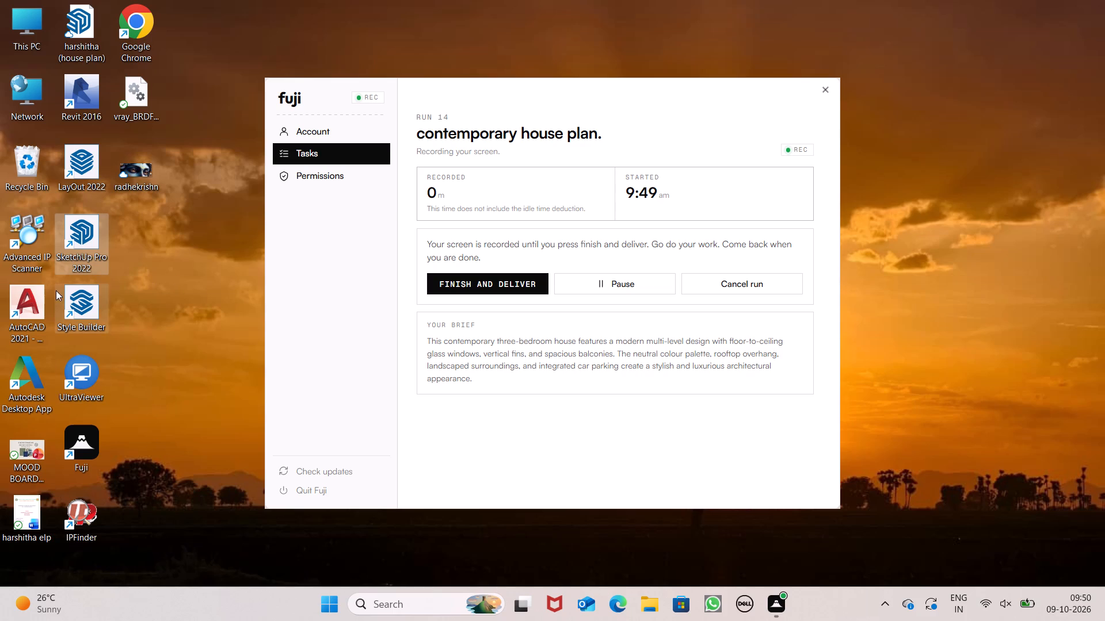
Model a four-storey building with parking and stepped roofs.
Launch SketchUp Pro 2022 from the desktop.
double_click(64, 237)
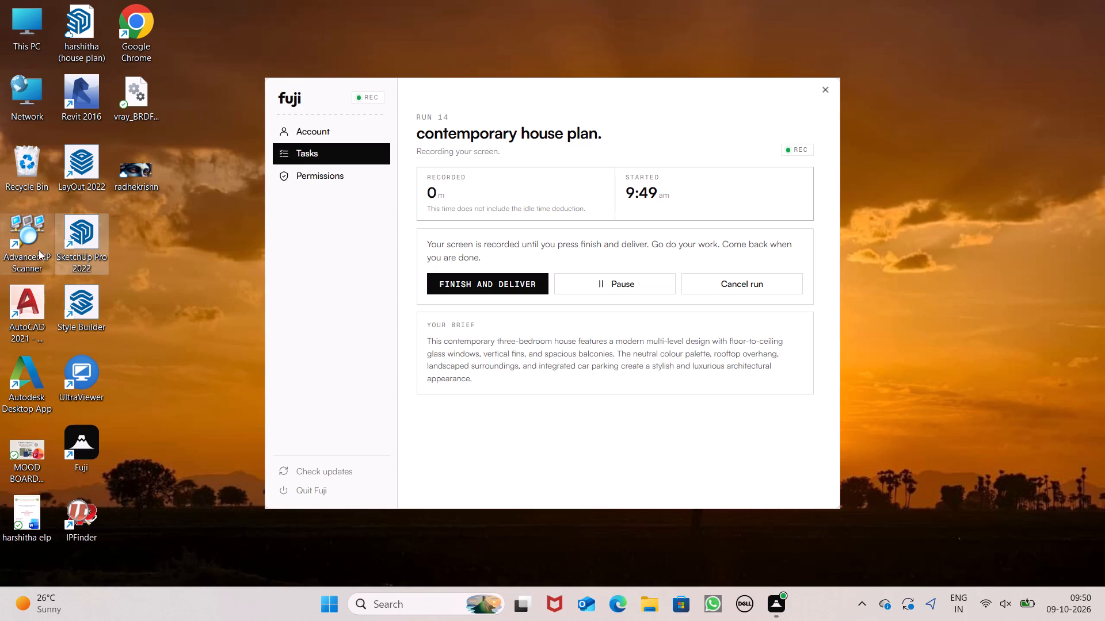
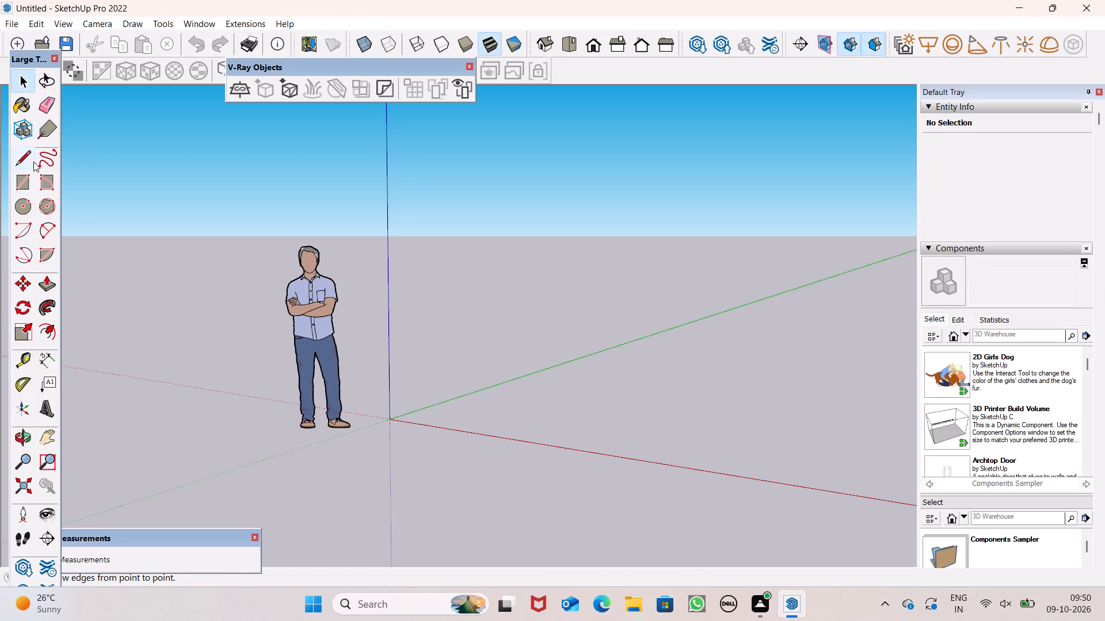
Draw a 60' by 50' rectangle on the ground in top view as the house's base outline.
left_click(20, 191)
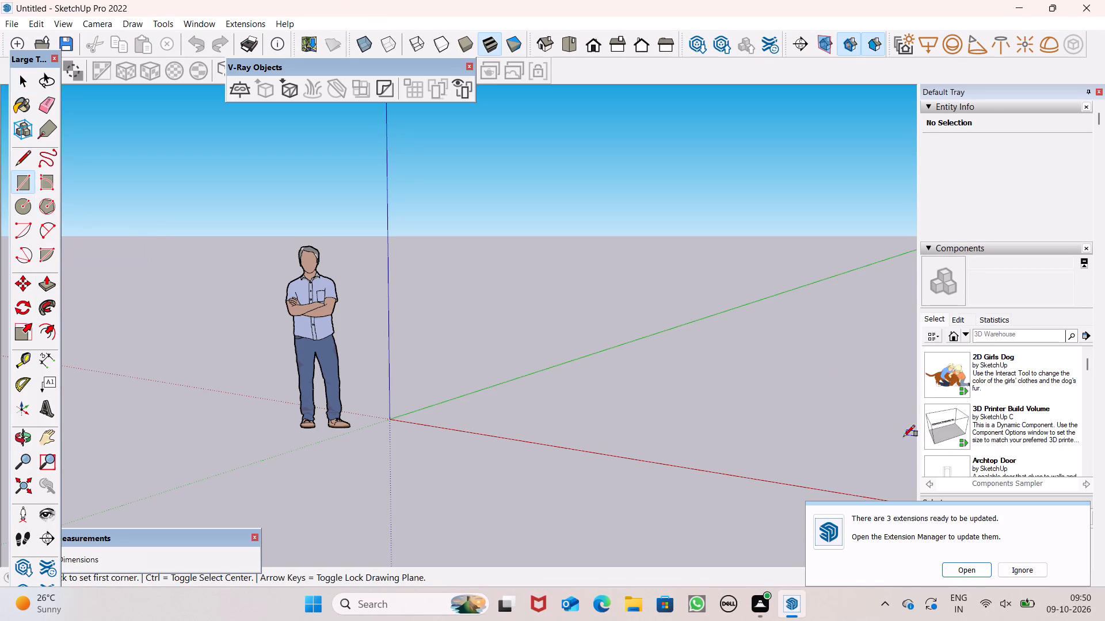
left_click(563, 47)
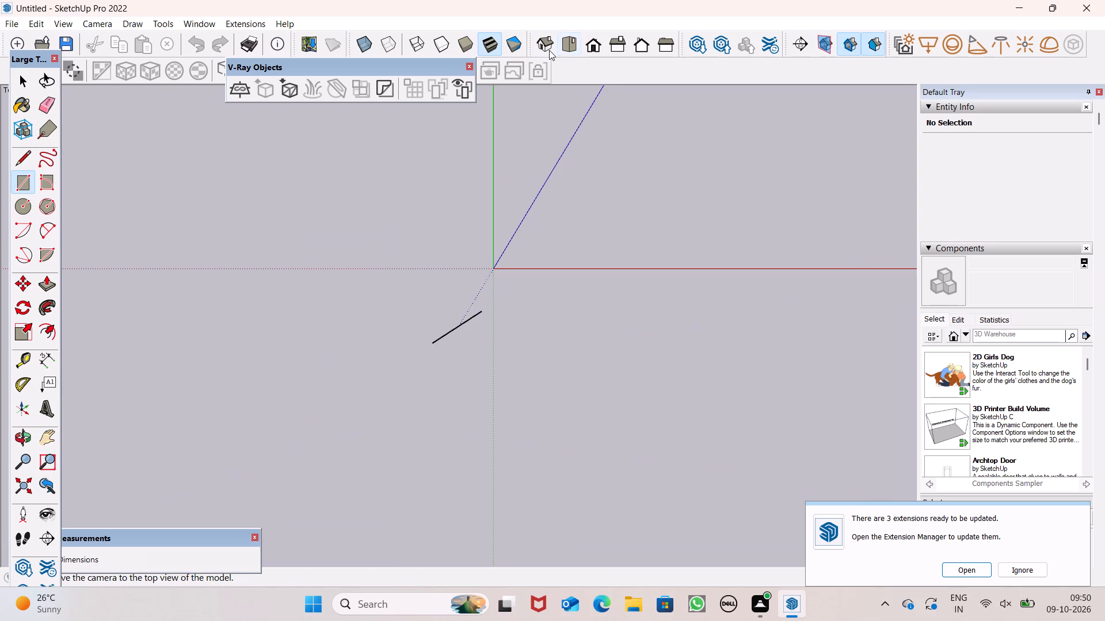
scroll(0, 260, "down", 7)
scroll(5, 319, "down", 15)
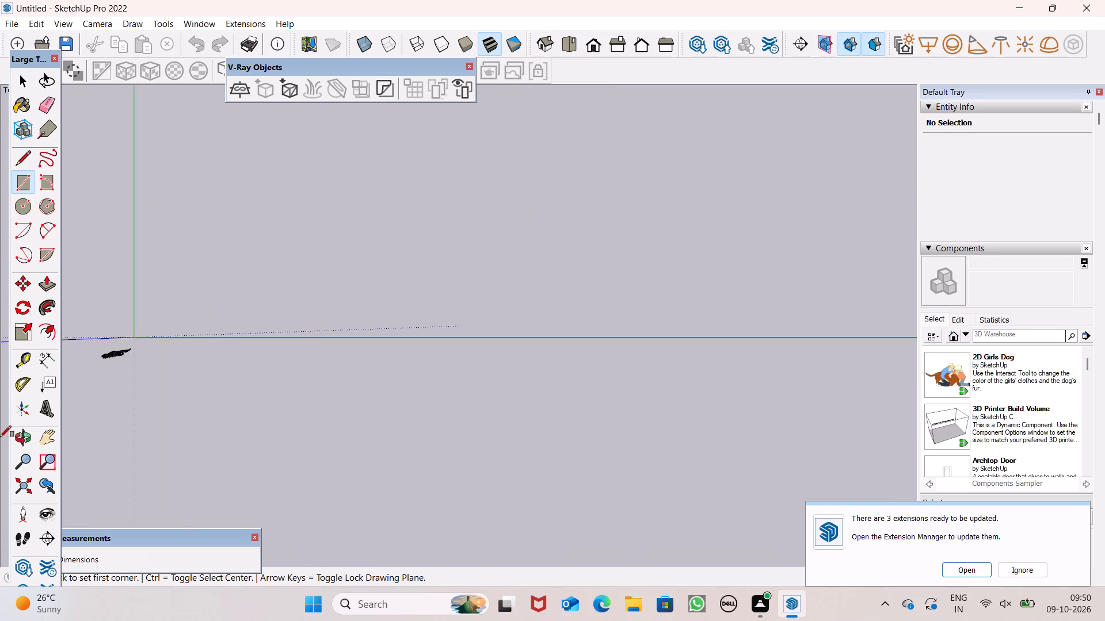
scroll(13, 453, "down", 7)
scroll(220, 290, "down", 9)
scroll(214, 386, "down", 7)
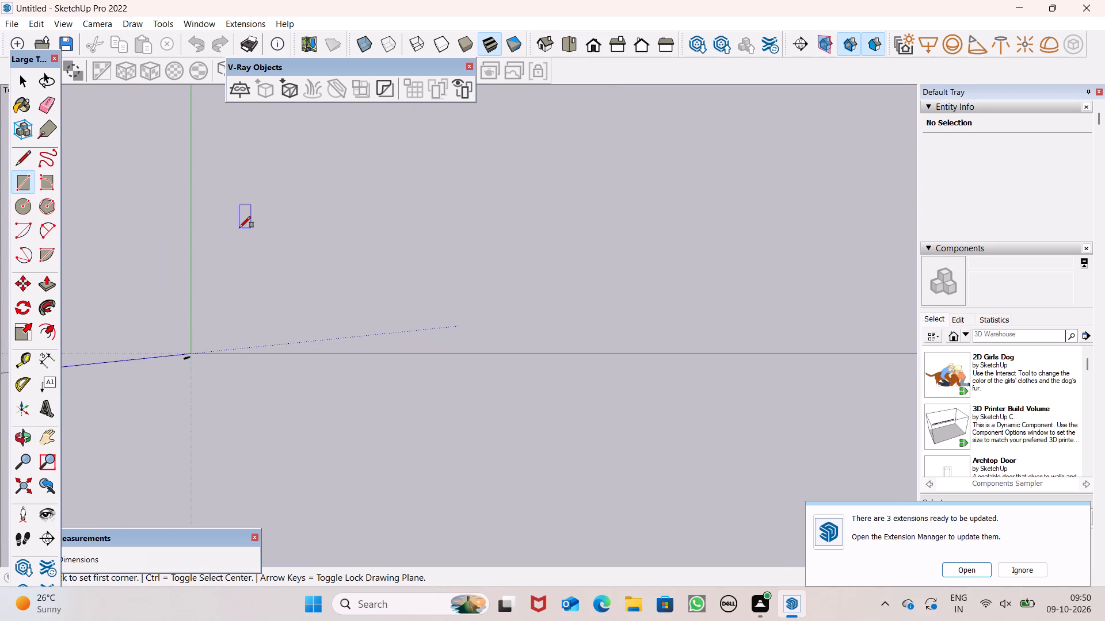
scroll(239, 228, "up", 4)
scroll(224, 160, "down", 1)
scroll(224, 160, "up", 3)
scroll(133, 185, "down", 5)
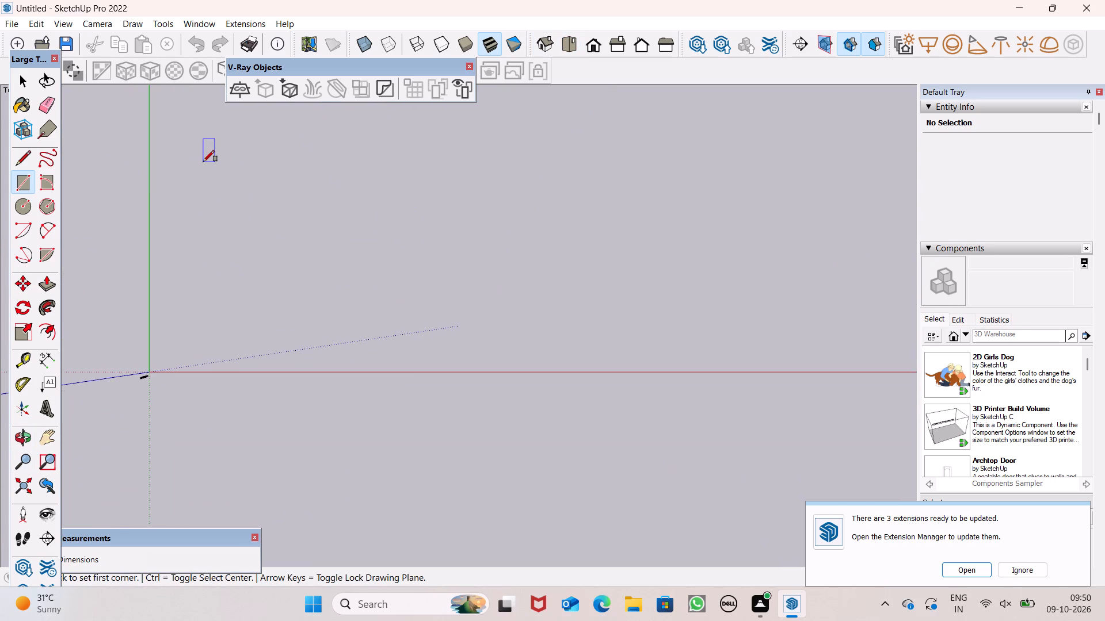
scroll(203, 162, "up", 6)
scroll(347, 472, "up", 2)
scroll(358, 403, "down", 2)
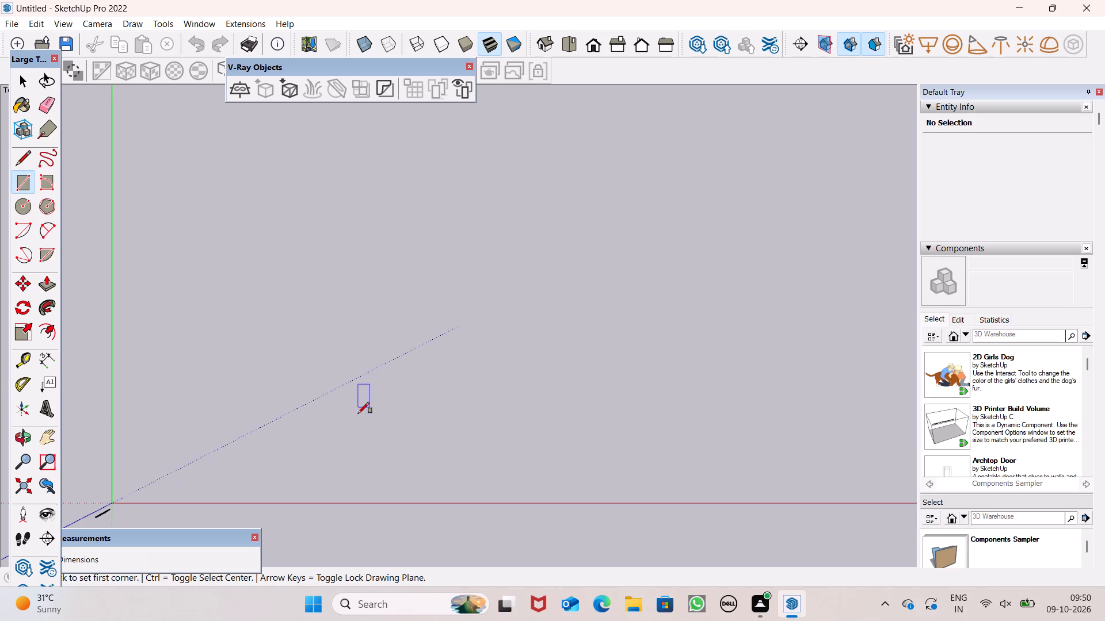
scroll(355, 469, "up", 1)
left_click(189, 167)
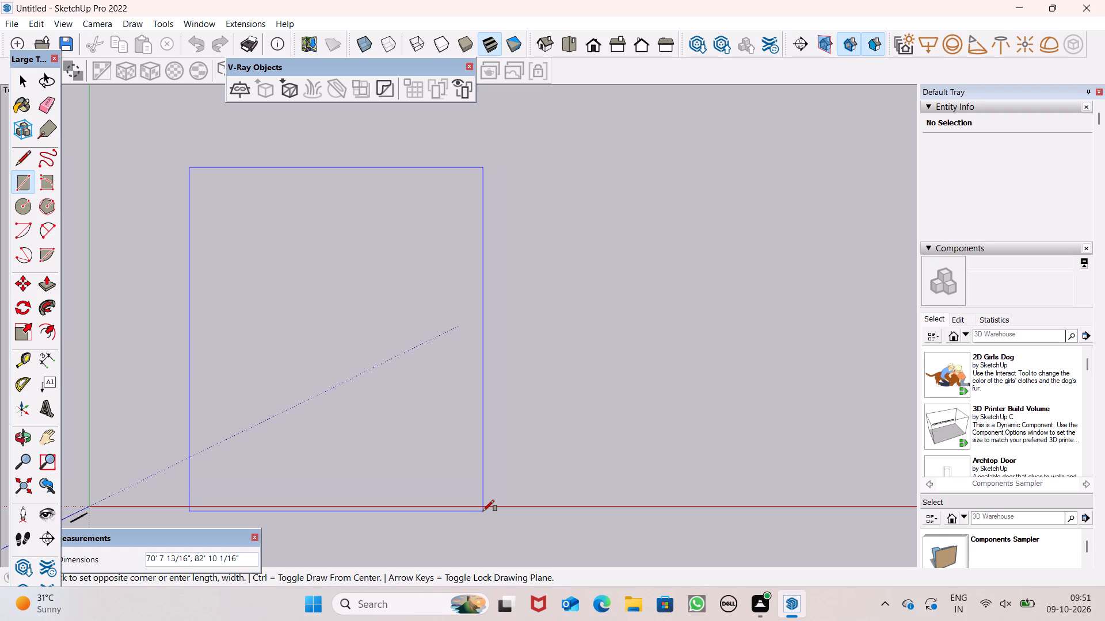
type("60")
type("',")
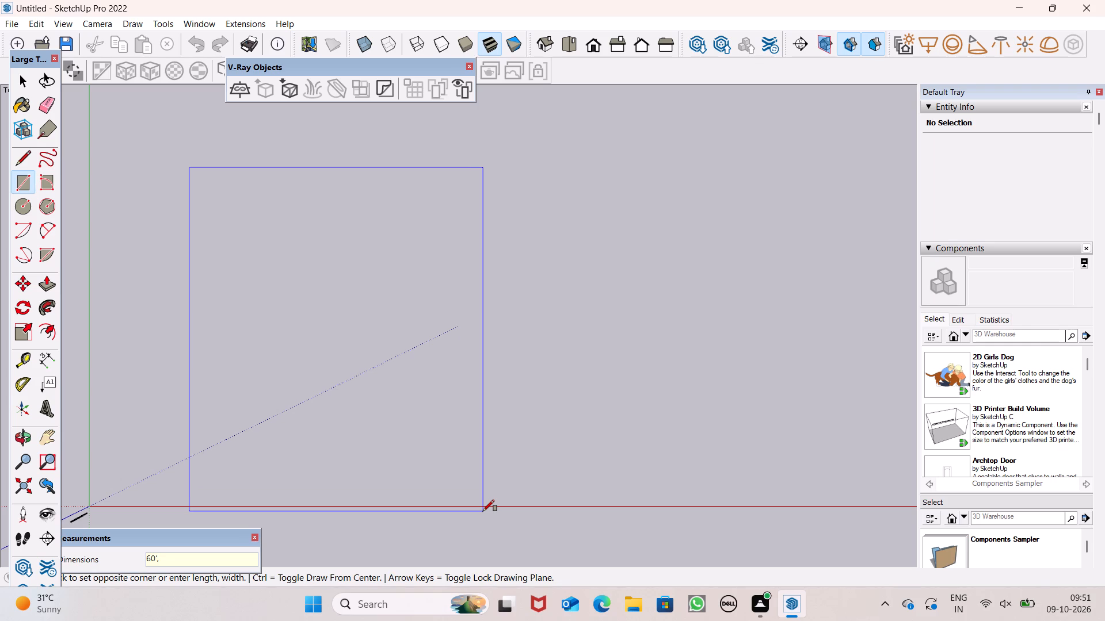
type("50")
key("apostrophe")
key("Return")
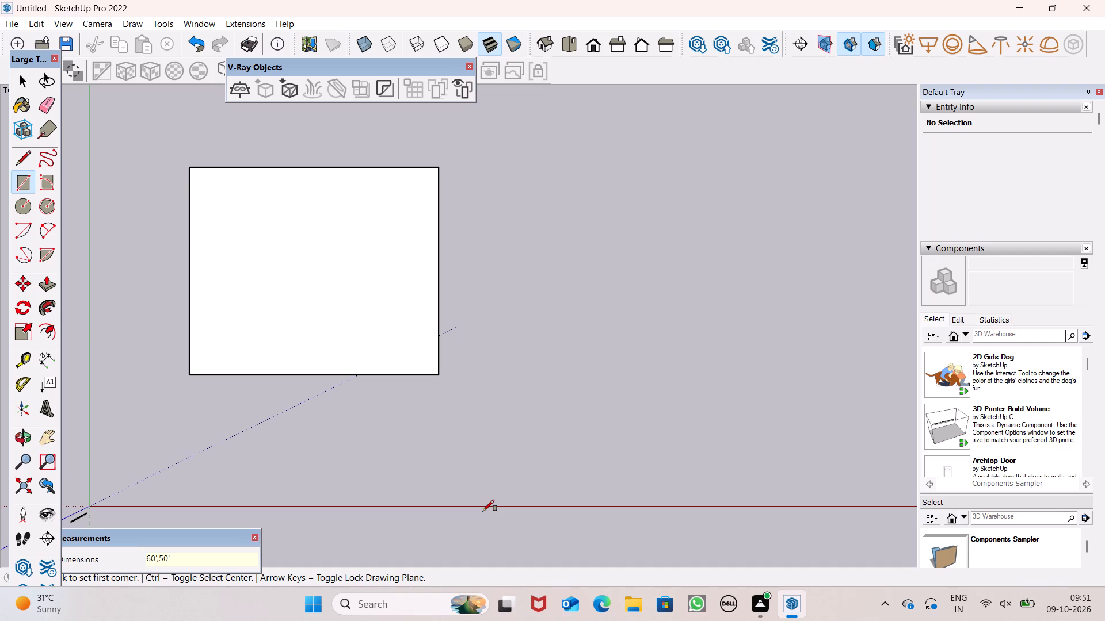
key("space")
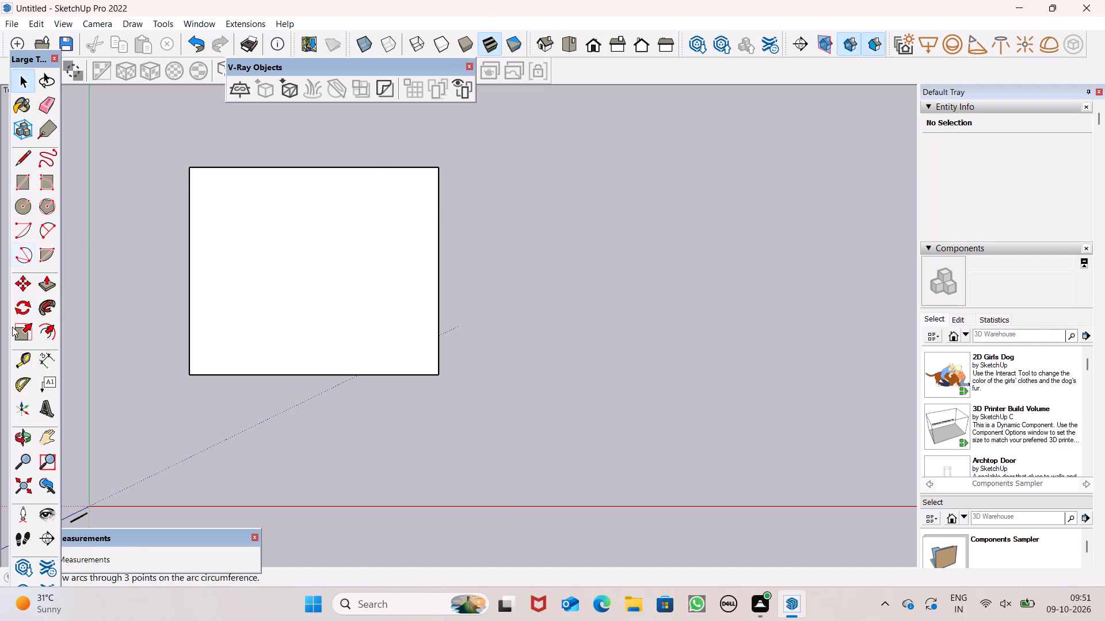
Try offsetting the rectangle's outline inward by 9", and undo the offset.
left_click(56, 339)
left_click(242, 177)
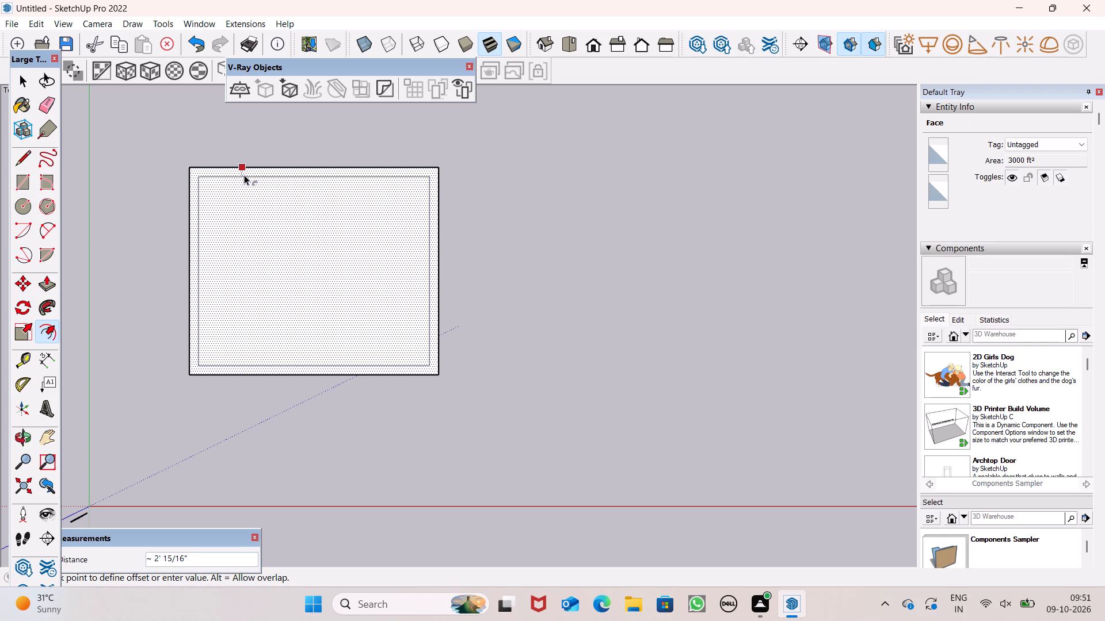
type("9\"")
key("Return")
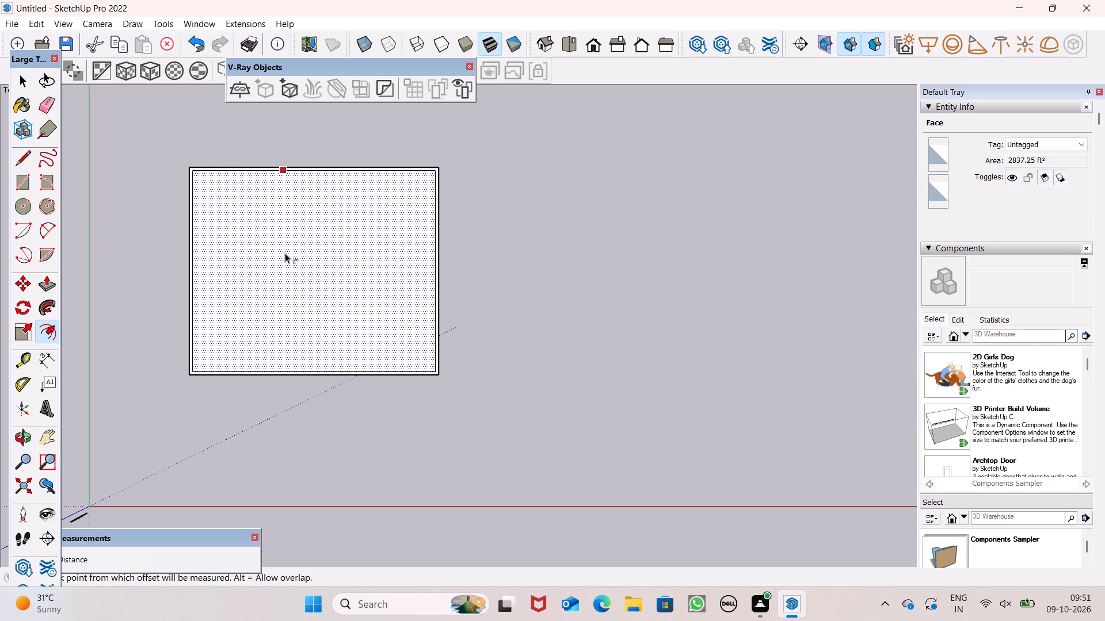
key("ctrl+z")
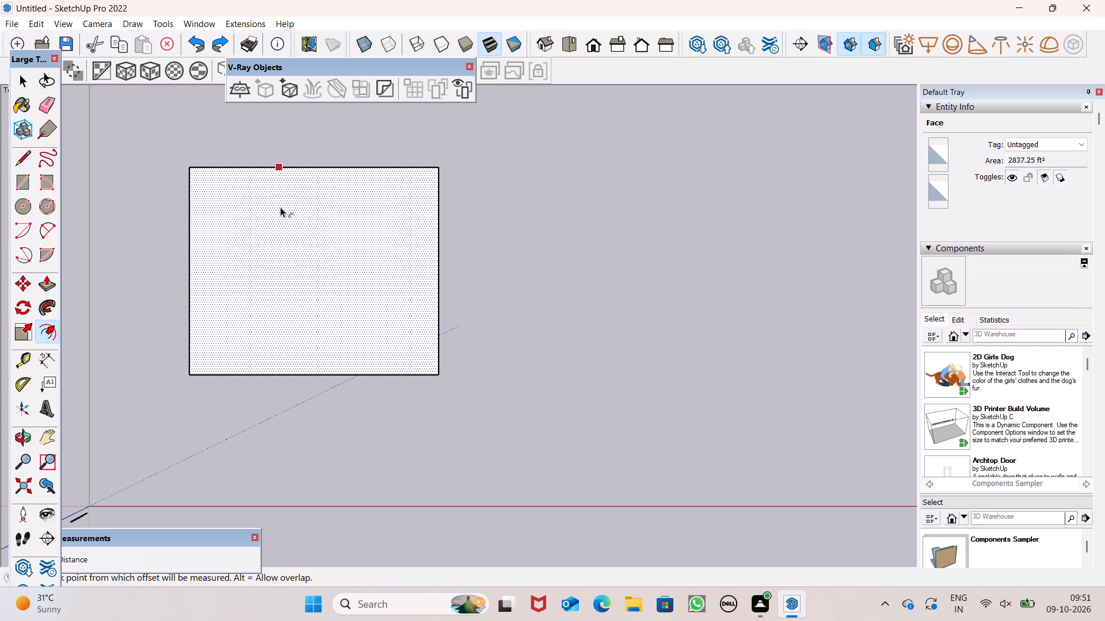
Offset the rectangle's outline inward by 1' to form a border strip.
left_click(296, 179)
key("1")
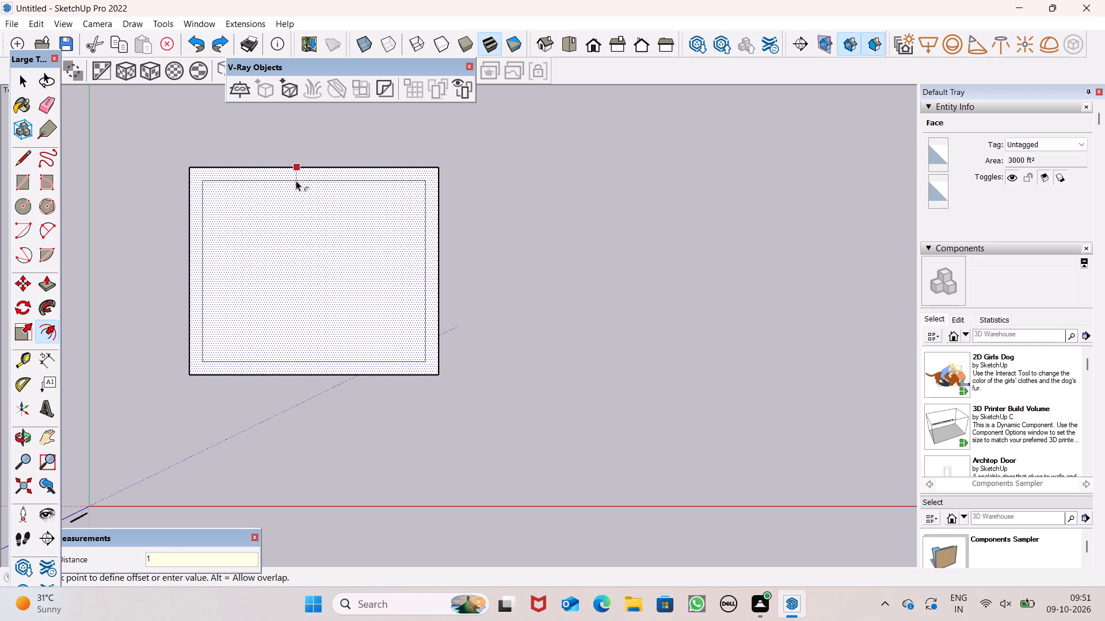
key("apostrophe")
key("Return")
key("space")
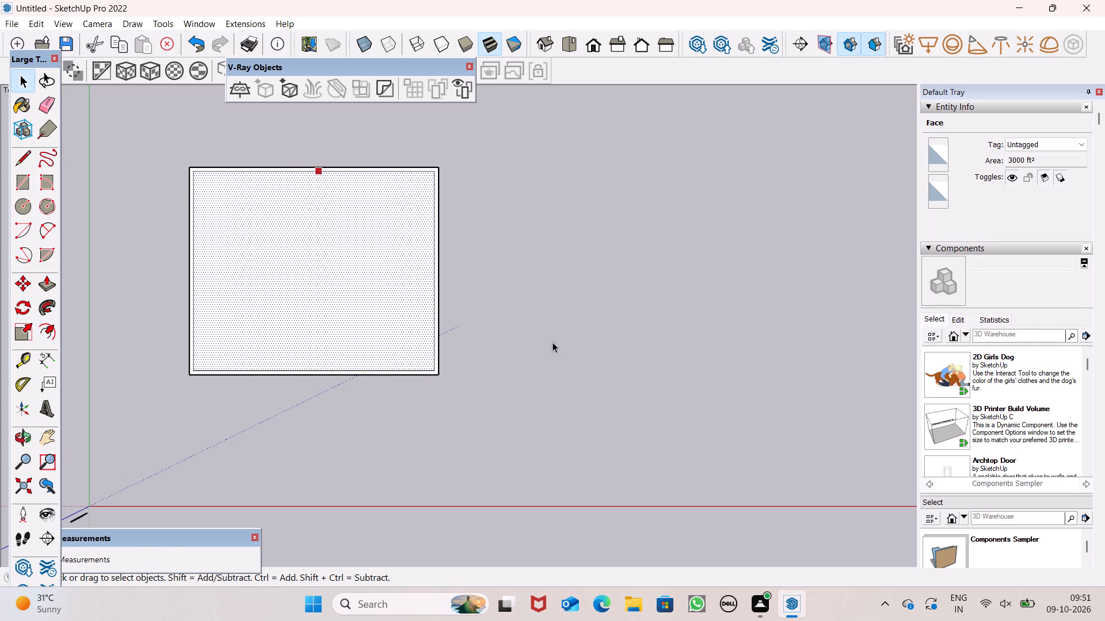
key("space")
left_click(486, 362)
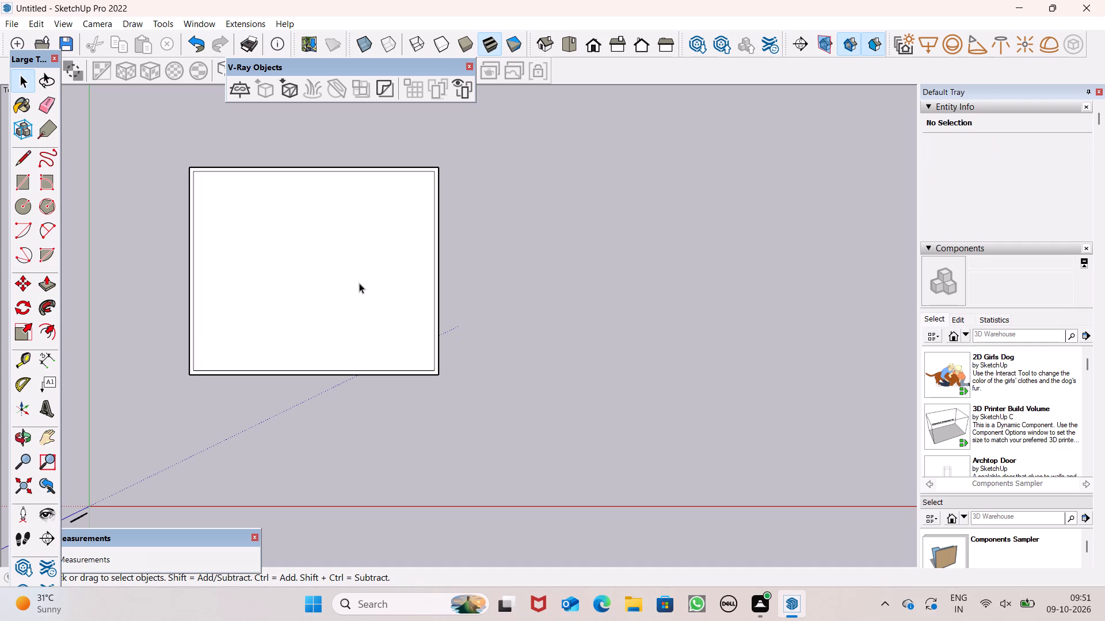
Push/pull the border strip around the rectangle up by 4".
scroll(359, 283, "up", 1)
middle_click_drag(367, 316, 337, 270)
left_click(52, 290)
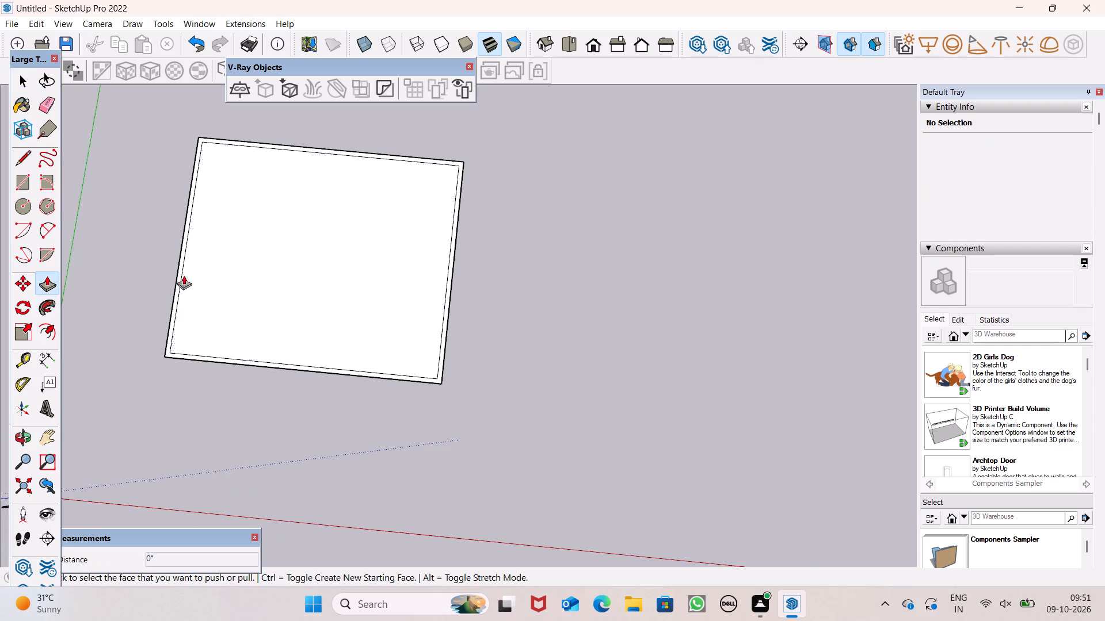
scroll(240, 275, "up", 5)
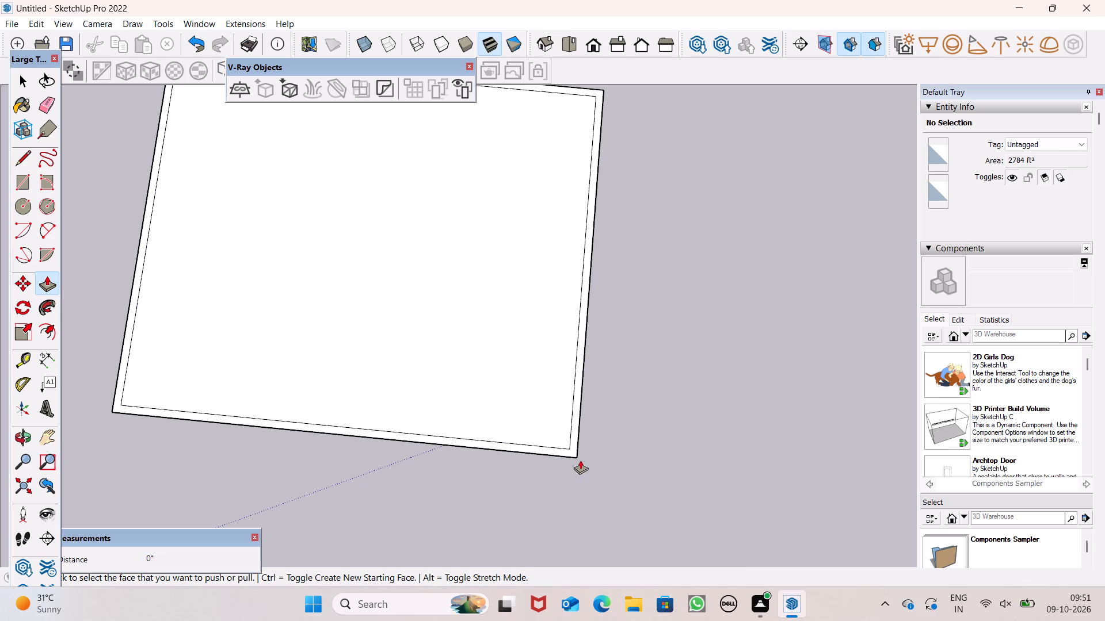
scroll(576, 459, "up", 3)
scroll(570, 457, "down", 1)
scroll(569, 456, "up", 1)
left_click_drag(566, 447, 554, 436)
key("ctrl+z")
scroll(618, 409, "down", 6)
middle_click_drag(602, 390, 619, 199)
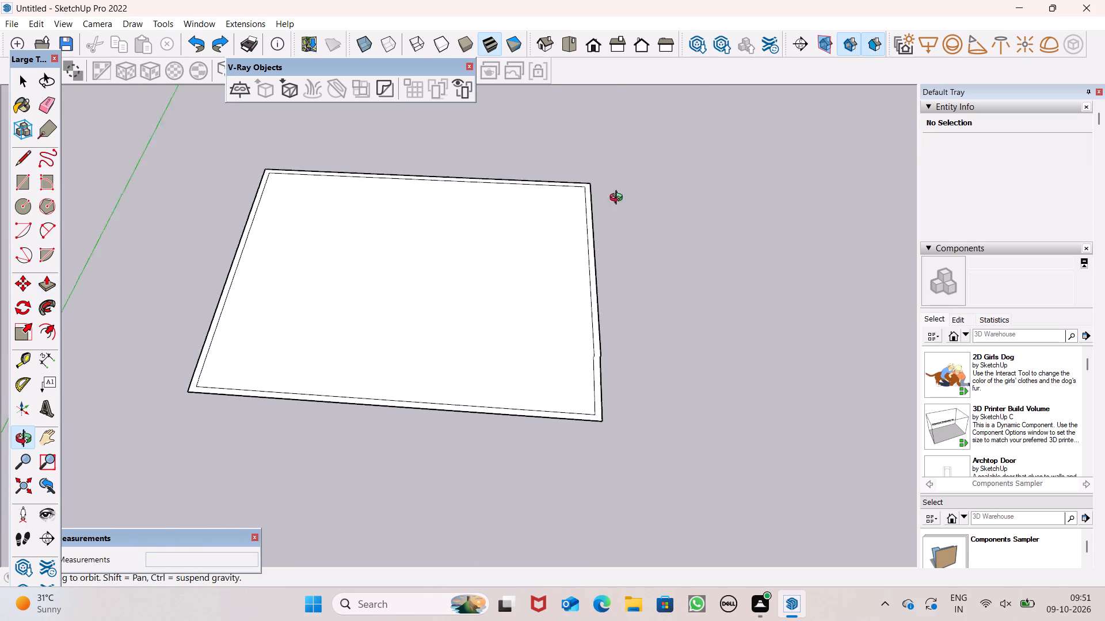
middle_click_drag(619, 199, 614, 211)
scroll(577, 443, "up", 9)
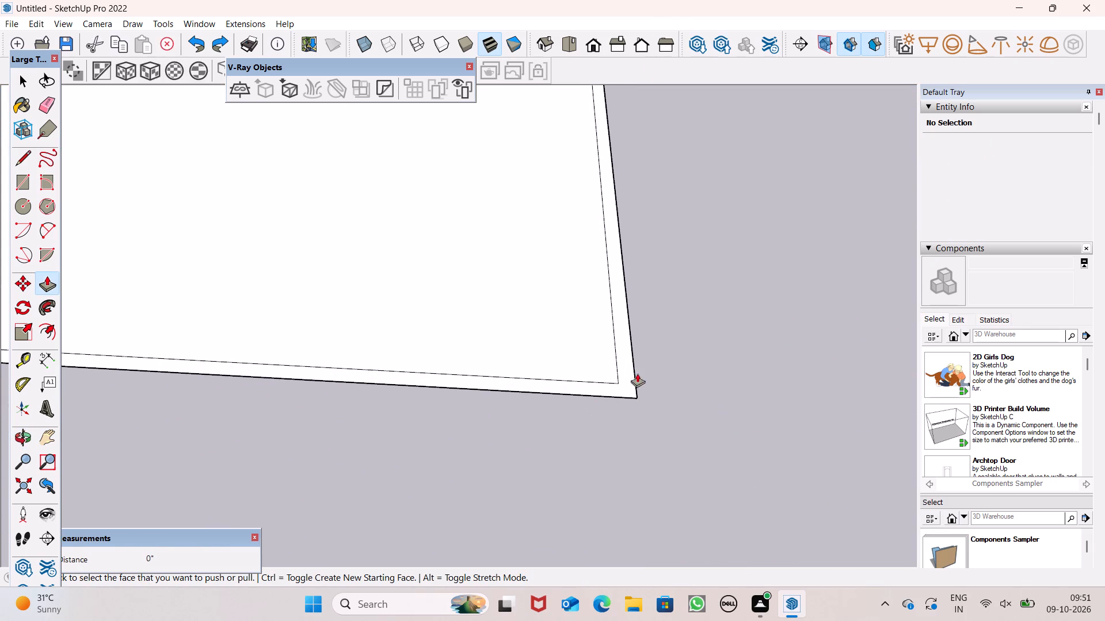
left_click_drag(620, 384, 607, 340)
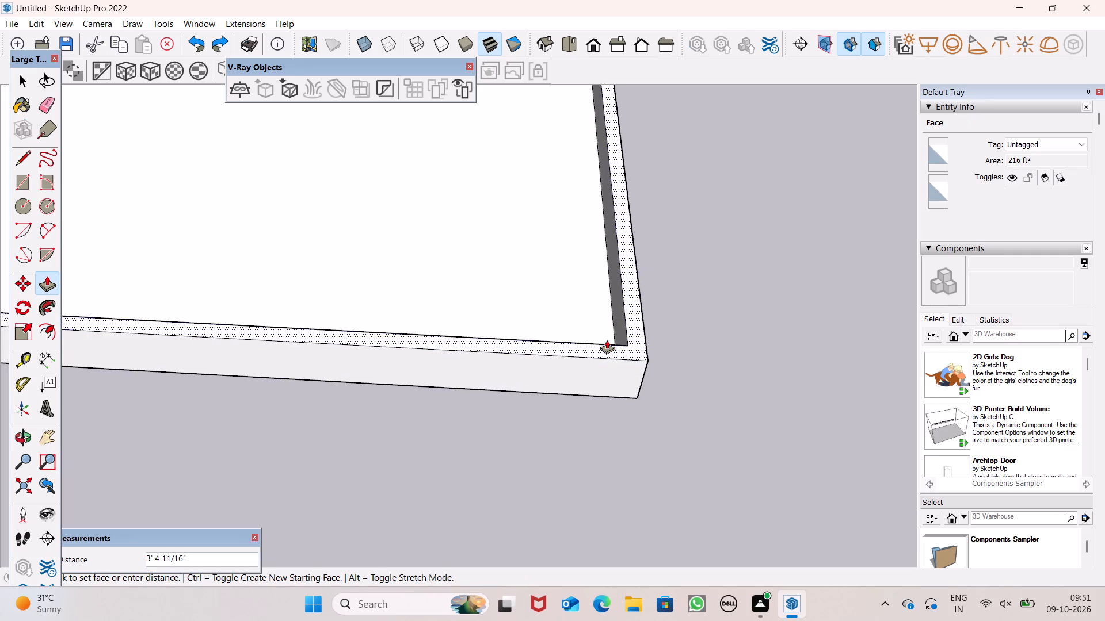
left_click_drag(607, 340, 608, 335)
key("4")
key("shift+quotedbl")
key("Return")
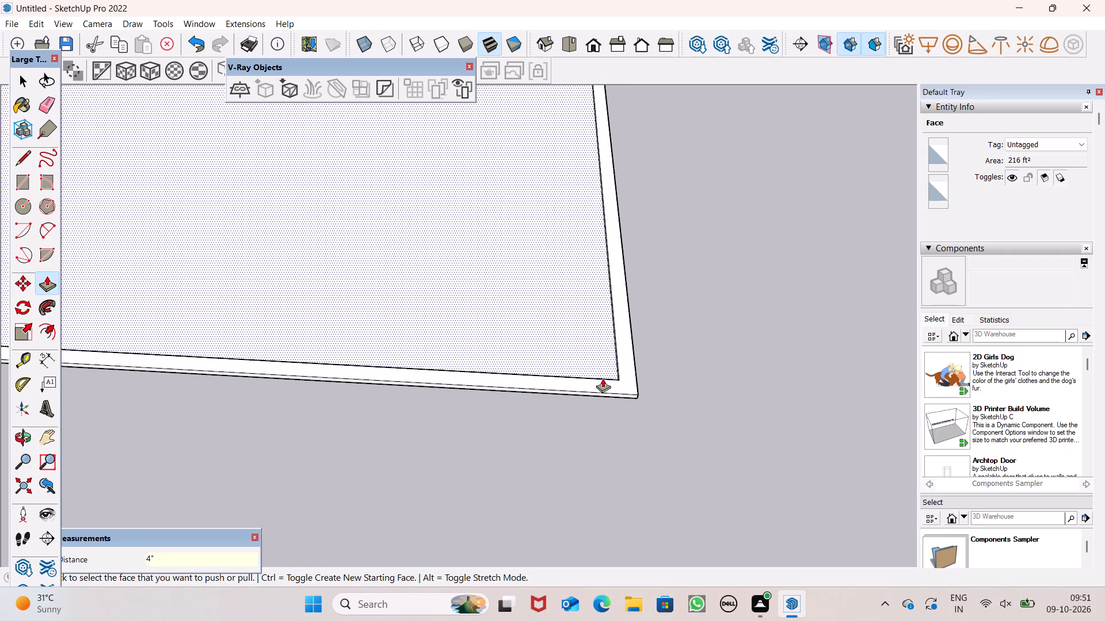
Push/pull the large inner face up level with the top of the raised border.
left_click_drag(596, 359, 612, 366)
left_click_drag(614, 369, 616, 373)
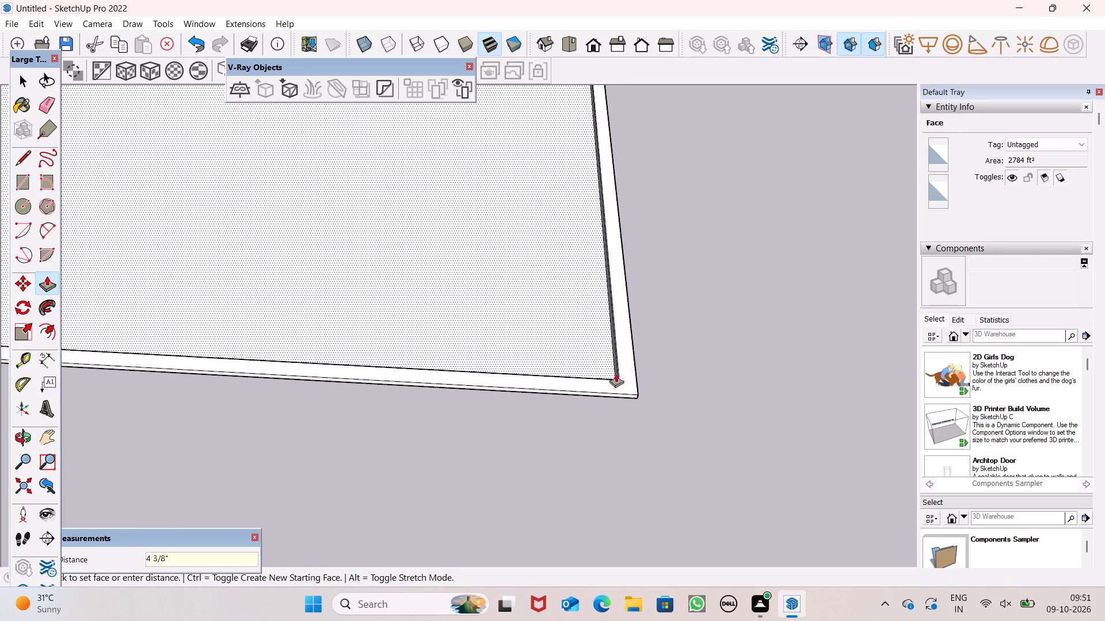
left_click_drag(616, 373, 627, 362)
scroll(662, 361, "down", 4)
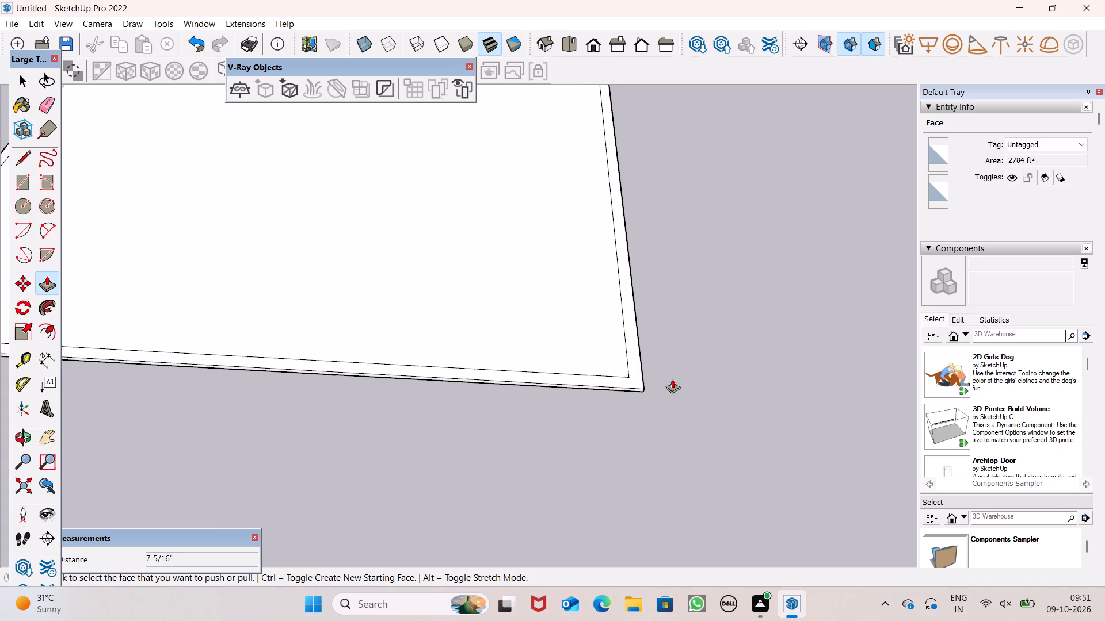
scroll(672, 379, "down", 3)
scroll(672, 474, "down", 2)
key("space")
Place a guide line parallel to the border's front inner edge, about 7' 7" inside it.
scroll(637, 415, "down", 1)
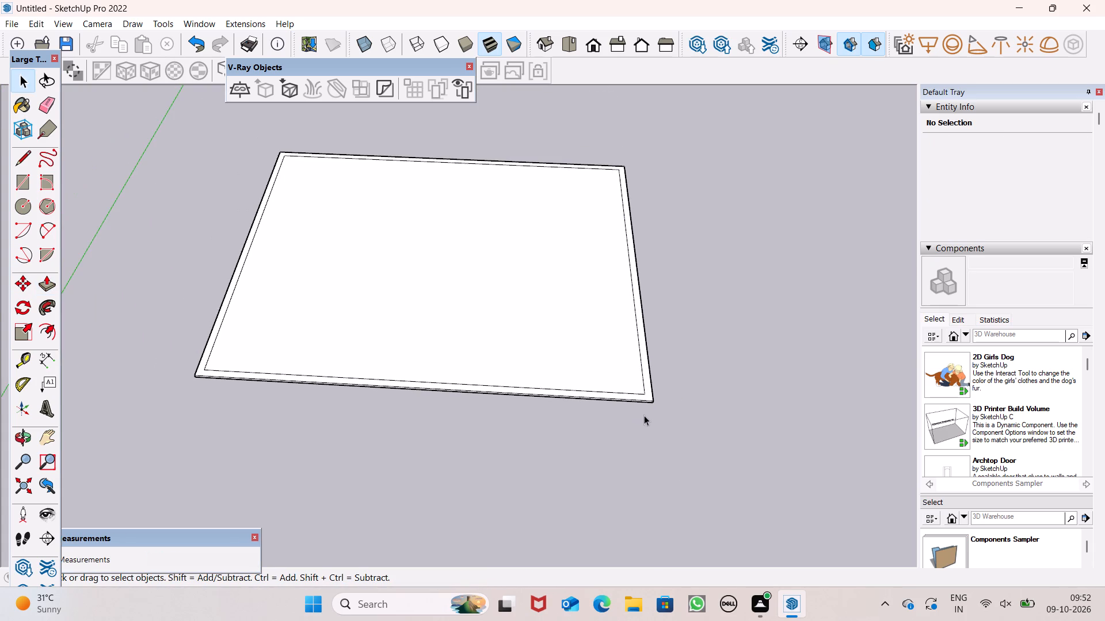
scroll(618, 344, "down", 7)
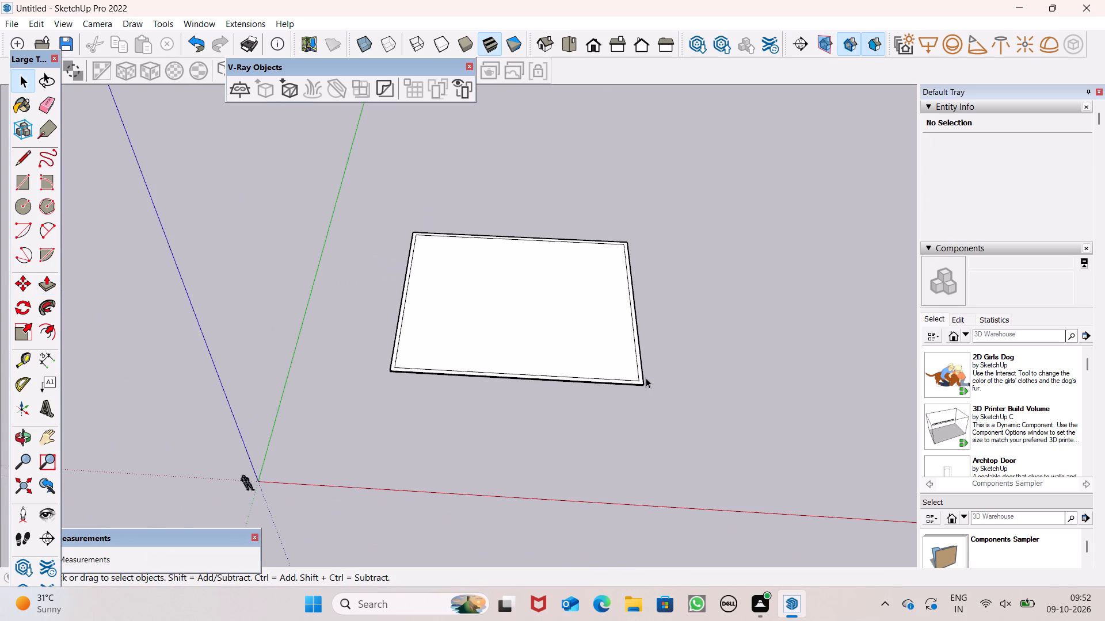
scroll(570, 173, "up", 4)
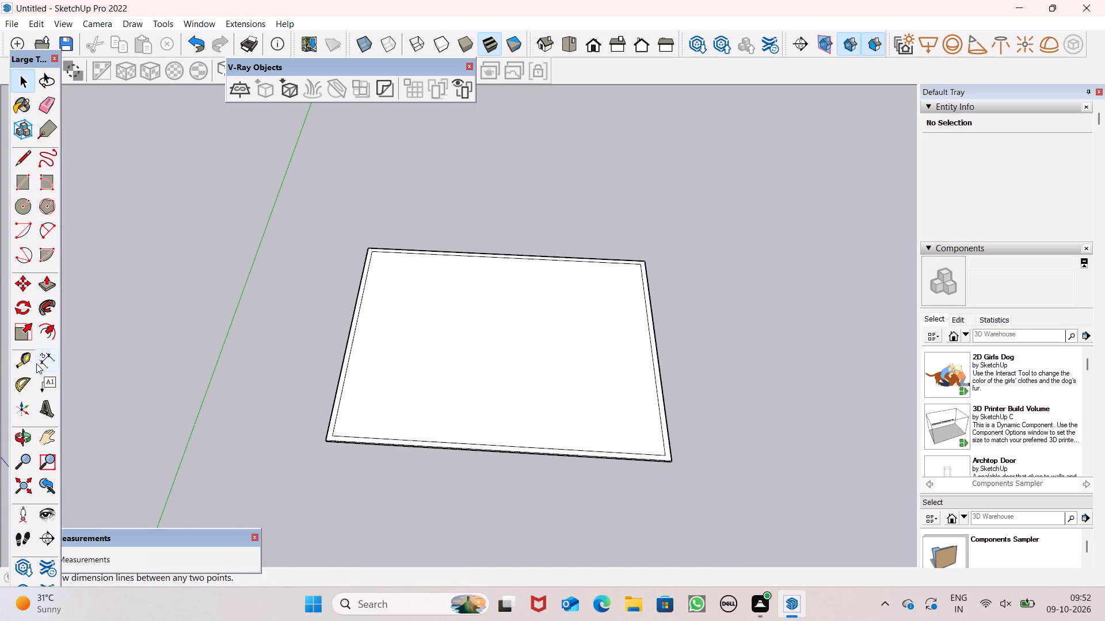
left_click(31, 366)
scroll(520, 258, "down", 2)
middle_click_drag(503, 287, 502, 499)
scroll(506, 332, "up", 1)
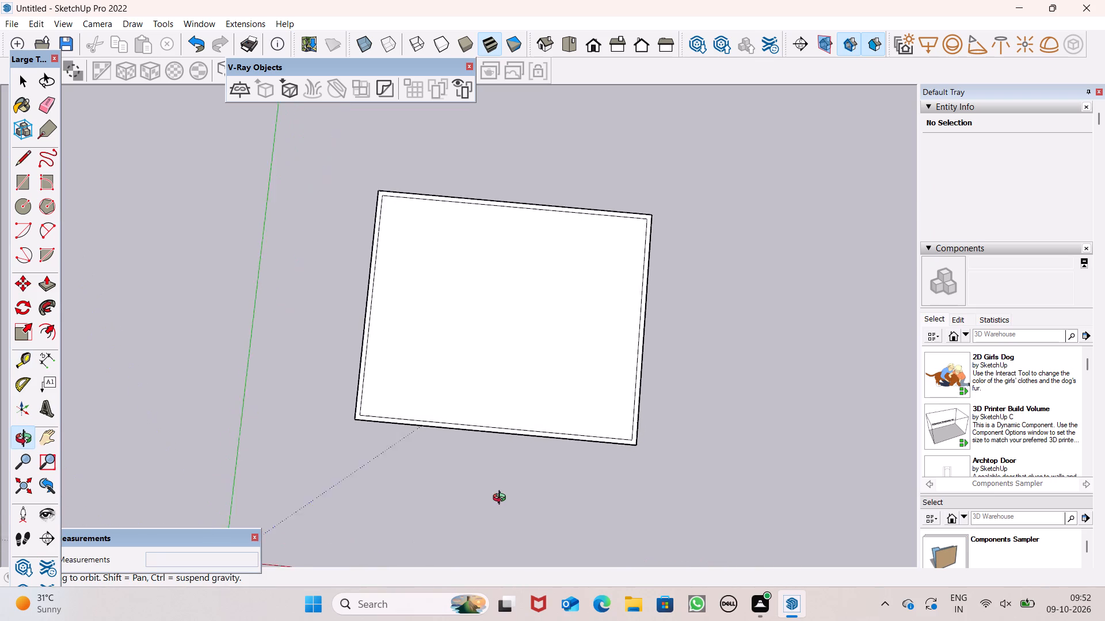
middle_click_drag(502, 499, 536, 502)
scroll(522, 458, "up", 1)
middle_click_drag(522, 458, 521, 0)
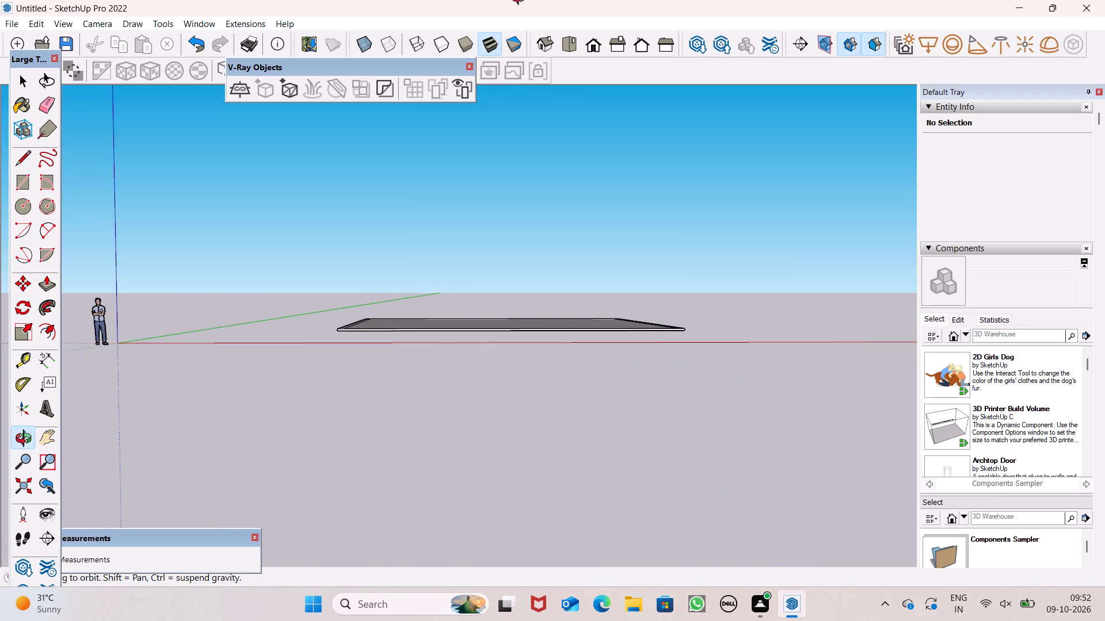
middle_click_drag(521, 0, 529, 433)
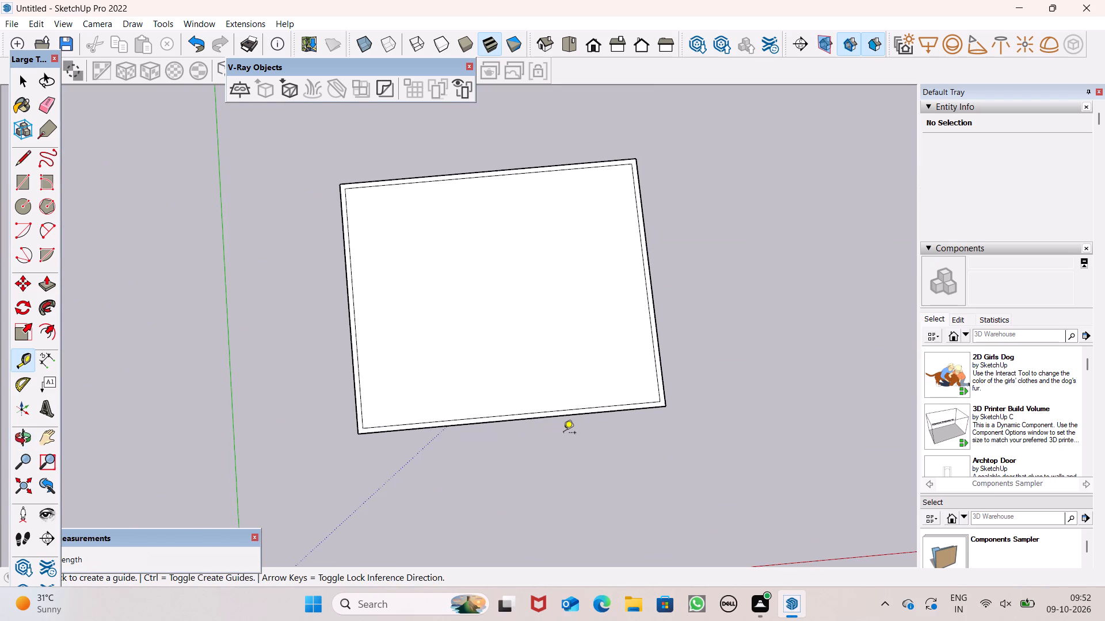
scroll(611, 442, "up", 2)
scroll(487, 439, "up", 3)
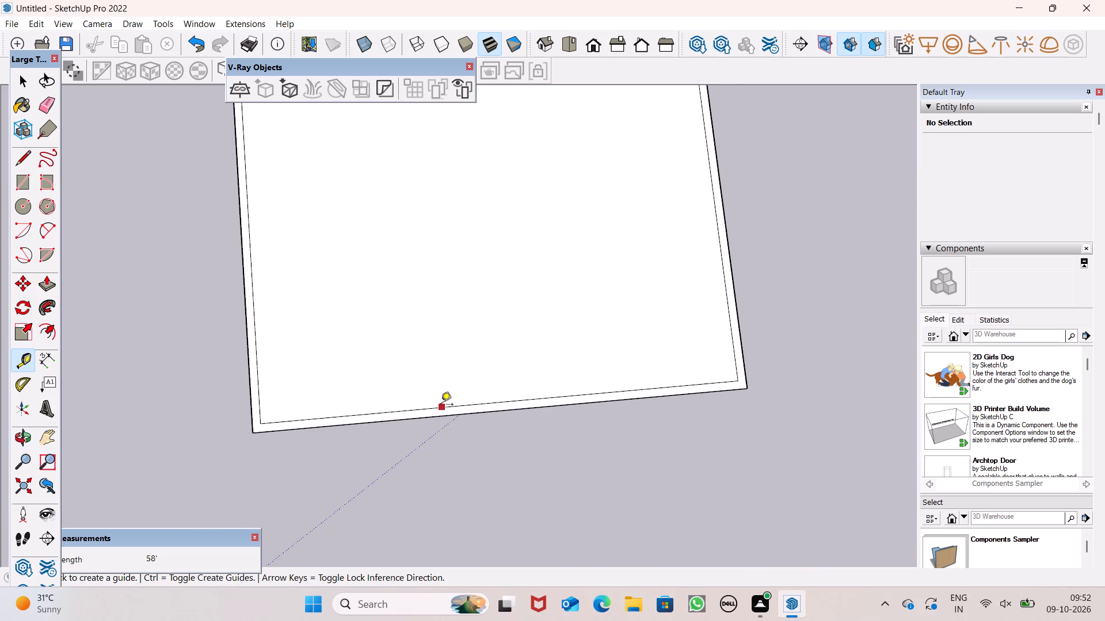
left_click_drag(441, 406, 433, 368)
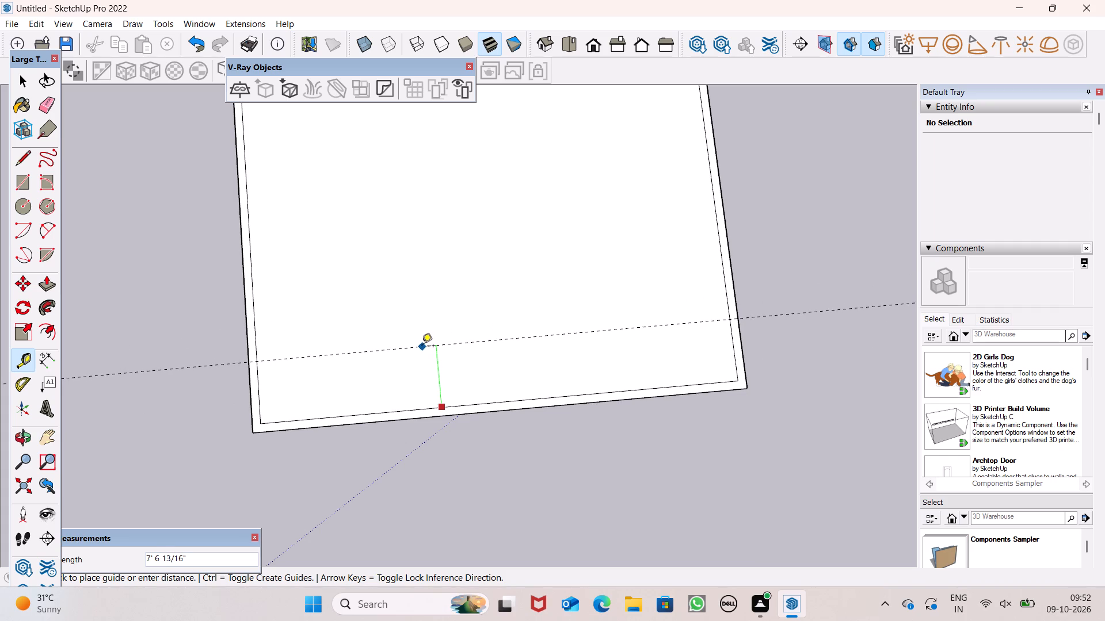
left_click(422, 347)
scroll(375, 293, "down", 3)
middle_click_drag(689, 447, 654, 479)
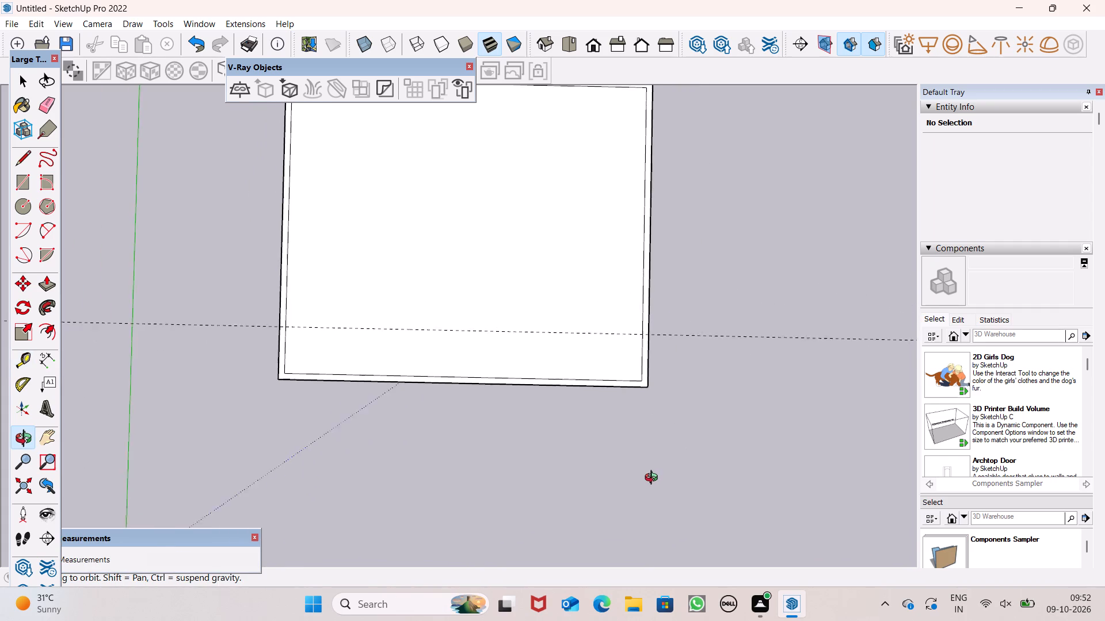
middle_click_drag(654, 479, 653, 484)
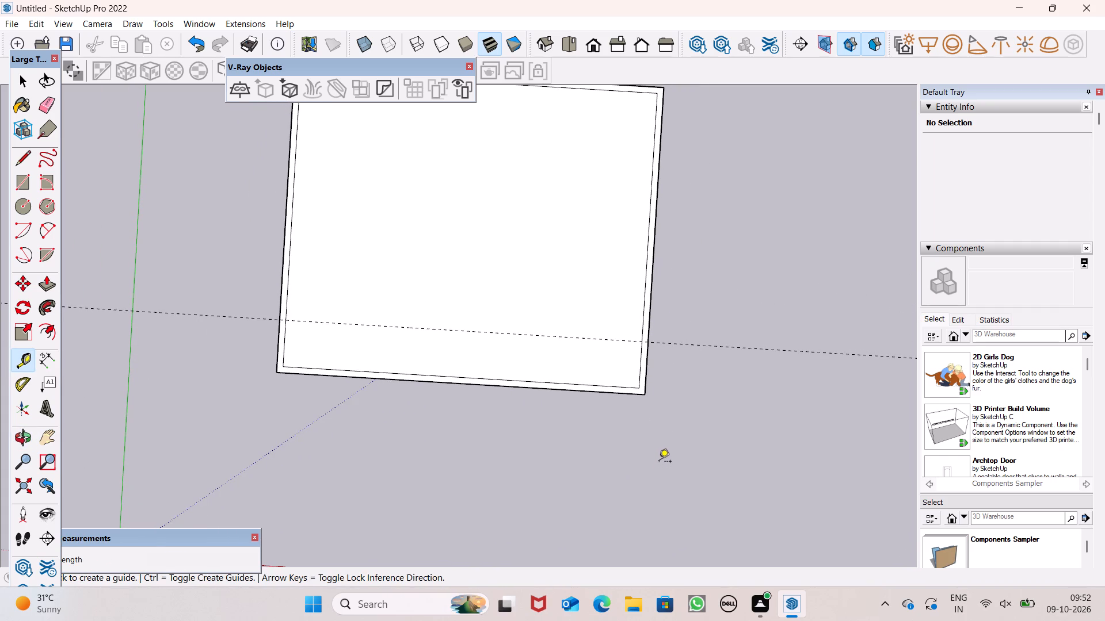
Place a second guide line parallel to the front guide, 6" further into the slab.
scroll(654, 450, "up", 1)
scroll(406, 271, "up", 5)
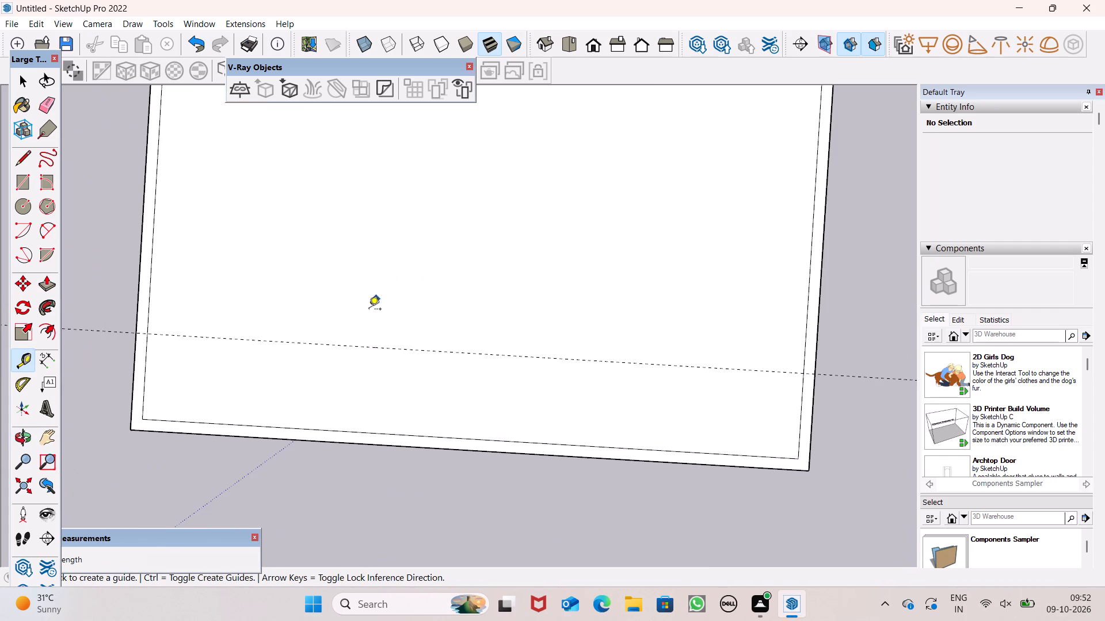
left_click_drag(354, 346, 351, 341)
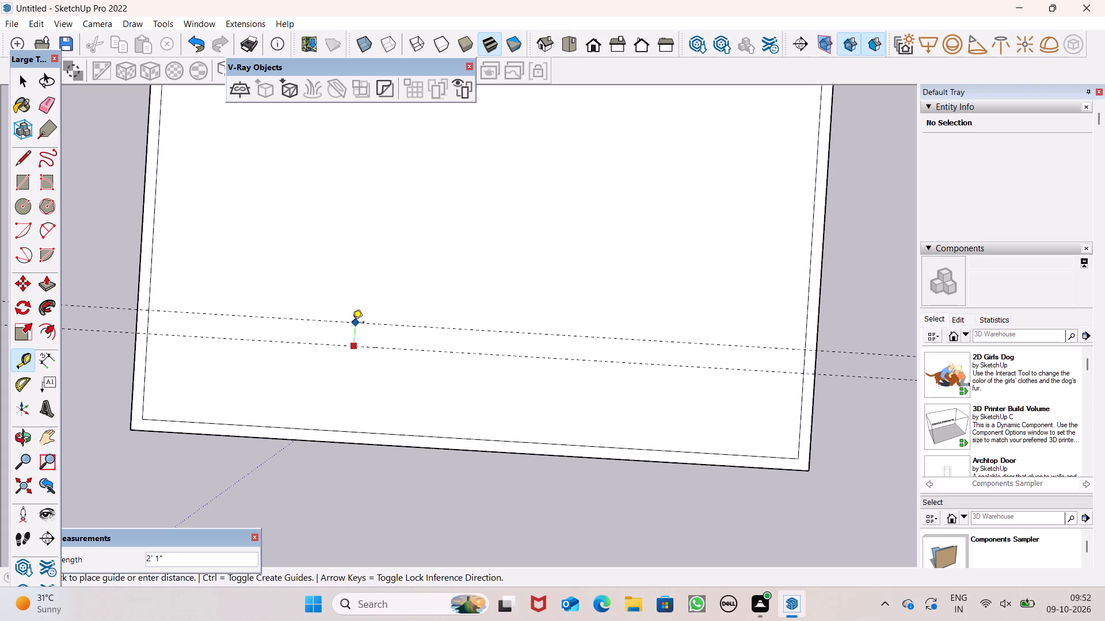
key("6")
key("shift+quotedbl")
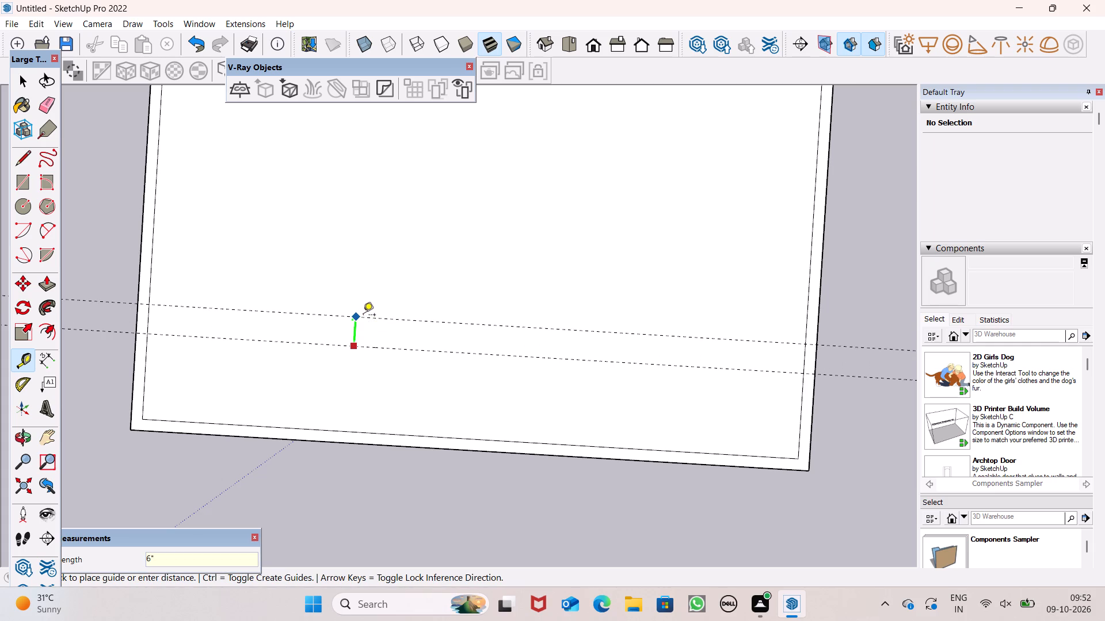
key("Return")
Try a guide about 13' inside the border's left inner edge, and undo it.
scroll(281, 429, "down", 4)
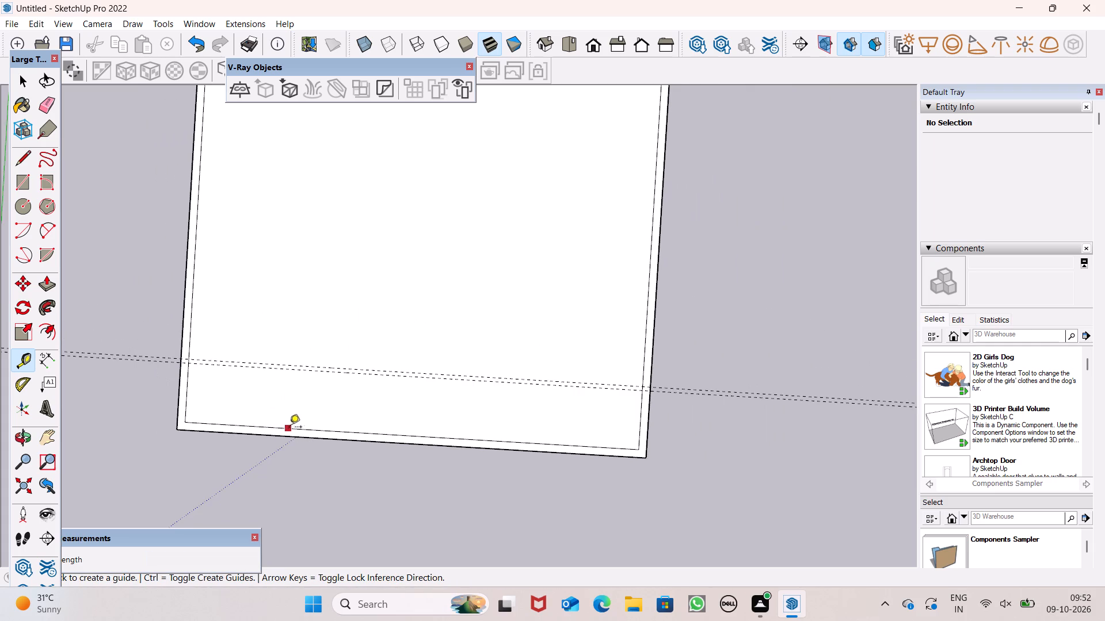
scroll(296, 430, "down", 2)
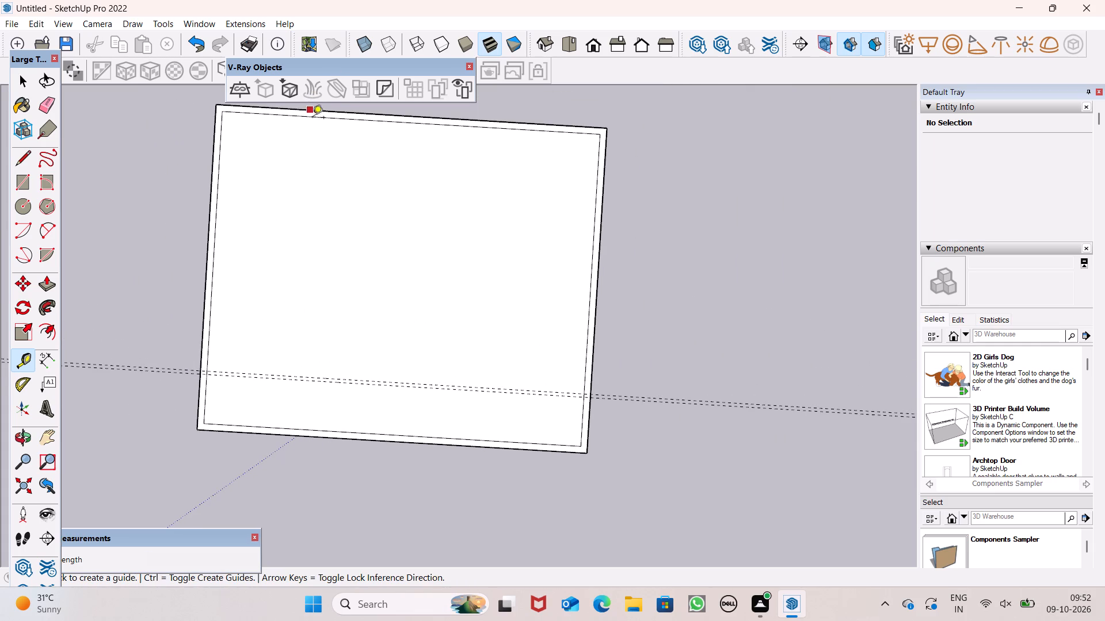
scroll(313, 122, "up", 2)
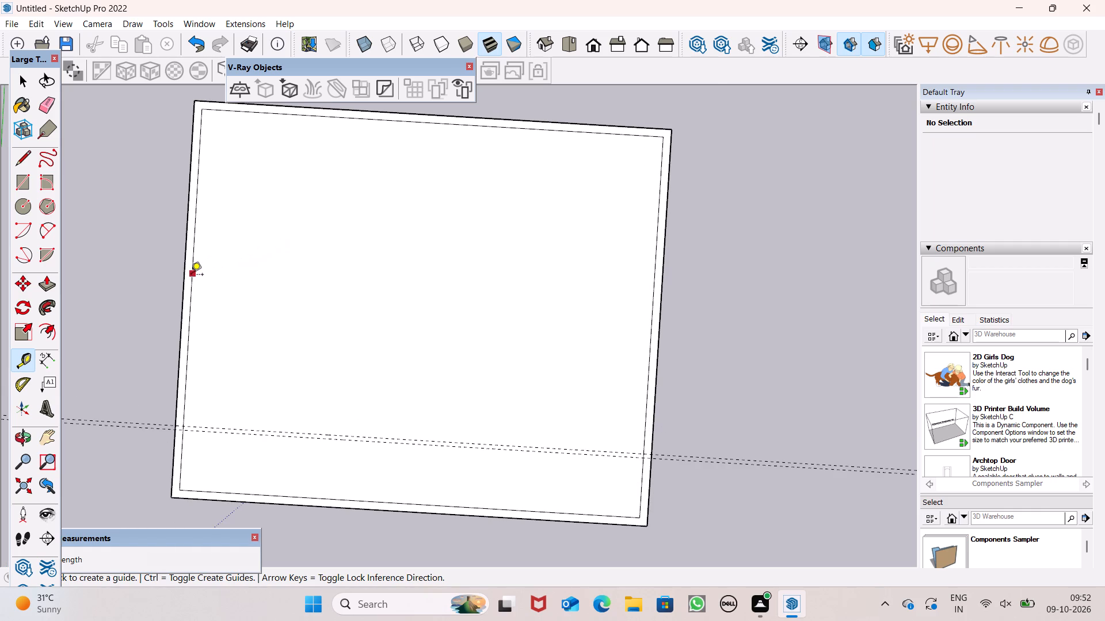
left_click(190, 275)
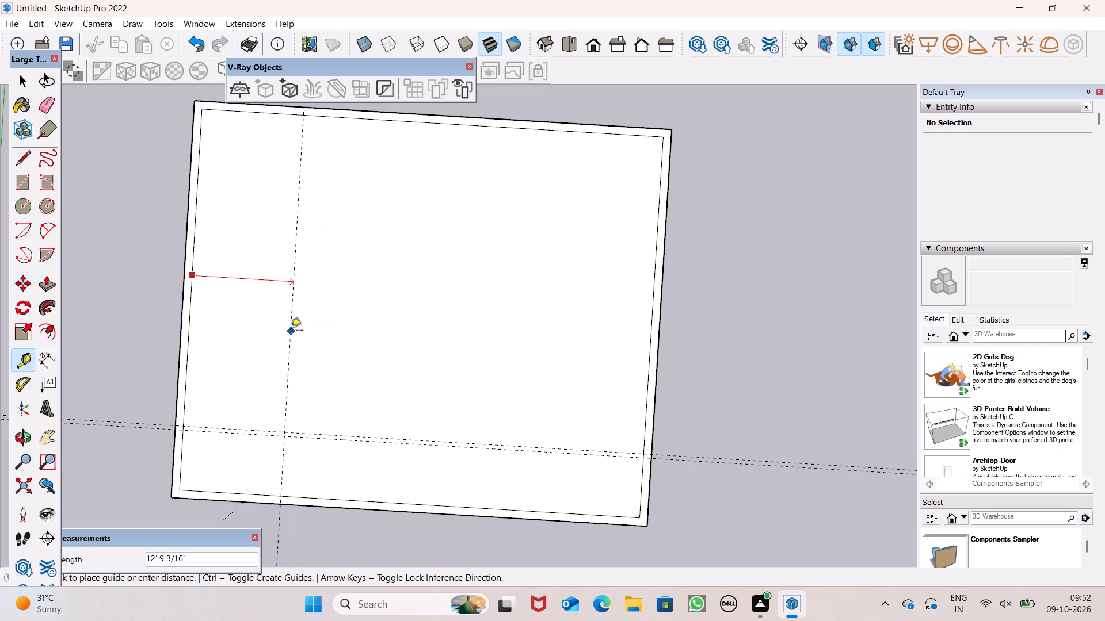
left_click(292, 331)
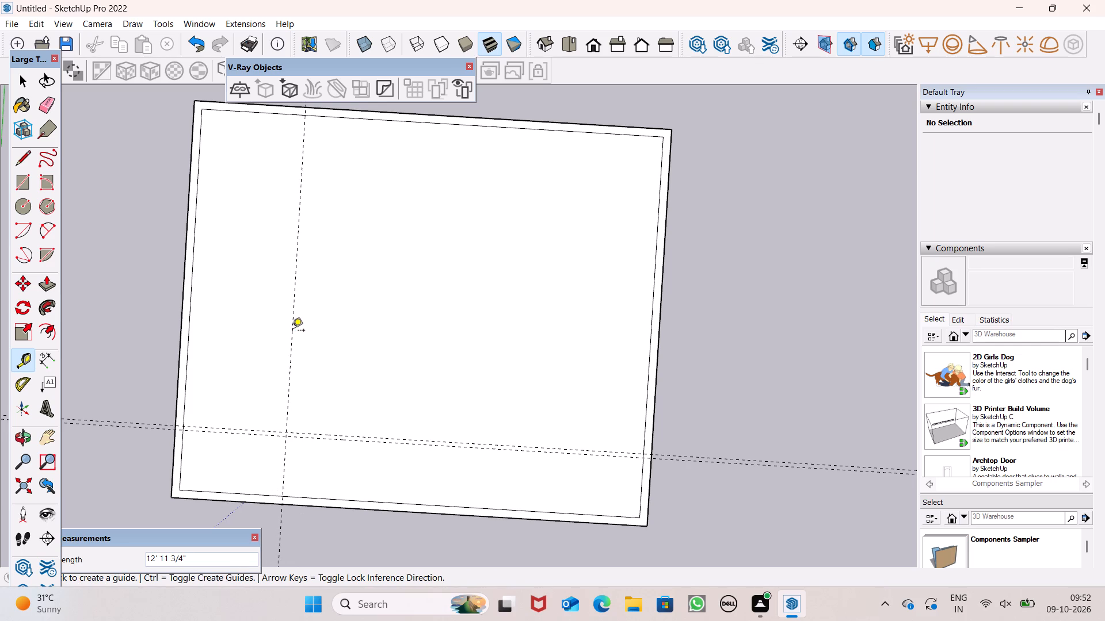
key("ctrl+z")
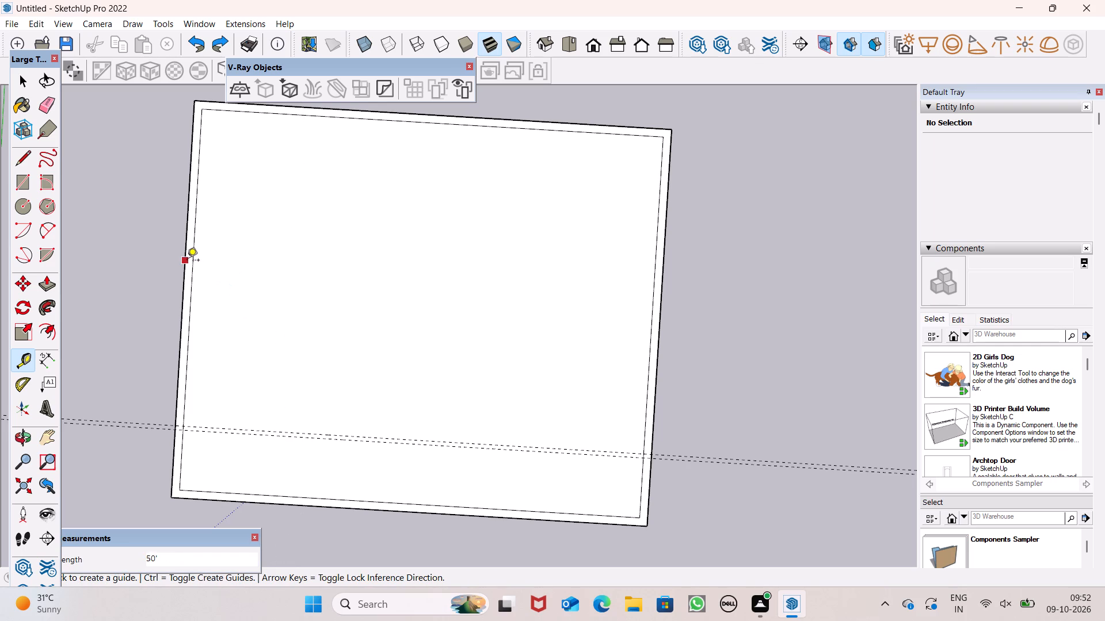
Place a guide line parallel to the border's left inner edge, about 15' 3" inside it.
left_click(196, 256)
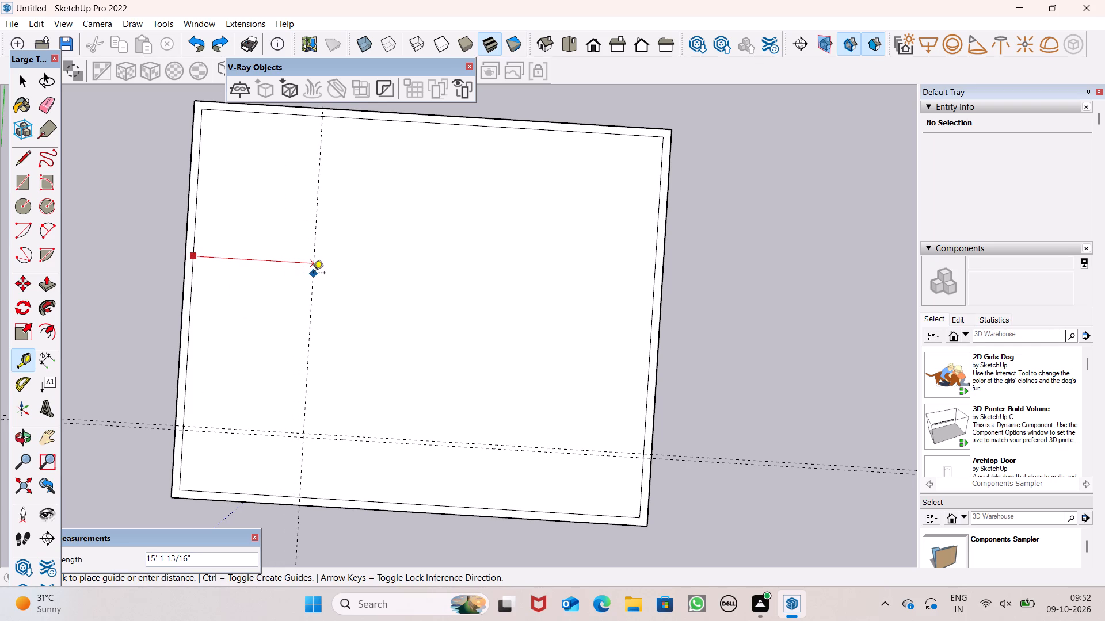
left_click(314, 273)
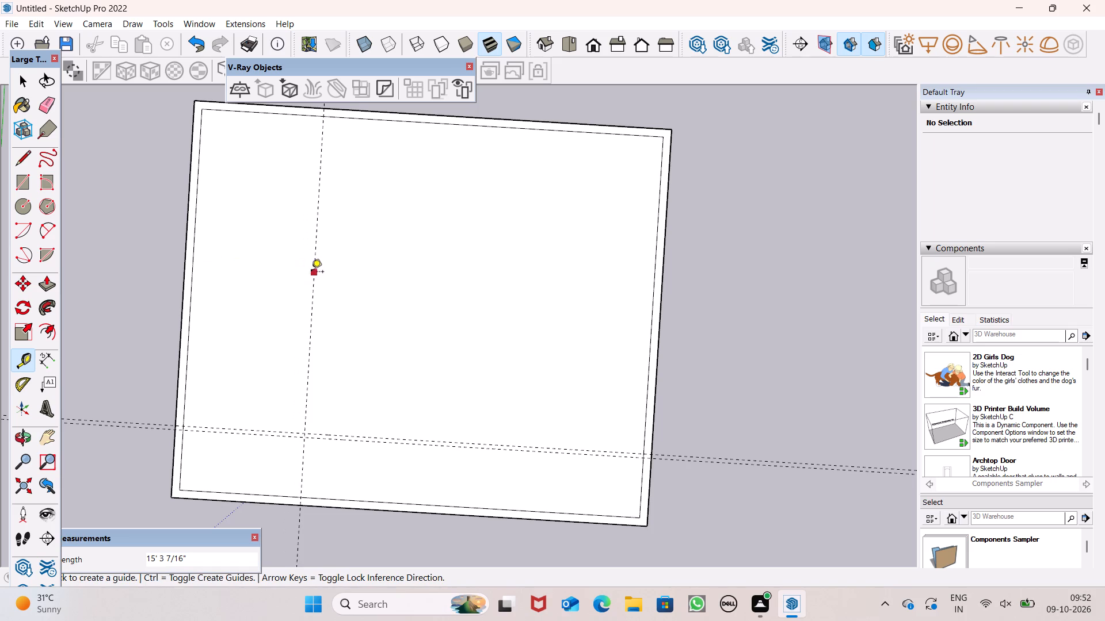
left_click(310, 274)
key("space")
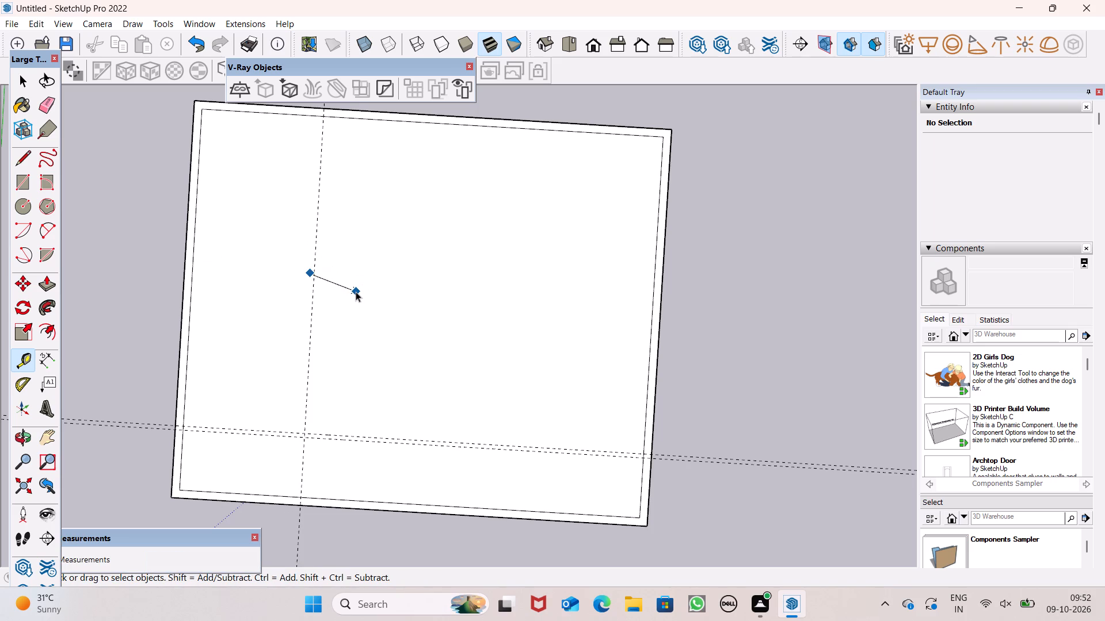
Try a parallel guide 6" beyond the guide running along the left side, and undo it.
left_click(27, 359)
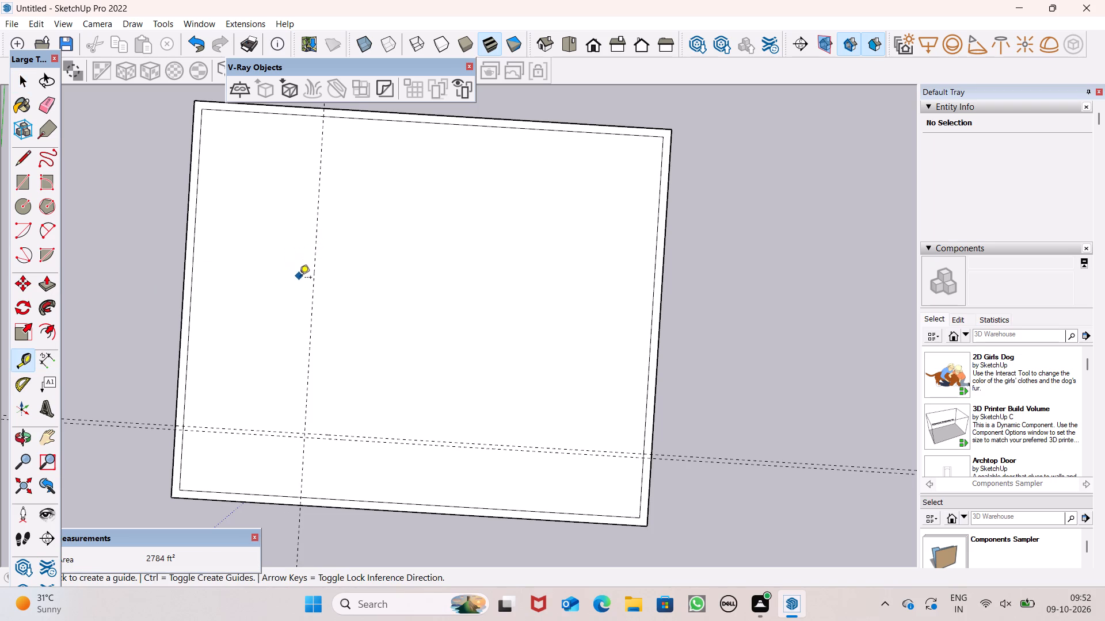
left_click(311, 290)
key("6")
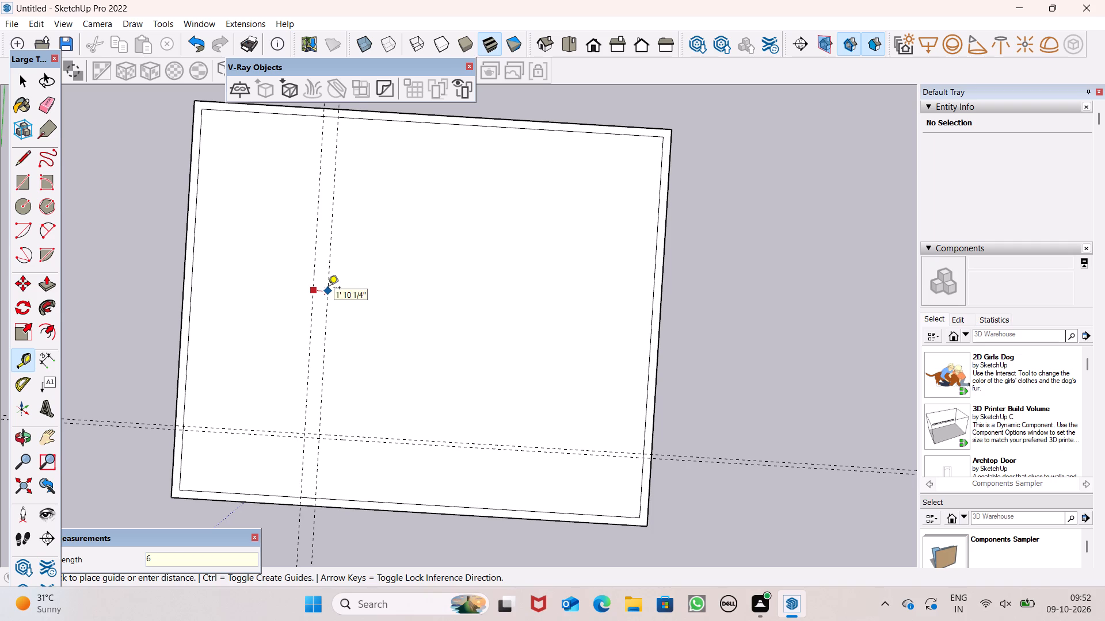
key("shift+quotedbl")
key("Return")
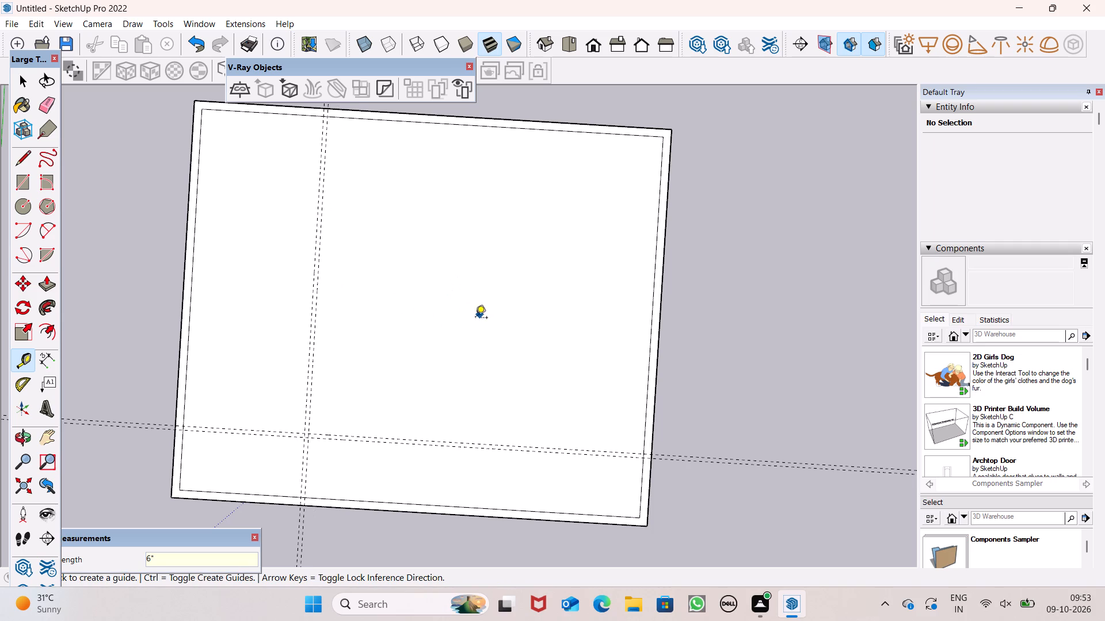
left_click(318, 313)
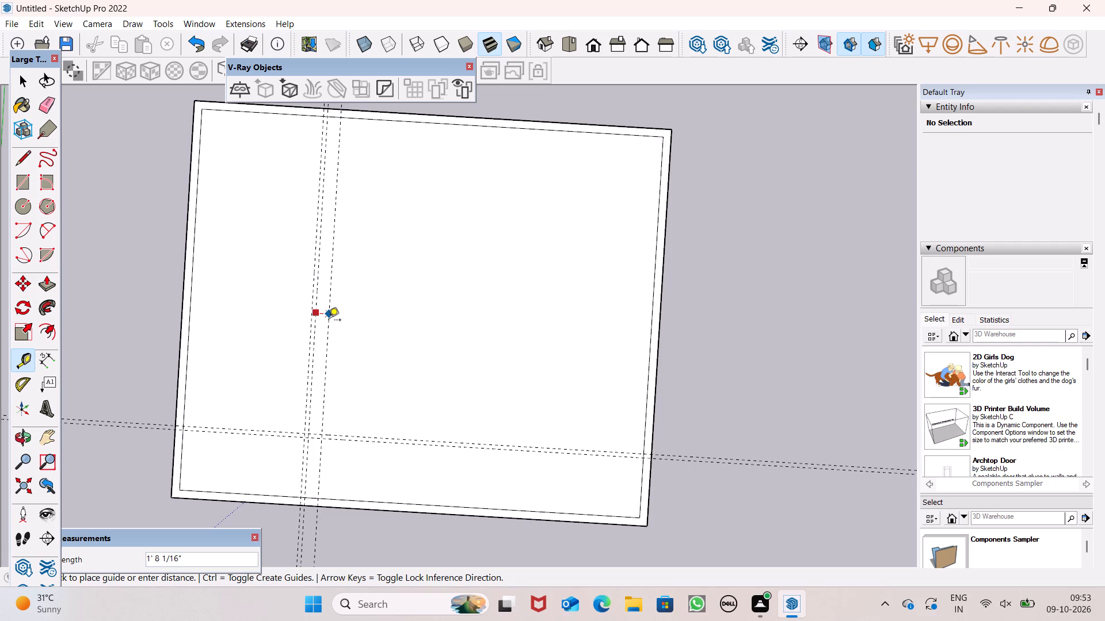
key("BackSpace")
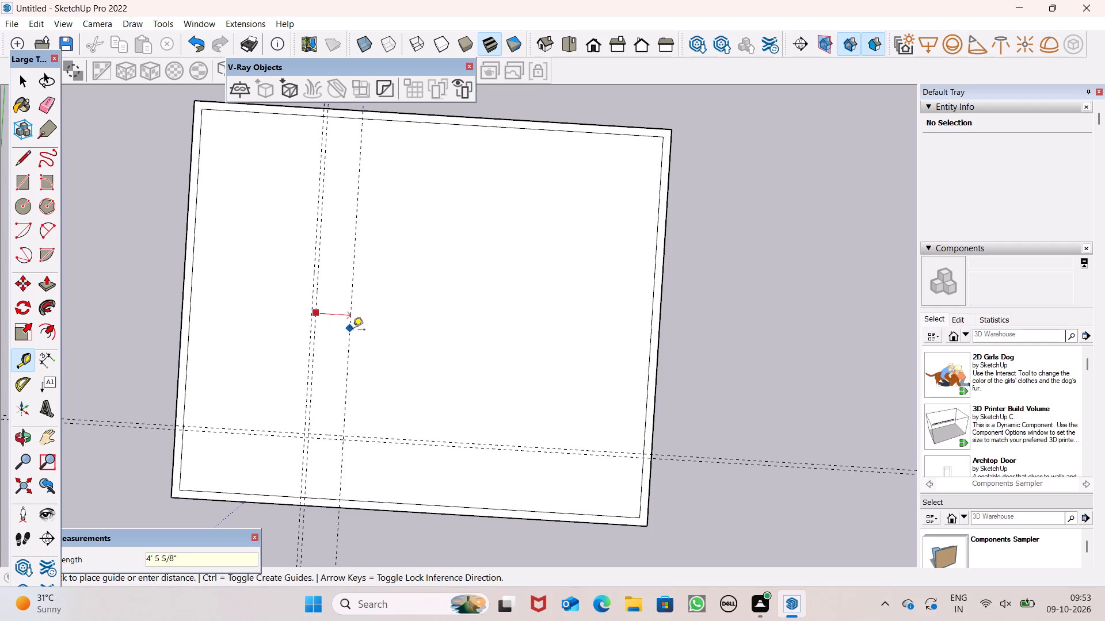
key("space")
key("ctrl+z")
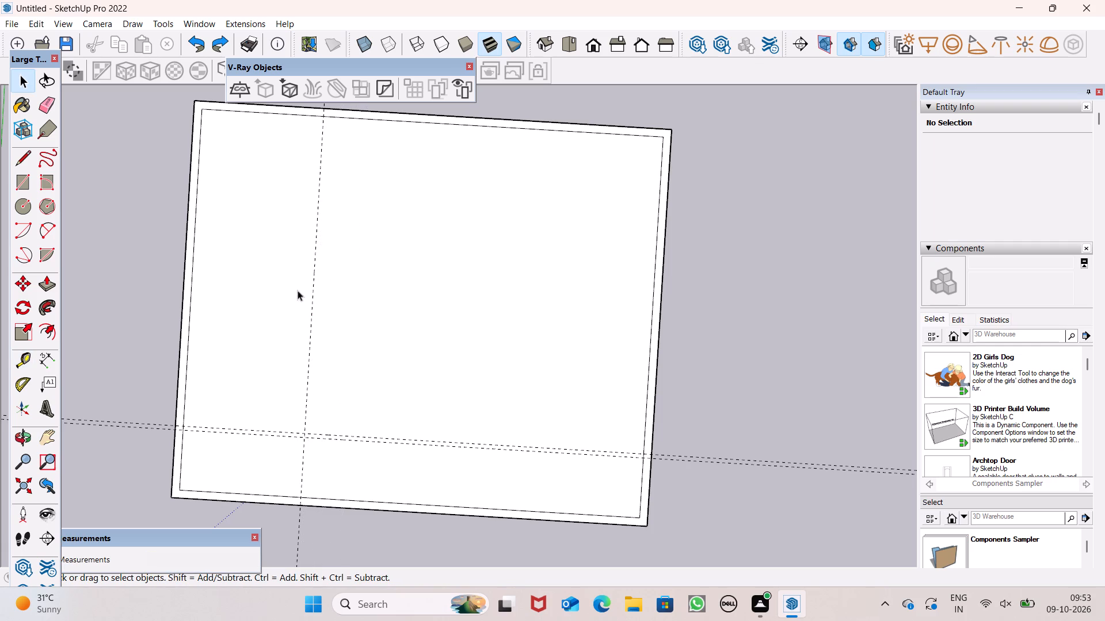
Place a parallel guide 9" beyond the guide running along the left side, towards the slab's middle.
left_click(18, 370)
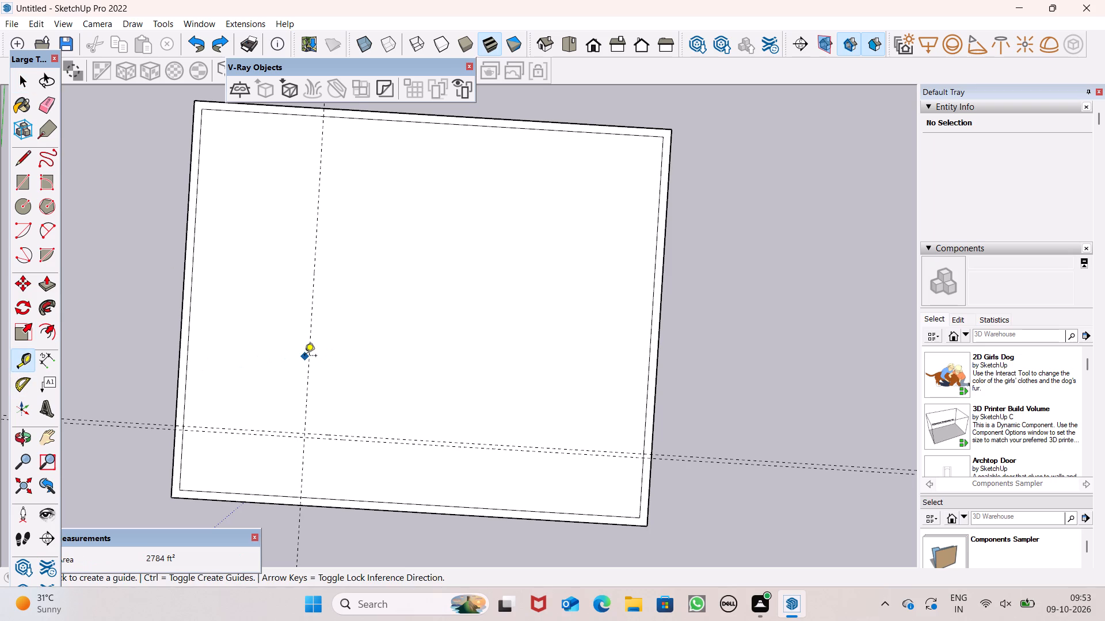
left_click(310, 354)
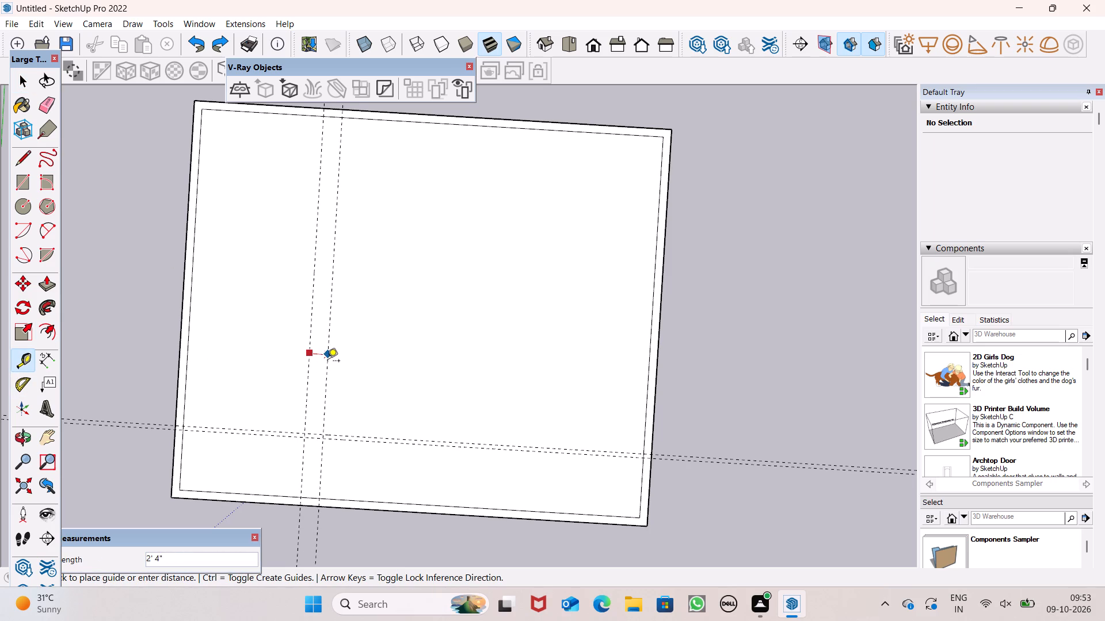
key("9")
key("shift+quotedbl")
key("Return")
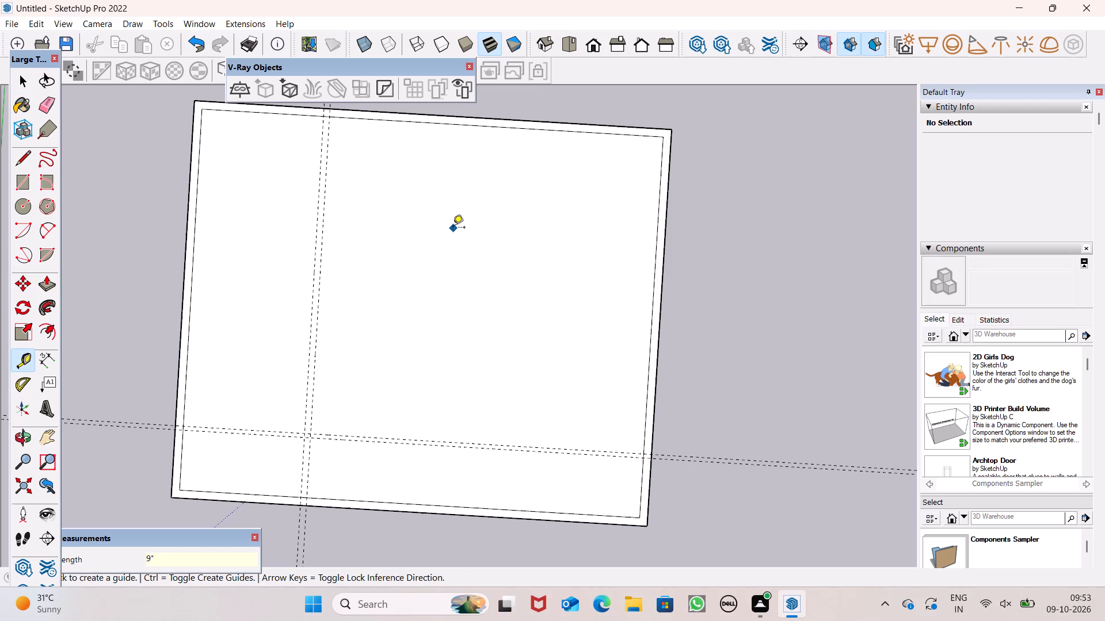
Place another parallel guide about 14' 1" beyond the inner guide of the left 9" pair.
scroll(453, 228, "up", 1)
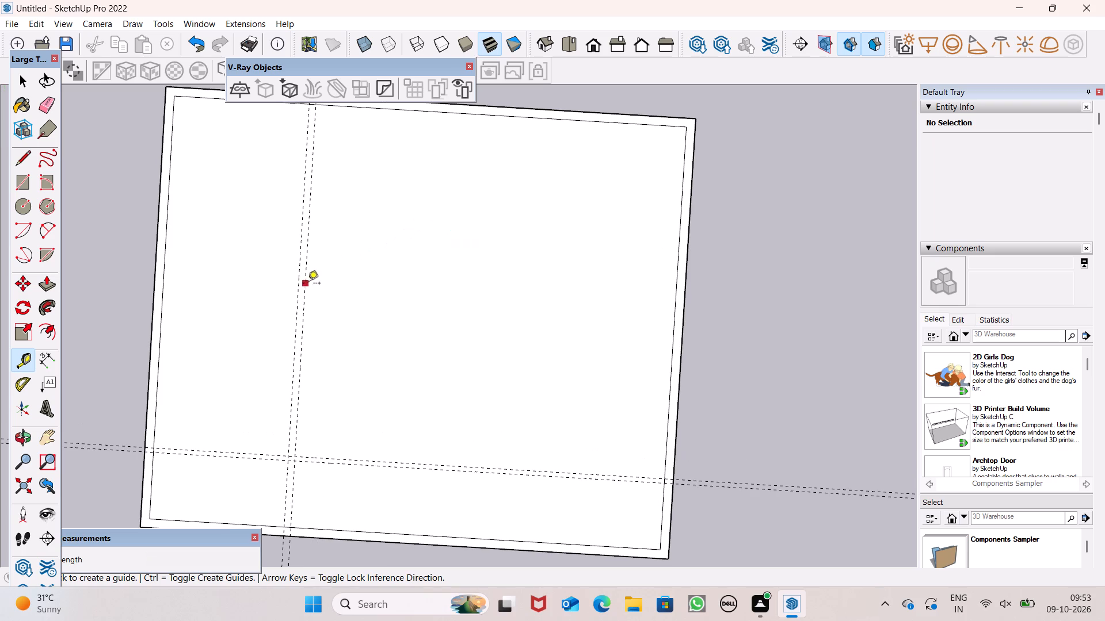
left_click(303, 286)
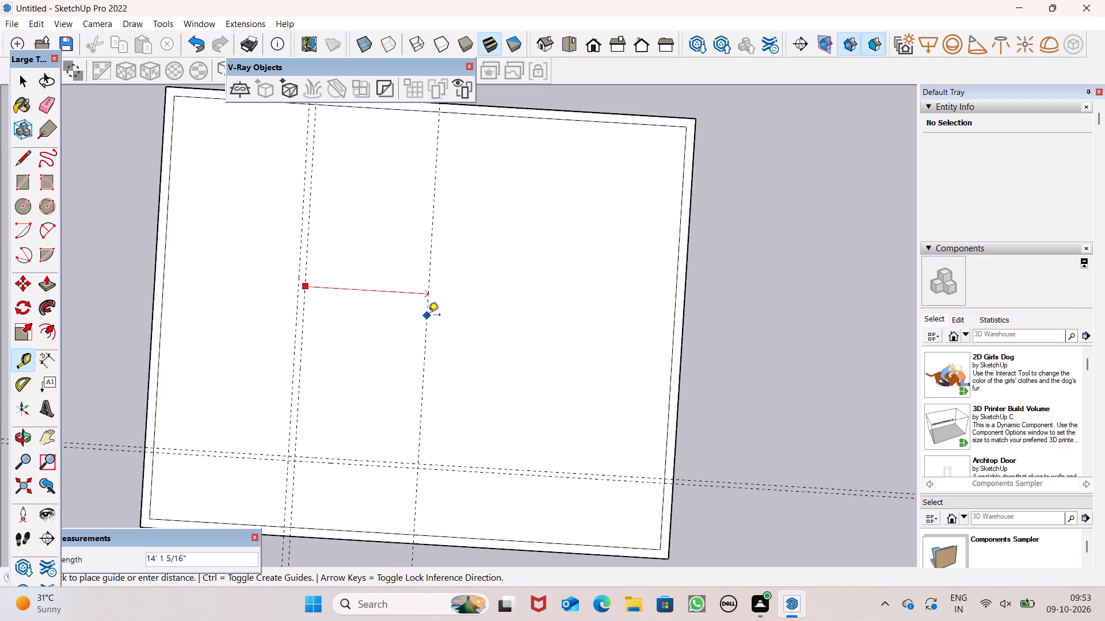
left_click(428, 316)
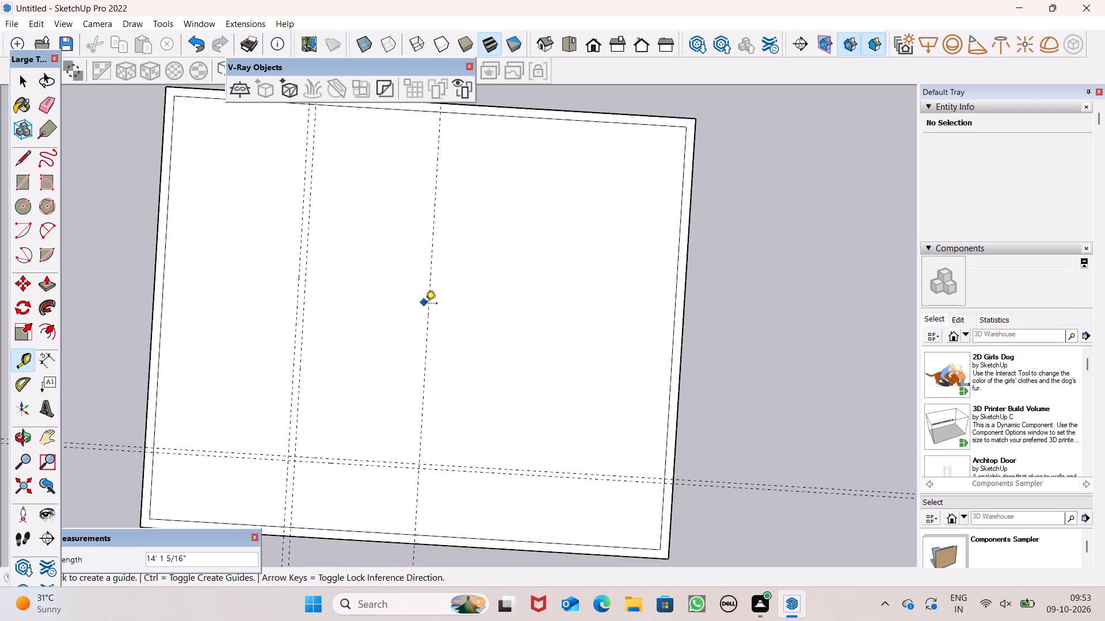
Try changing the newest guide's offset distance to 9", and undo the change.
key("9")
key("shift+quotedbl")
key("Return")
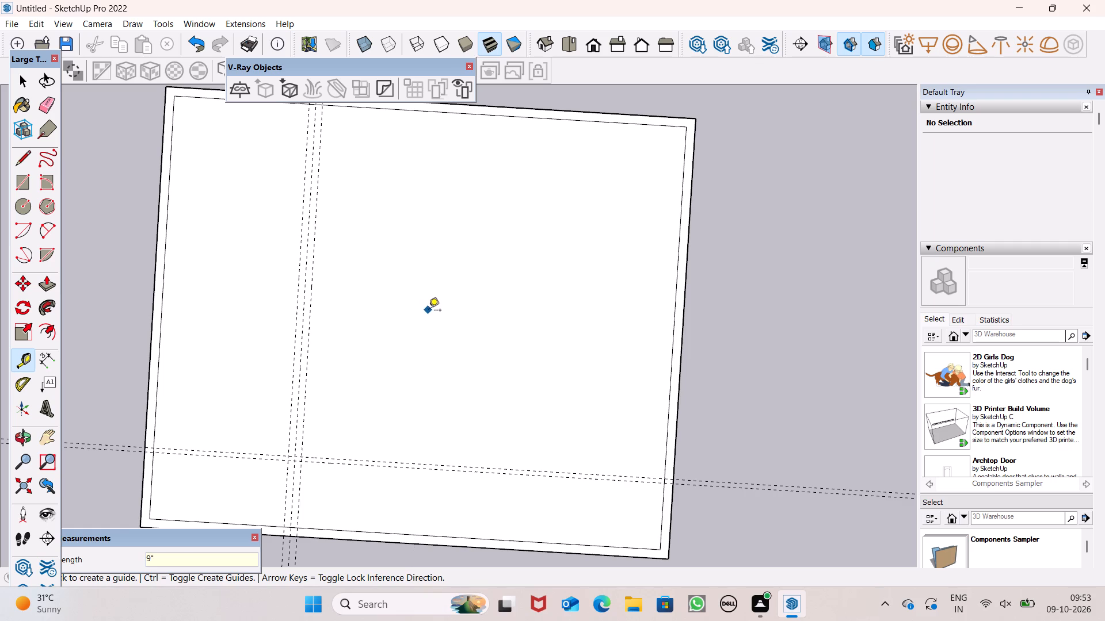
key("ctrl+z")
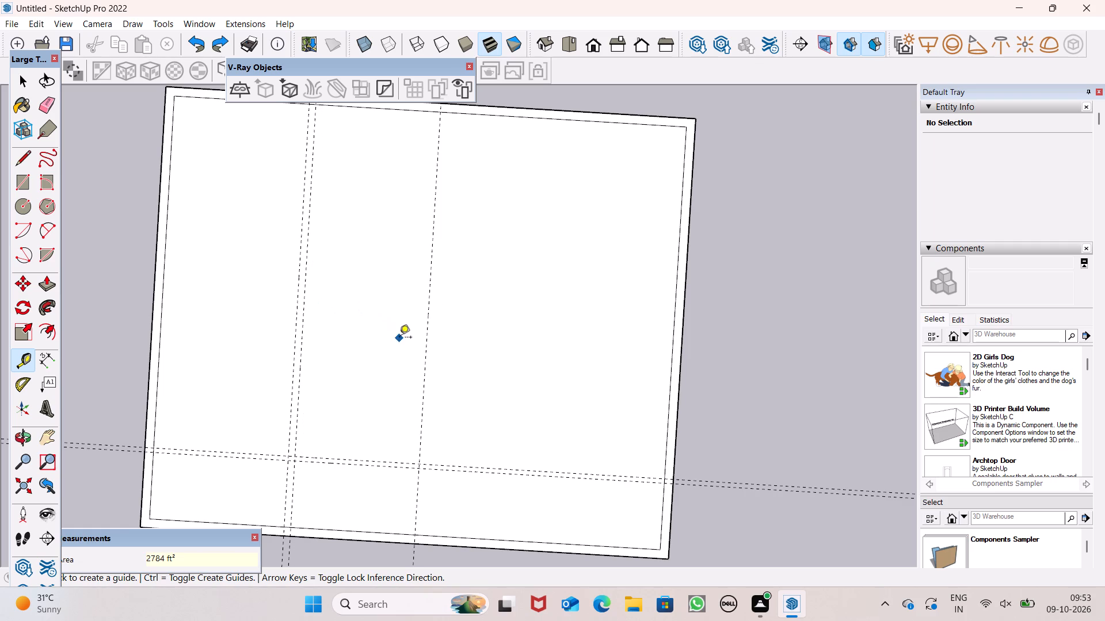
Place a parallel guide 9" beyond the mid-slab guide, on the side away from the left pair.
left_click(424, 356)
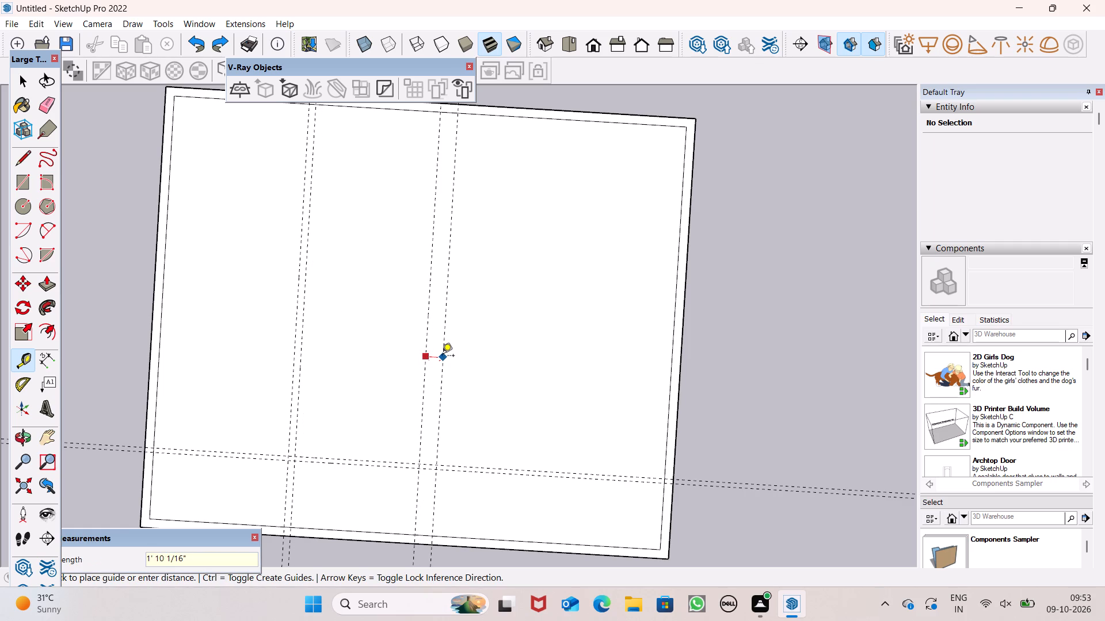
key("9")
key("shift+quotedbl")
key("Return")
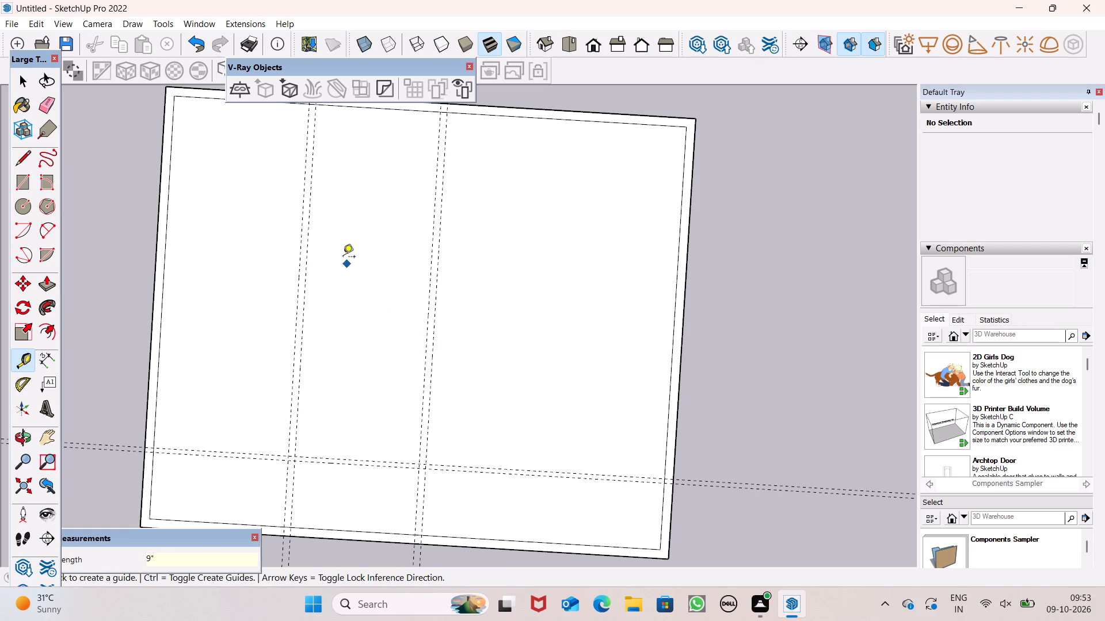
key("space")
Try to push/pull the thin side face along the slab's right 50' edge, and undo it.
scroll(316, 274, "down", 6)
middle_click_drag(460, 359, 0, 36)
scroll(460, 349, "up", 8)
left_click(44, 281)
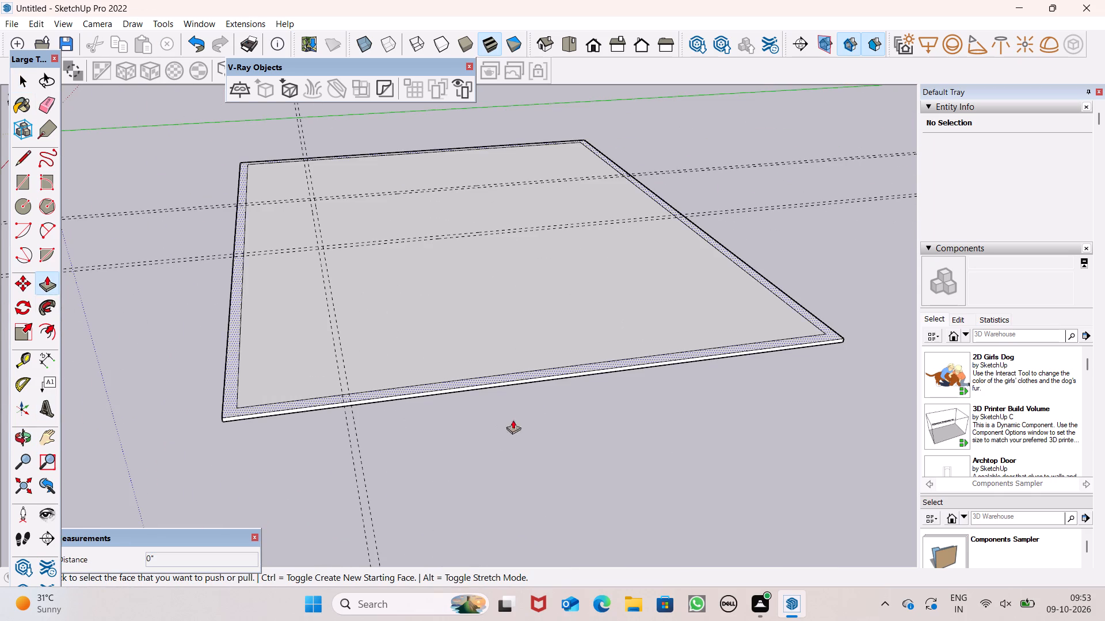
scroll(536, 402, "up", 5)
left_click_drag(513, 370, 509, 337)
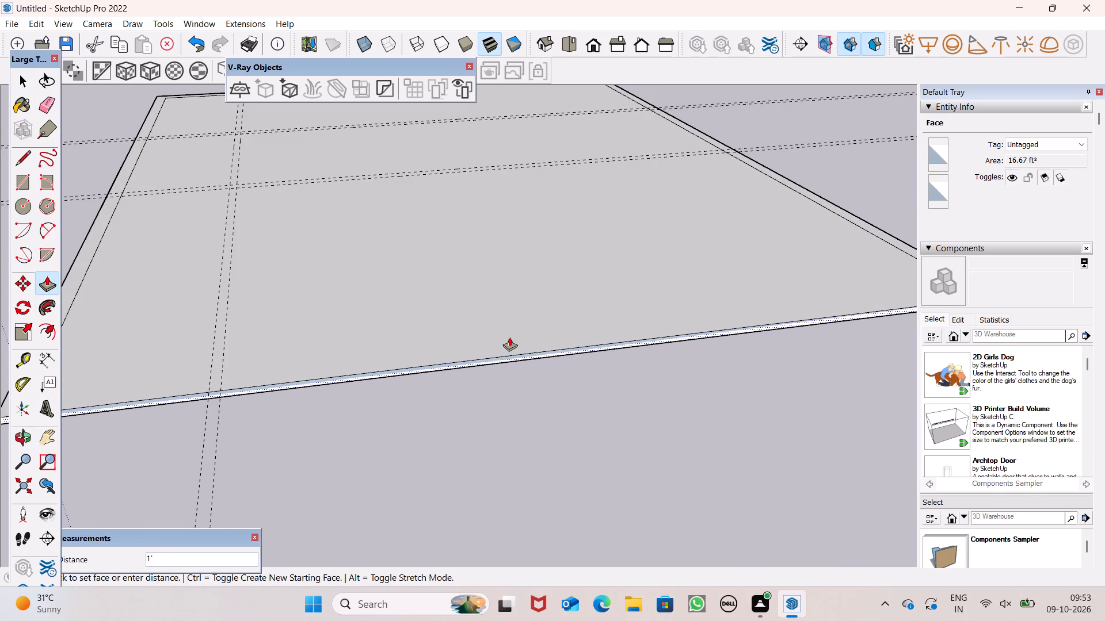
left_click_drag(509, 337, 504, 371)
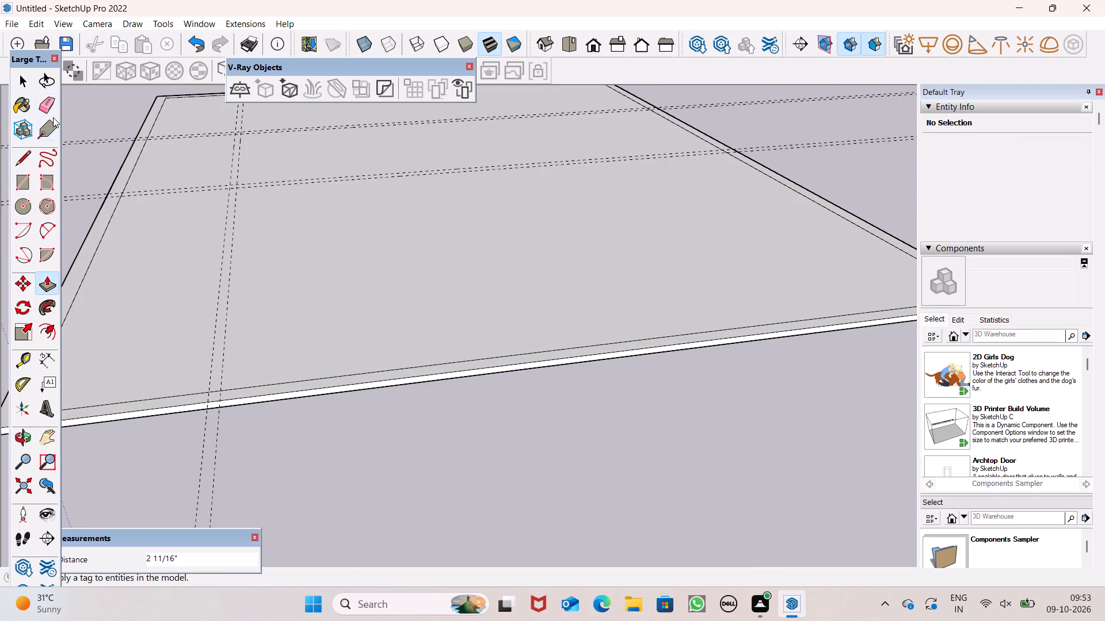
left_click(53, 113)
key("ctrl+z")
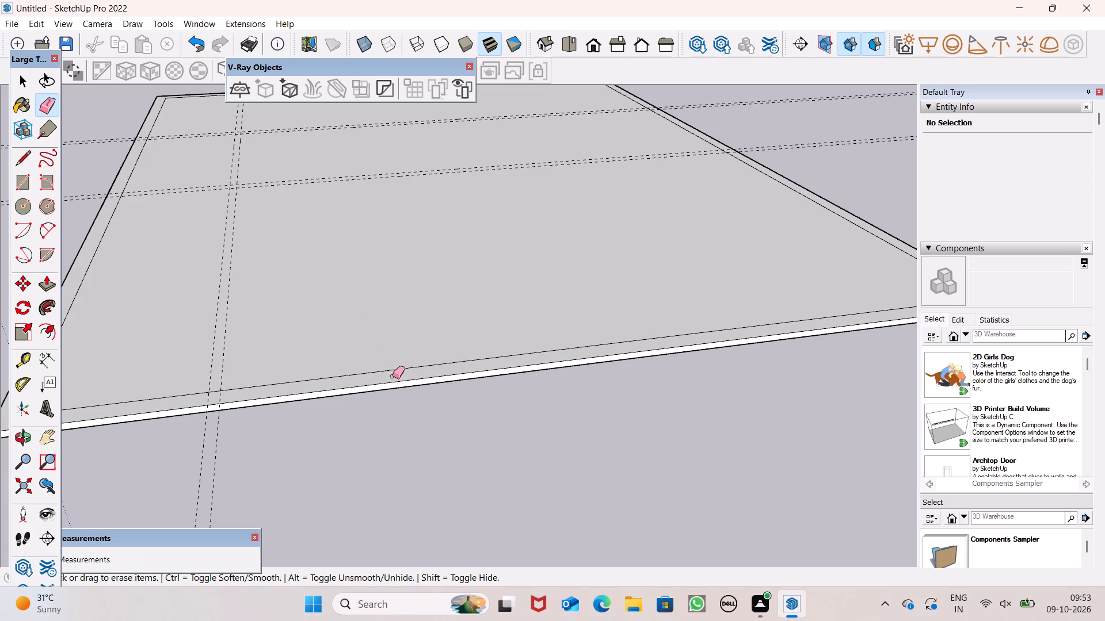
Erase the inner border line running along the slab's right 50' side.
left_click(400, 367)
key("space")
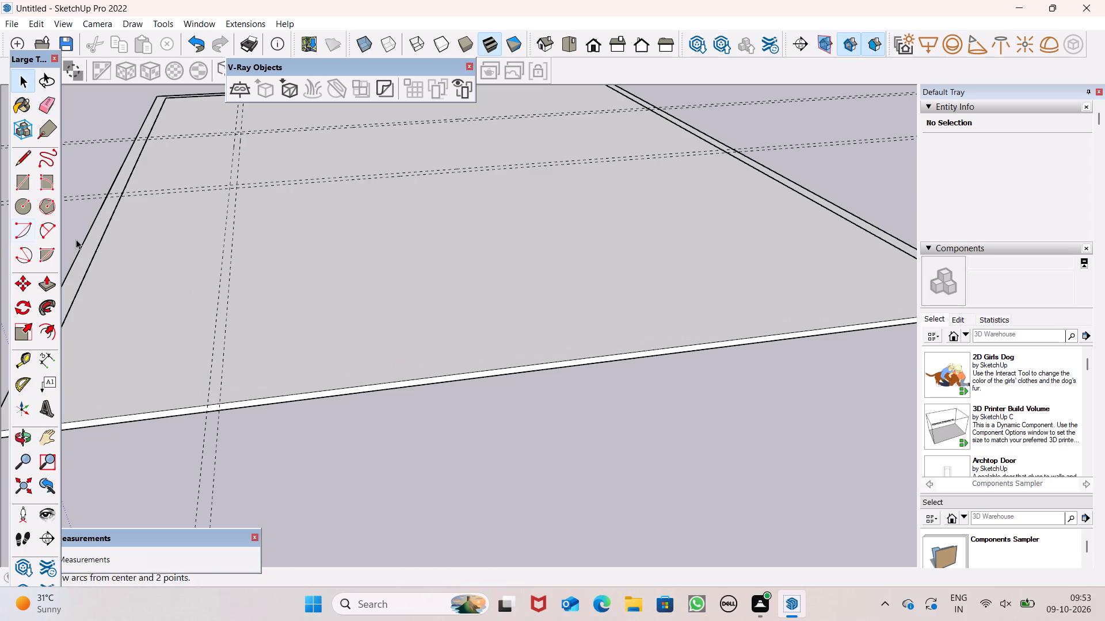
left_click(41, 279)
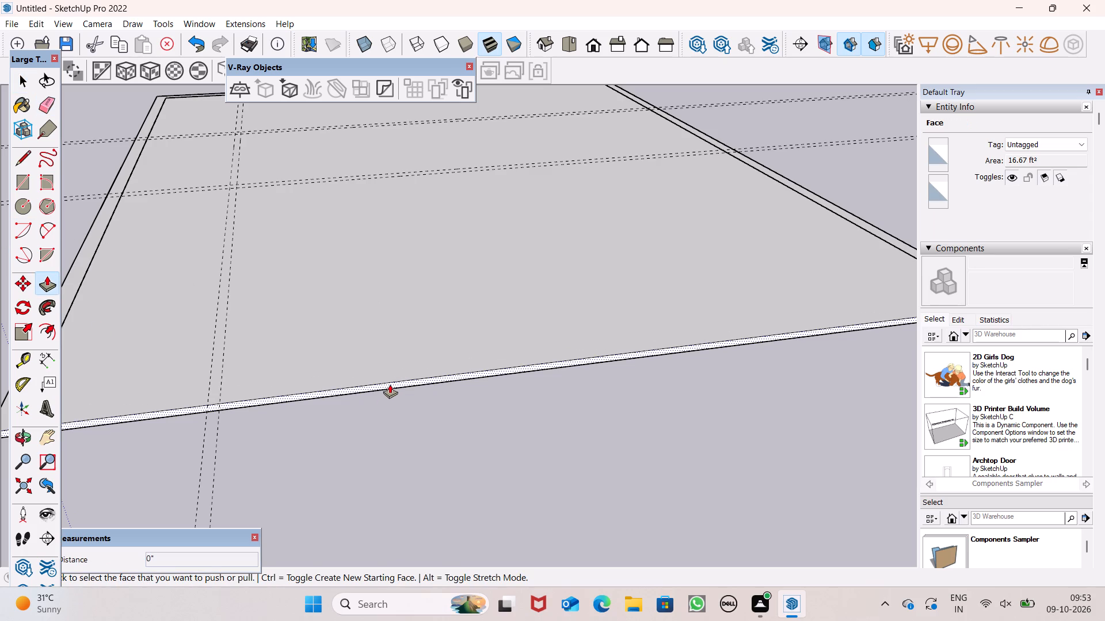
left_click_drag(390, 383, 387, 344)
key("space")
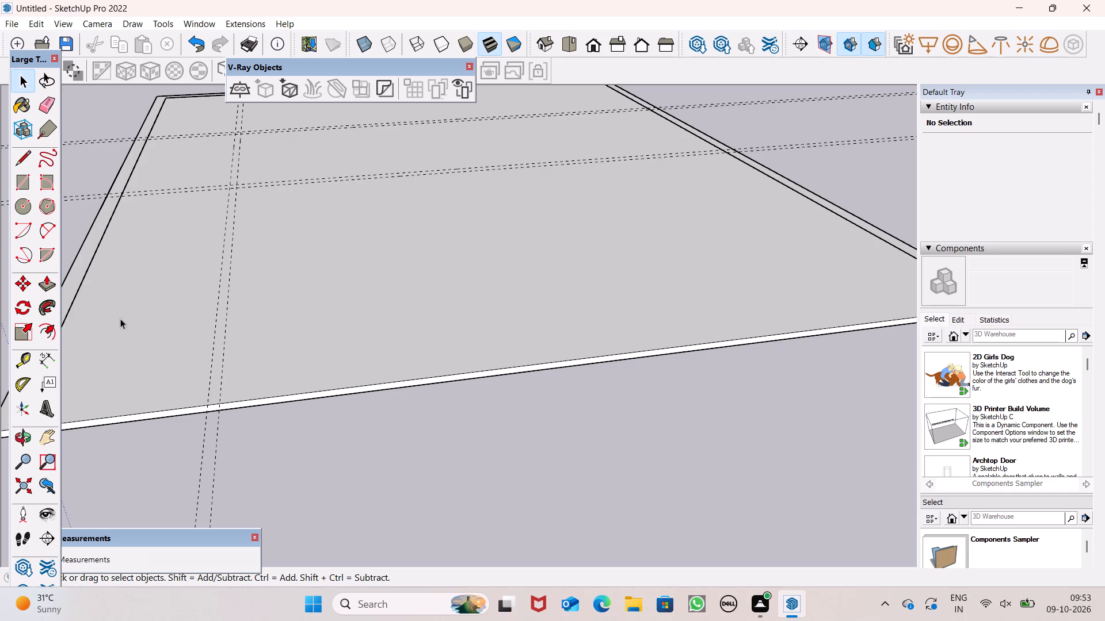
Push the slab's thin 50' side face inward to the ends of the two long inner border lines.
left_click(40, 285)
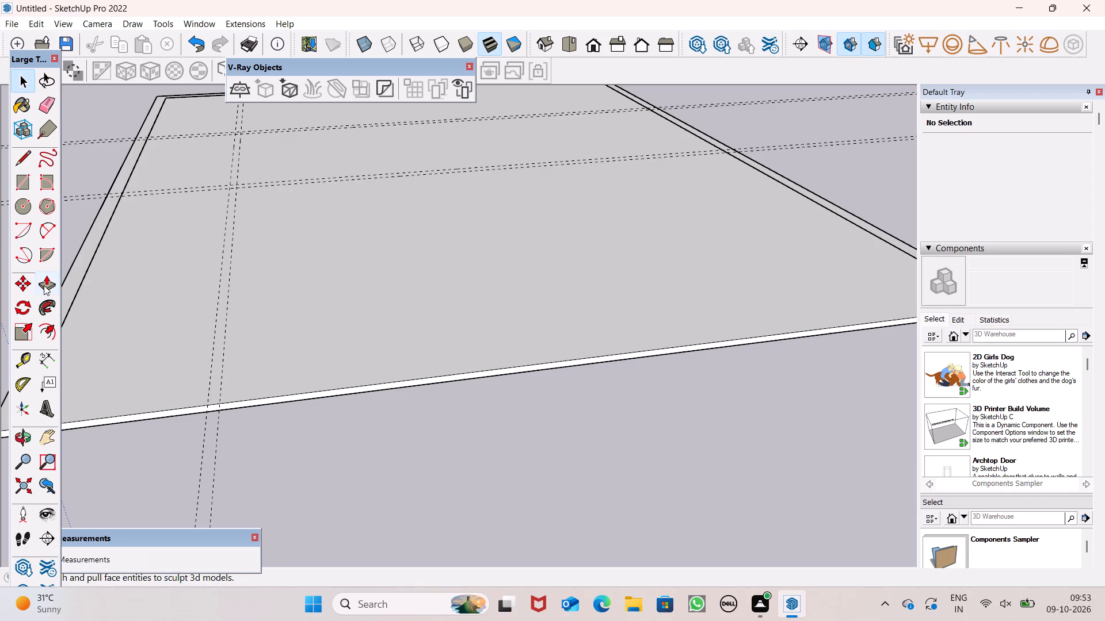
left_click(44, 285)
left_click_drag(336, 389, 329, 351)
left_click_drag(430, 366, 423, 342)
key("space")
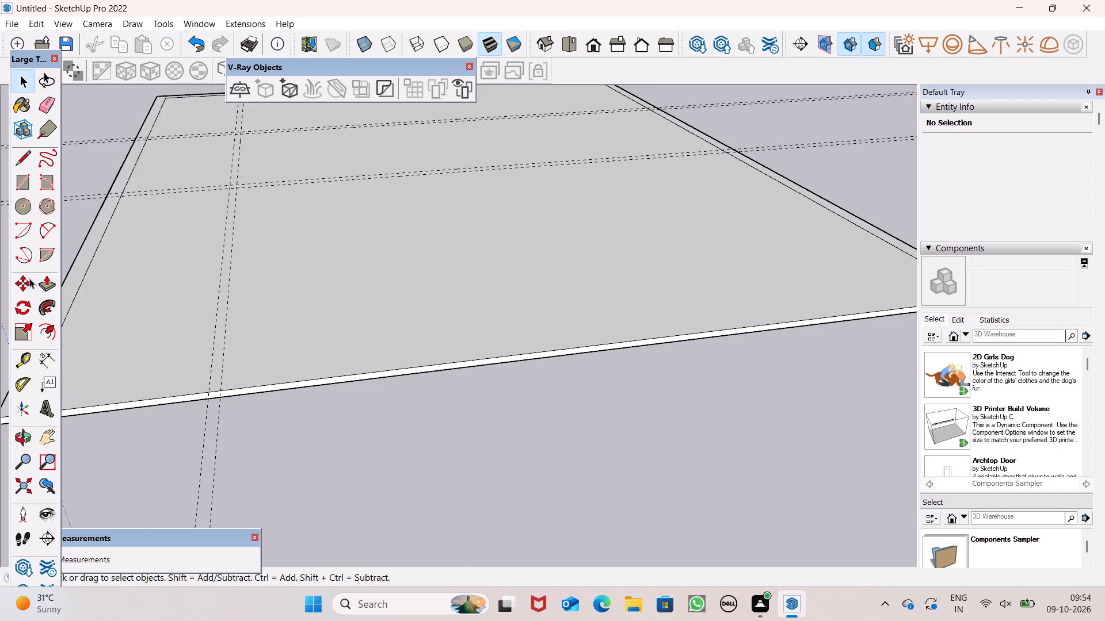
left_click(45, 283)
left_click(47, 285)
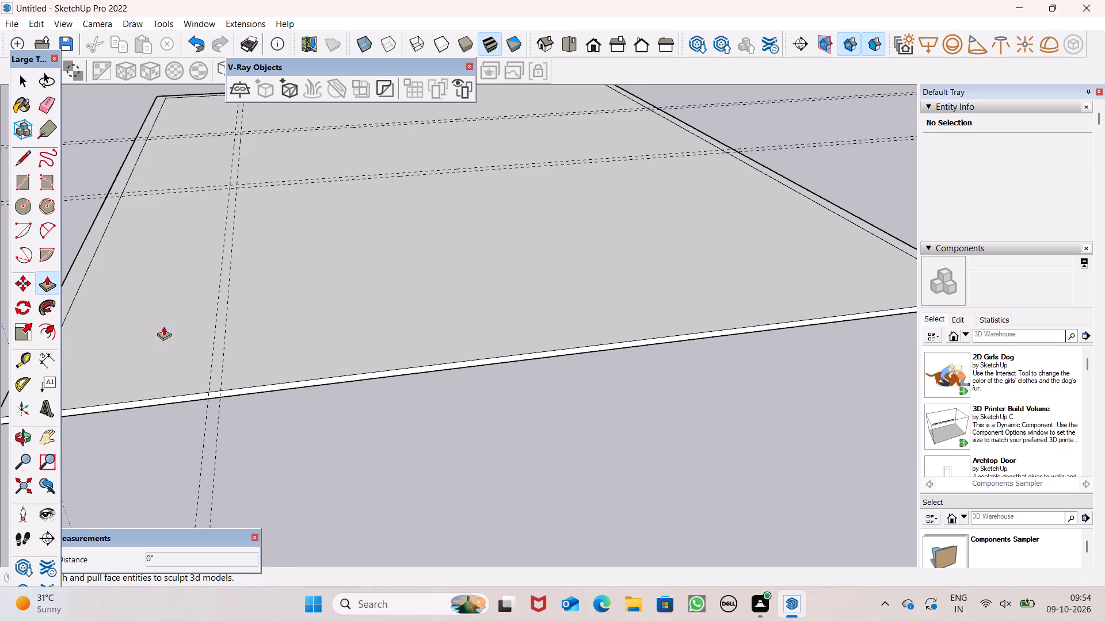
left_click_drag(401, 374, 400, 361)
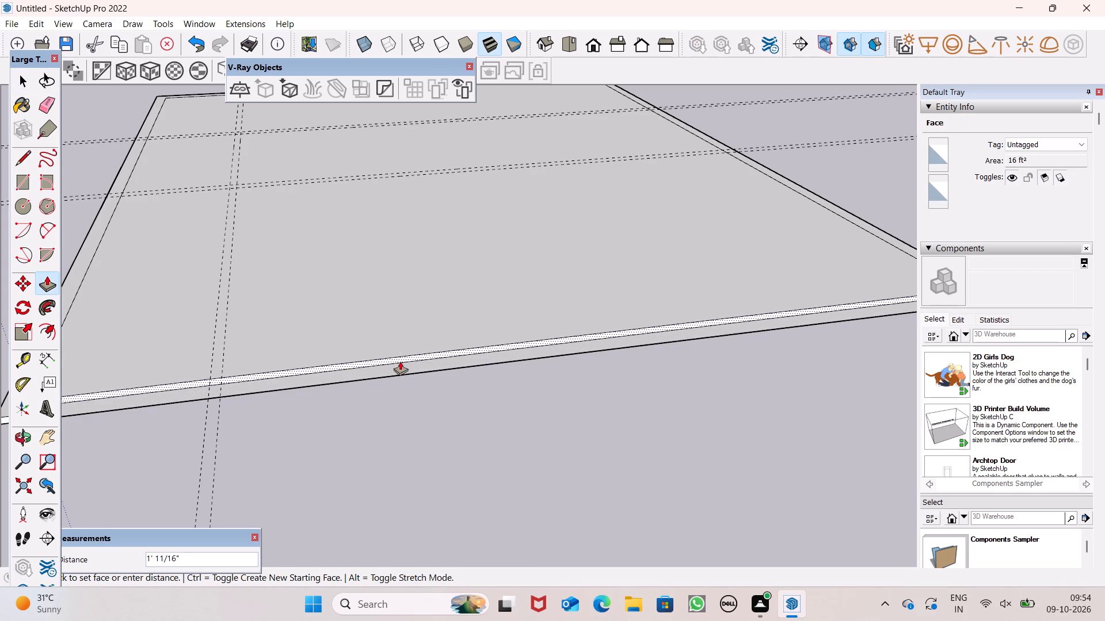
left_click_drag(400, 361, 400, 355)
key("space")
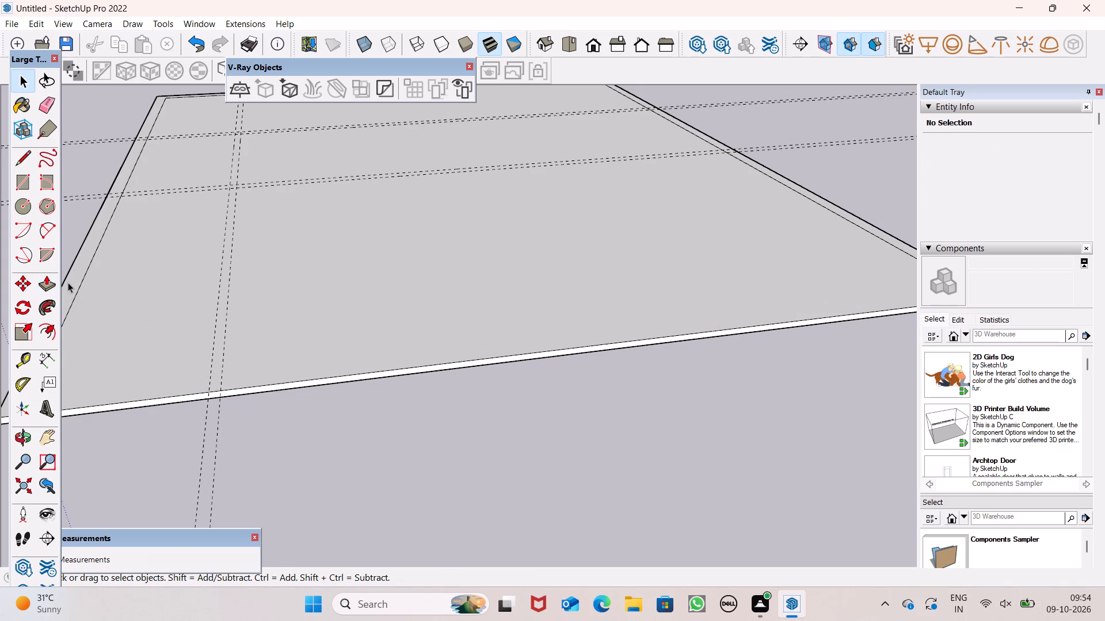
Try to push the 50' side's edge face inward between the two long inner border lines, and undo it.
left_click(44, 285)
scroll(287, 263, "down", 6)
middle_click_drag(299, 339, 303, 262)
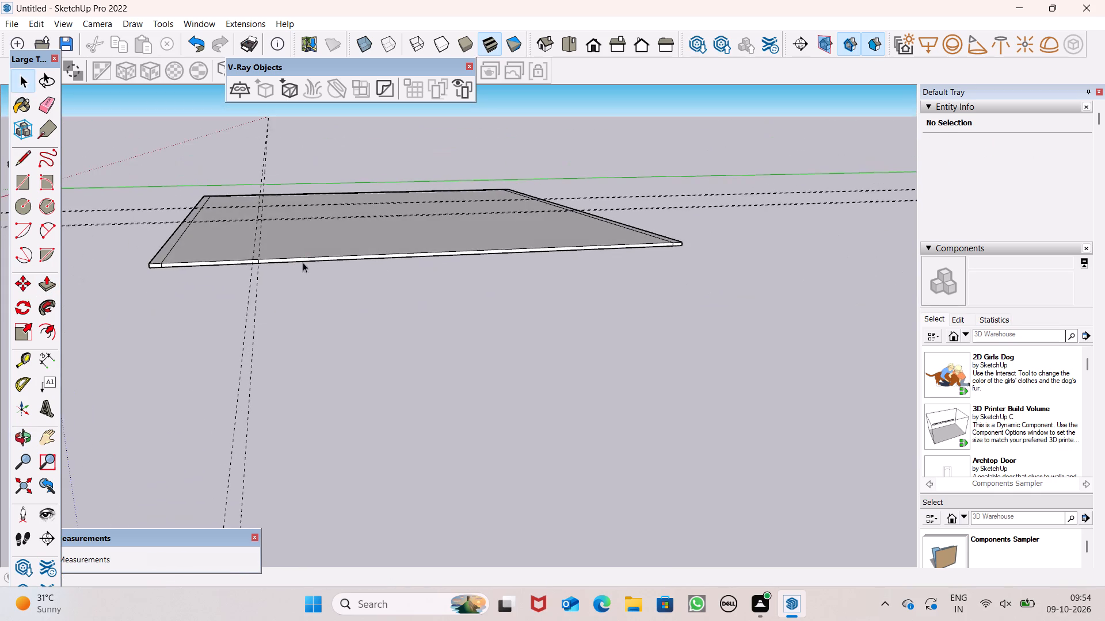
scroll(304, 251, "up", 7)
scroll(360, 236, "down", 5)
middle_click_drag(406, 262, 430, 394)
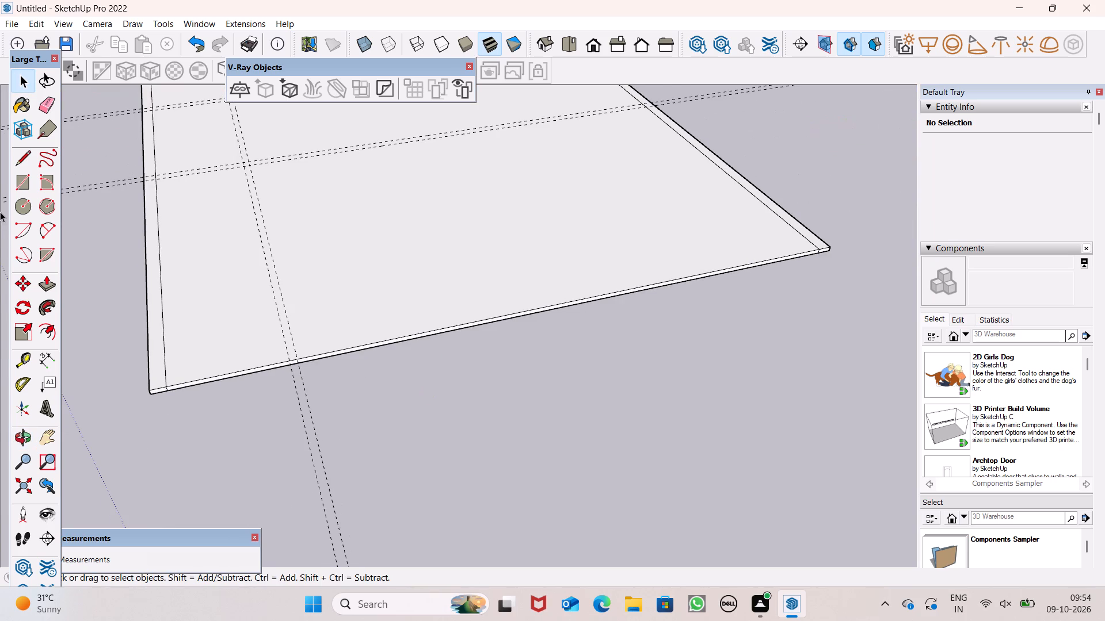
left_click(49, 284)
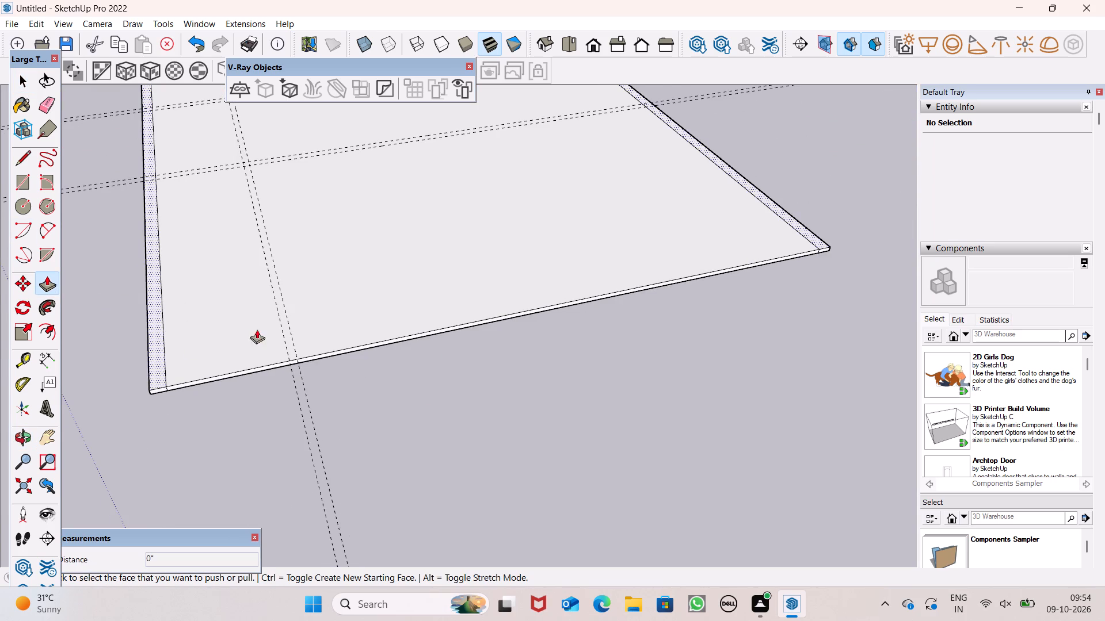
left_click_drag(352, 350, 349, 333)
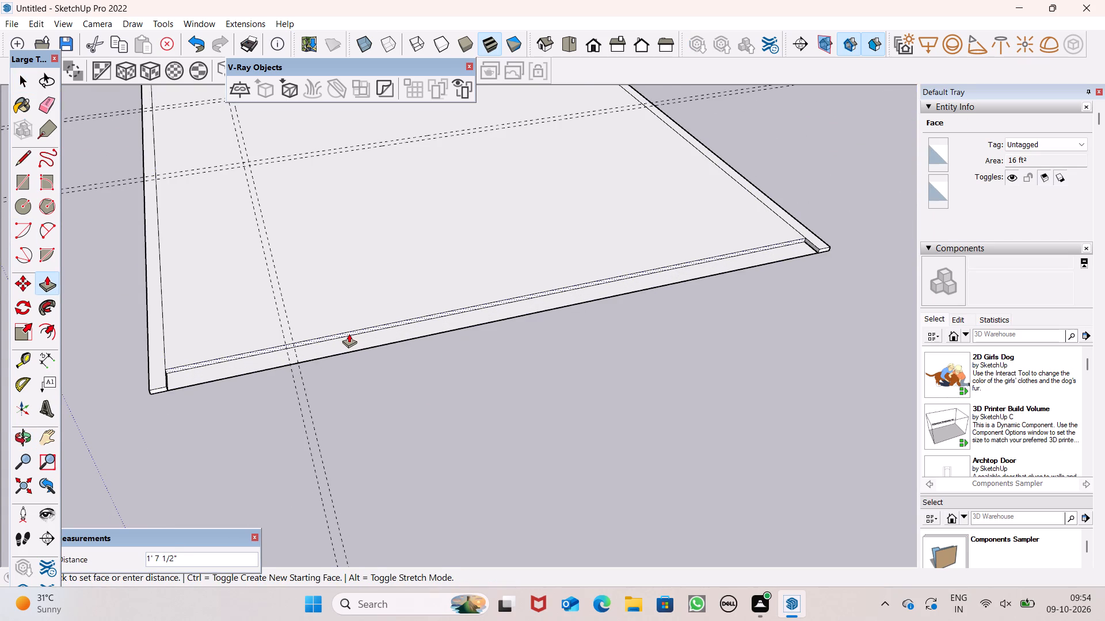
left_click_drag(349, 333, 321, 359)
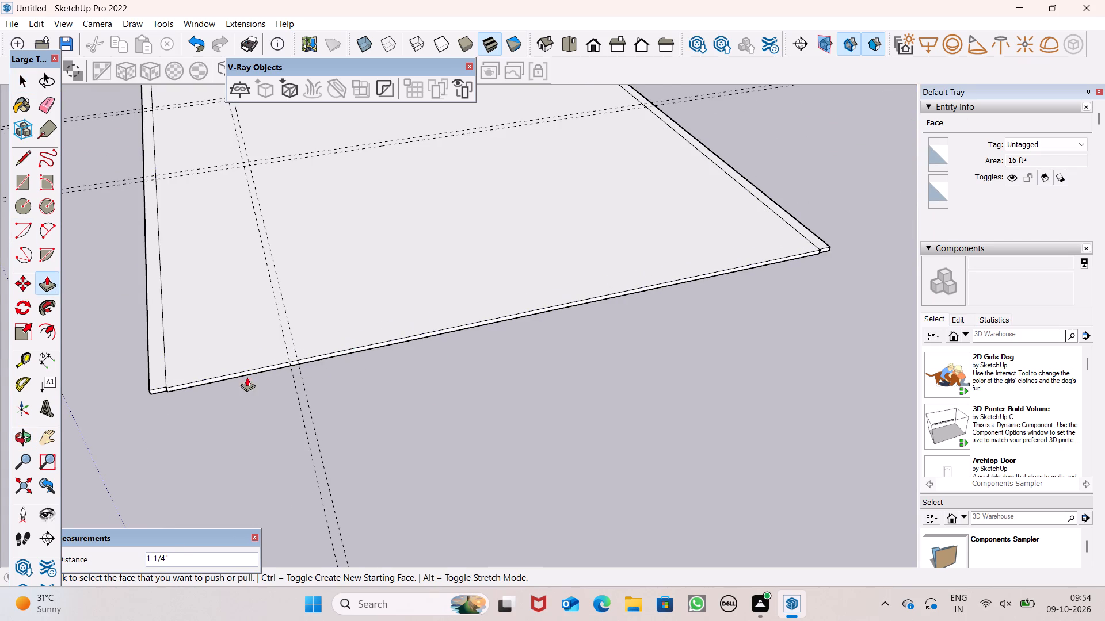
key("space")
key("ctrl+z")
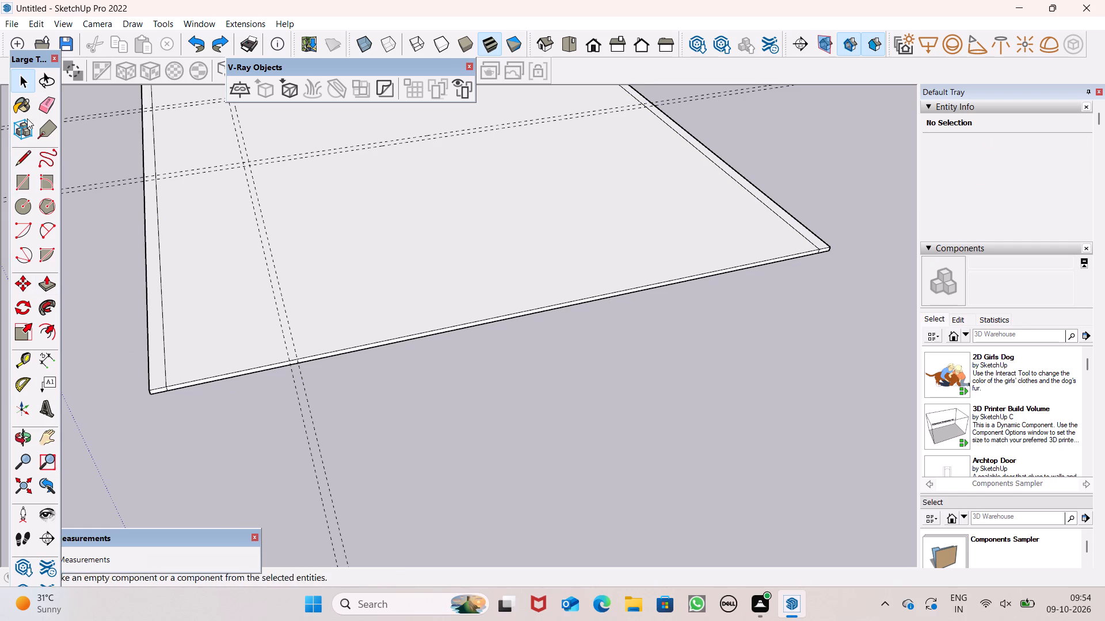
Erase the two inner border lines running along the slab's long sides.
left_click(41, 105)
left_click(164, 275)
left_click(161, 280)
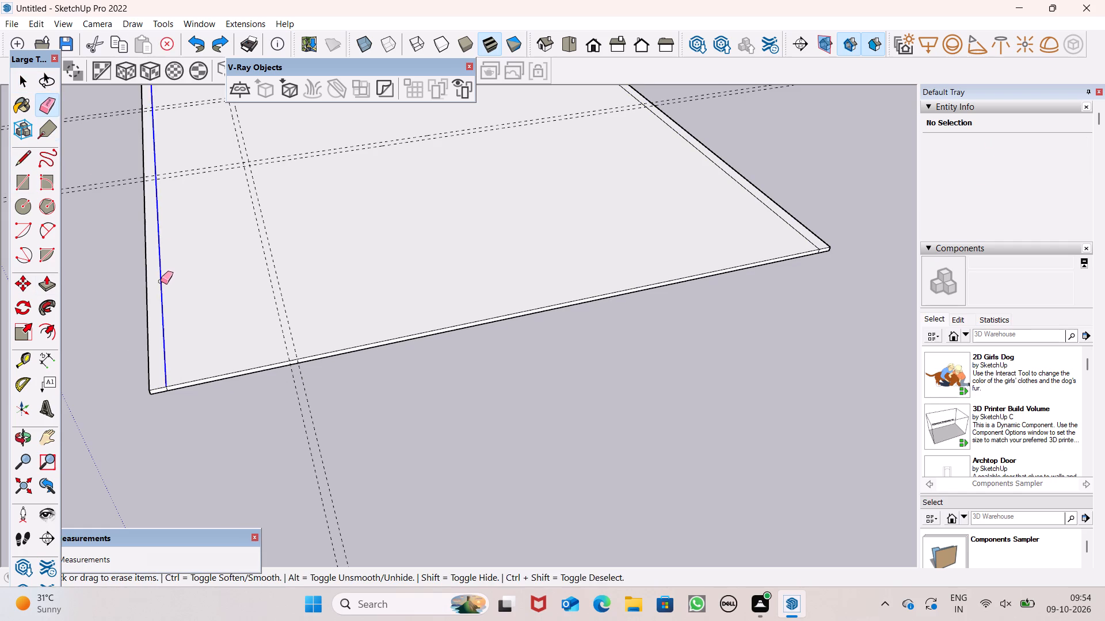
left_click(761, 204)
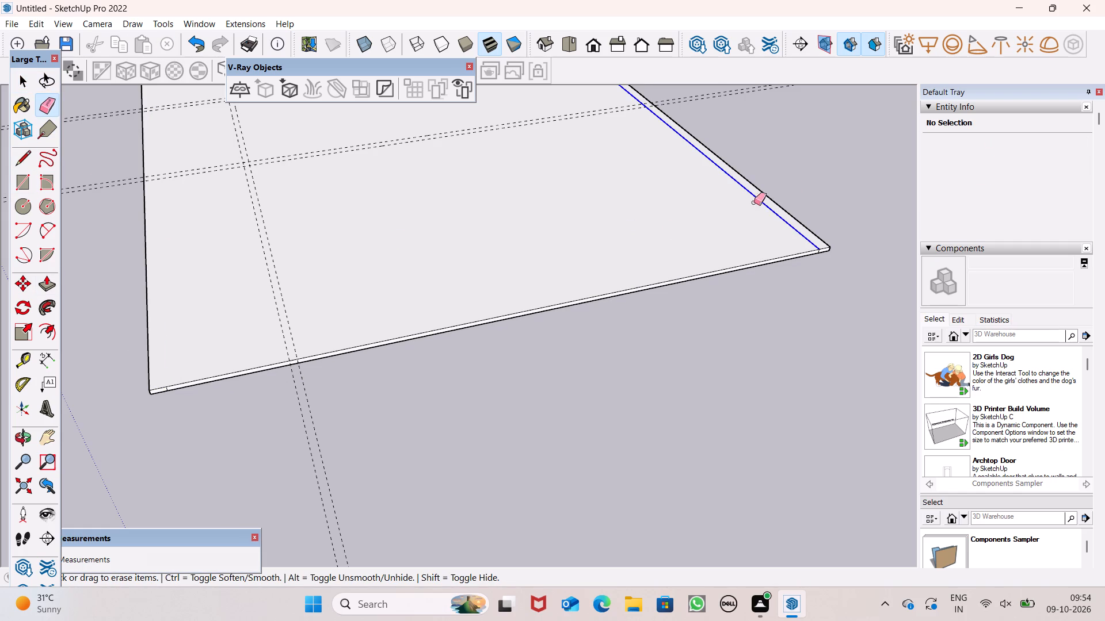
Erase the short vertical edge near the corner of the pushed-in 50' side face, at the end closest to the single guide pair.
left_click(50, 282)
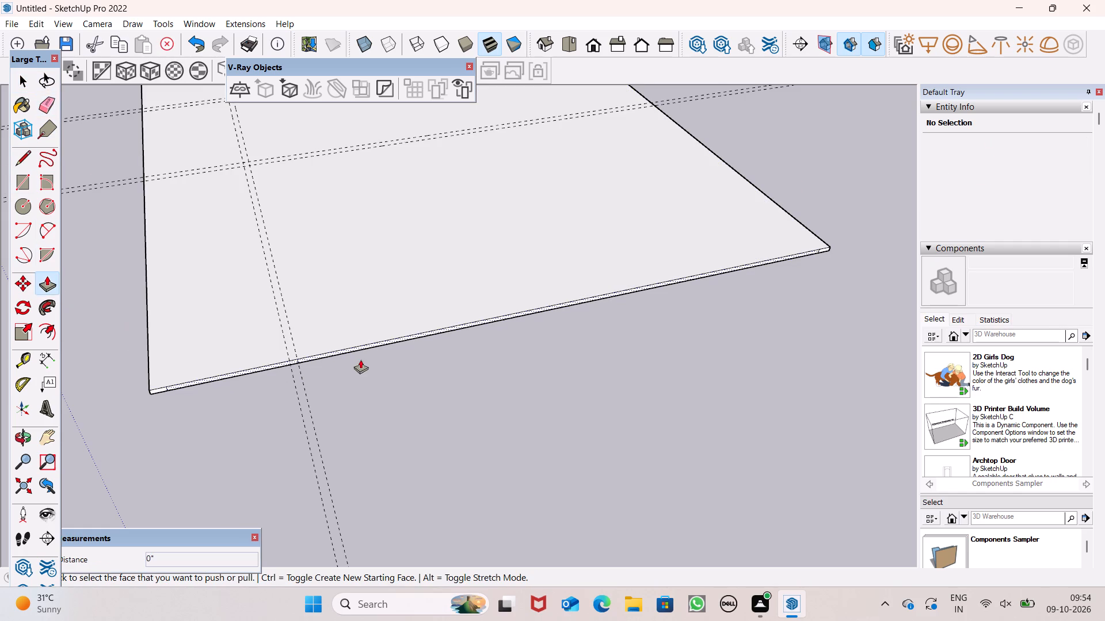
scroll(150, 353, "up", 5)
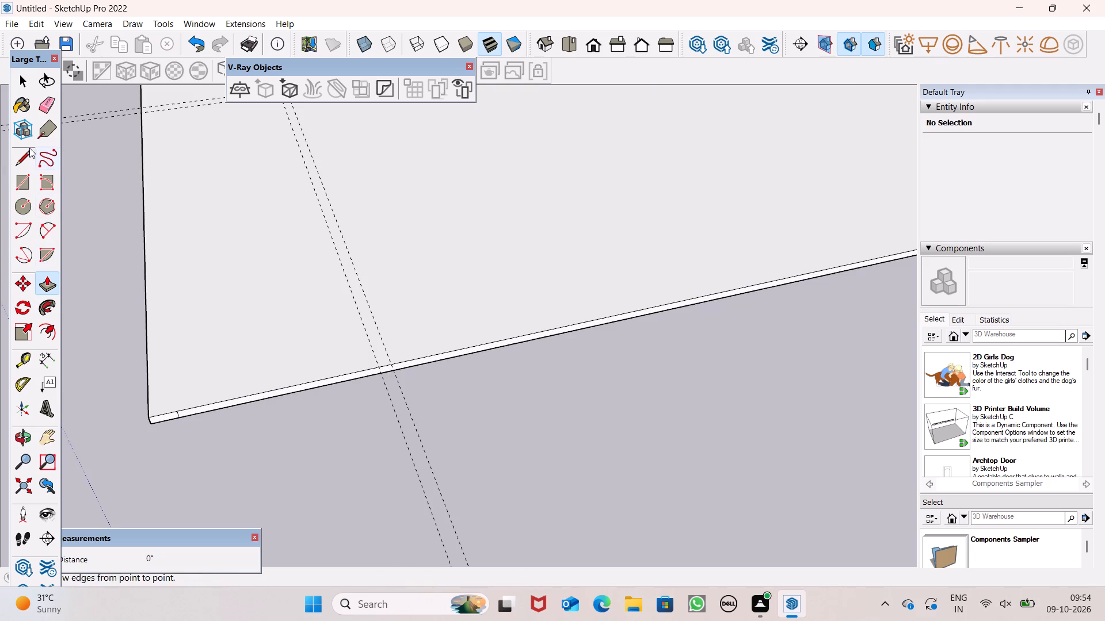
left_click(36, 110)
scroll(157, 395, "up", 1)
scroll(161, 397, "down", 1)
scroll(161, 397, "up", 5)
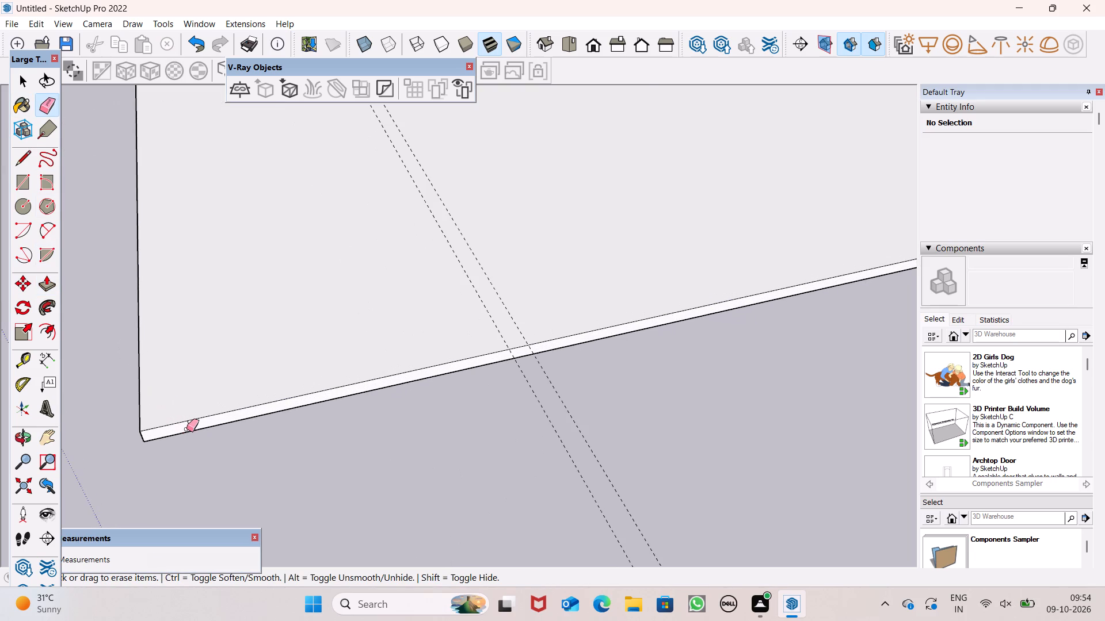
left_click_drag(190, 425, 182, 427)
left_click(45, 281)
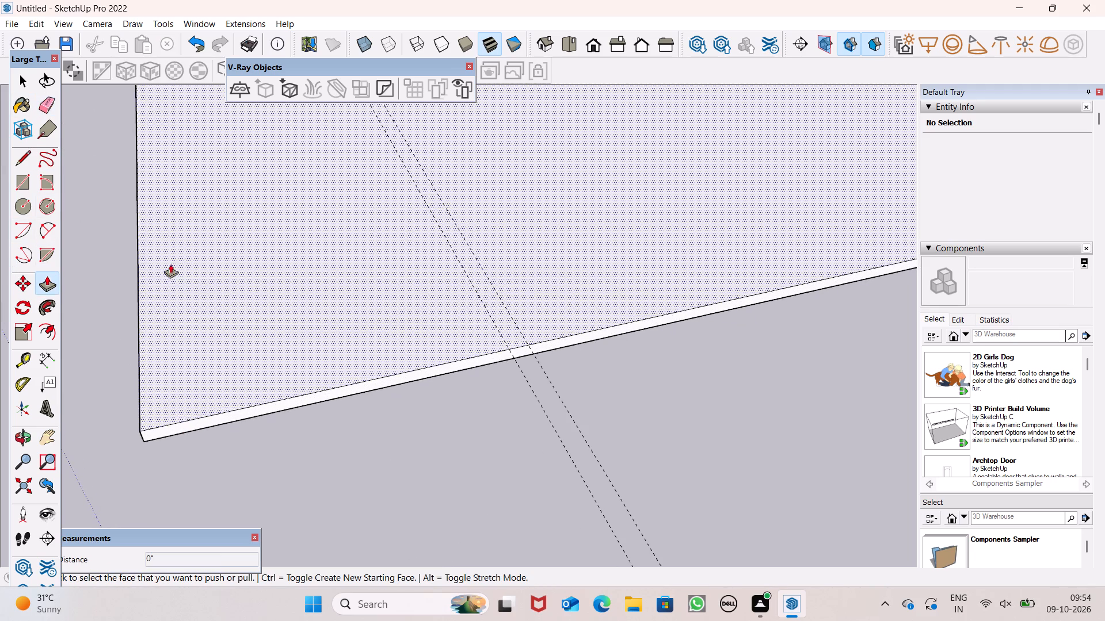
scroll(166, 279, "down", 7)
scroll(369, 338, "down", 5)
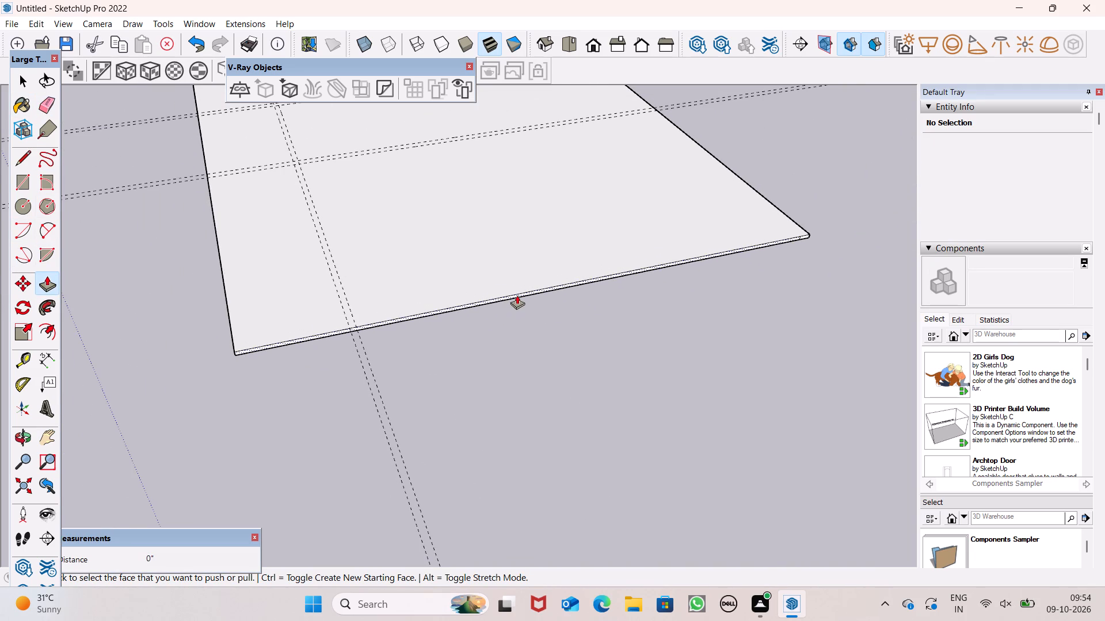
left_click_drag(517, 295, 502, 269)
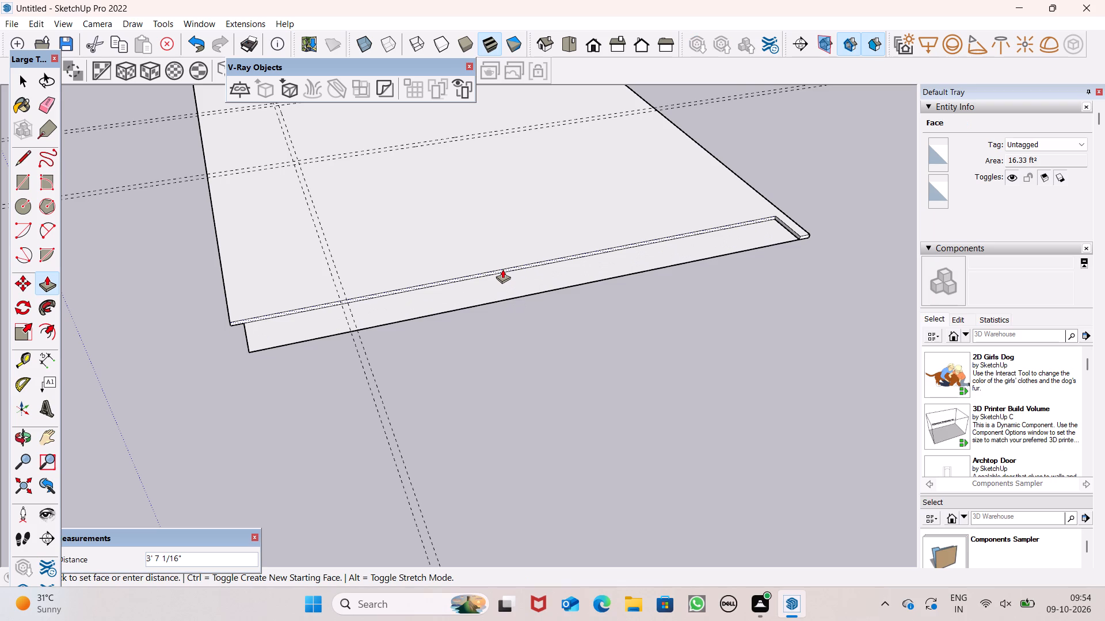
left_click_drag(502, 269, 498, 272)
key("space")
Erase the remaining short vertical edge near the opposite corner of the same 50' side face.
middle_click_drag(730, 304, 649, 296)
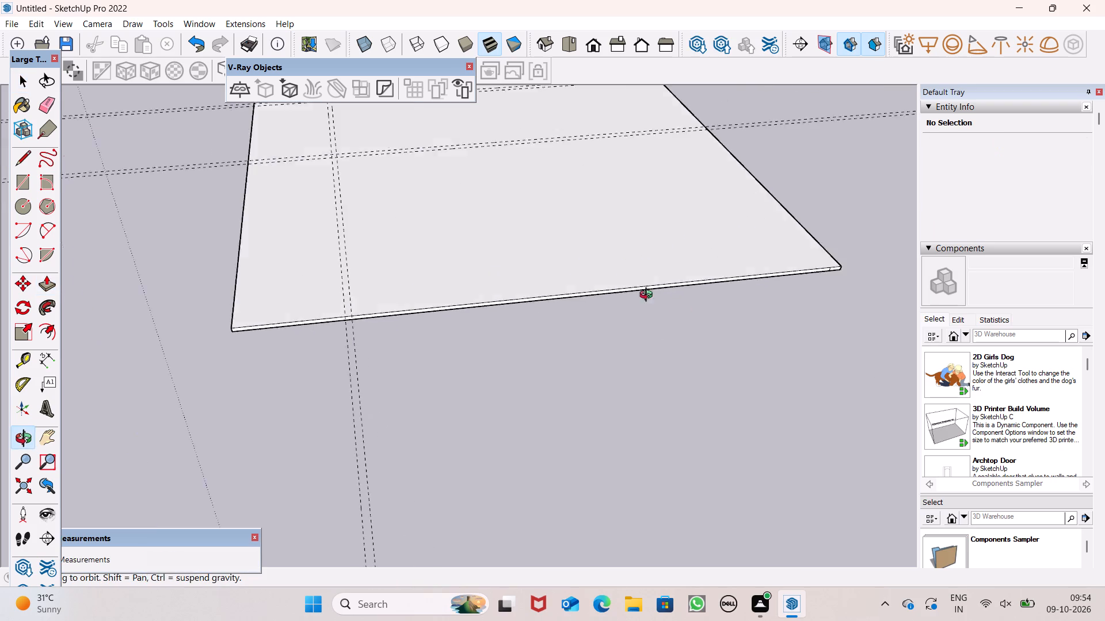
middle_click_drag(649, 296, 516, 264)
left_click_drag(56, 91, 55, 102)
double_click(54, 105)
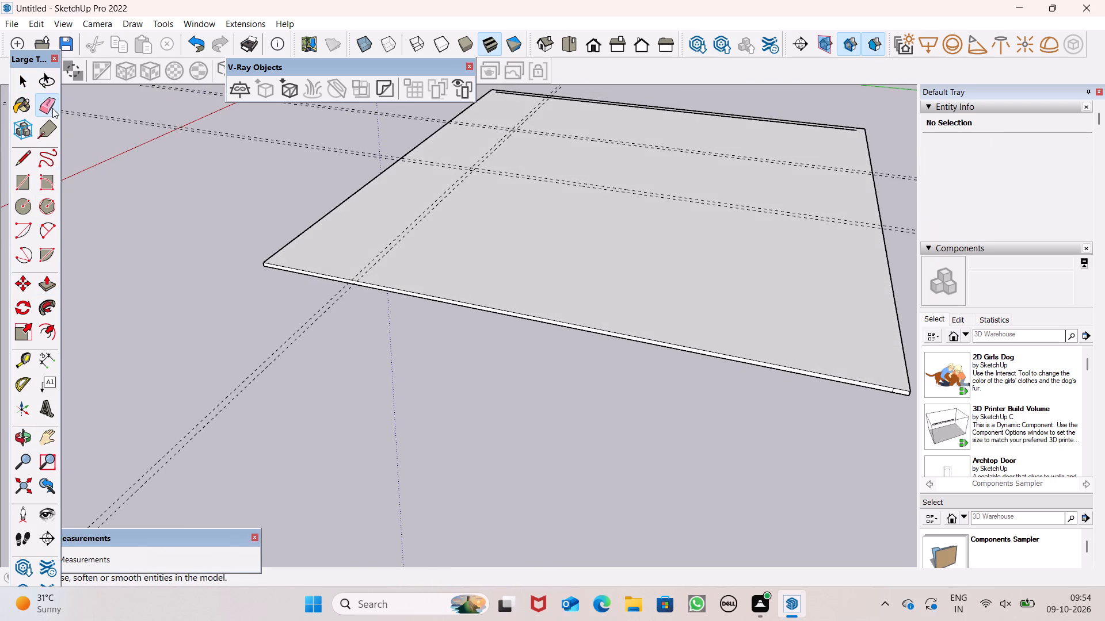
scroll(254, 220, "down", 3)
scroll(723, 373, "up", 3)
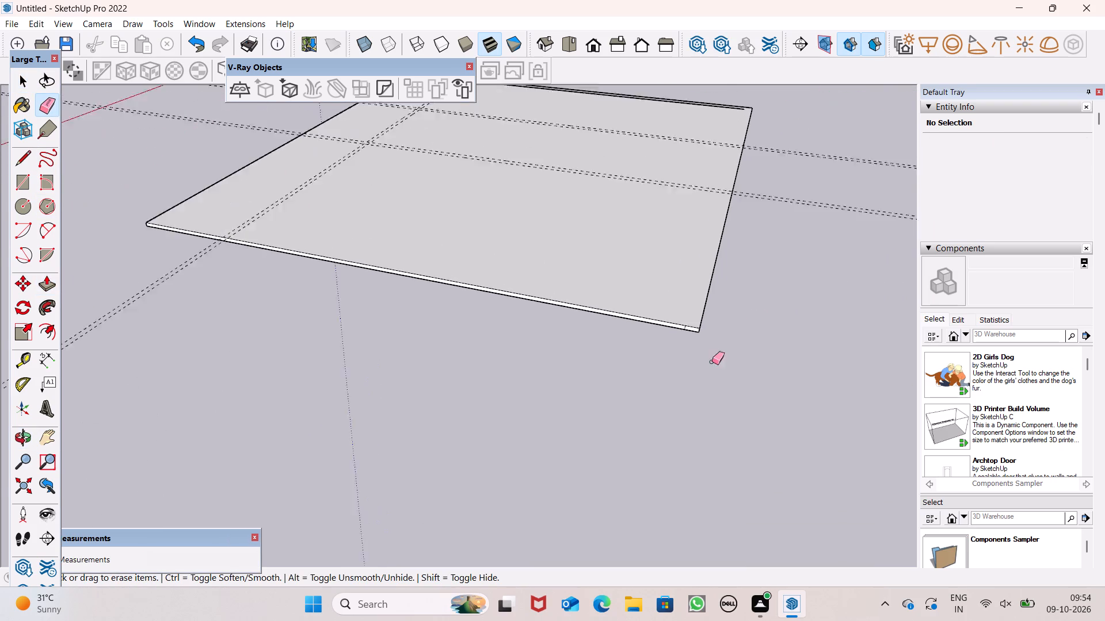
scroll(712, 362, "up", 5)
scroll(669, 313, "up", 4)
scroll(660, 309, "down", 1)
scroll(660, 309, "up", 3)
left_click_drag(684, 316, 679, 316)
Push the whole 50' side face inward by about 5' 4" to shorten the slab.
scroll(478, 225, "down", 4)
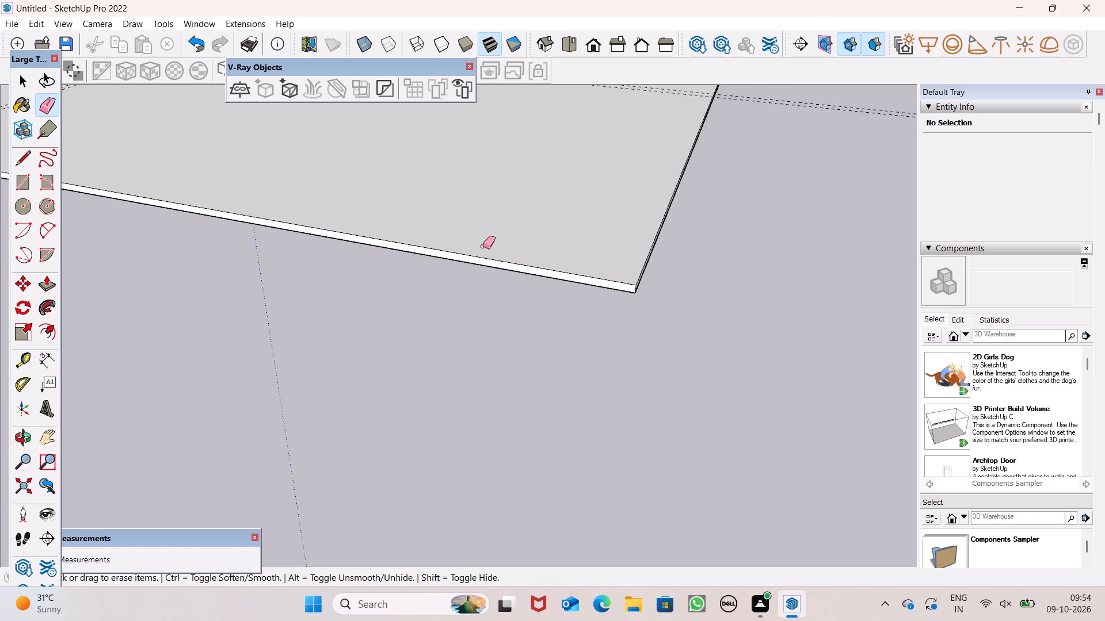
scroll(483, 246, "down", 12)
scroll(515, 318, "up", 1)
middle_click_drag(539, 328, 699, 417)
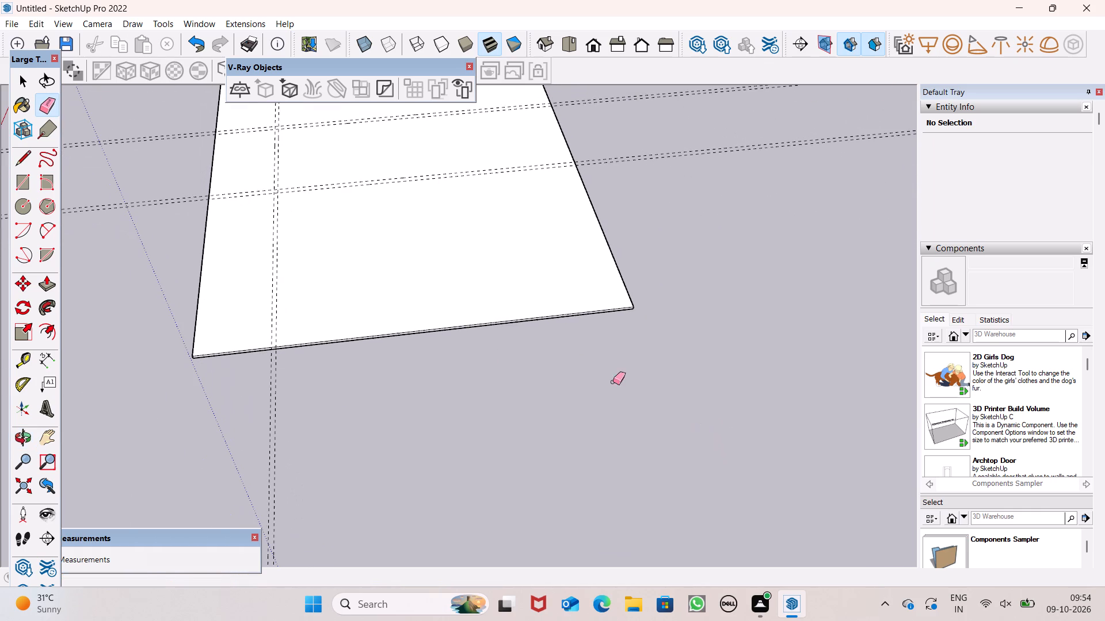
left_click(52, 283)
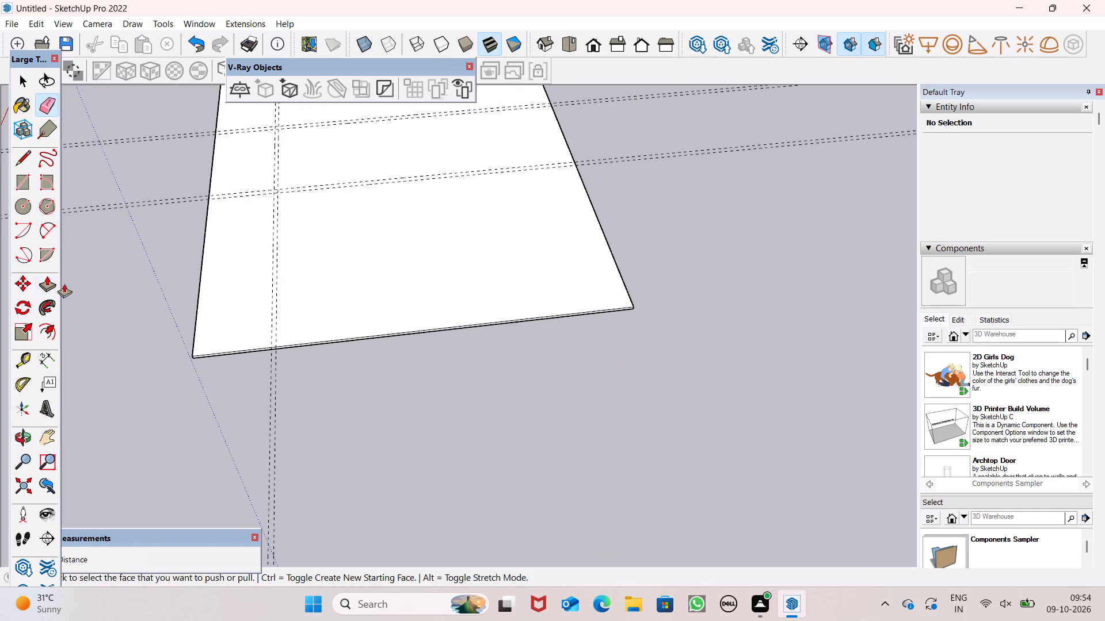
scroll(337, 308, "up", 7)
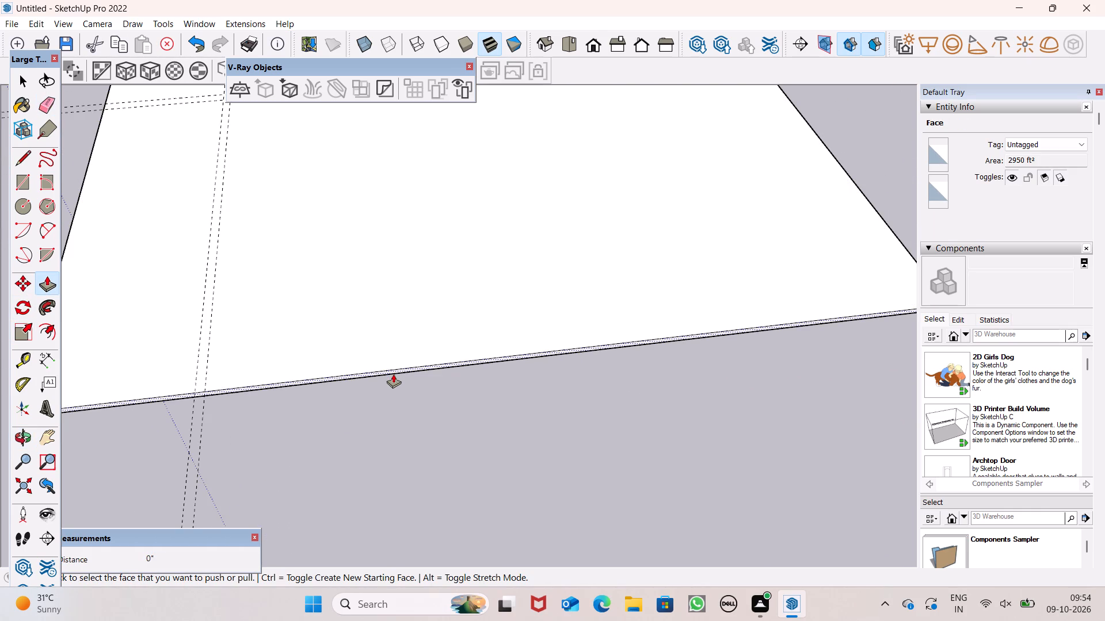
left_click_drag(395, 373, 382, 300)
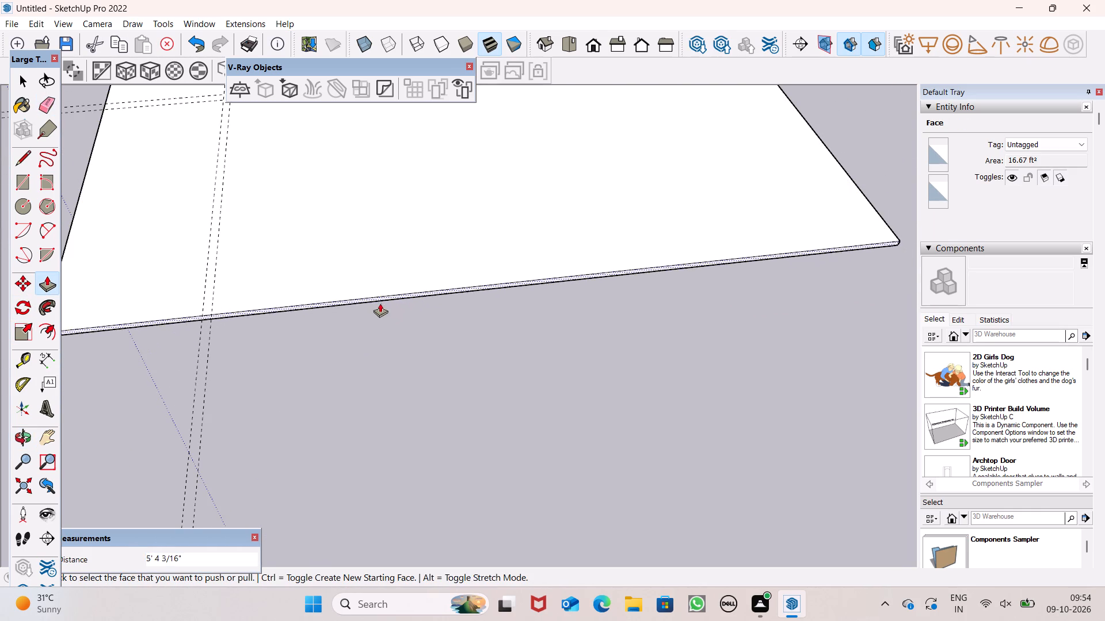
scroll(371, 328, "down", 8)
middle_click_drag(408, 395, 821, 374)
scroll(529, 341, "down", 2)
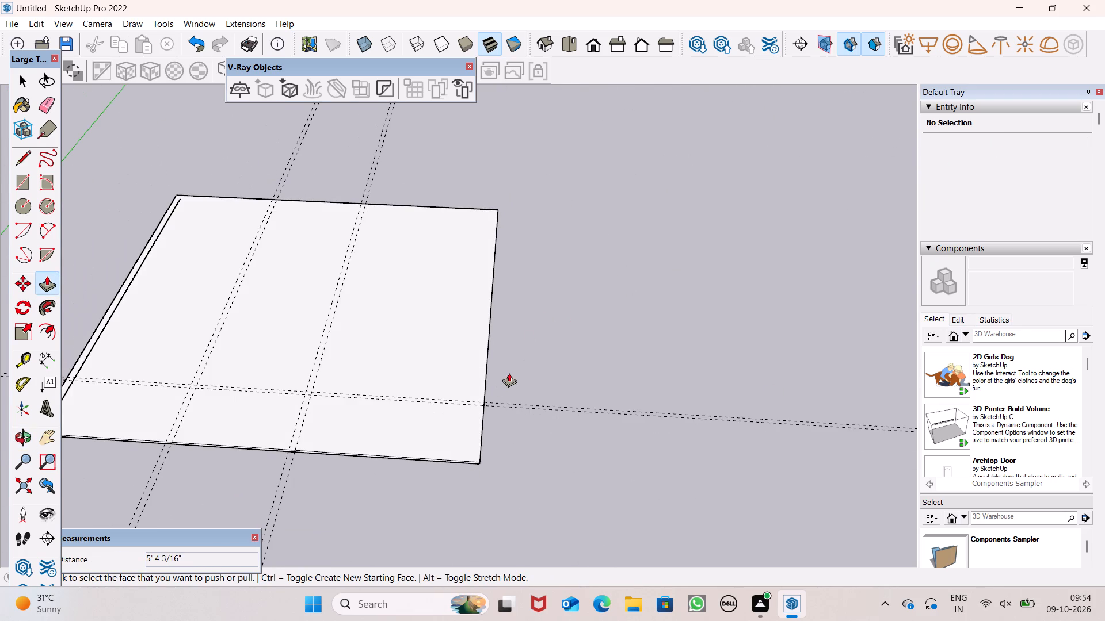
key("v")
key("v")
key("space")
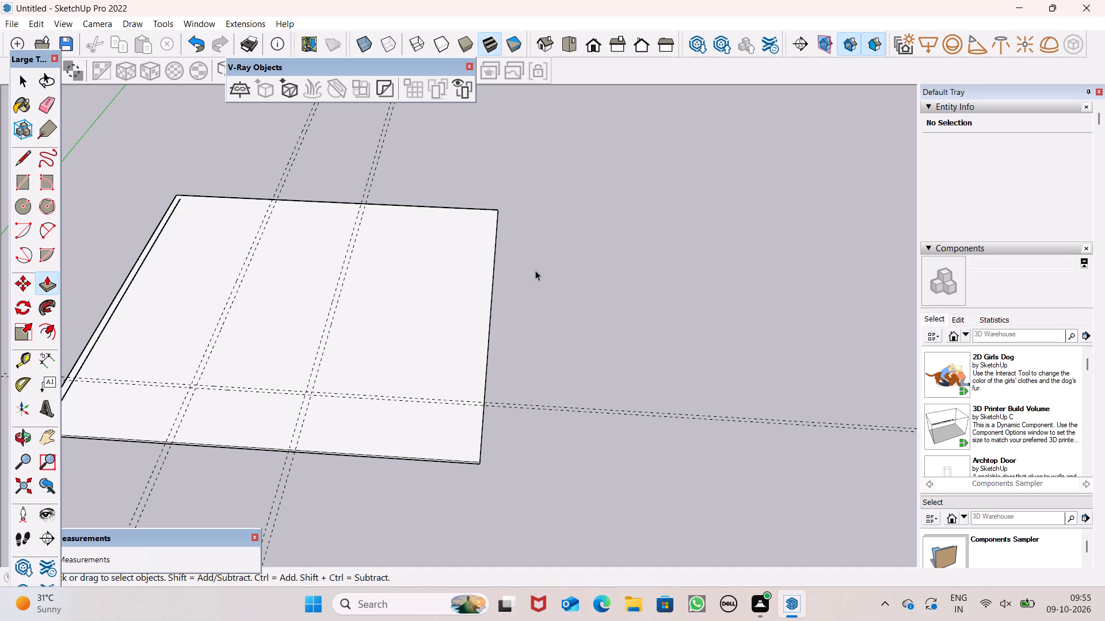
Place a guide parallel to the second long guide pair, about 9' 10" beyond it toward the slab's shortened side.
scroll(534, 271, "down", 4)
middle_click_drag(516, 351, 537, 395)
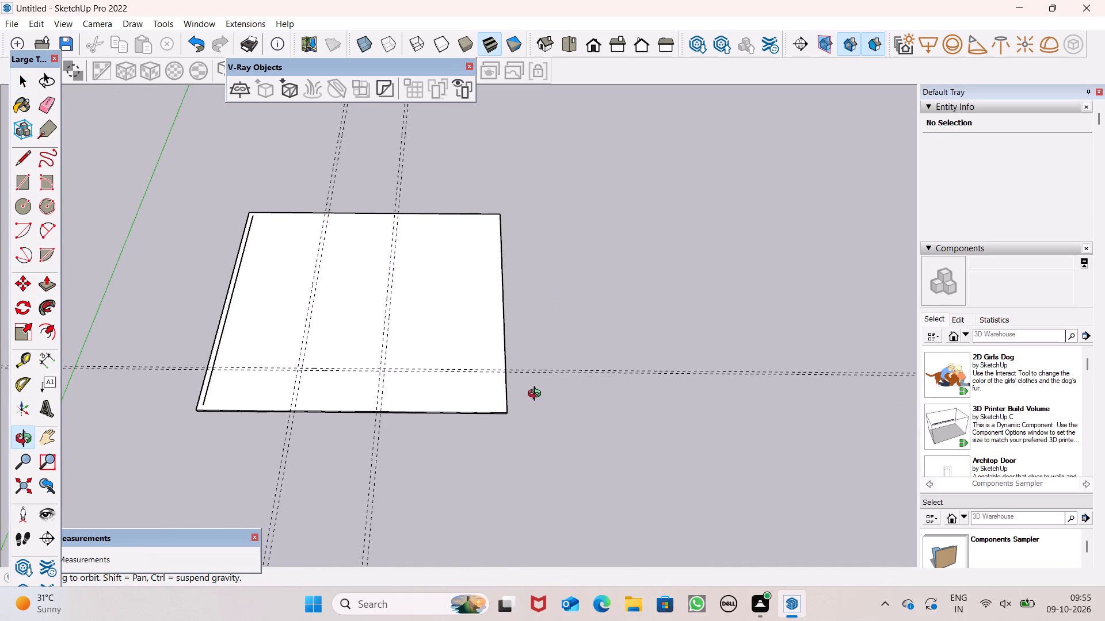
middle_click_drag(537, 395, 527, 401)
scroll(434, 332, "up", 1)
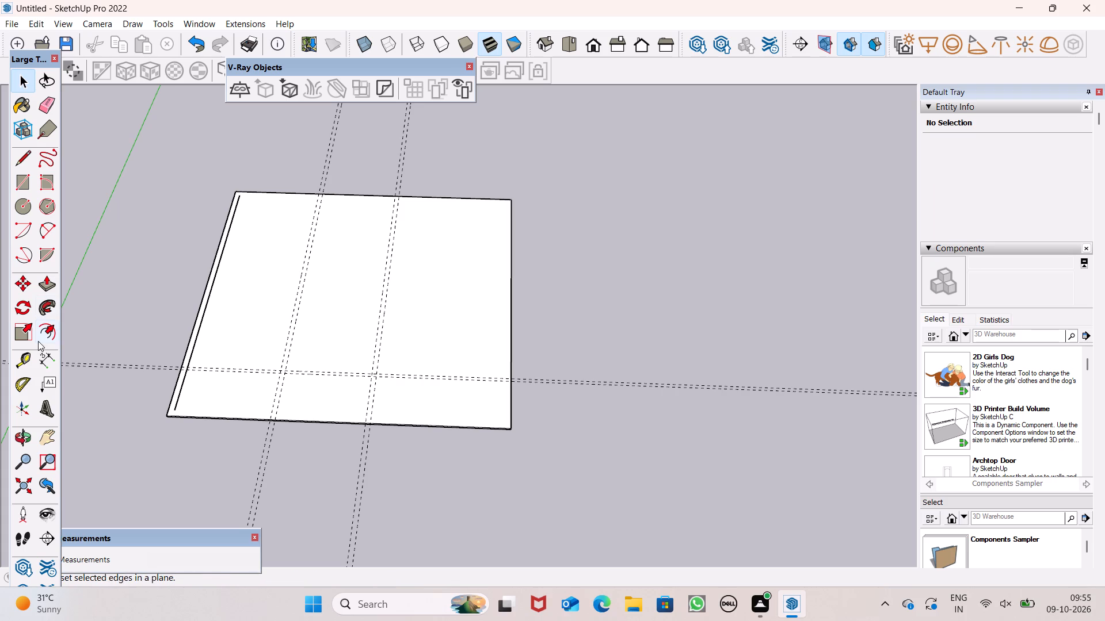
left_click(24, 356)
middle_click_drag(454, 336, 416, 364)
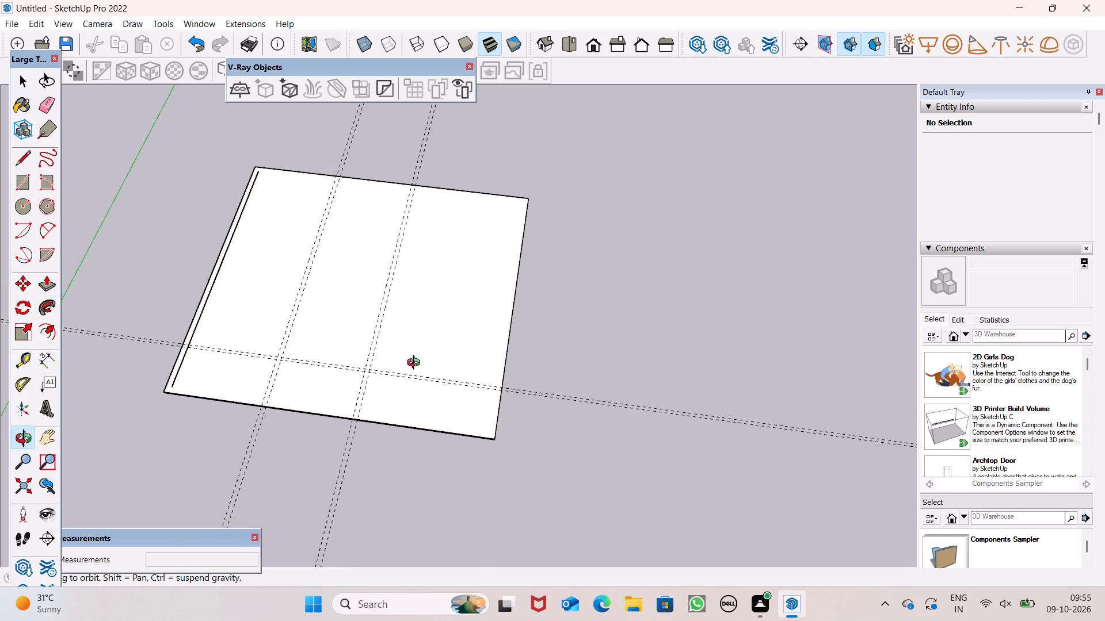
middle_click_drag(416, 364, 397, 365)
scroll(401, 333, "up", 6)
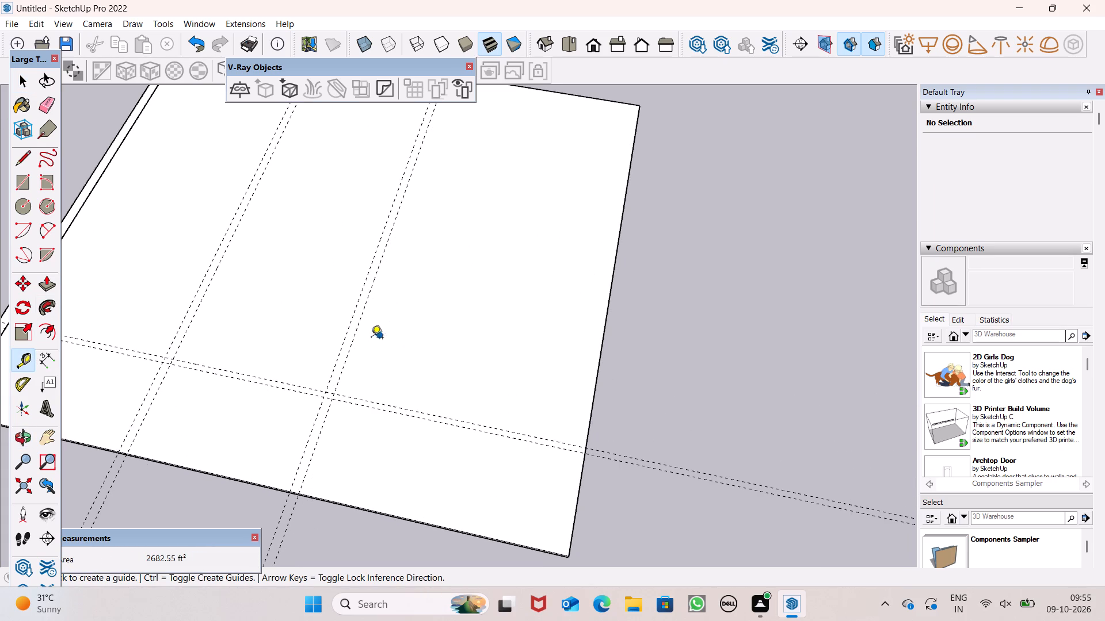
left_click(360, 331)
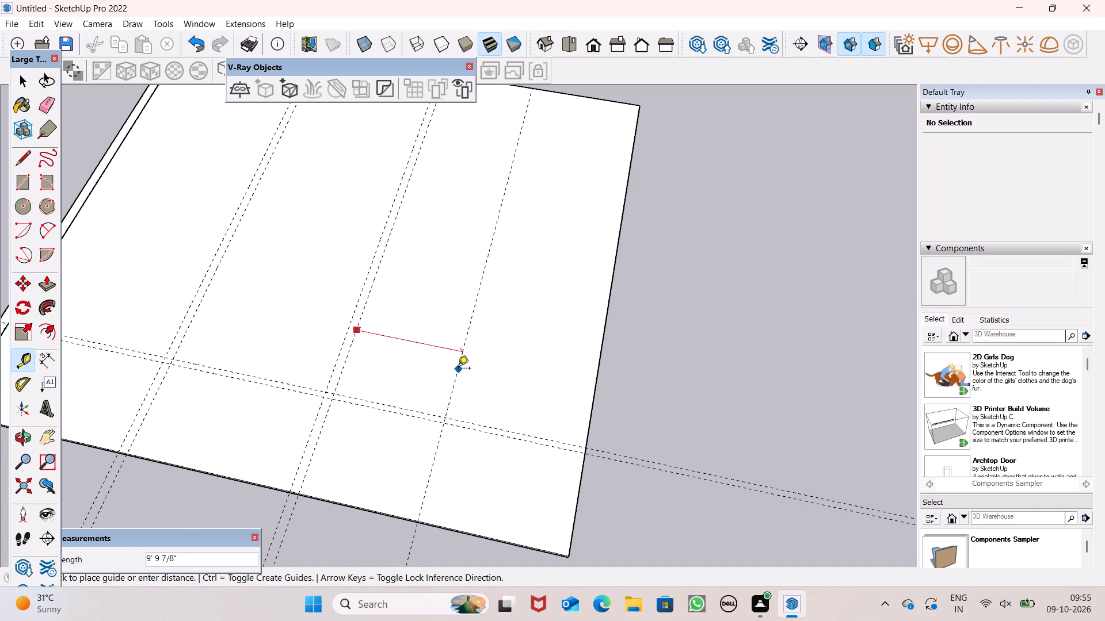
left_click(459, 368)
Add a parallel guide offset 9" from the new guide, forming a third long guide pair.
left_click(456, 366)
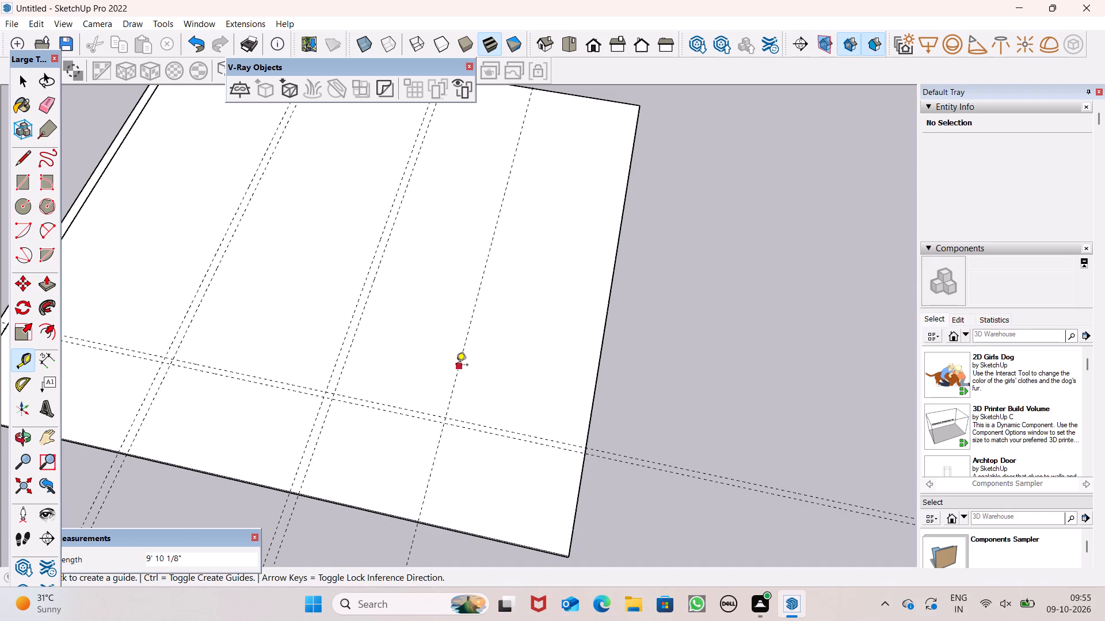
key("9")
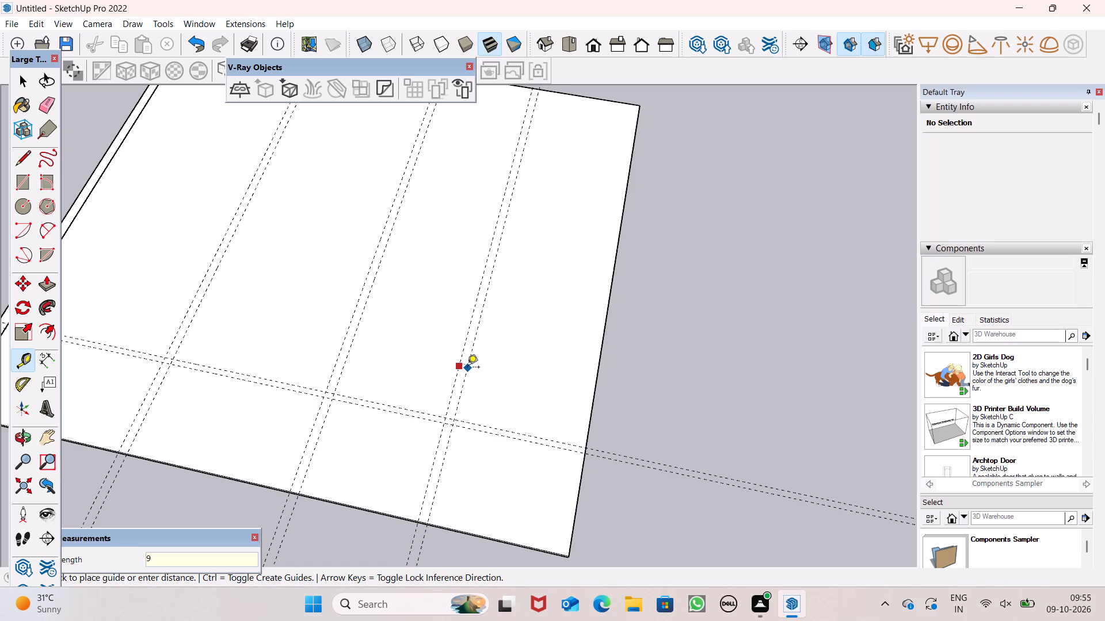
key("shift+quotedbl")
key("Return")
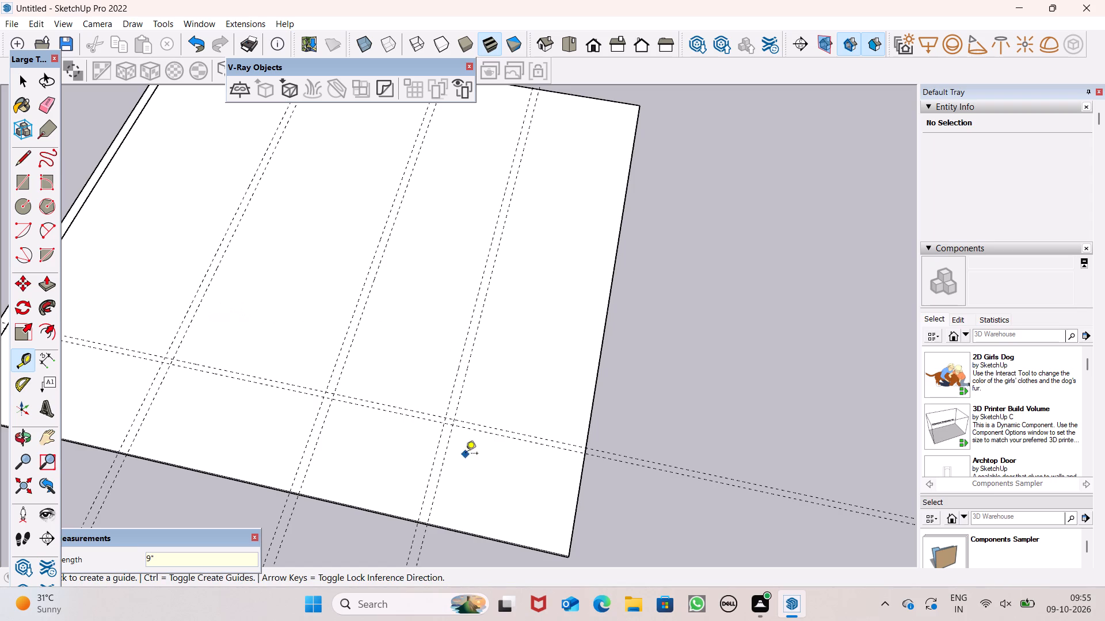
Draw a 9" by about 41' 5" rectangle within the first long guide pair, from the slab's far edge to the crossing guides.
scroll(551, 482, "down", 1)
scroll(506, 468, "down", 2)
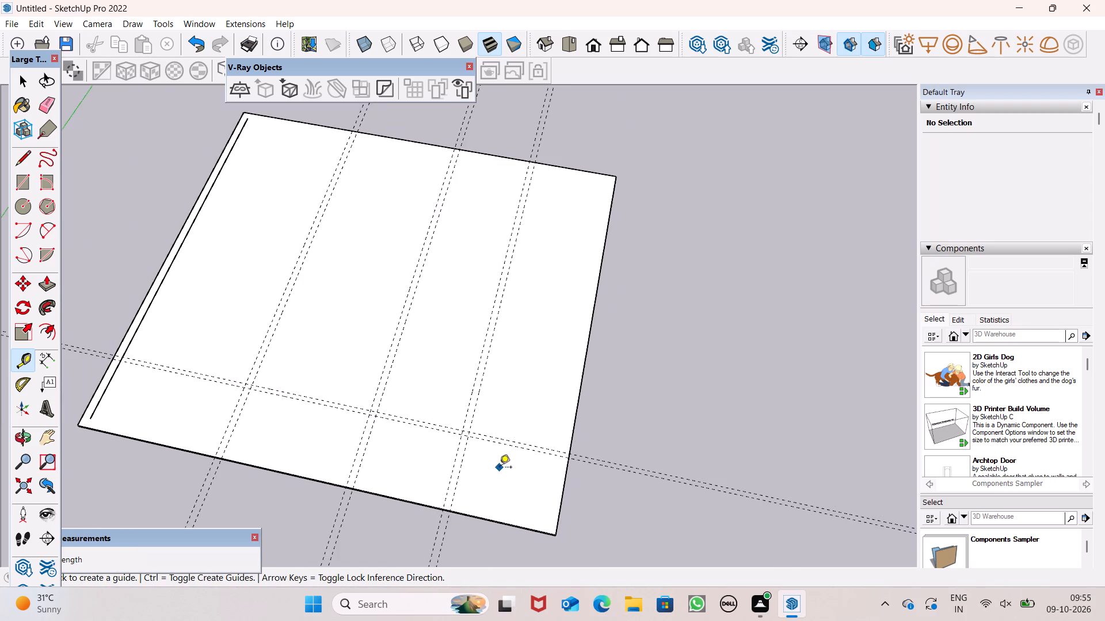
scroll(500, 468, "down", 1)
middle_click_drag(617, 486, 475, 453)
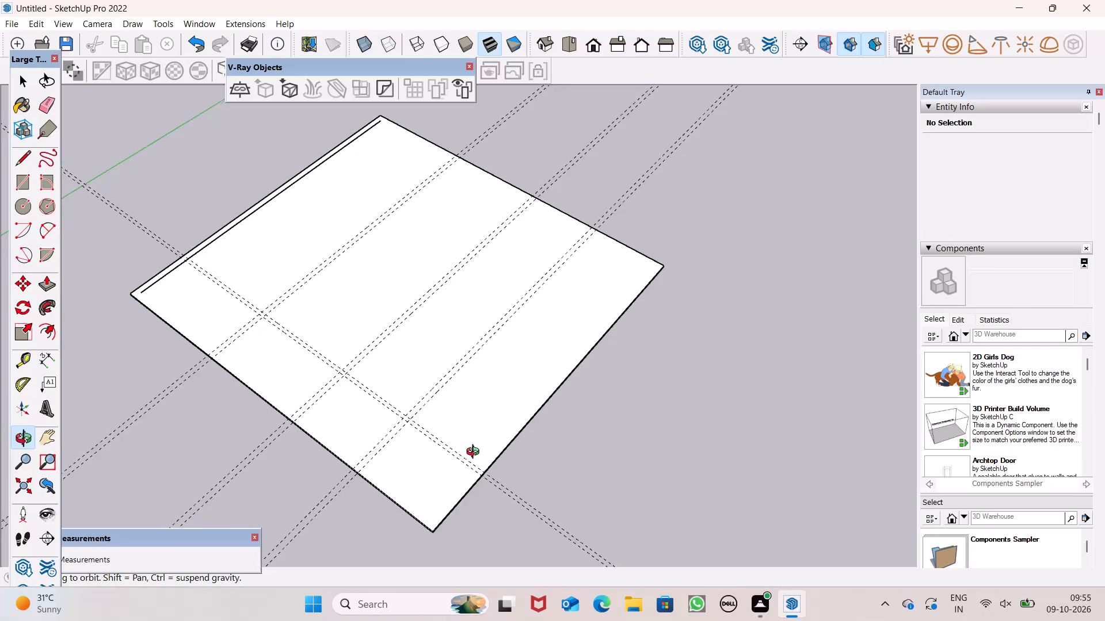
middle_click_drag(475, 453, 477, 478)
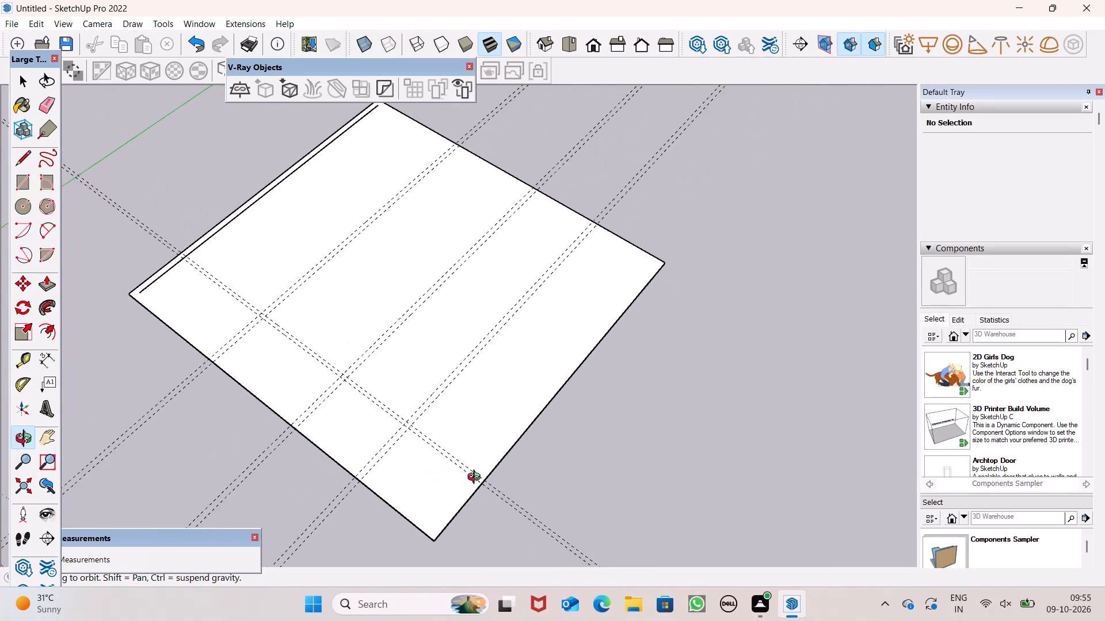
middle_click_drag(477, 478, 466, 442)
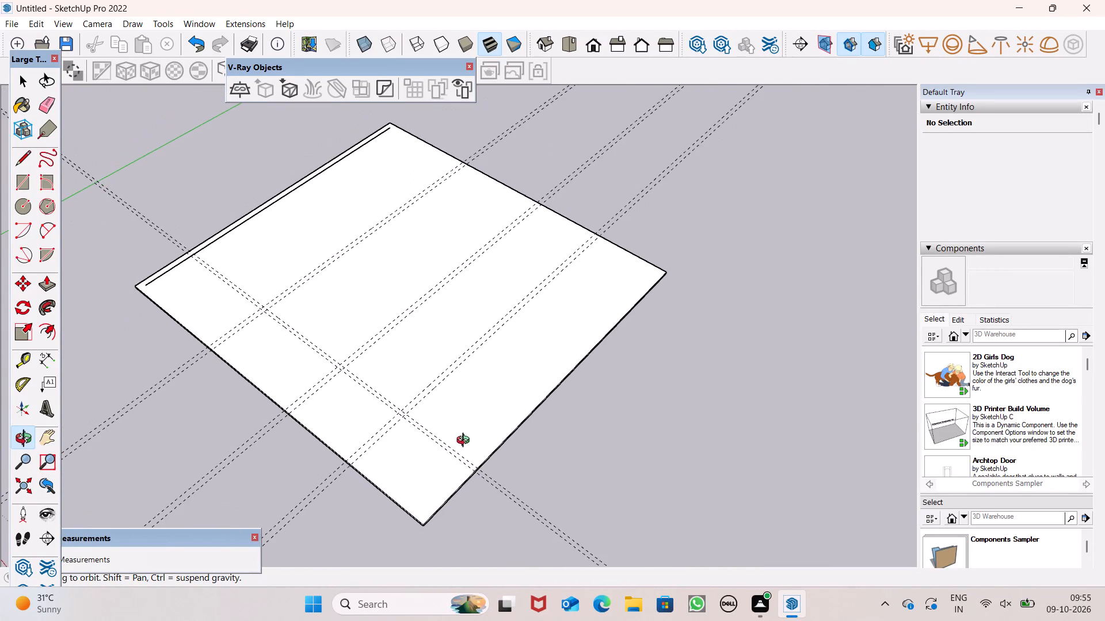
middle_click_drag(466, 442, 524, 426)
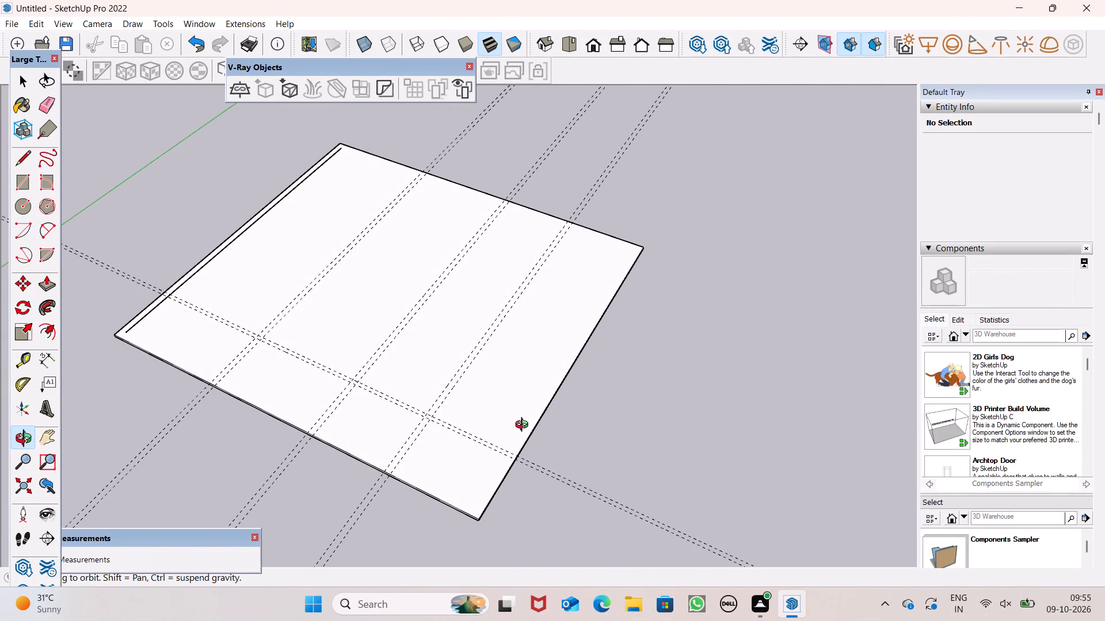
middle_click_drag(524, 426, 525, 426)
key("space")
middle_click_drag(528, 435, 572, 424)
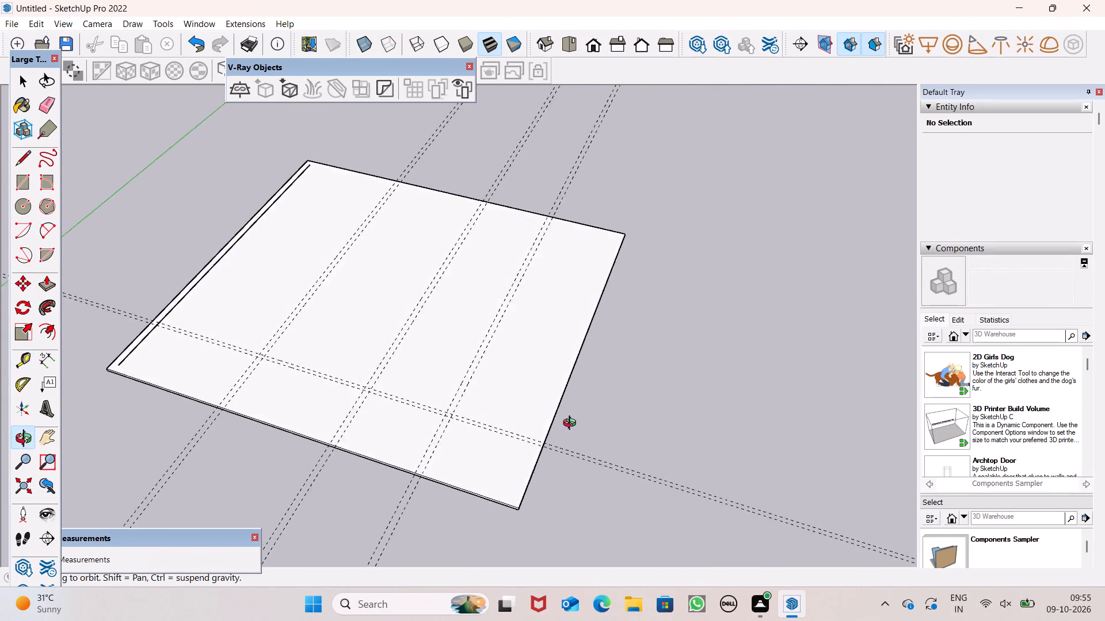
middle_click_drag(572, 424, 699, 463)
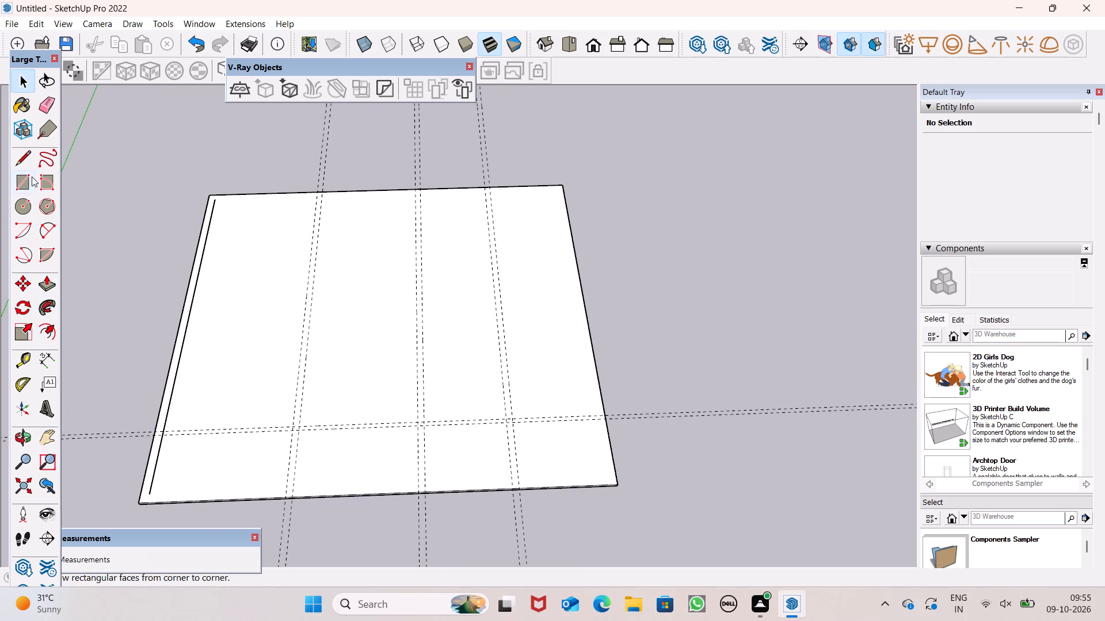
left_click(17, 184)
scroll(317, 358, "up", 1)
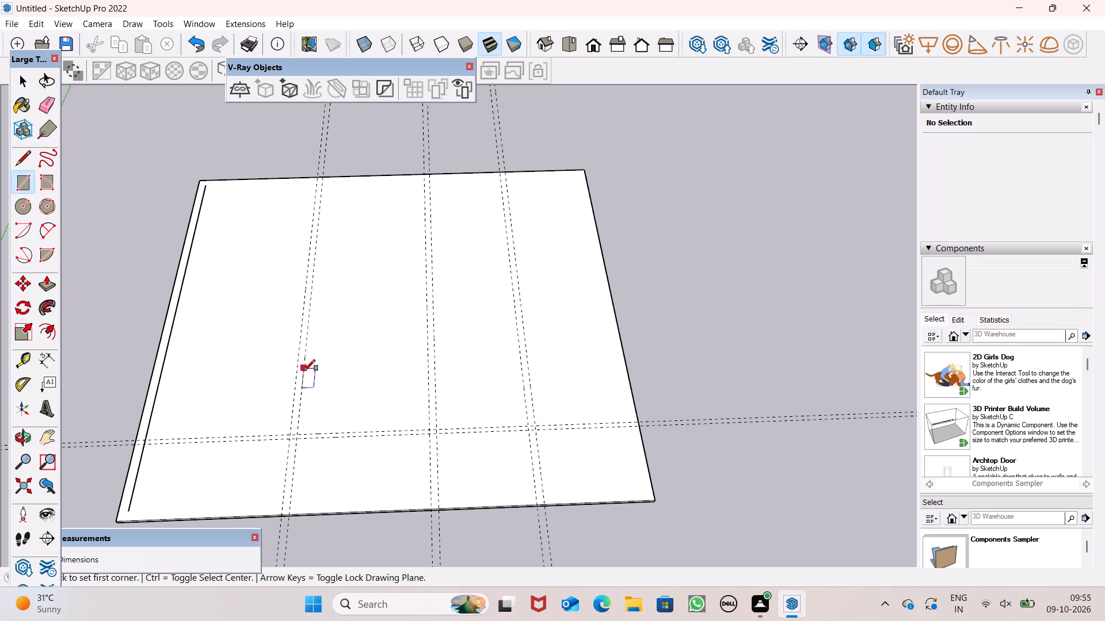
left_click(318, 178)
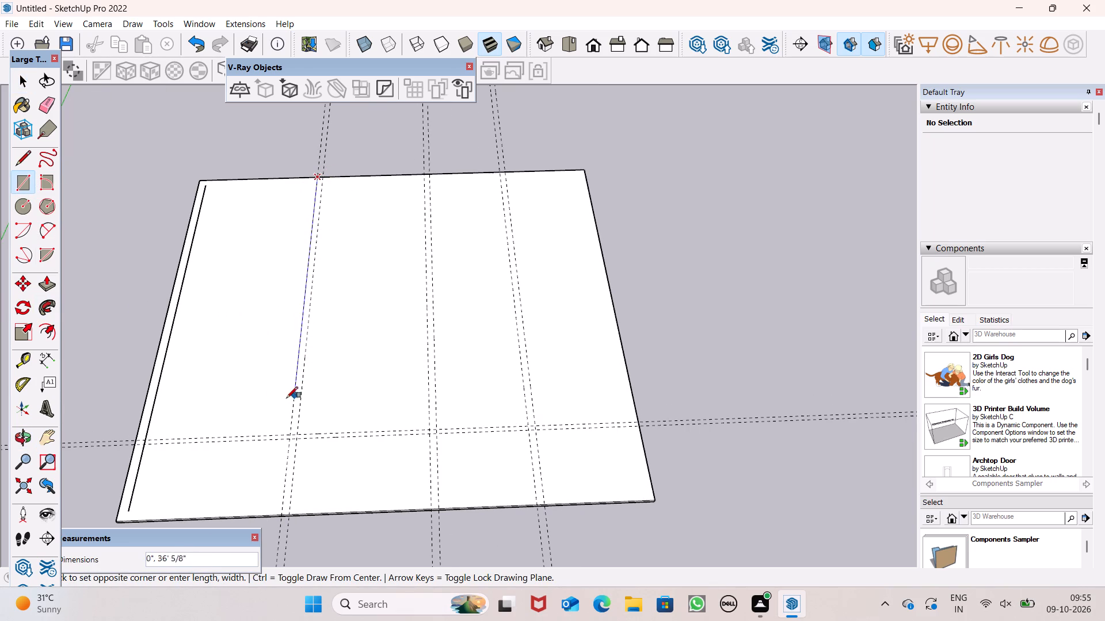
left_click(298, 438)
Draw matching 9" by about 41' 5" rectangles within the second and third long guide pairs, ending at the crossing guides.
left_click_drag(423, 175, 433, 177)
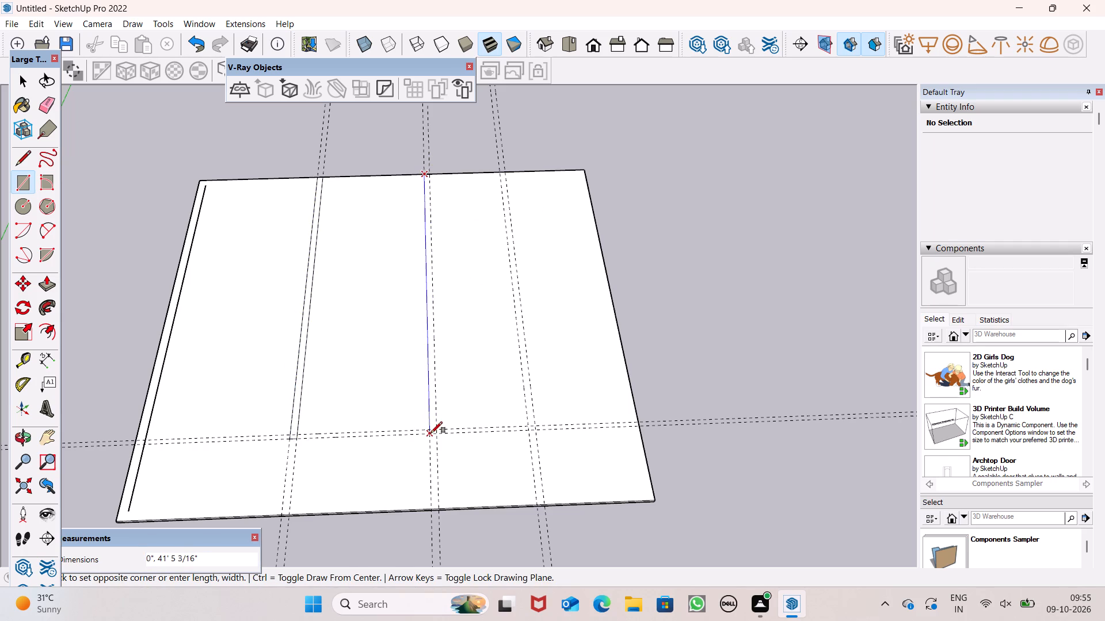
left_click(436, 431)
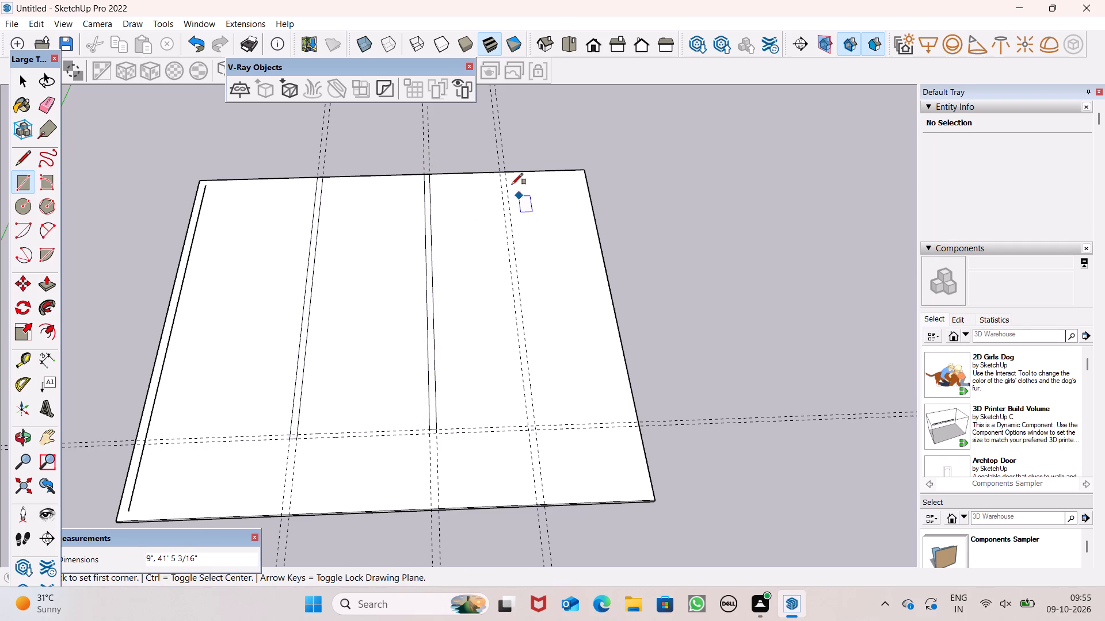
left_click_drag(499, 172, 511, 185)
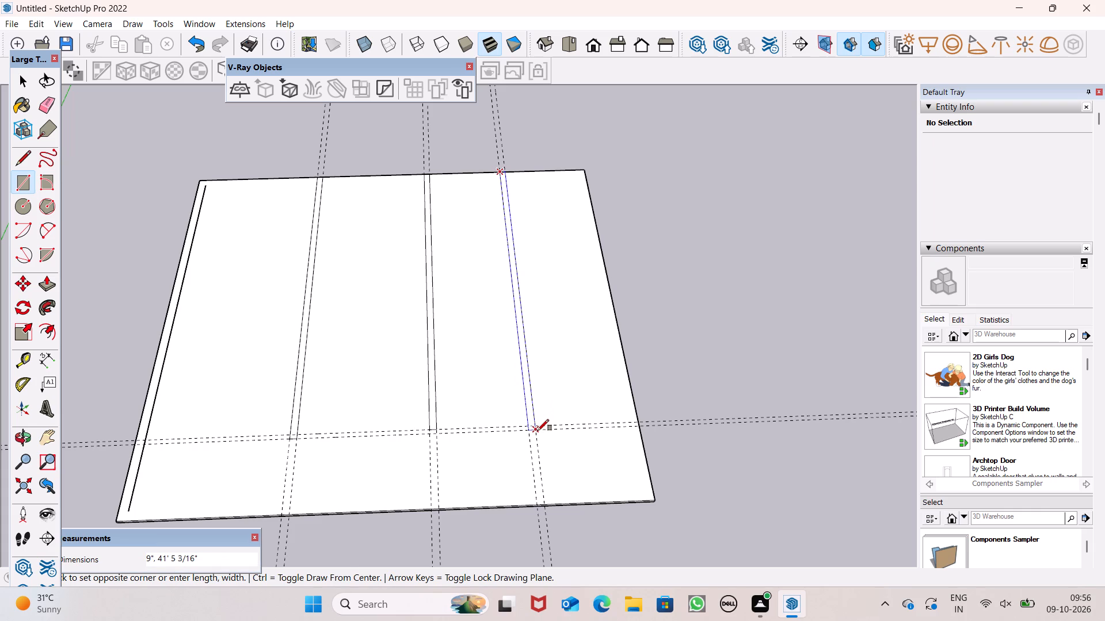
left_click(538, 431)
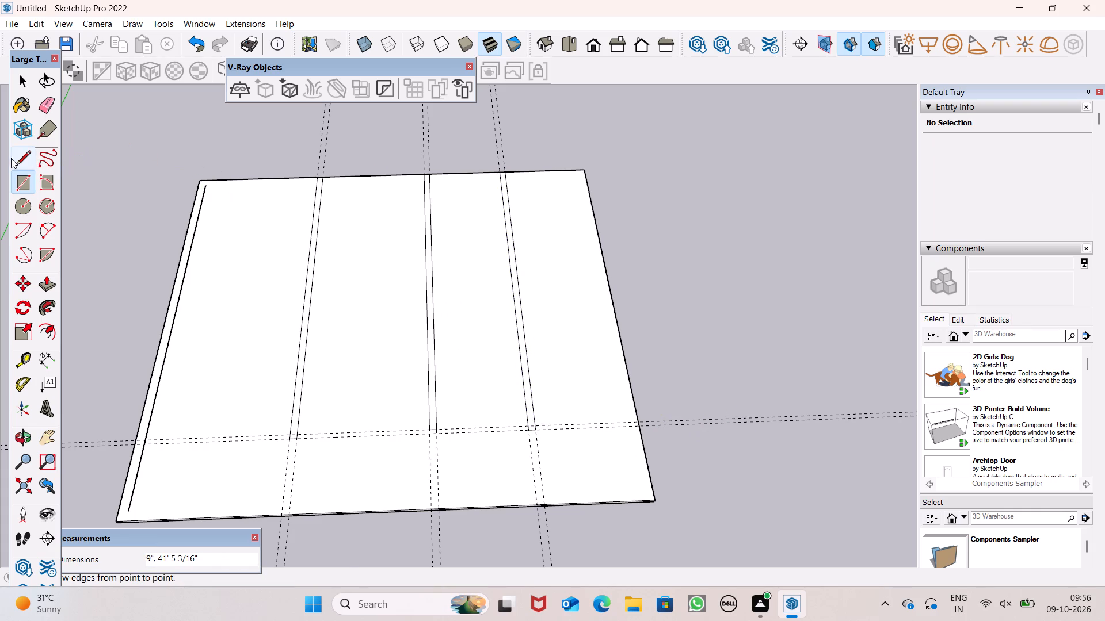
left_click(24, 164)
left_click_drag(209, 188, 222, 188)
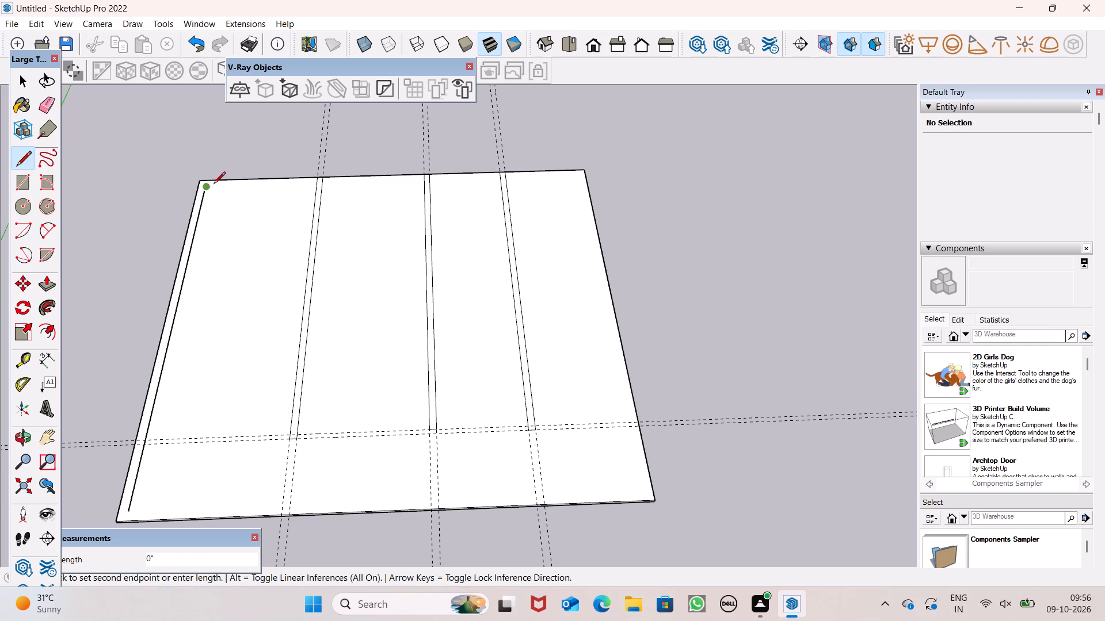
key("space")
Erase the leftover inner border line running alongside the slab edge nearest the first wall strip.
left_click(41, 111)
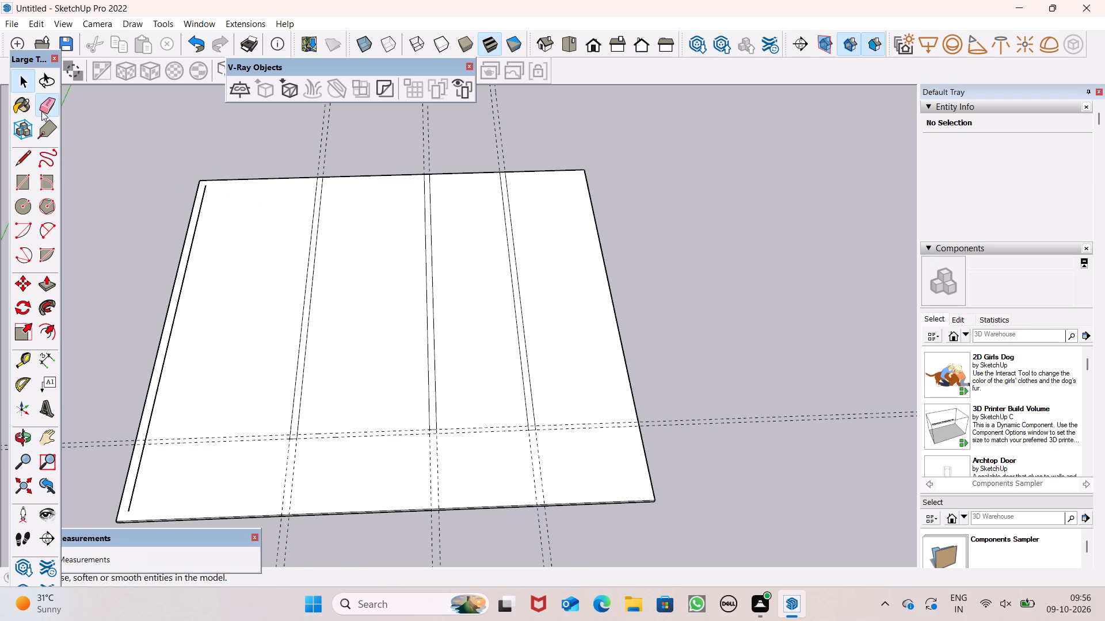
left_click_drag(200, 287, 177, 294)
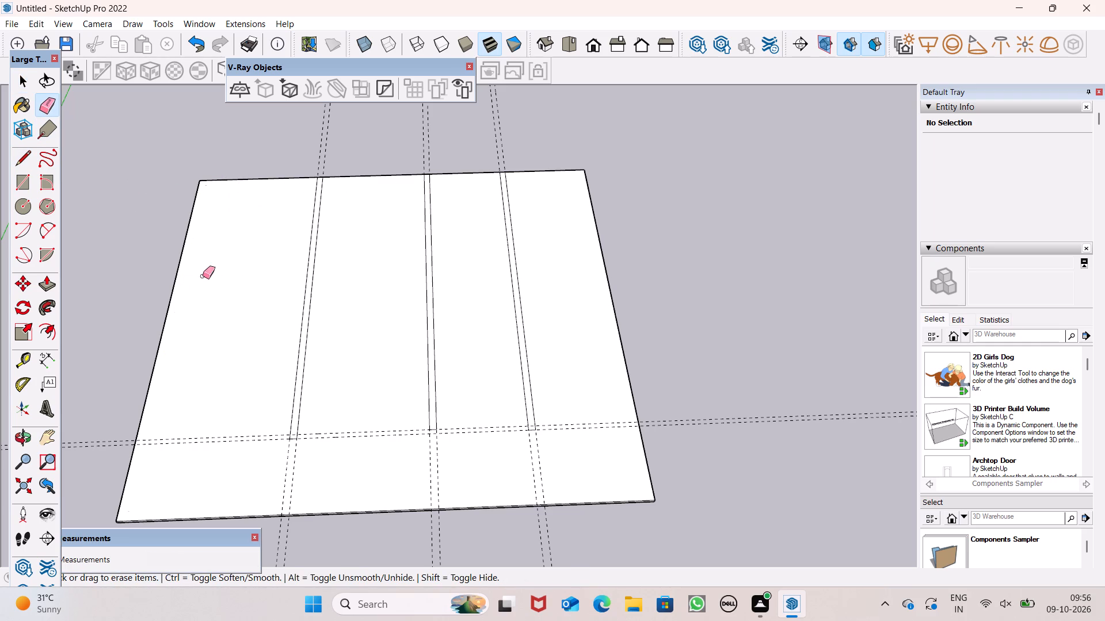
key("space")
Offset the outline of the slab's top face inward by 9".
left_click(54, 333)
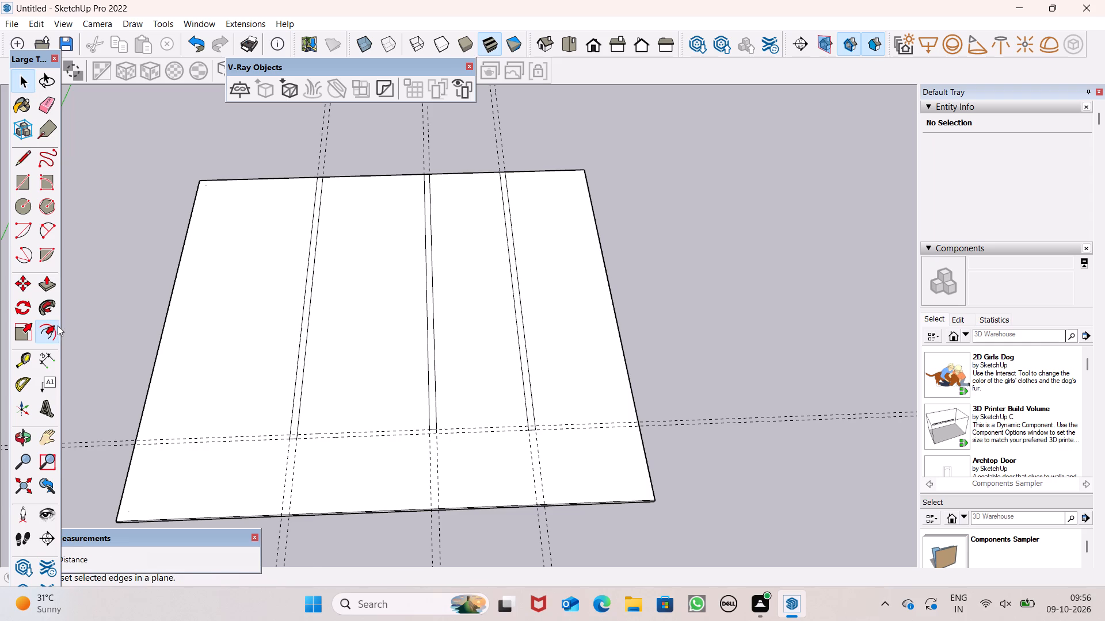
left_click_drag(237, 197, 234, 202)
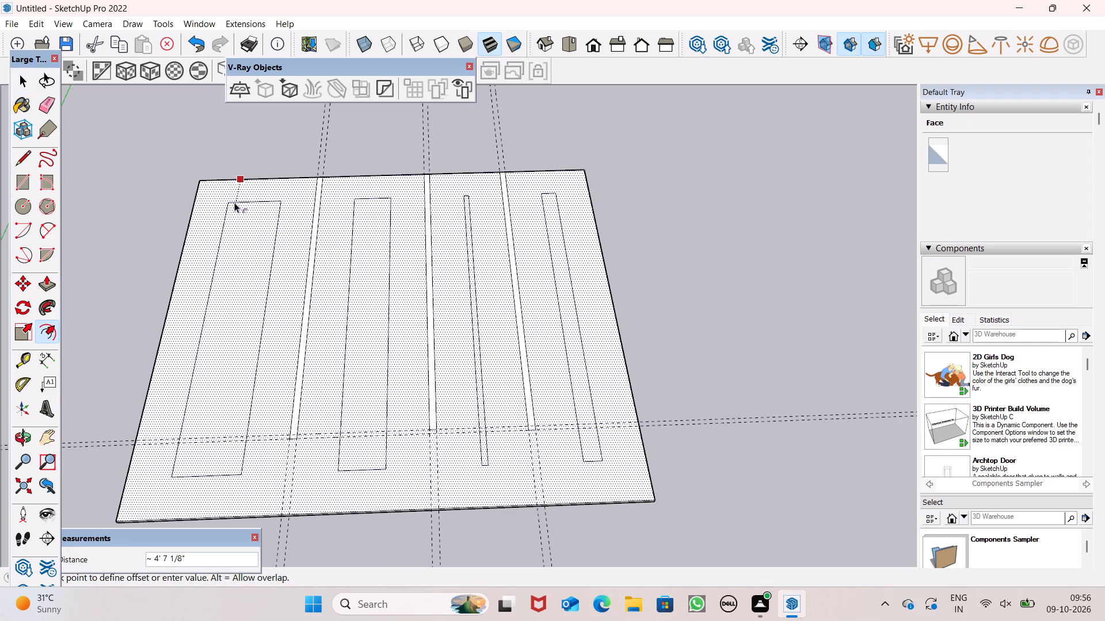
left_click_drag(234, 202, 234, 200)
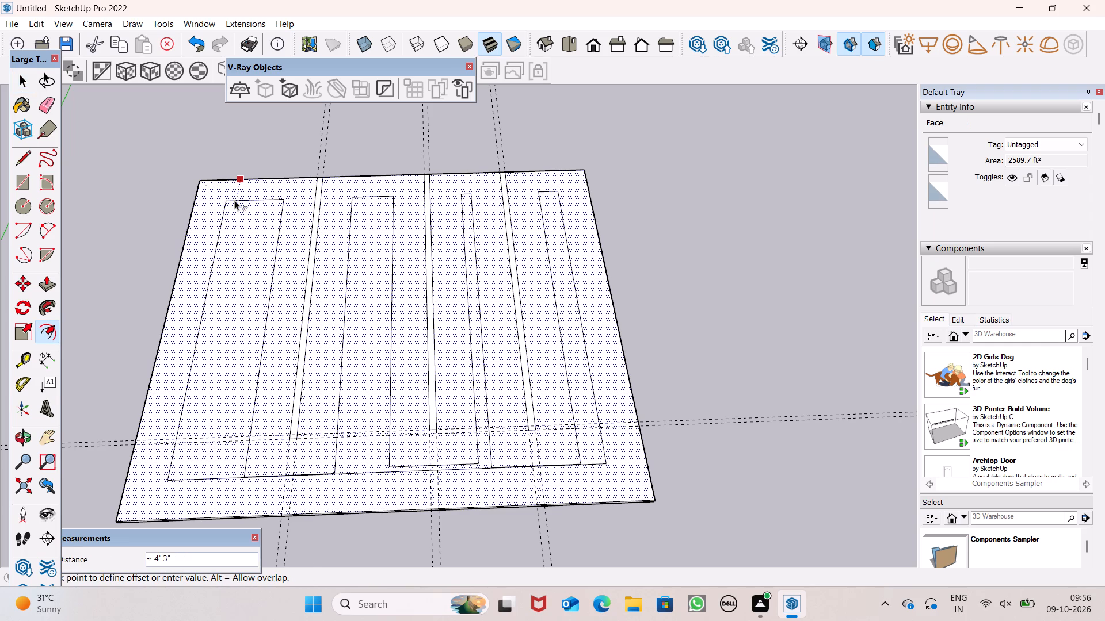
left_click_drag(234, 200, 226, 181)
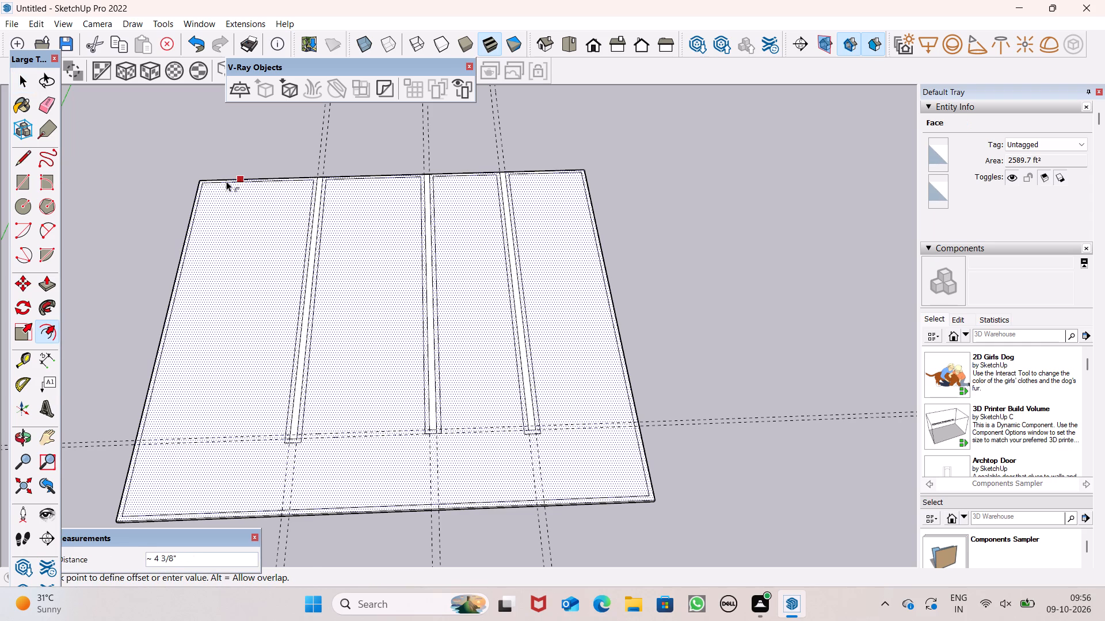
left_click_drag(226, 181, 227, 186)
type("9\"")
key("Return")
key("space")
key("space")
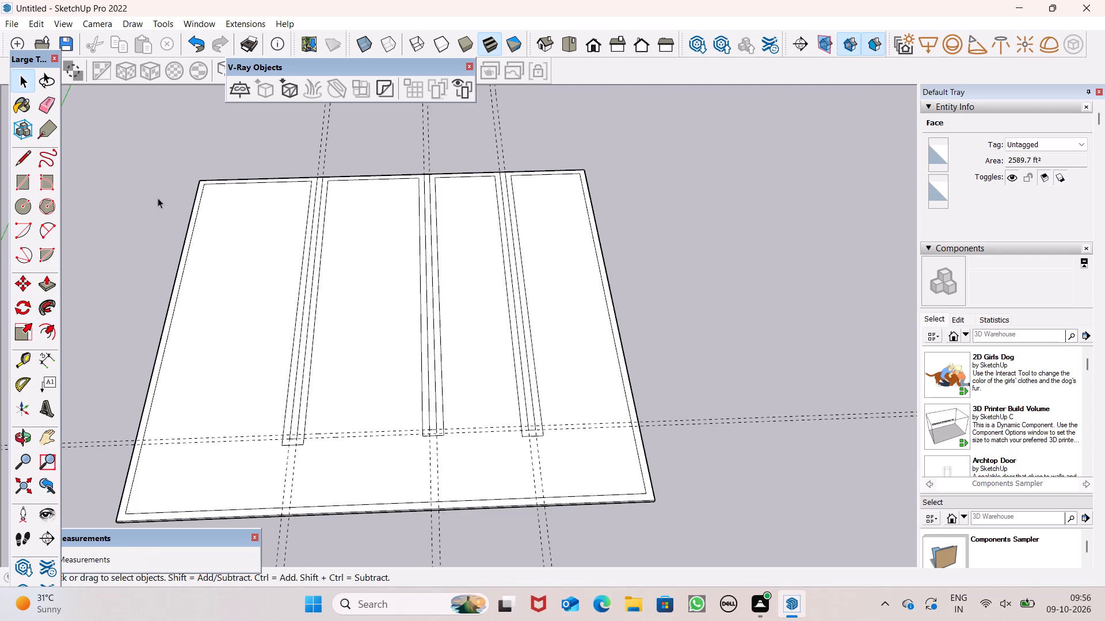
Erase the extra offset lines along the sides and ends of the three wall strips, keeping the strips themselves.
left_click(44, 110)
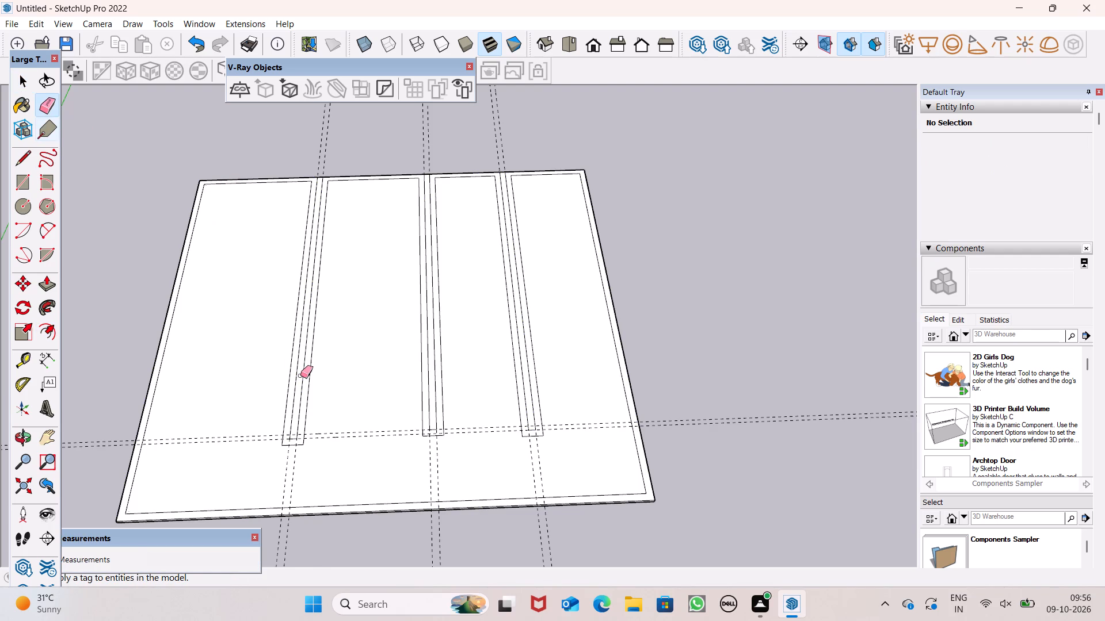
left_click_drag(306, 382, 314, 380)
left_click(291, 373)
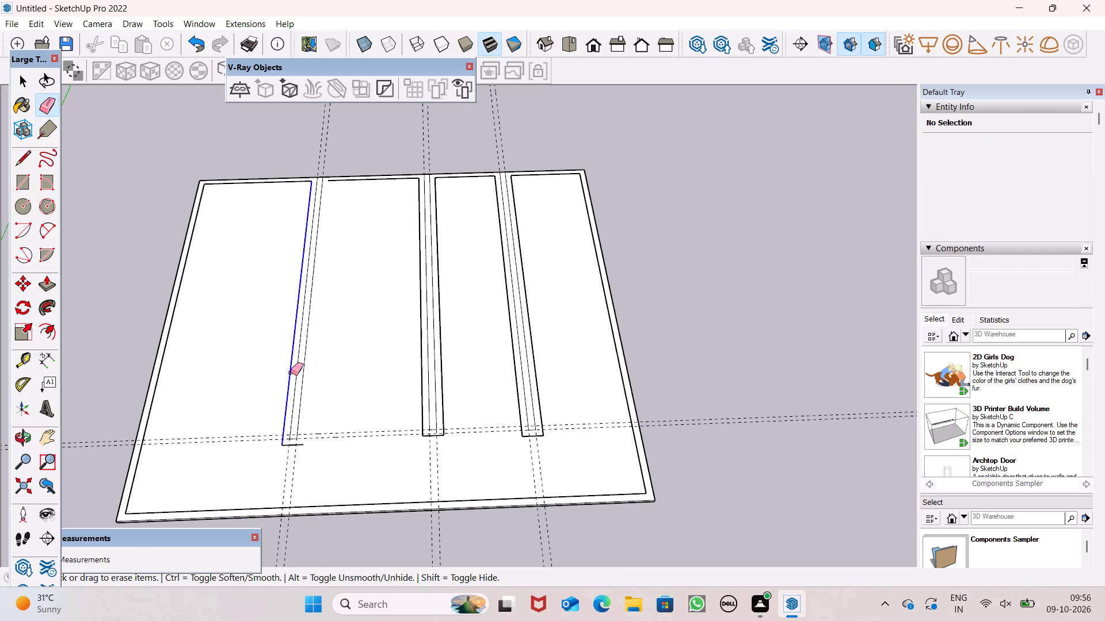
left_click(300, 444)
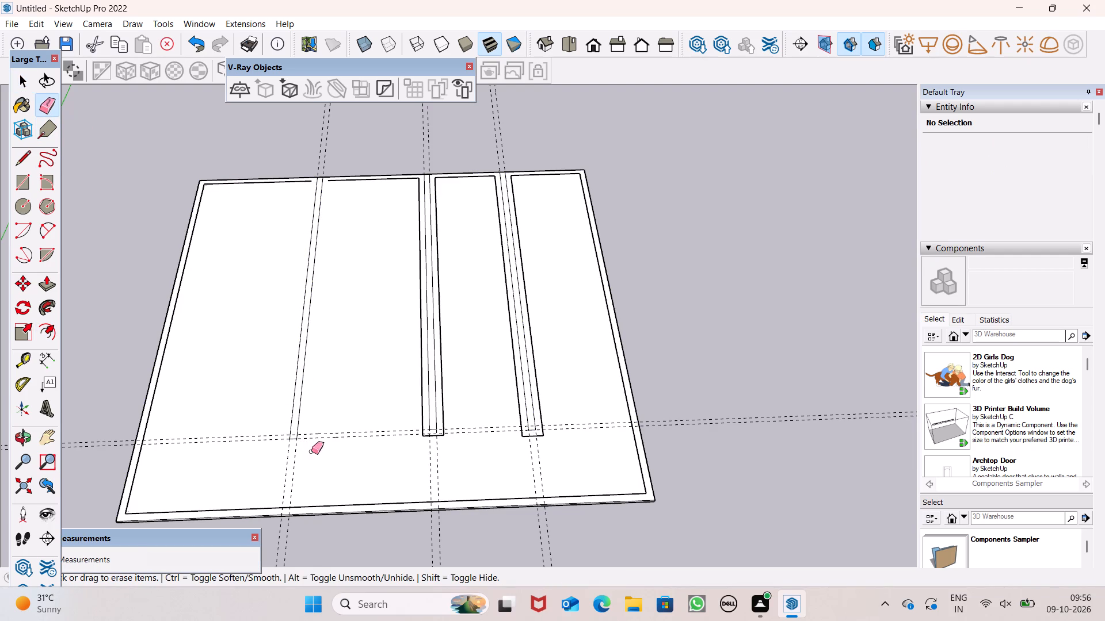
left_click(443, 434)
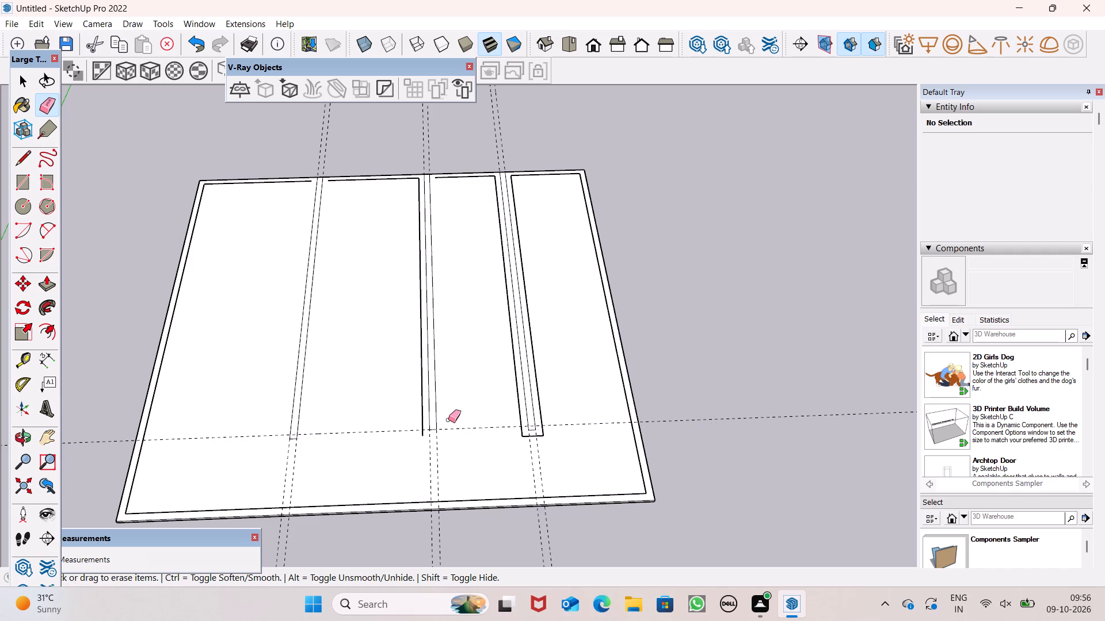
left_click(424, 411)
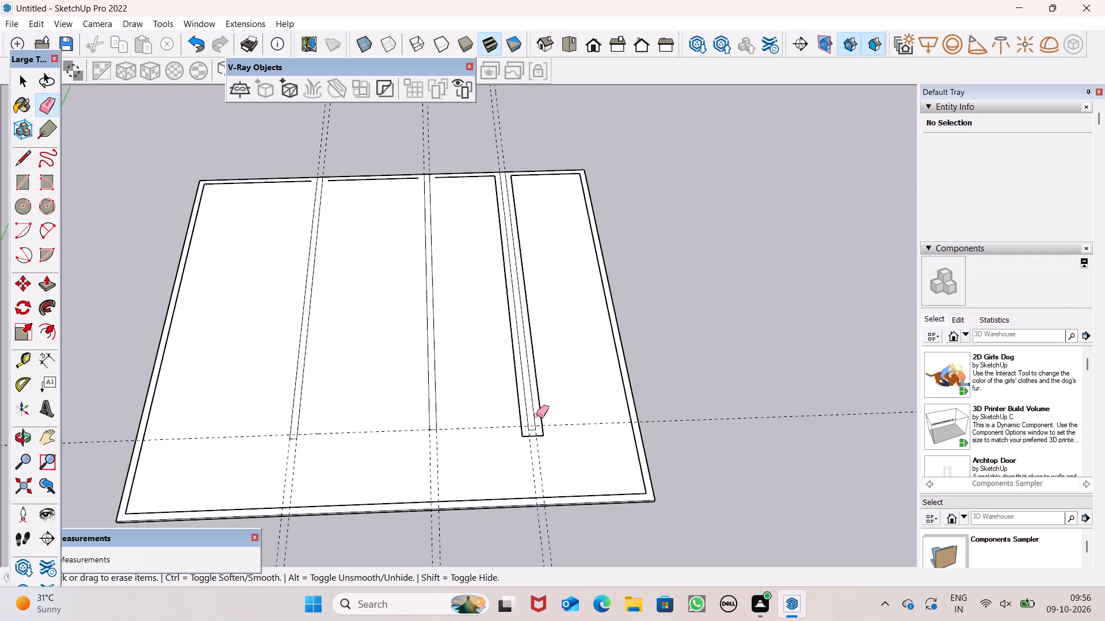
left_click(542, 417)
left_click(524, 435)
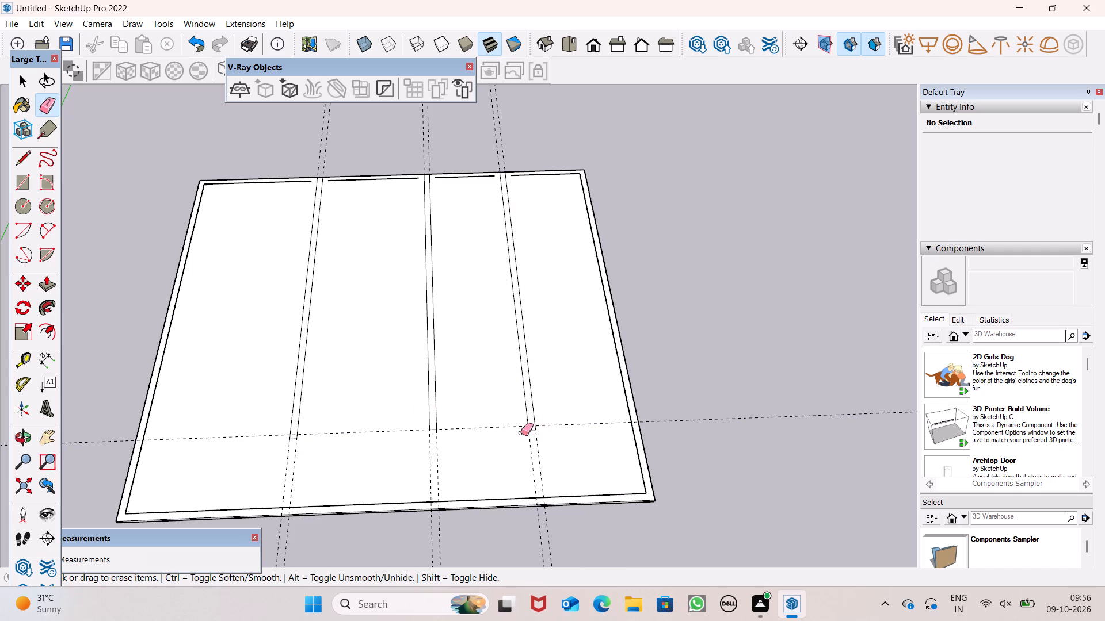
Draw a line bridging the gap in the inner border line across the end of the first wall strip.
left_click(28, 155)
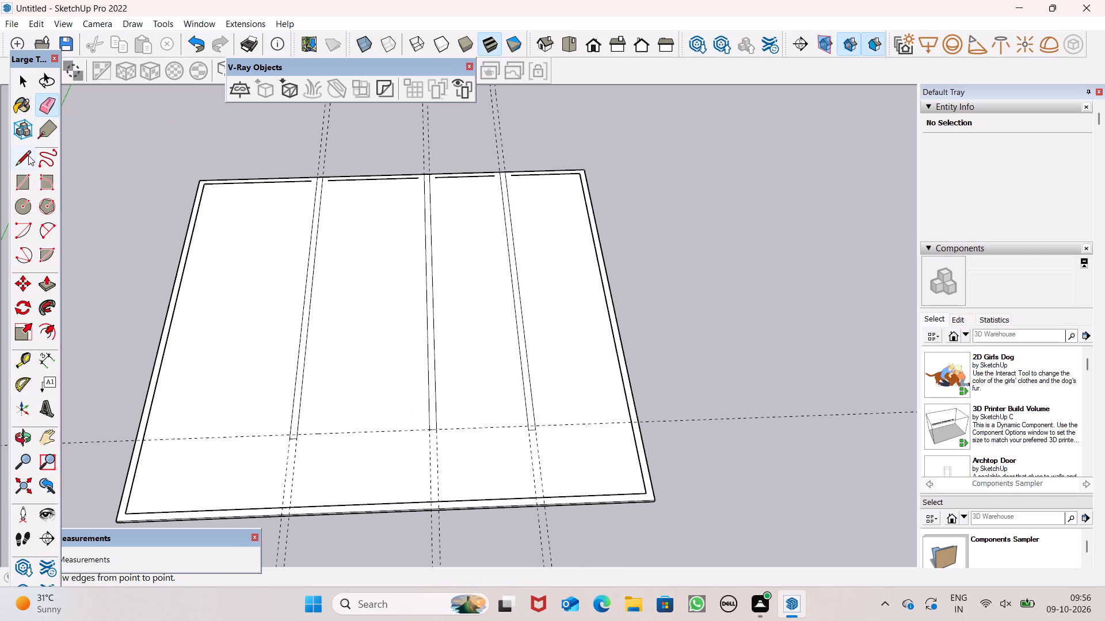
scroll(256, 239, "down", 2)
scroll(315, 165, "up", 8)
middle_click_drag(288, 223, 298, 384)
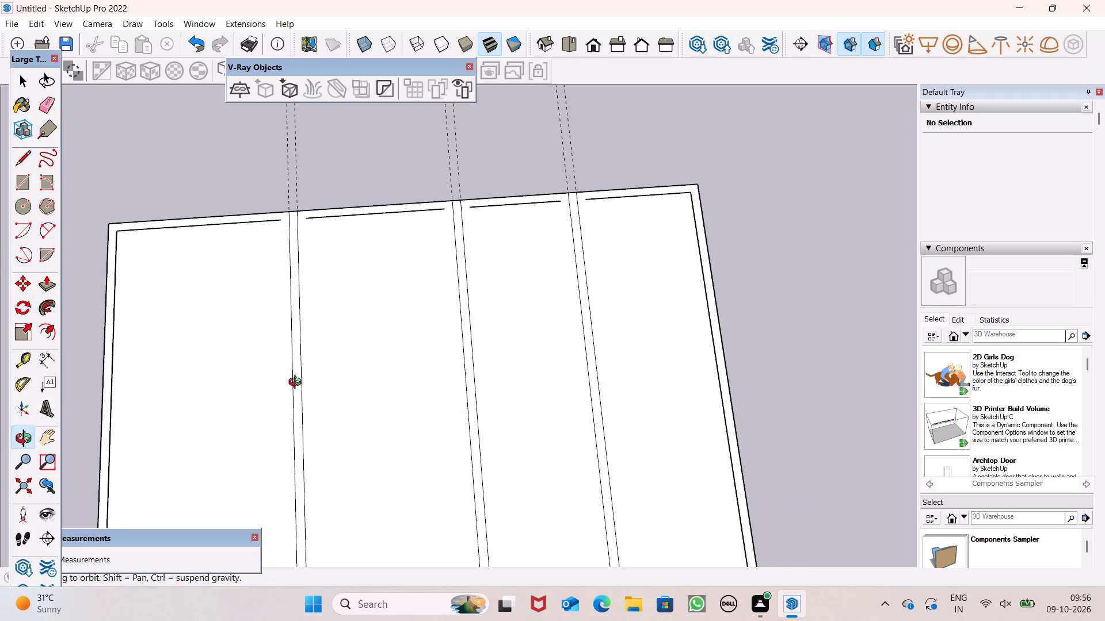
middle_click_drag(298, 384, 292, 369)
scroll(295, 394, "up", 1)
scroll(284, 141, "up", 7)
left_click(273, 222)
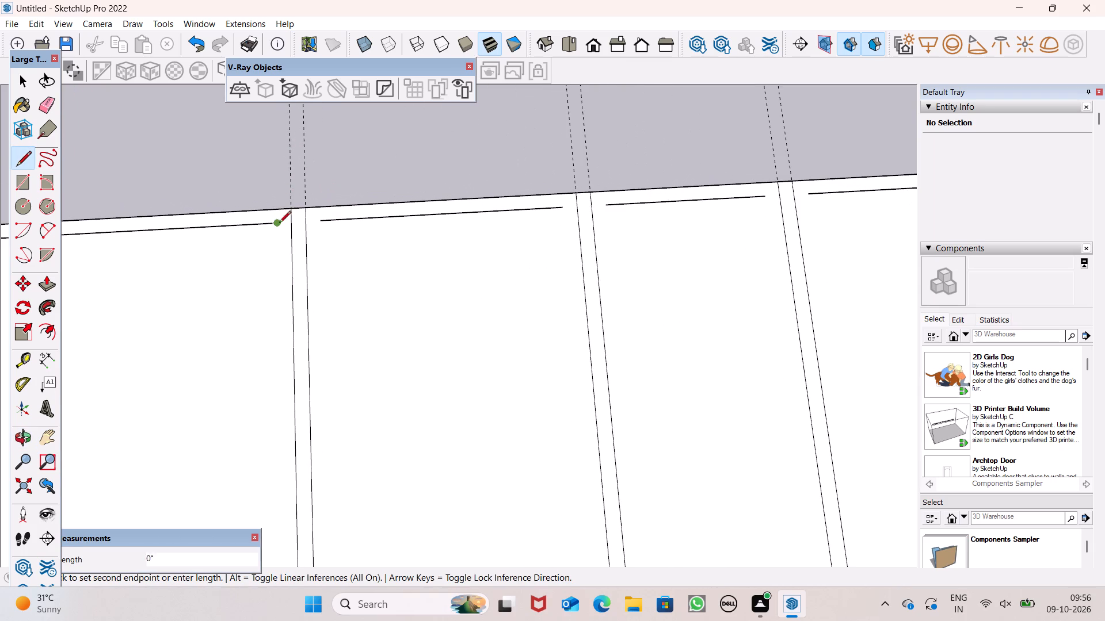
left_click(318, 227)
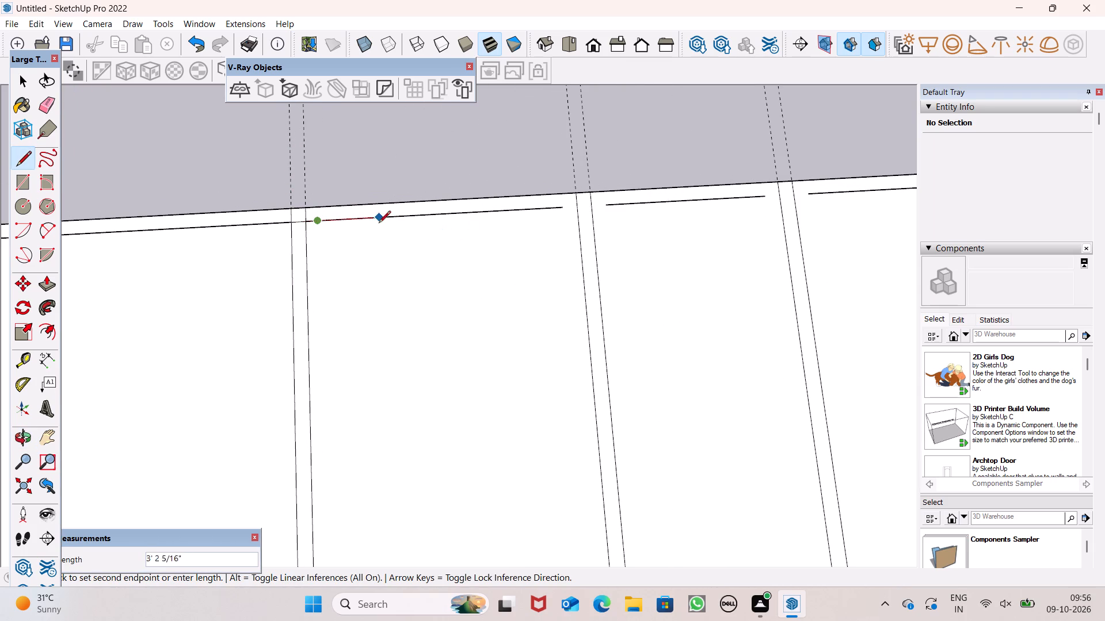
key("ctrl+z")
left_click(274, 224)
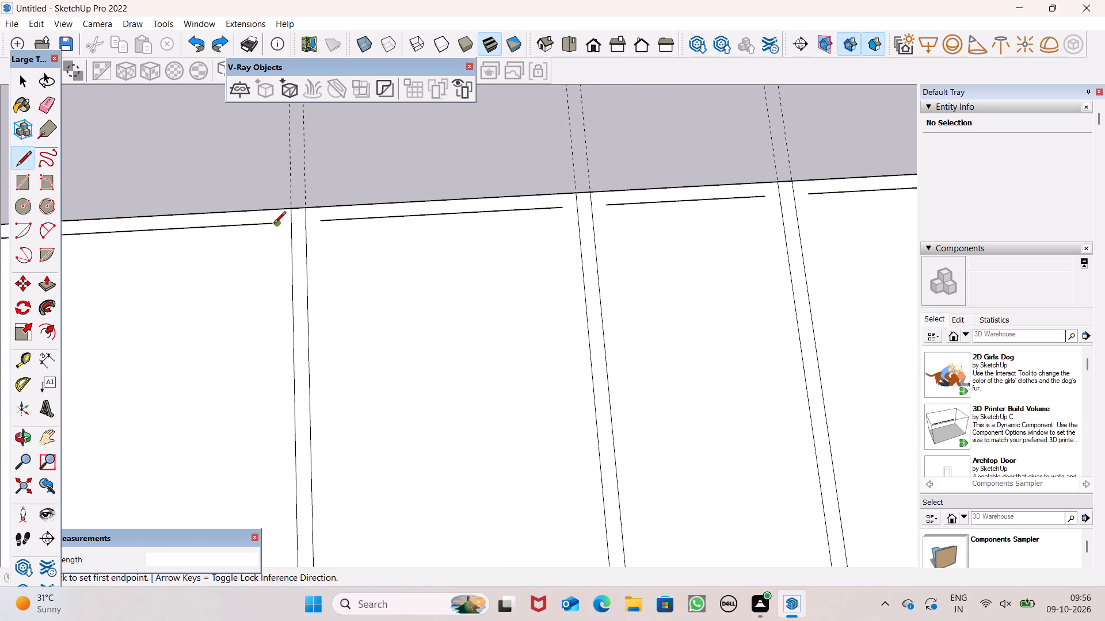
left_click(322, 221)
scroll(216, 201, "down", 4)
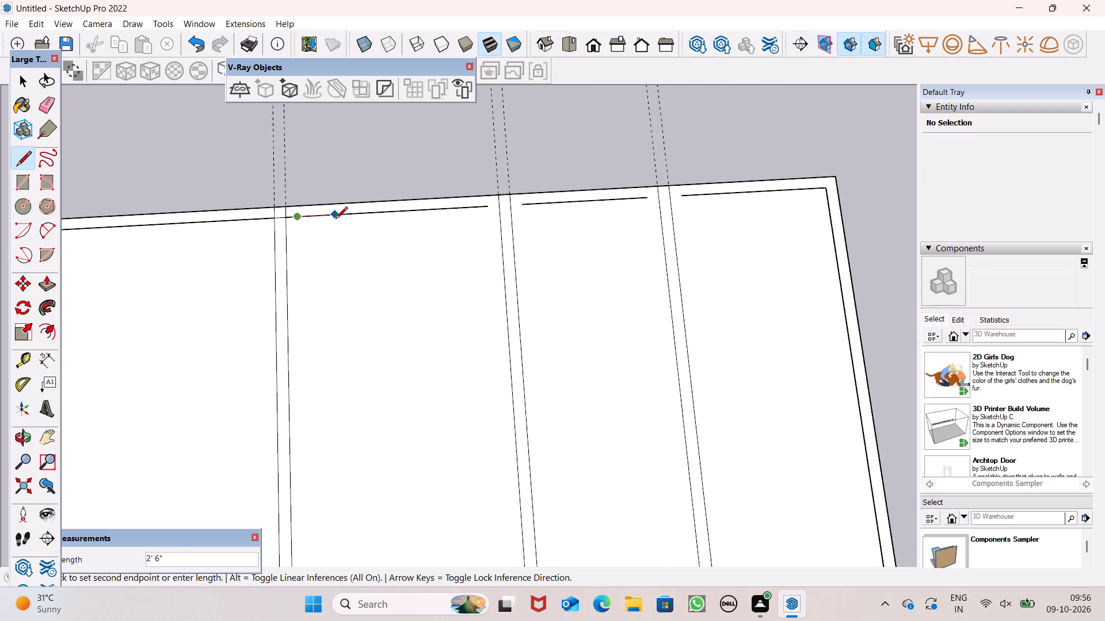
key("space")
Examine the bridged line at the first wall strip and the slab's underside from several angles.
scroll(169, 238, "down", 1)
scroll(282, 213, "up", 3)
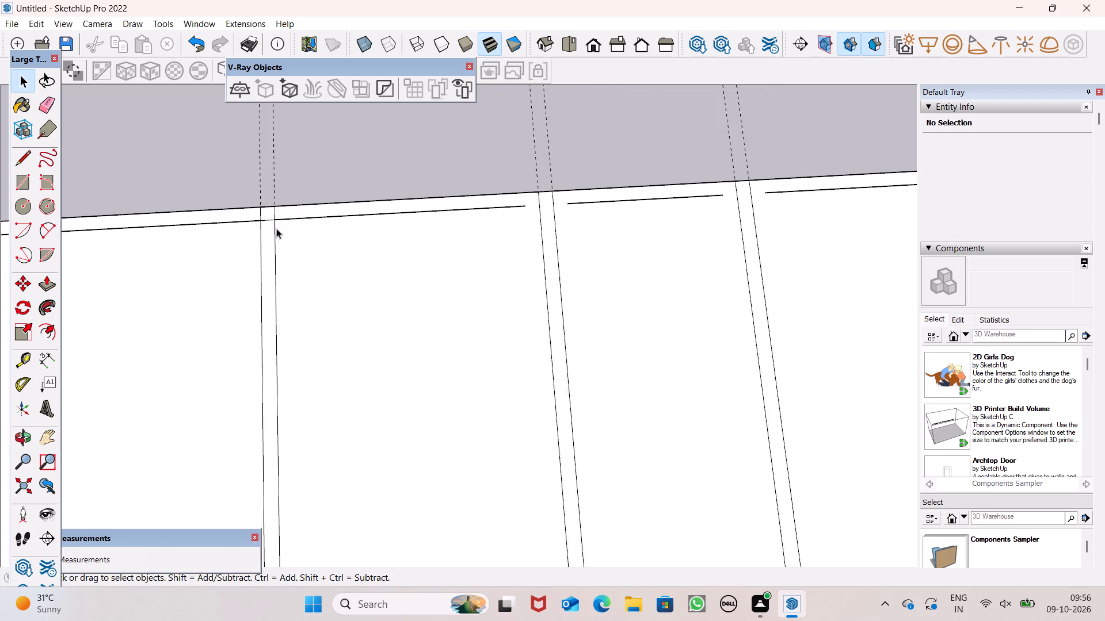
scroll(276, 228, "up", 12)
middle_click_drag(256, 223, 268, 244)
scroll(319, 190, "down", 2)
scroll(320, 200, "up", 1)
scroll(320, 203, "down", 2)
middle_click_drag(265, 236, 296, 133)
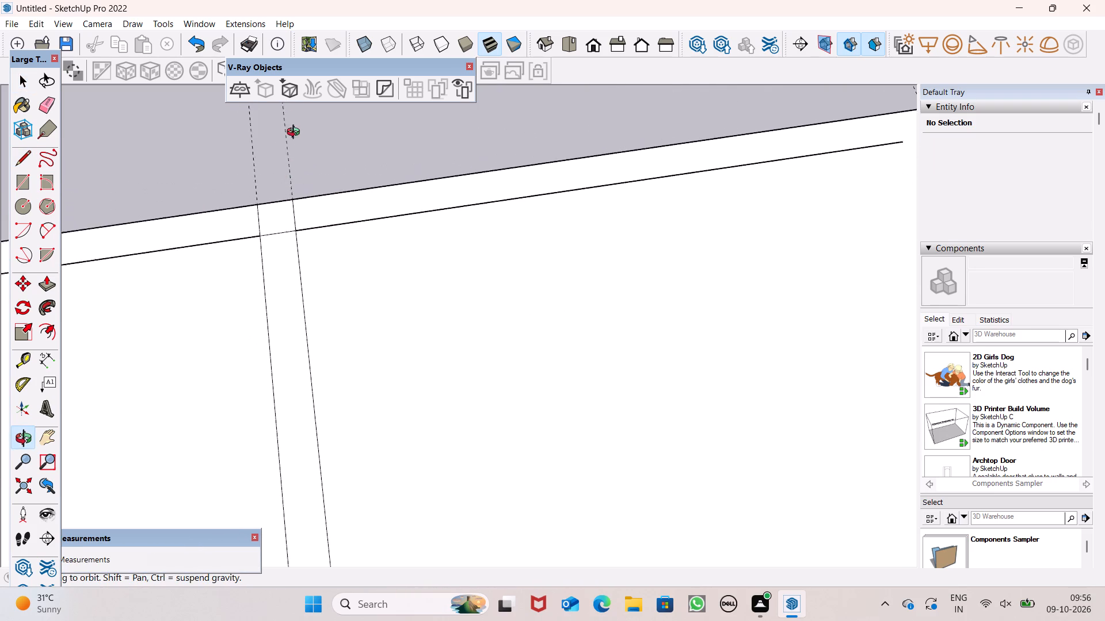
middle_click_drag(296, 133, 305, 102)
left_click(549, 44)
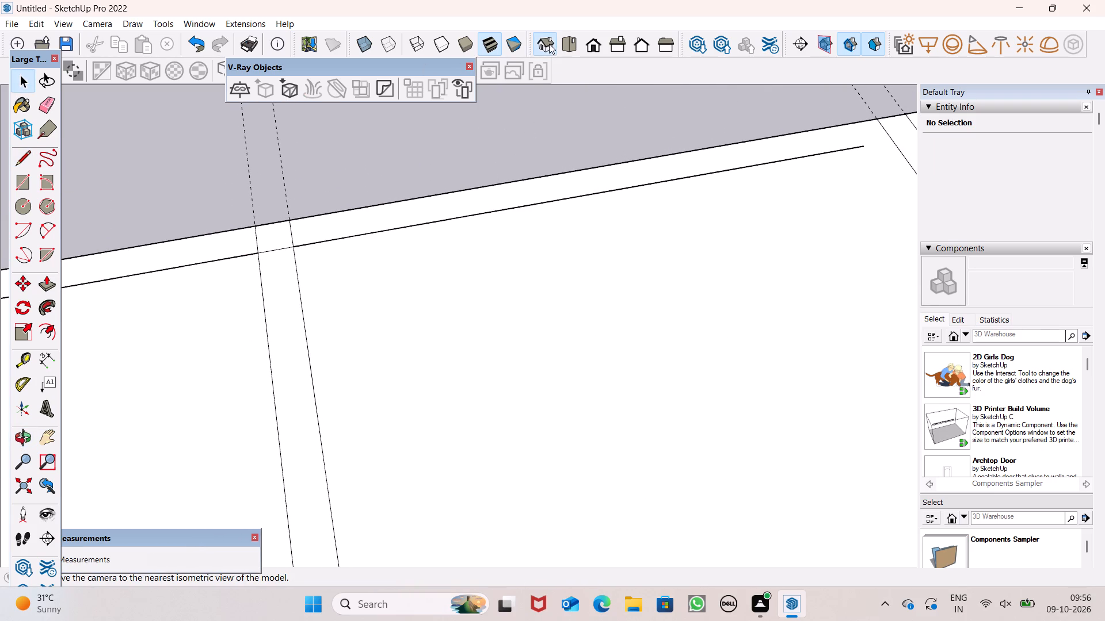
scroll(391, 263, "down", 8)
scroll(32, 258, "down", 7)
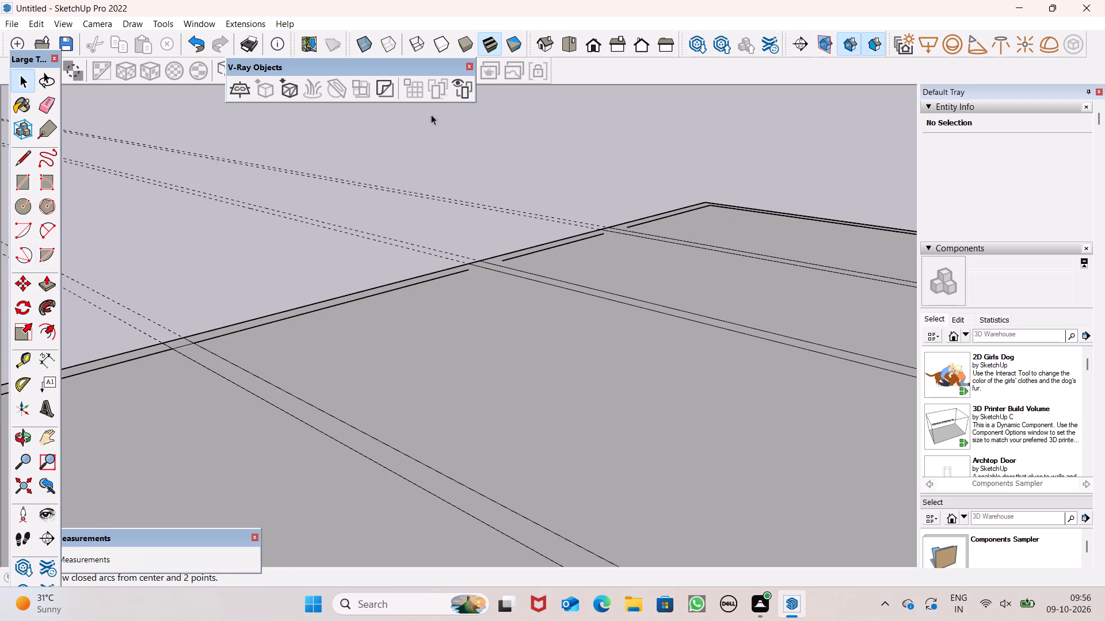
left_click(596, 43)
scroll(349, 239, "down", 2)
scroll(348, 257, "up", 1)
scroll(347, 261, "down", 2)
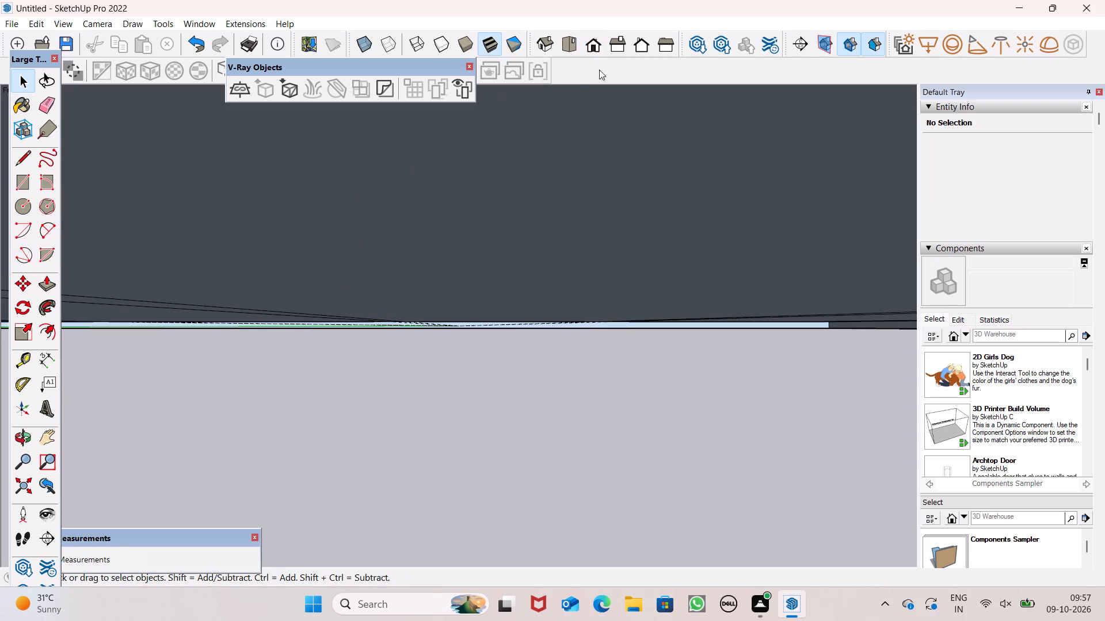
scroll(413, 126, "down", 20)
scroll(413, 126, "down", 7)
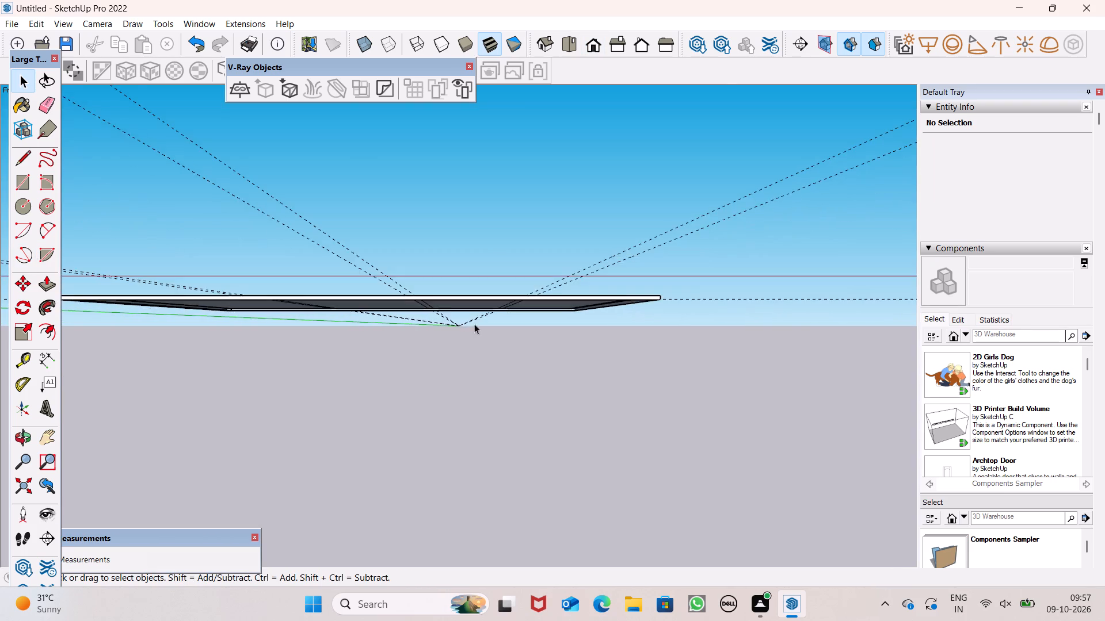
middle_click_drag(446, 319, 411, 98)
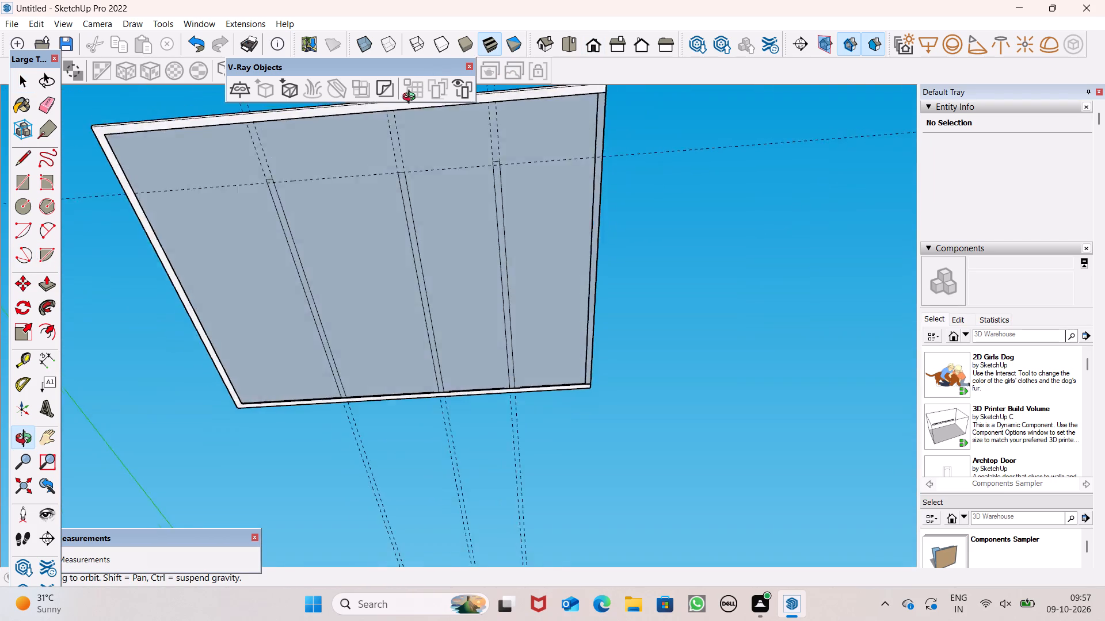
middle_click_drag(411, 98, 406, 120)
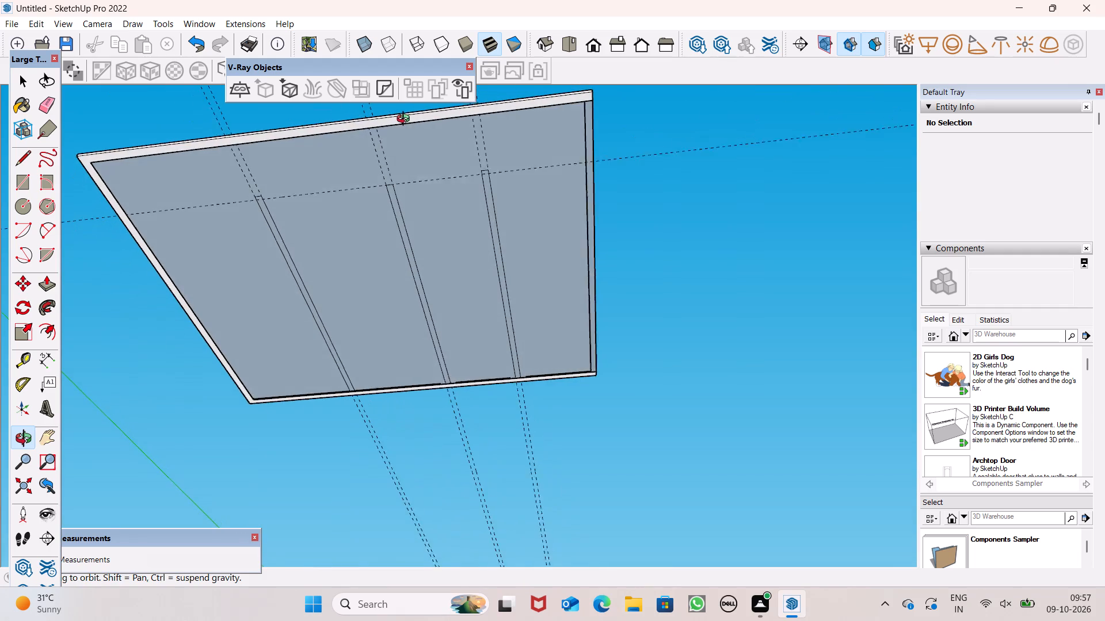
middle_click_drag(406, 120, 406, 121)
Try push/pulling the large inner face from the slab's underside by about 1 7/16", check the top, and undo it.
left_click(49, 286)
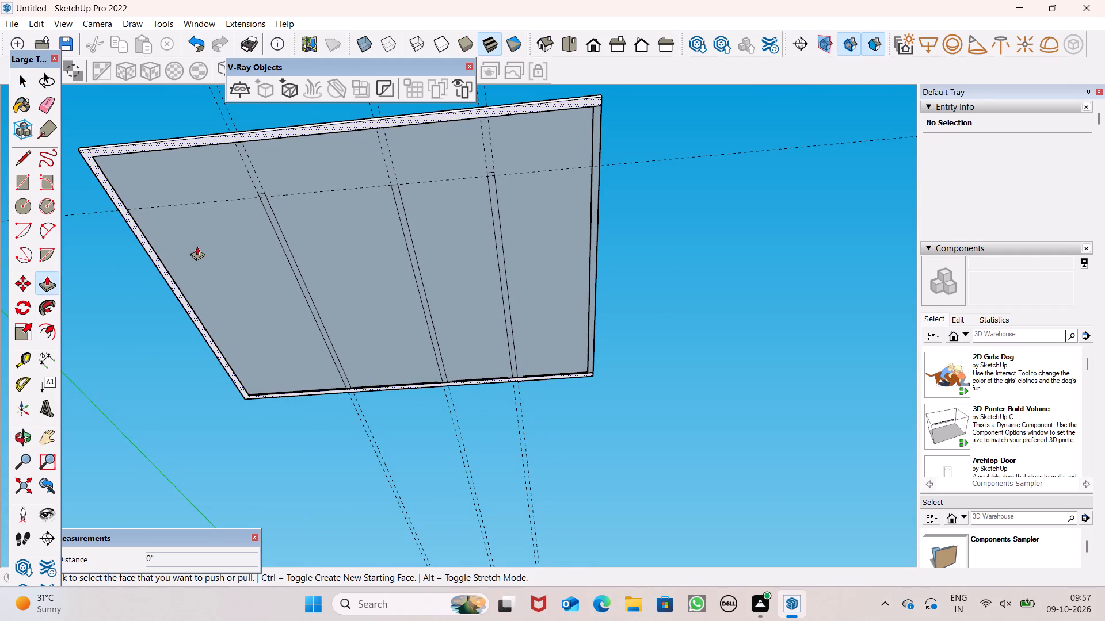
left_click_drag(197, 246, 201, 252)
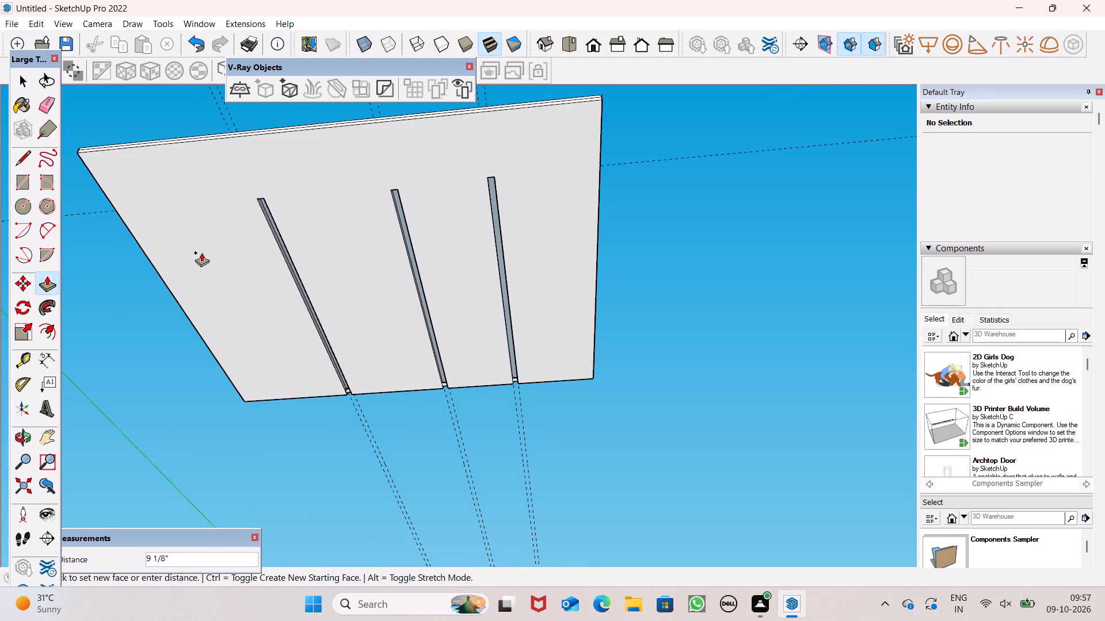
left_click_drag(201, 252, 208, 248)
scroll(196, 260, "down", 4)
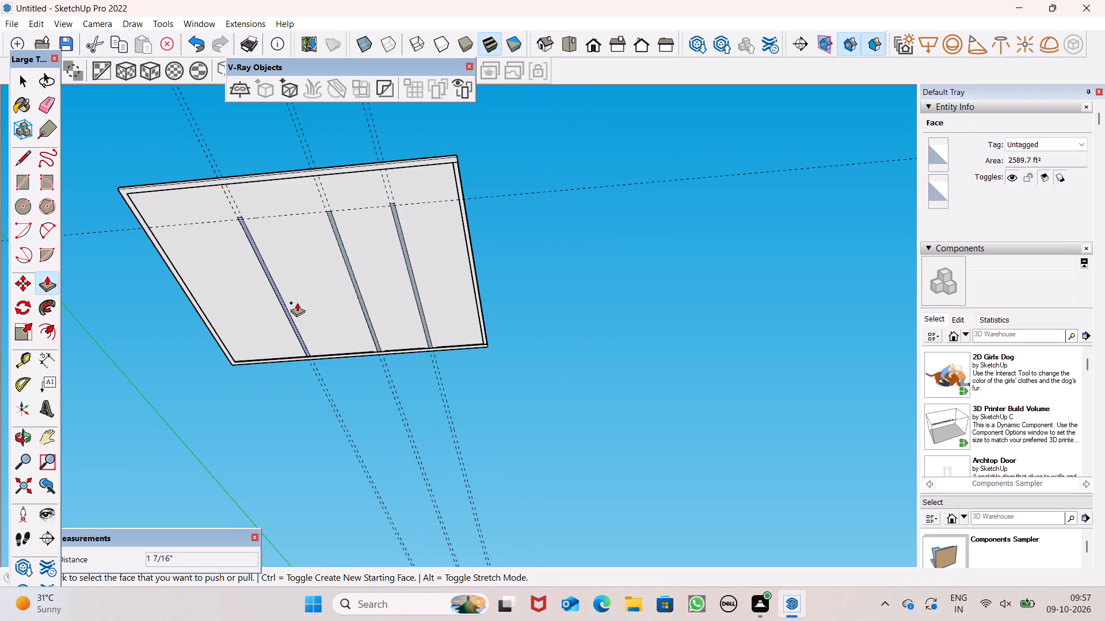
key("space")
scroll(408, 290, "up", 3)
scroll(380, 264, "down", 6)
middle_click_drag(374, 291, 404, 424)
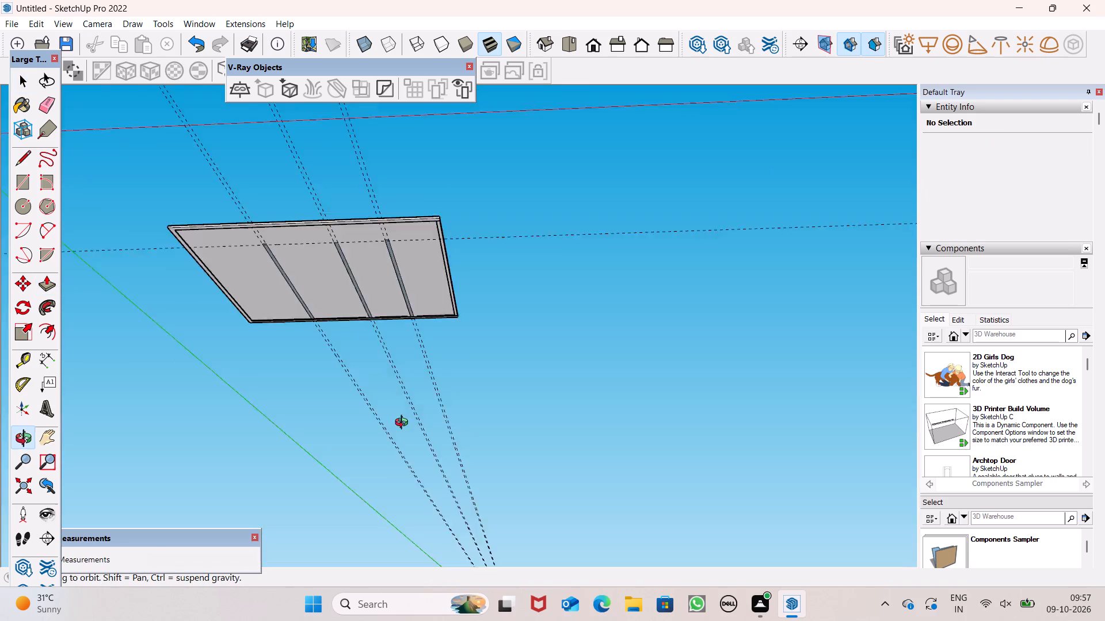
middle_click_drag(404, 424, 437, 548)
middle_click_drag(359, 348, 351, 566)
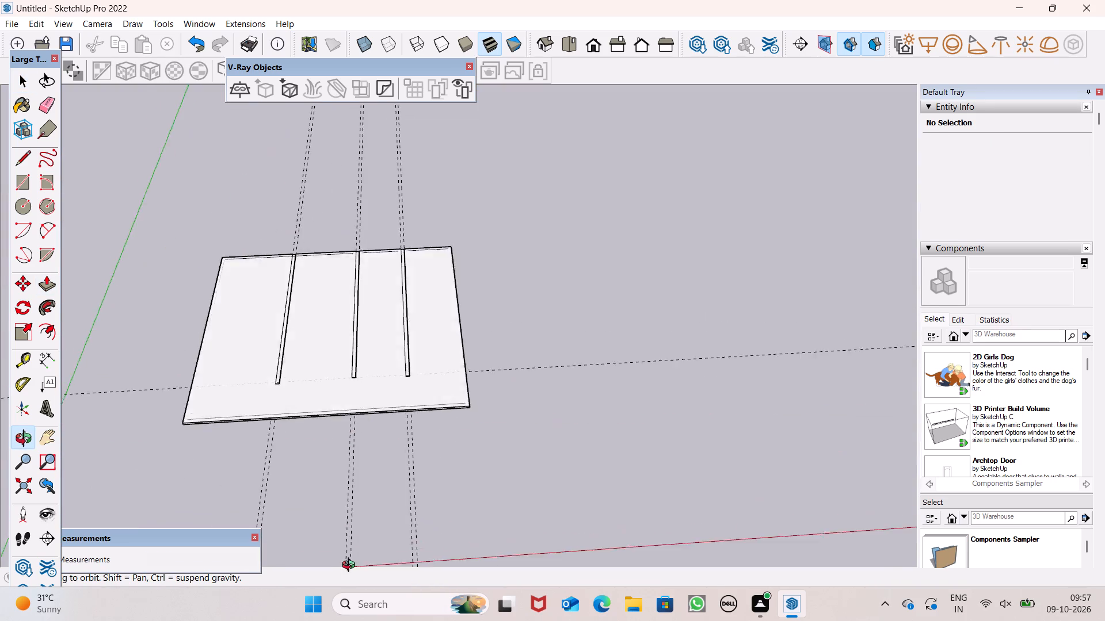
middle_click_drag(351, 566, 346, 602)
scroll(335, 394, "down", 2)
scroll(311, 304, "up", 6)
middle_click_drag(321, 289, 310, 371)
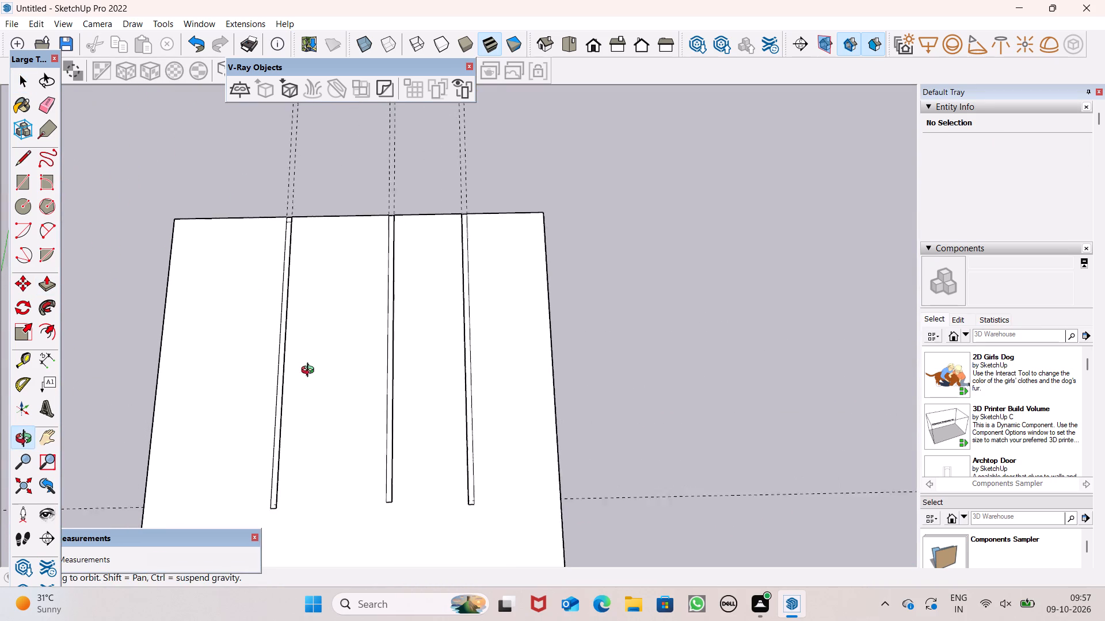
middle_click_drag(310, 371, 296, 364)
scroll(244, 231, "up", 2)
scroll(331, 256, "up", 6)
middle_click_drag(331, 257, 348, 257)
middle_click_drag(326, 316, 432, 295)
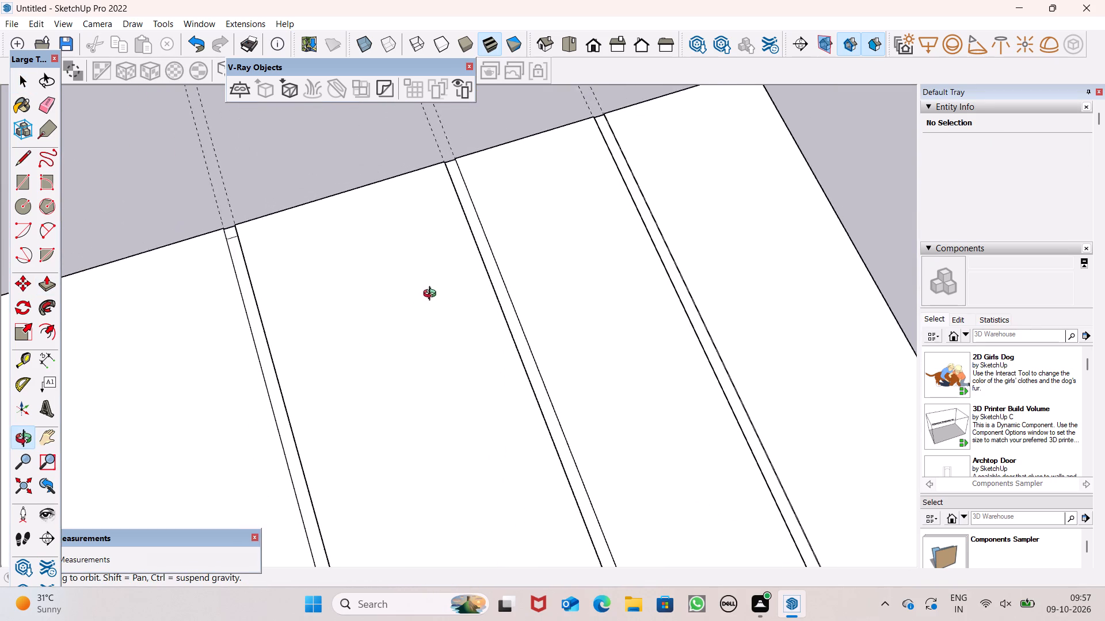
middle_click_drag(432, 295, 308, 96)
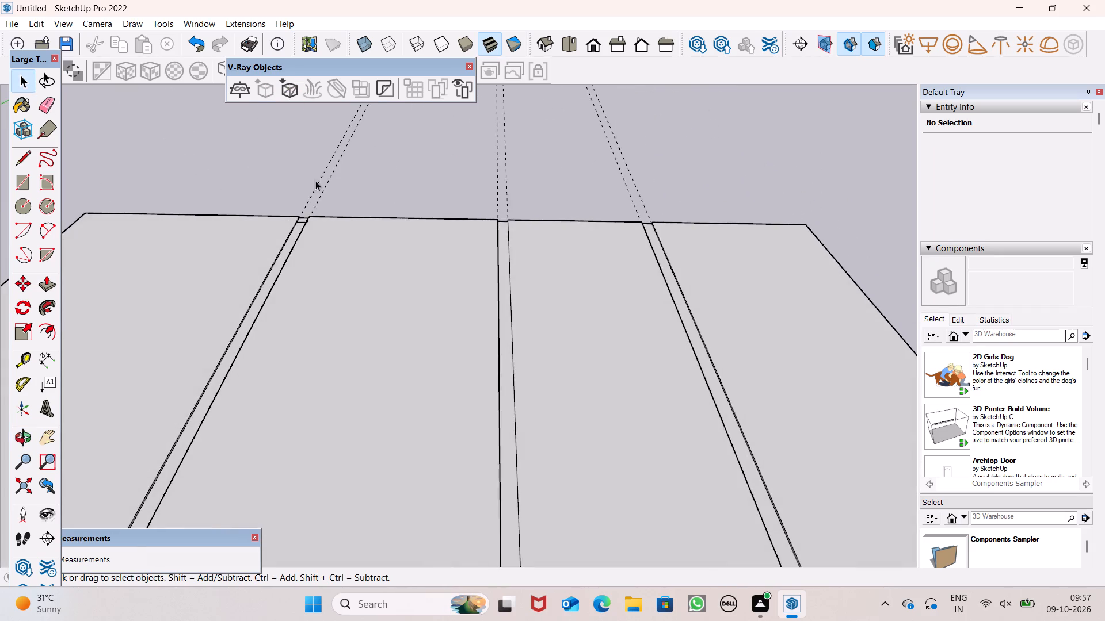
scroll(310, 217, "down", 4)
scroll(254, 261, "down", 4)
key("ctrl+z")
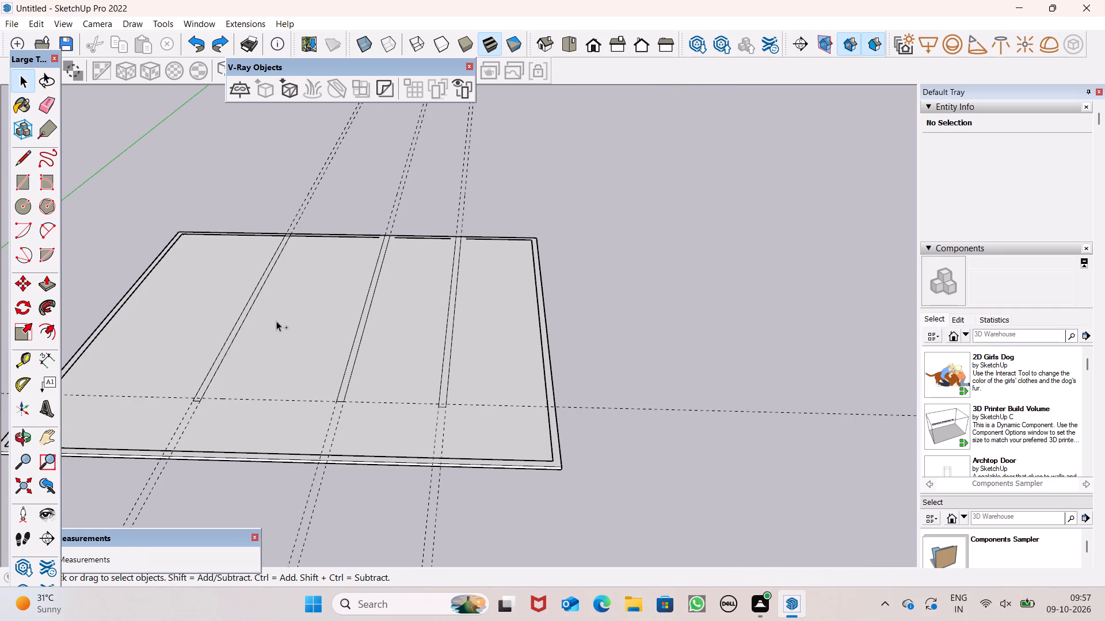
Draw a short line along the inner border edge on the slab's underside, near the crossing guide.
middle_click_drag(277, 441, 326, 205)
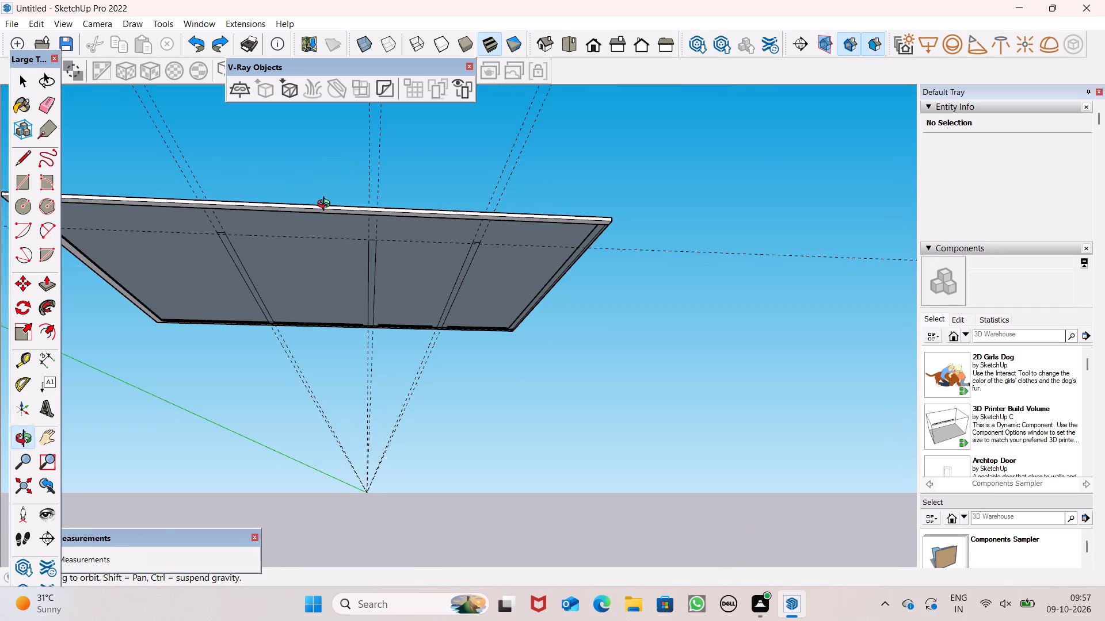
middle_click_drag(326, 205, 322, 98)
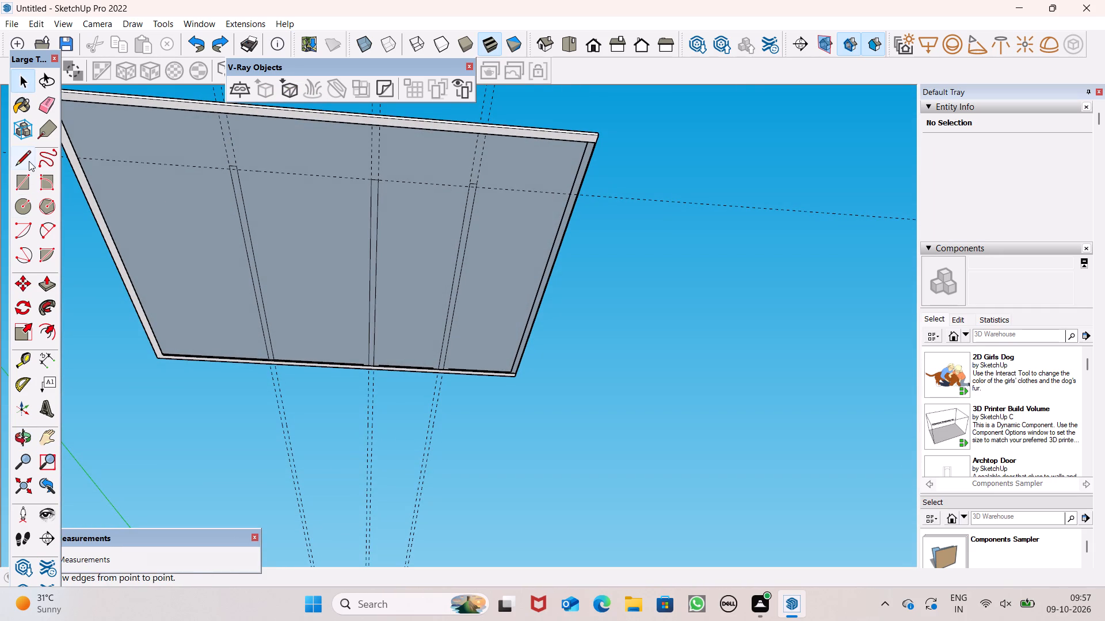
left_click(29, 161)
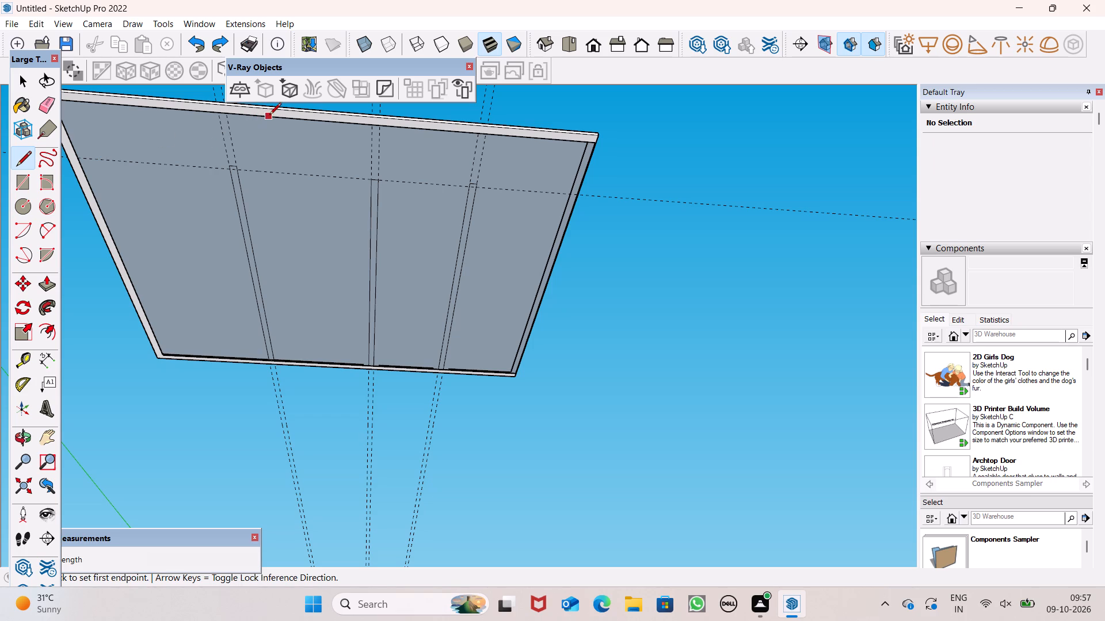
left_click(270, 116)
left_click(303, 122)
scroll(252, 246, "down", 7)
middle_click_drag(278, 345, 268, 612)
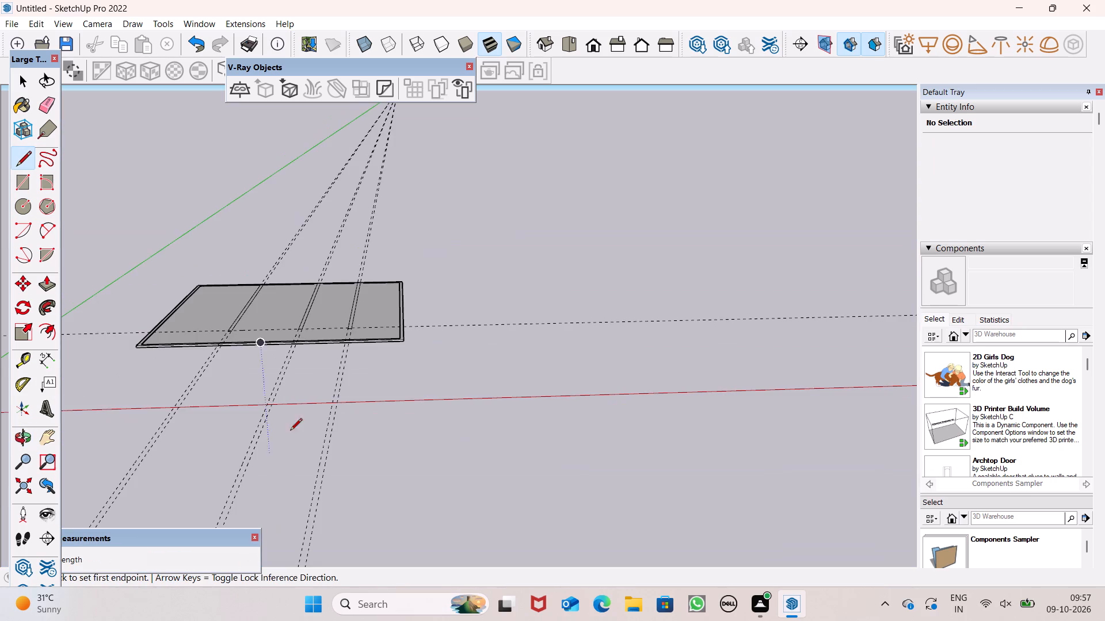
scroll(238, 263, "up", 7)
scroll(310, 322, "up", 3)
key("space")
scroll(323, 324, "down", 5)
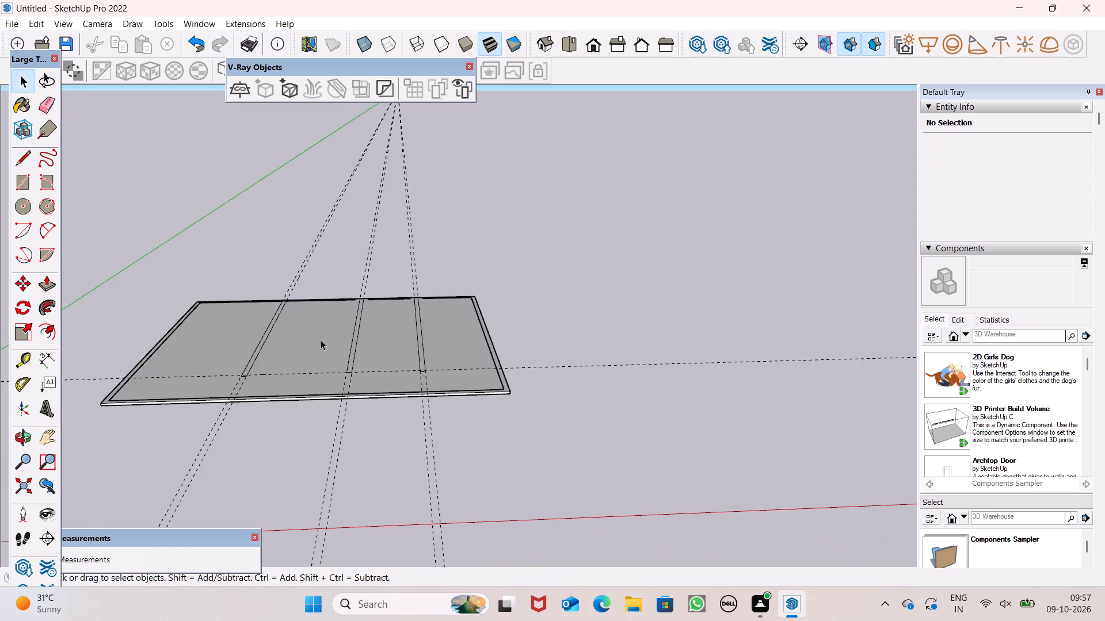
Erase the six long guides running along the sides of the three wall strips.
middle_click_drag(327, 360, 293, 567)
scroll(323, 478, "up", 1)
scroll(264, 167, "up", 7)
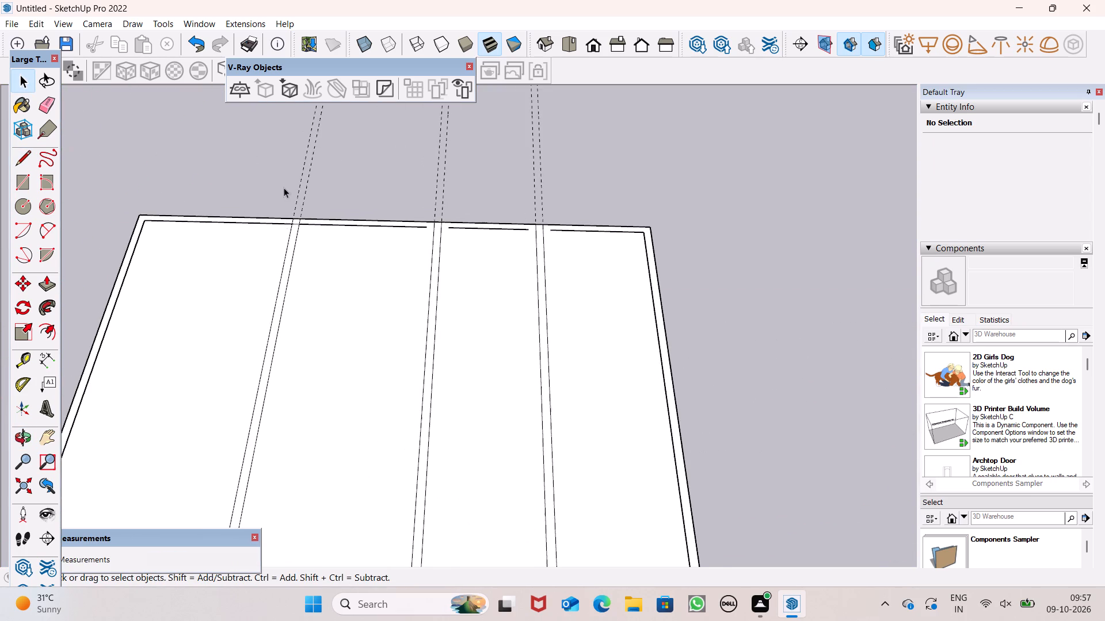
middle_click_drag(292, 216, 280, 331)
scroll(283, 351, "up", 1)
left_click_drag(46, 107, 52, 107)
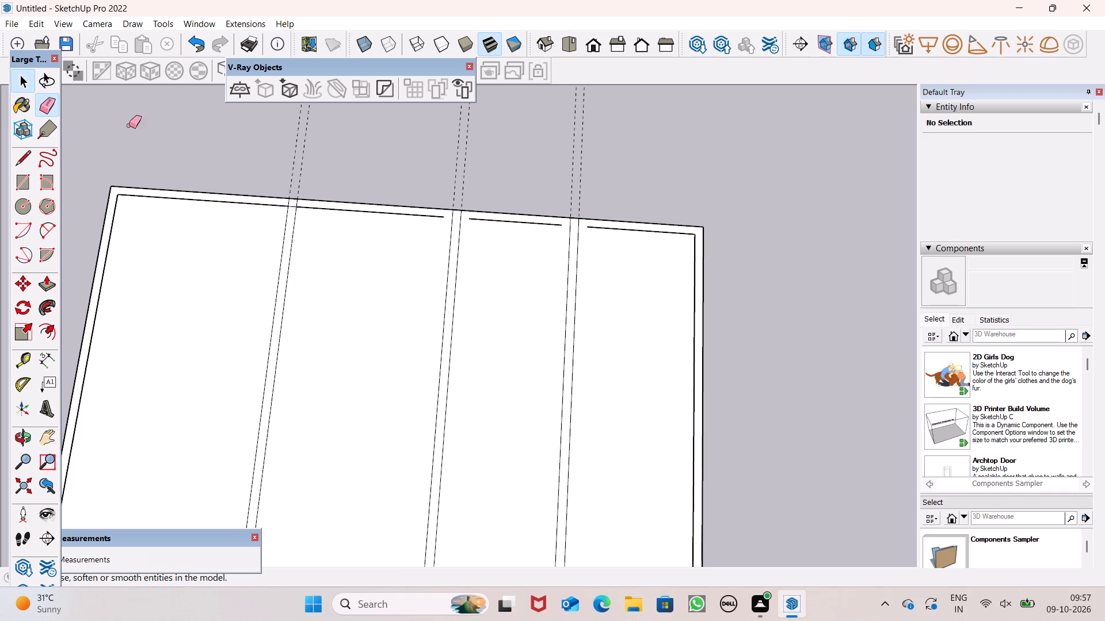
left_click_drag(260, 157, 576, 193)
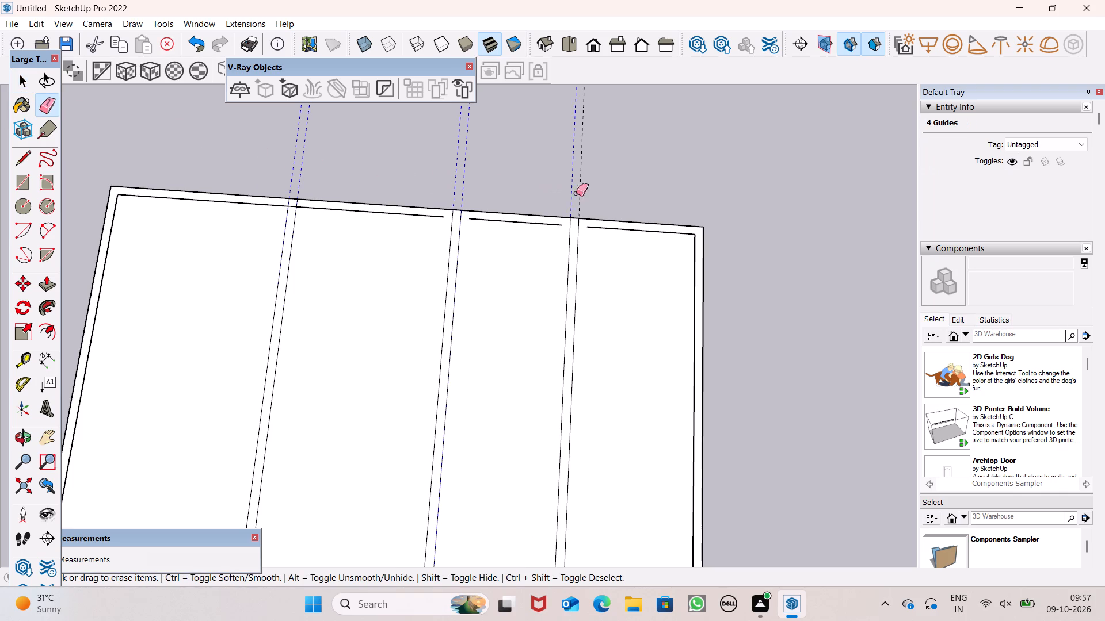
left_click_drag(576, 193, 585, 193)
Draw a line of about 2' 3" bridging the gap in the inner border line across the second wall strip.
scroll(196, 199, "down", 4)
scroll(498, 234, "up", 2)
scroll(498, 234, "down", 1)
scroll(498, 234, "up", 4)
scroll(256, 175, "up", 3)
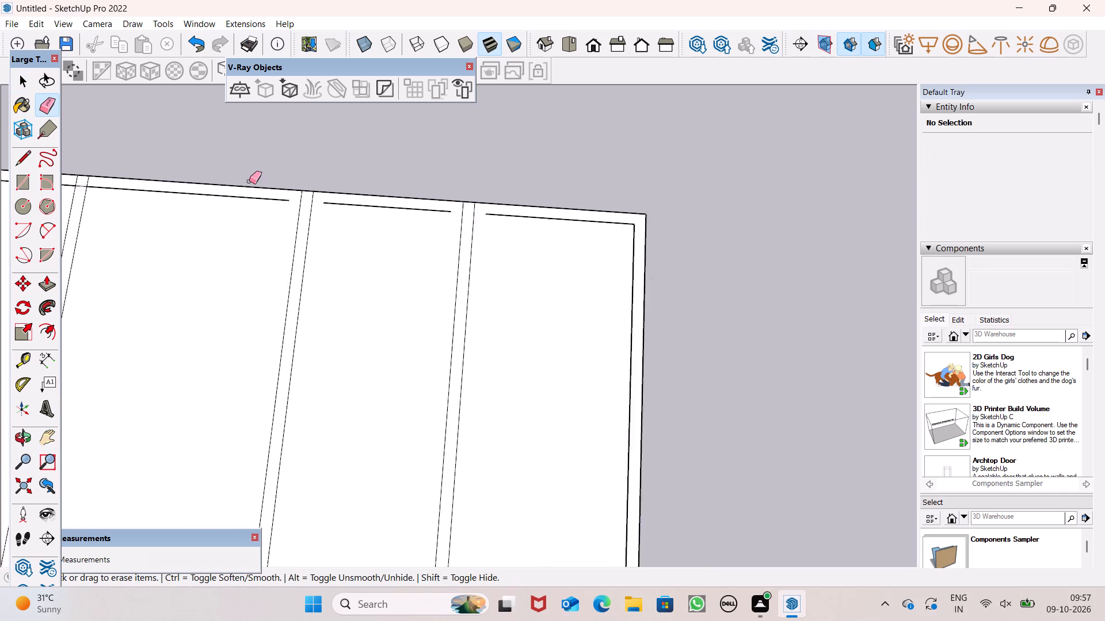
scroll(249, 181, "up", 1)
scroll(313, 194, "down", 2)
left_click(31, 157)
scroll(285, 198, "up", 2)
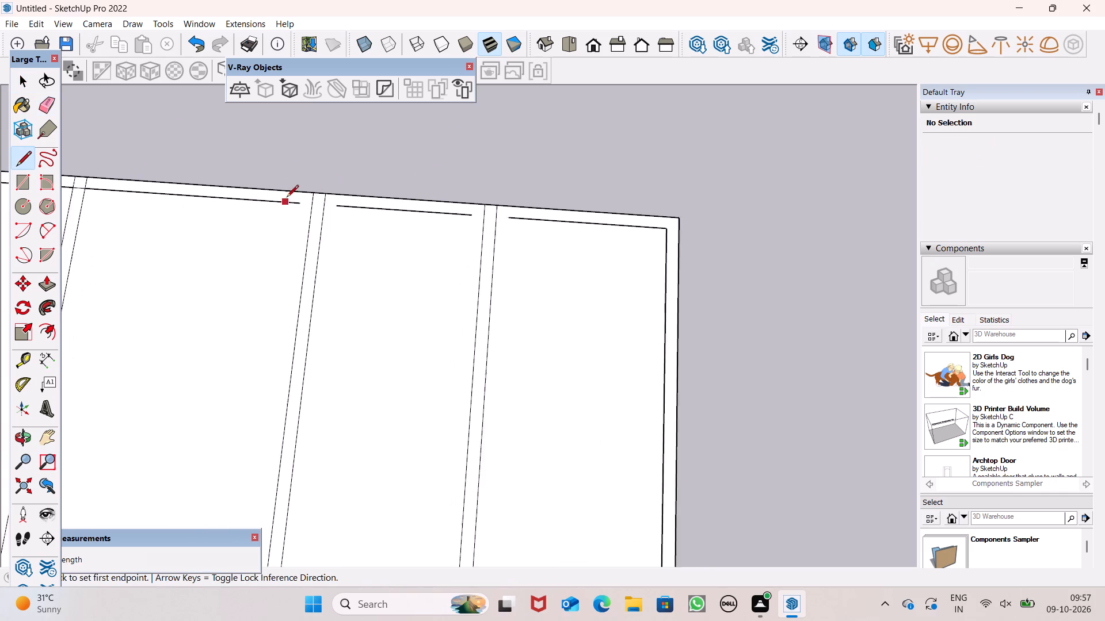
scroll(287, 198, "up", 4)
left_click_drag(306, 205, 323, 206)
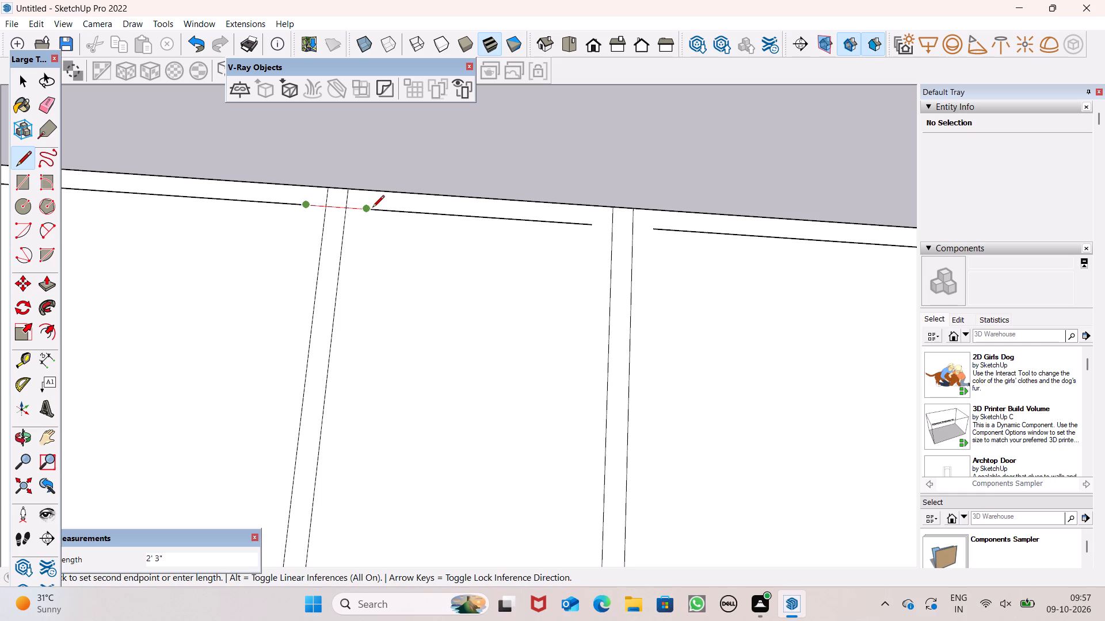
left_click(372, 209)
scroll(177, 178, "down", 5)
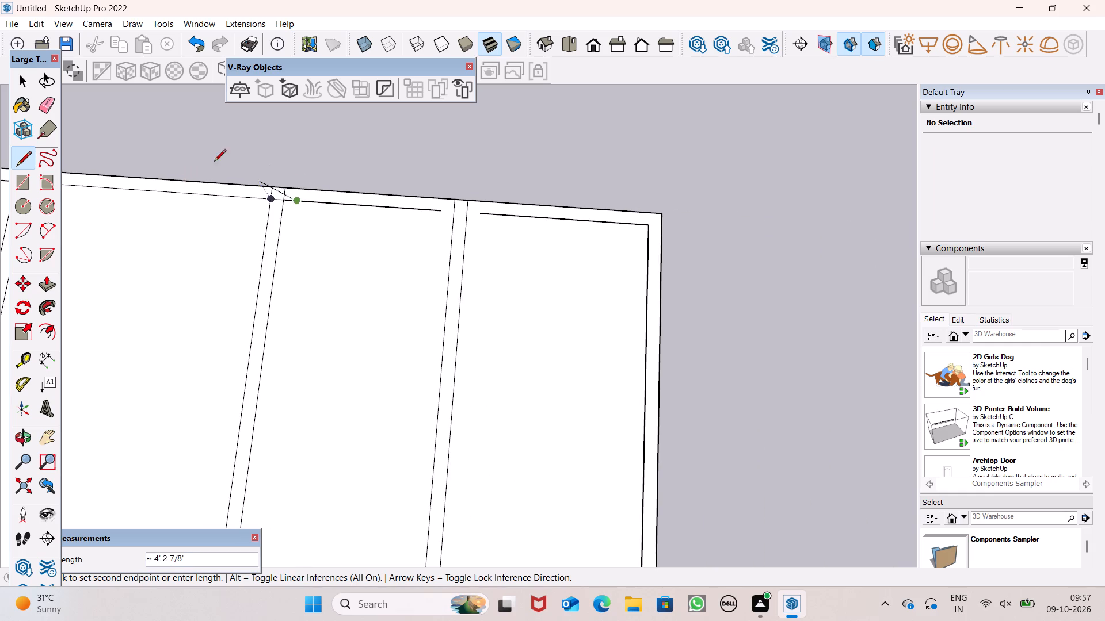
Draw a line of about 2' 3" bridging the gap in the inner border line across the third wall strip.
key("space")
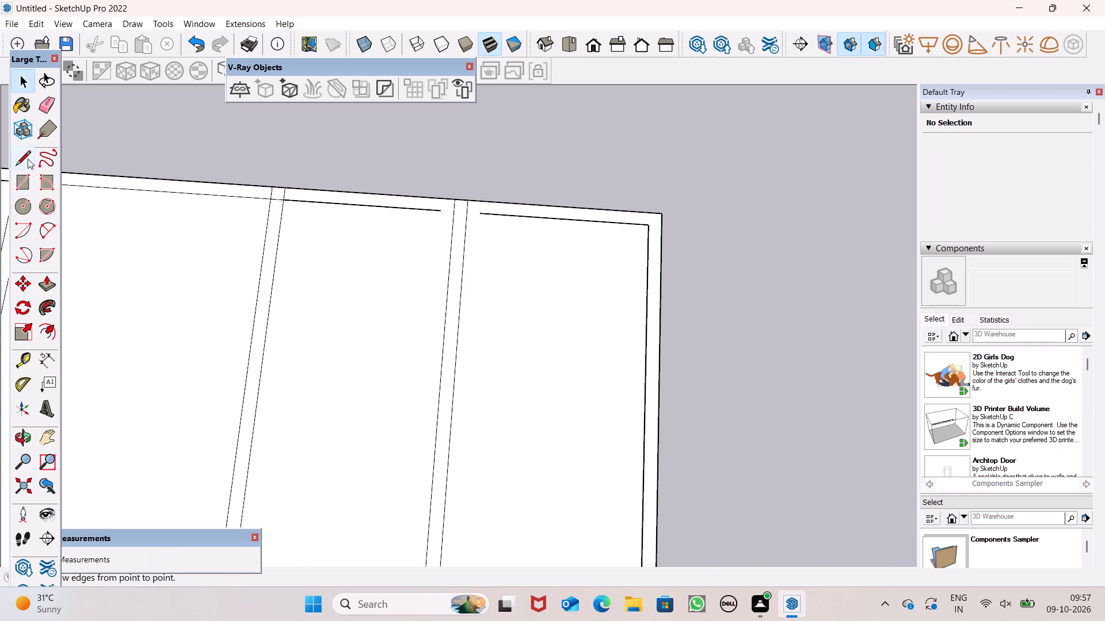
left_click_drag(28, 158, 43, 159)
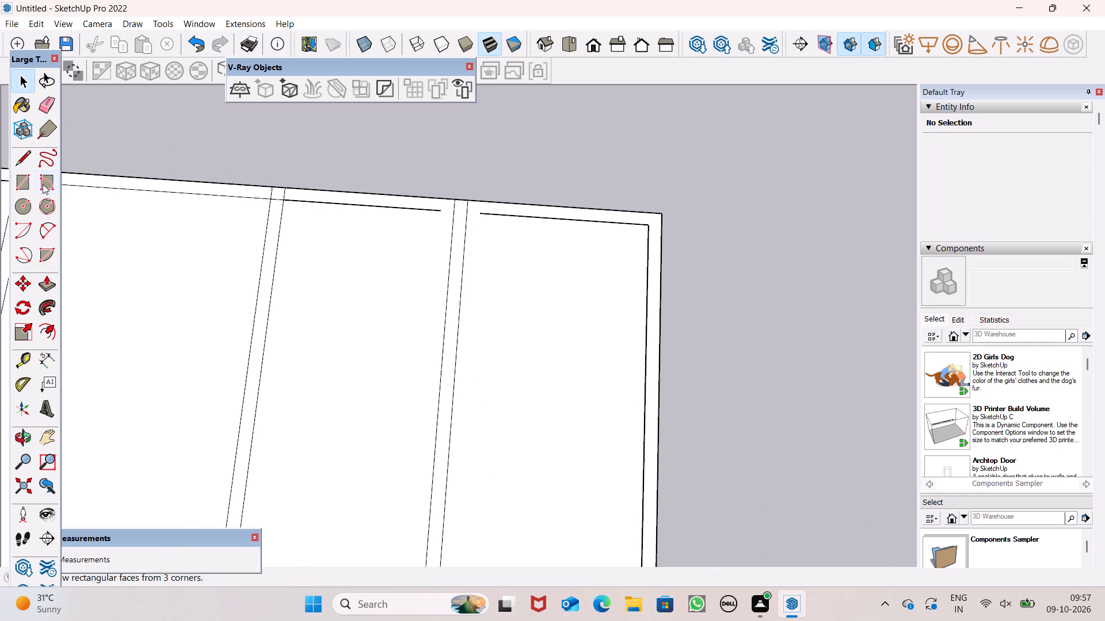
left_click(17, 162)
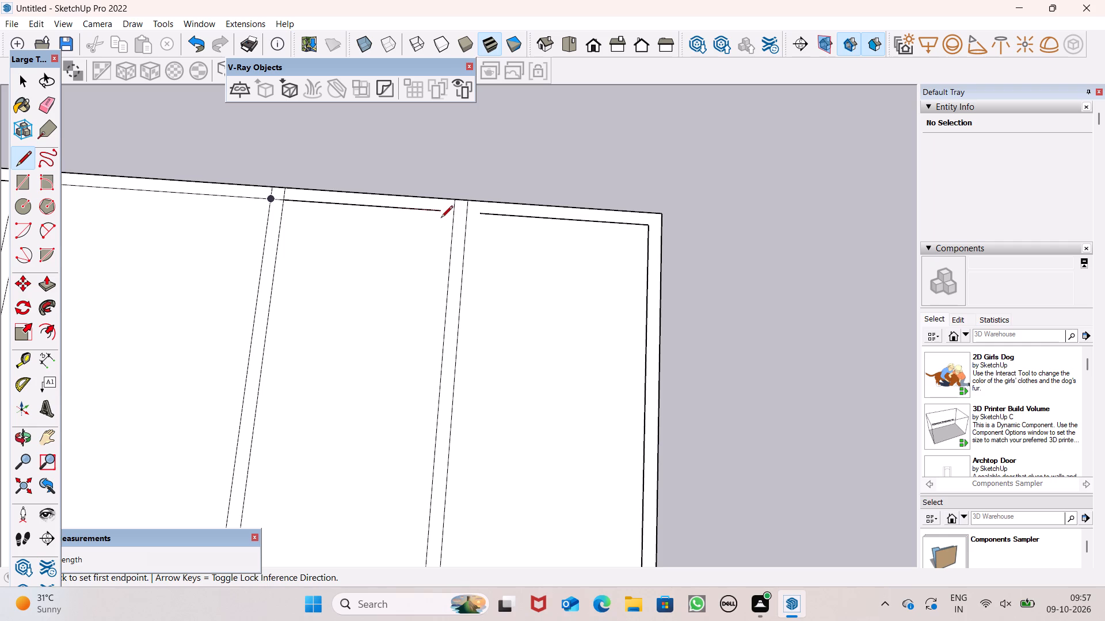
left_click(439, 210)
left_click(481, 214)
key("space")
Erase the short 9" side edges of the second and third wall strips where they cross the outer border.
left_click(41, 102)
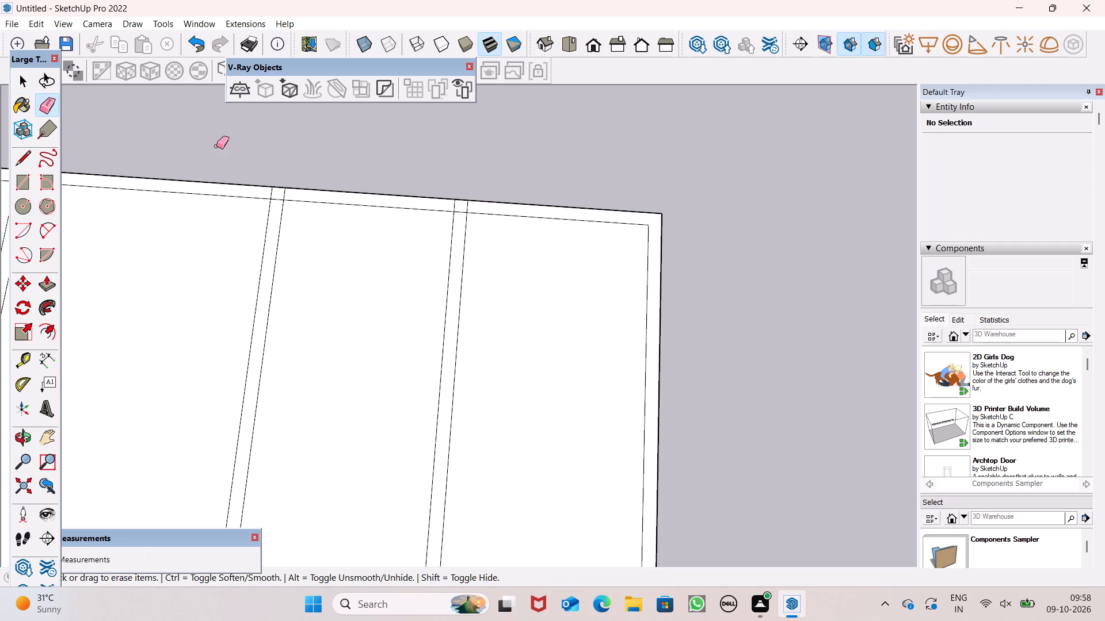
scroll(318, 194, "up", 7)
left_click_drag(234, 167, 271, 175)
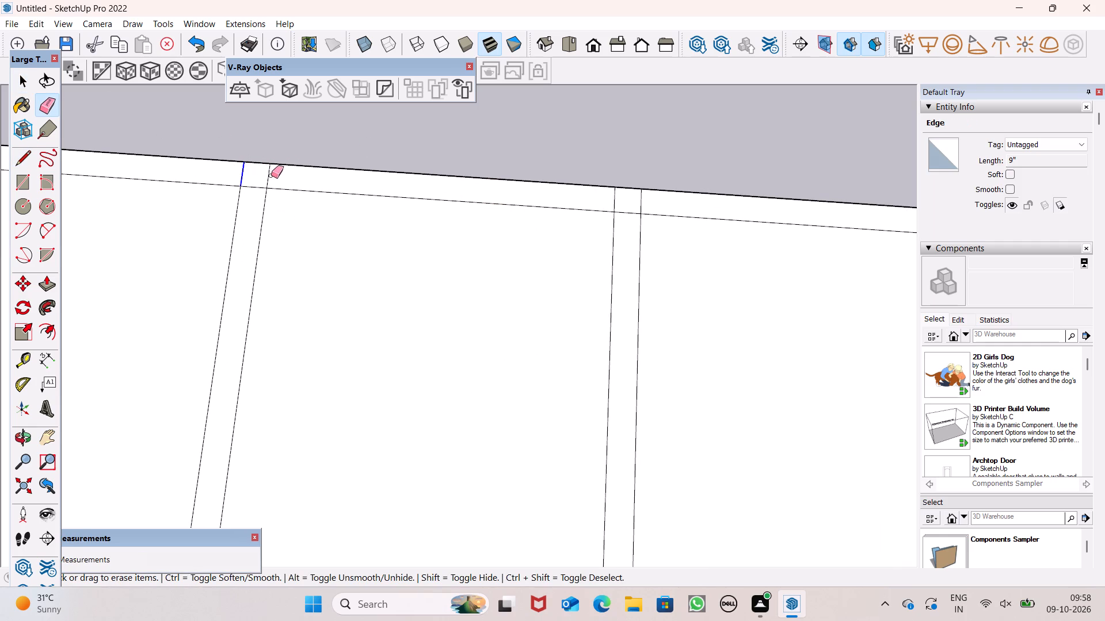
left_click_drag(271, 175, 272, 175)
scroll(346, 205, "up", 1)
scroll(343, 206, "down", 3)
scroll(341, 206, "up", 1)
scroll(341, 206, "down", 1)
left_click_drag(565, 205, 602, 205)
Erase the inner border segments closing off the second and third wall strips so they open into the outer wall.
scroll(517, 191, "down", 12)
scroll(419, 216, "up", 3)
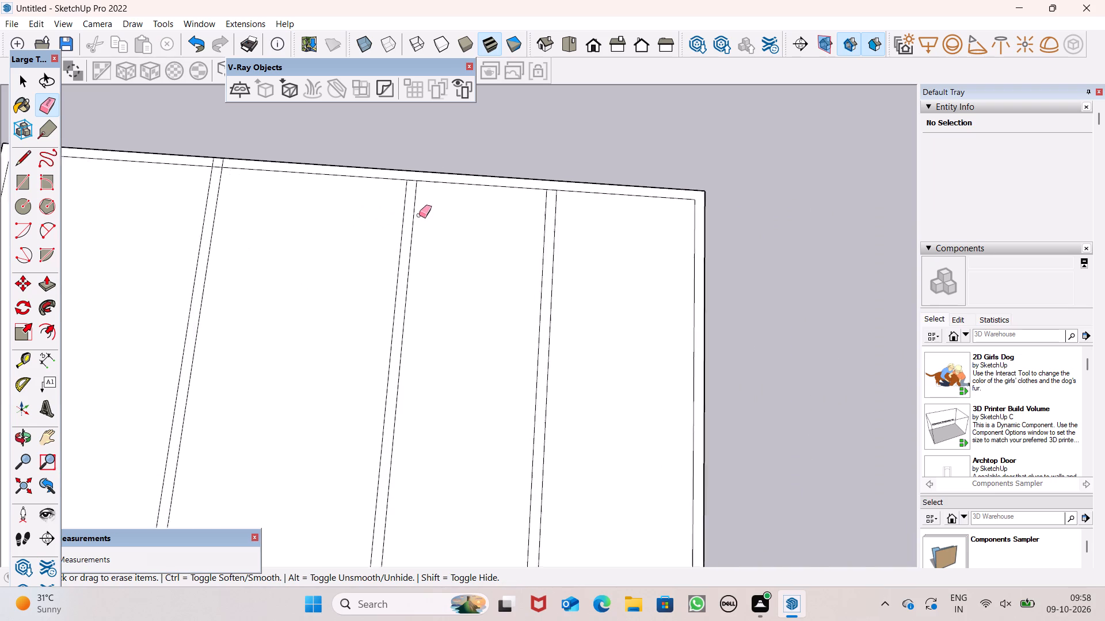
scroll(419, 215, "up", 4)
left_click(413, 163)
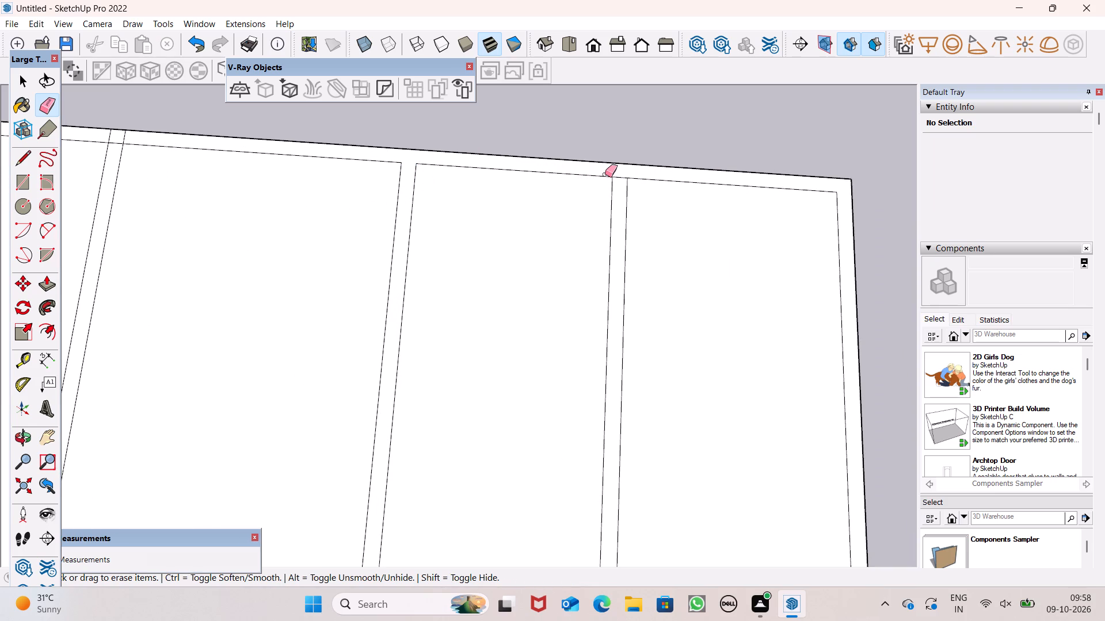
left_click_drag(620, 177, 614, 180)
Erase the inner border segment and short side edges where the first wall strip meets the outer border.
scroll(478, 146, "down", 7)
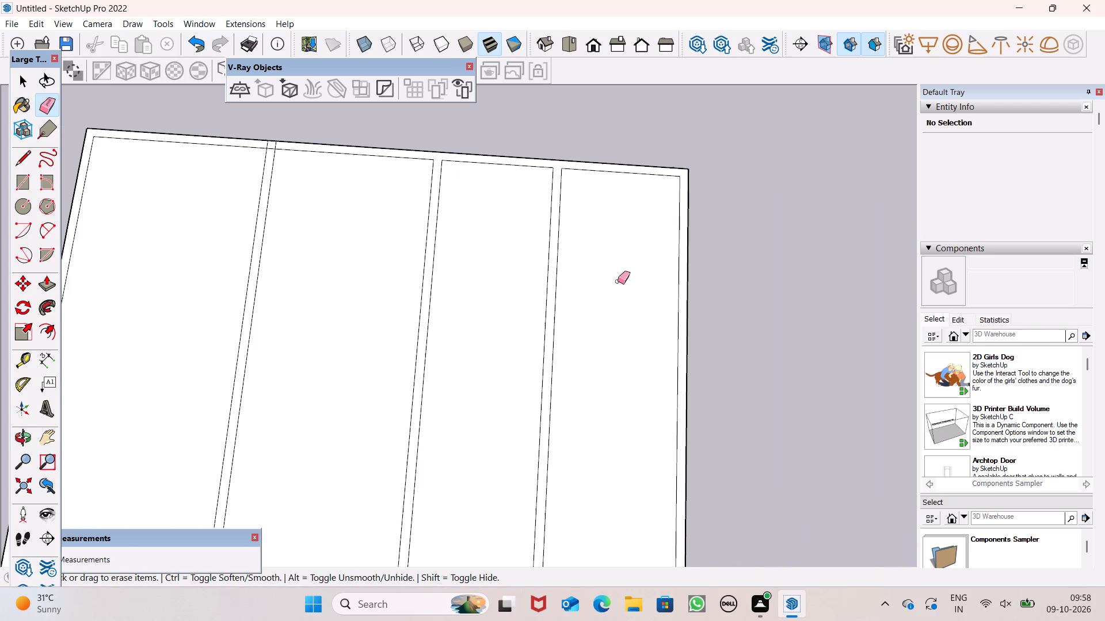
scroll(642, 282, "down", 4)
scroll(540, 213, "down", 5)
scroll(547, 407, "up", 2)
scroll(528, 389, "down", 1)
scroll(525, 388, "up", 4)
scroll(401, 422, "up", 3)
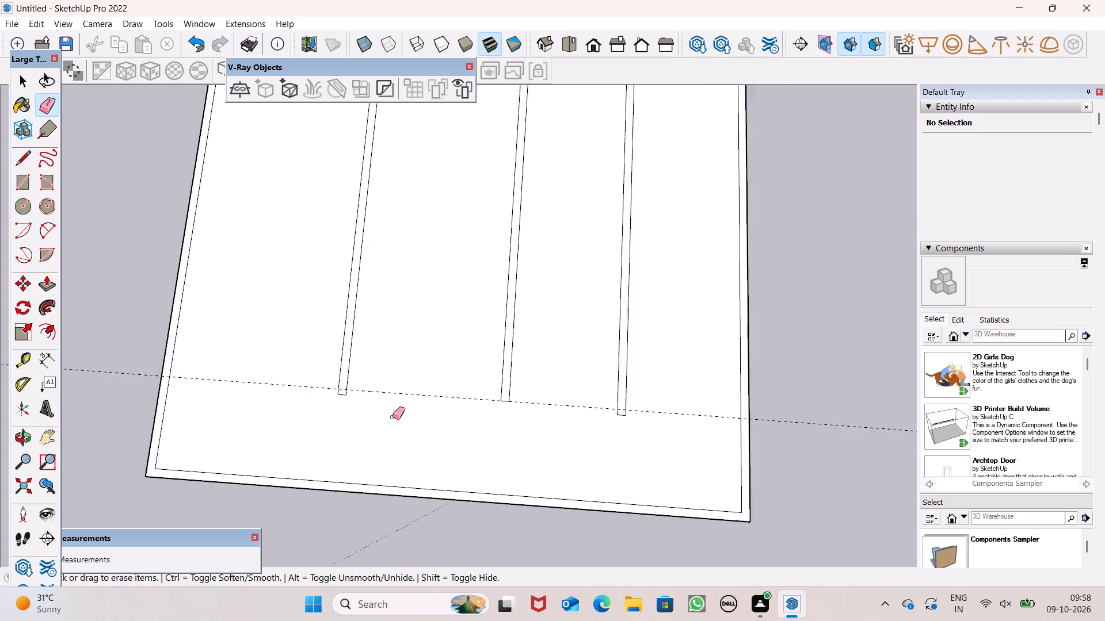
scroll(393, 417, "up", 4)
scroll(380, 441, "down", 8)
scroll(387, 374, "down", 1)
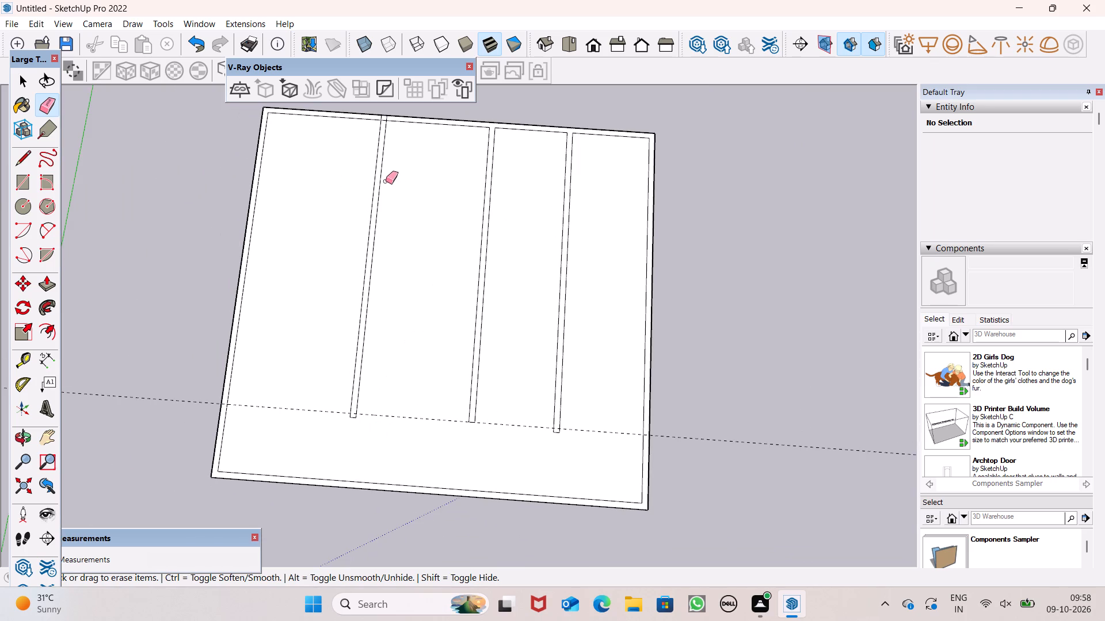
scroll(397, 110, "up", 12)
left_click(382, 128)
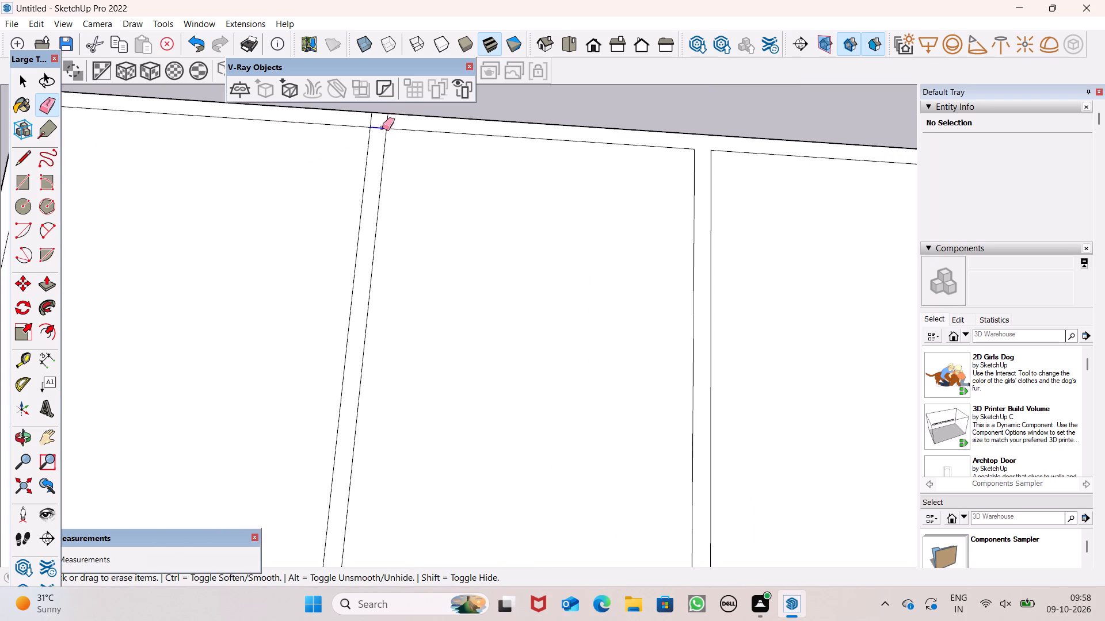
left_click_drag(371, 124, 391, 121)
Draw a 9" line across the free end of the third wall strip, along the crossing guide.
scroll(348, 133, "down", 7)
scroll(252, 127, "down", 5)
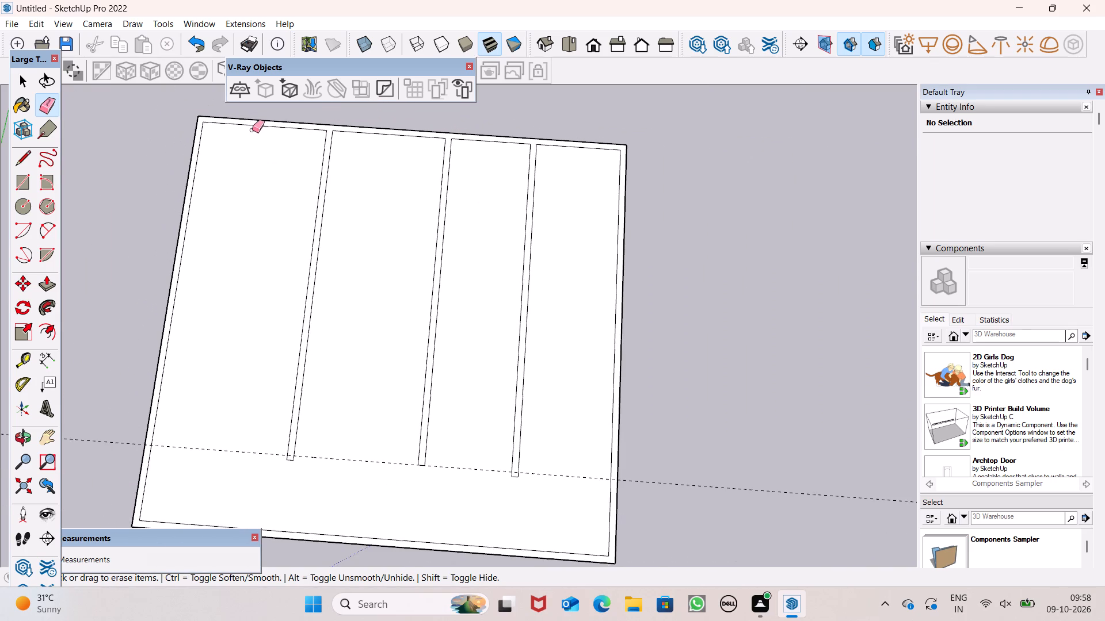
scroll(363, 428, "up", 7)
scroll(359, 350, "down", 3)
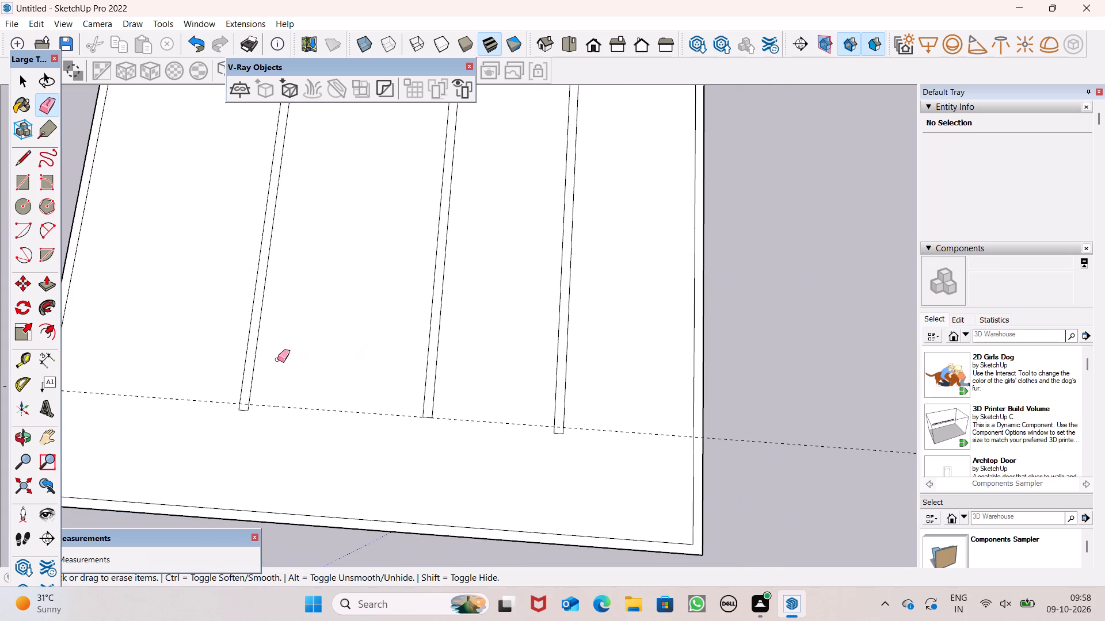
left_click(23, 164)
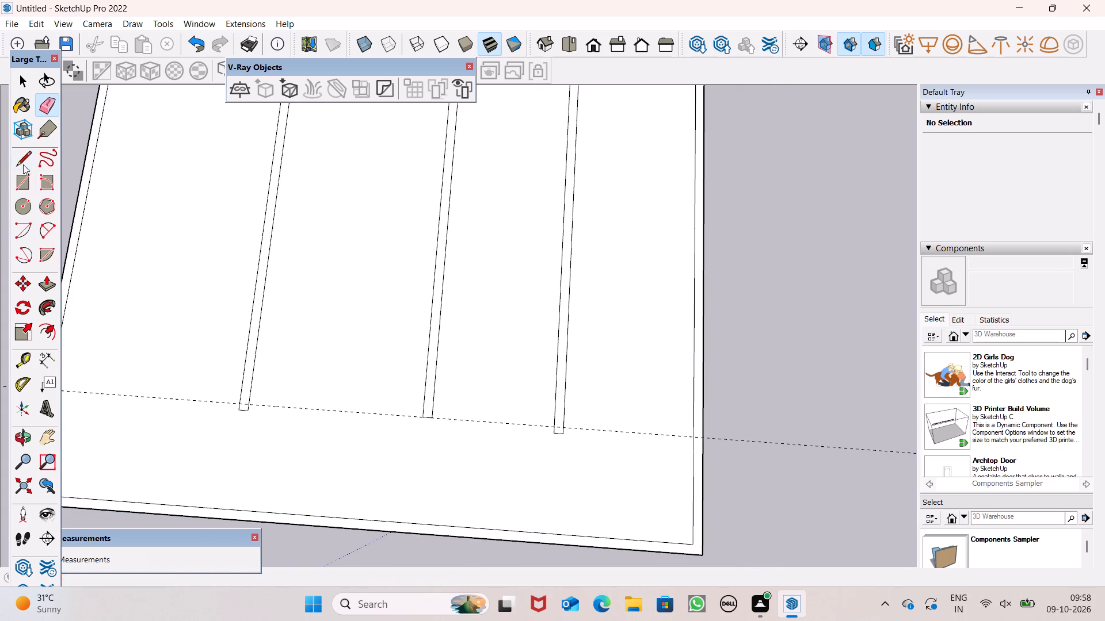
scroll(567, 453, "up", 2)
scroll(563, 449, "down", 1)
scroll(563, 449, "up", 7)
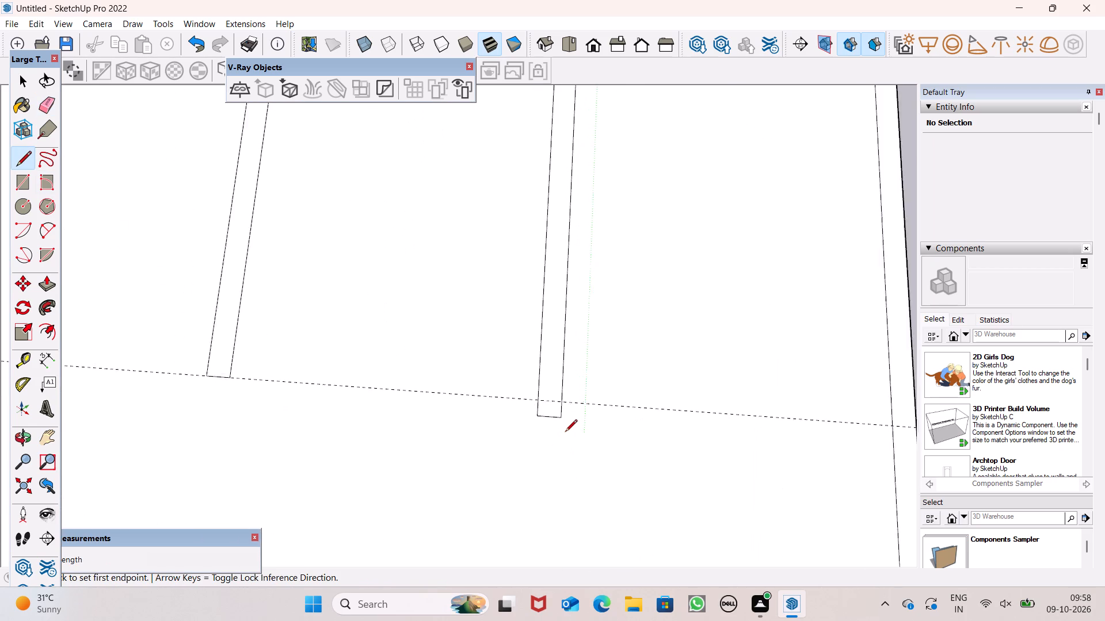
scroll(565, 432, "up", 3)
left_click(538, 396)
left_click(562, 392)
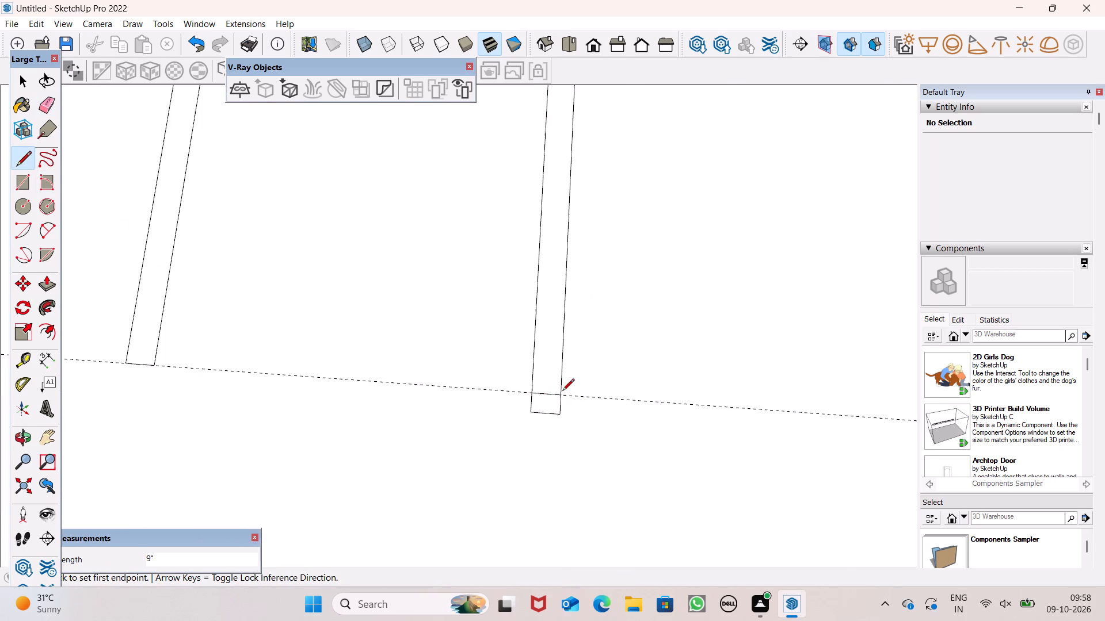
Draw a line across the free end of the first wall strip, along the crossing guide.
scroll(478, 325, "down", 12)
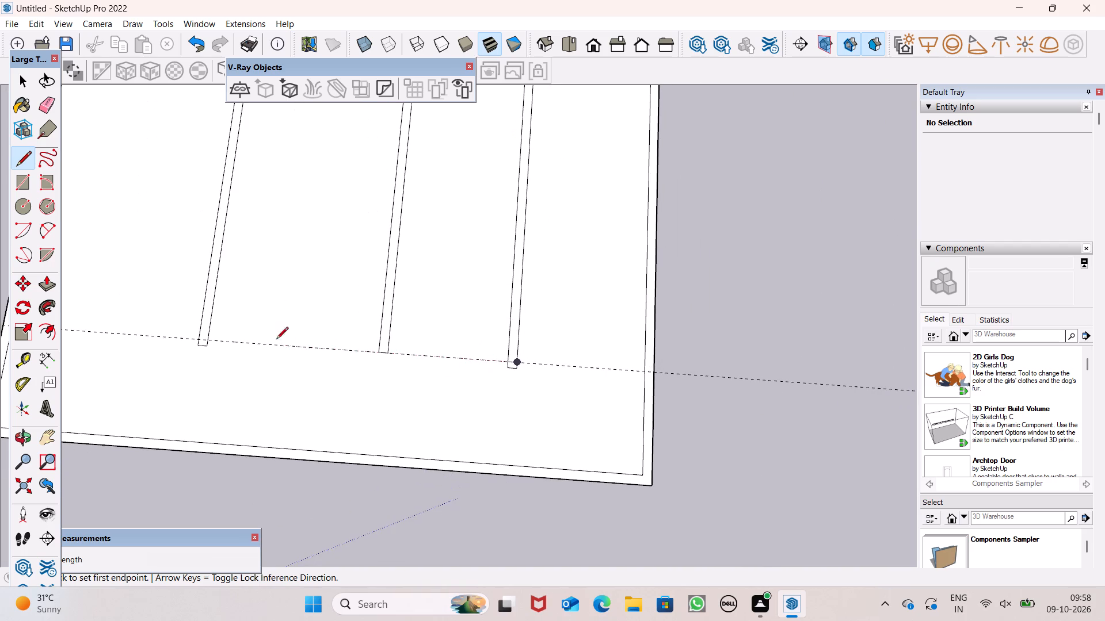
scroll(221, 342, "up", 13)
left_click(195, 336)
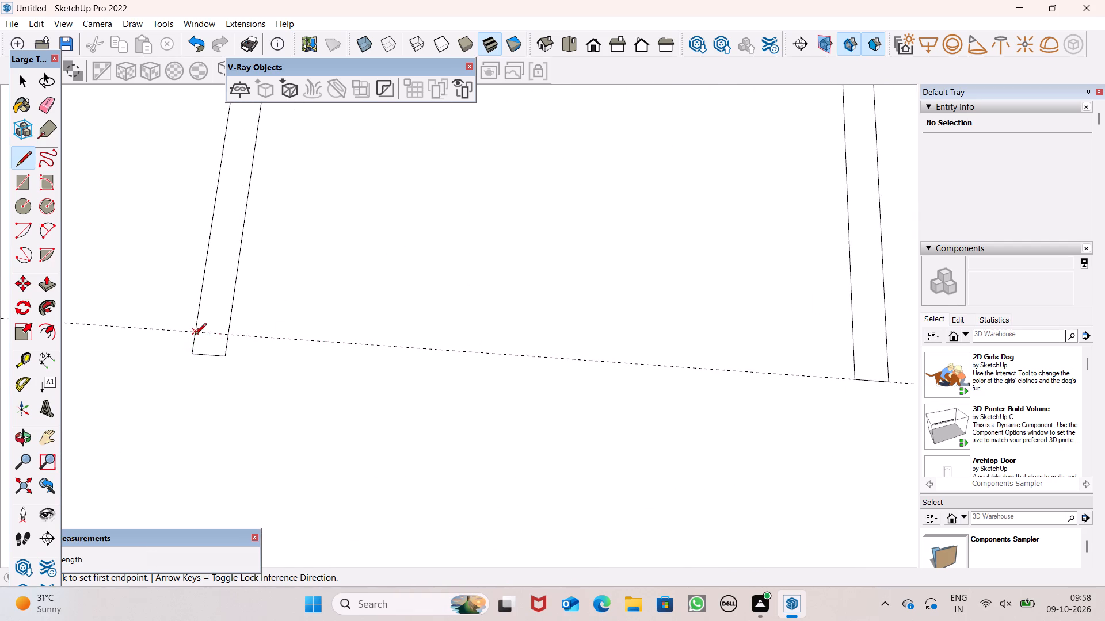
left_click(231, 333)
Erase the edges of the first wall strip that extend past the crossing guide.
scroll(283, 280, "down", 5)
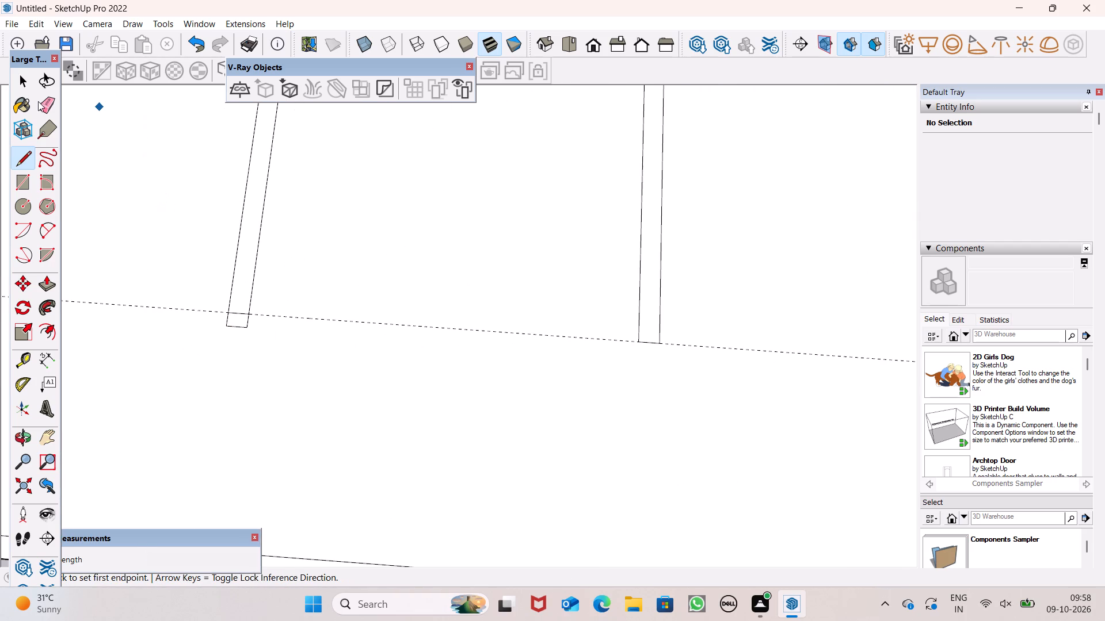
left_click(43, 102)
left_click_drag(221, 329, 237, 327)
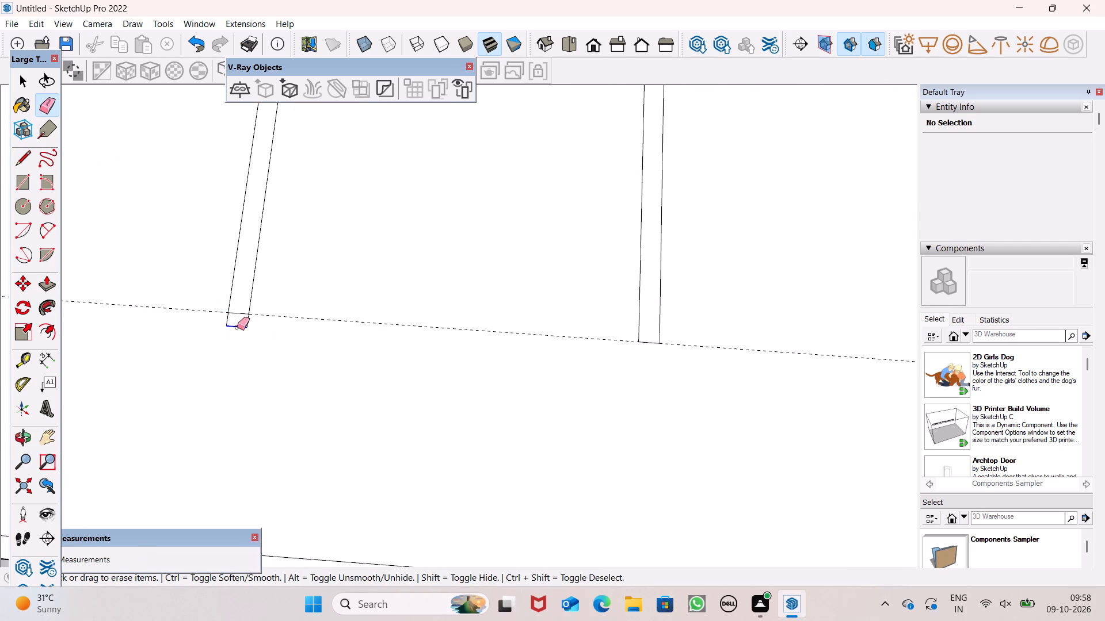
left_click_drag(237, 327, 222, 323)
Erase the edges of the third wall strip that extend past the crossing guide.
scroll(234, 325, "down", 1)
scroll(224, 323, "up", 1)
scroll(216, 318, "down", 2)
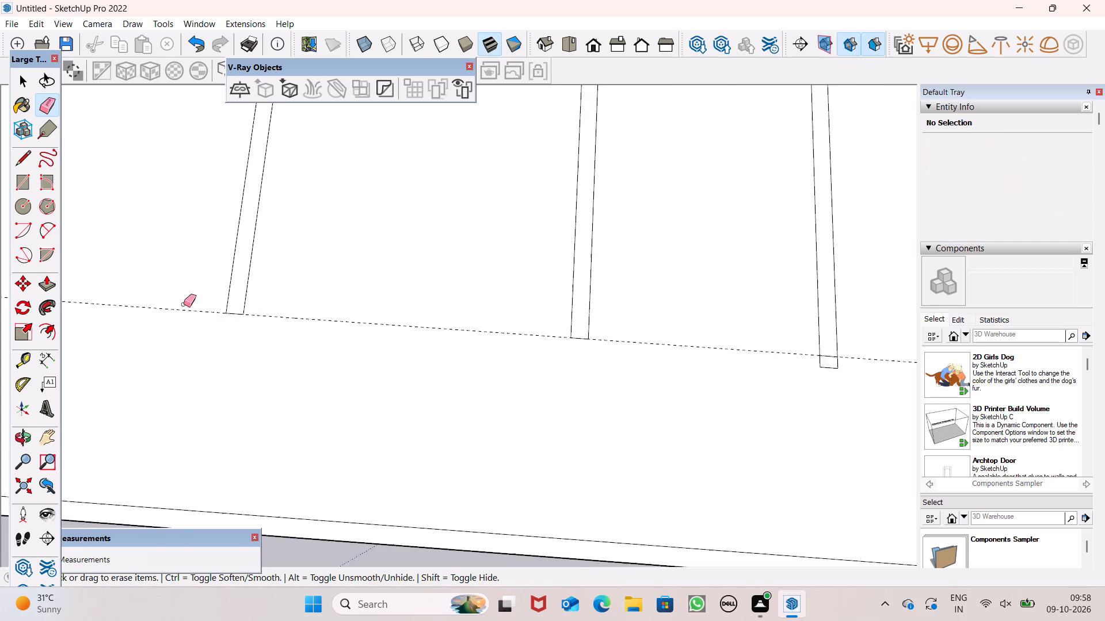
scroll(184, 304, "down", 9)
scroll(459, 317, "up", 6)
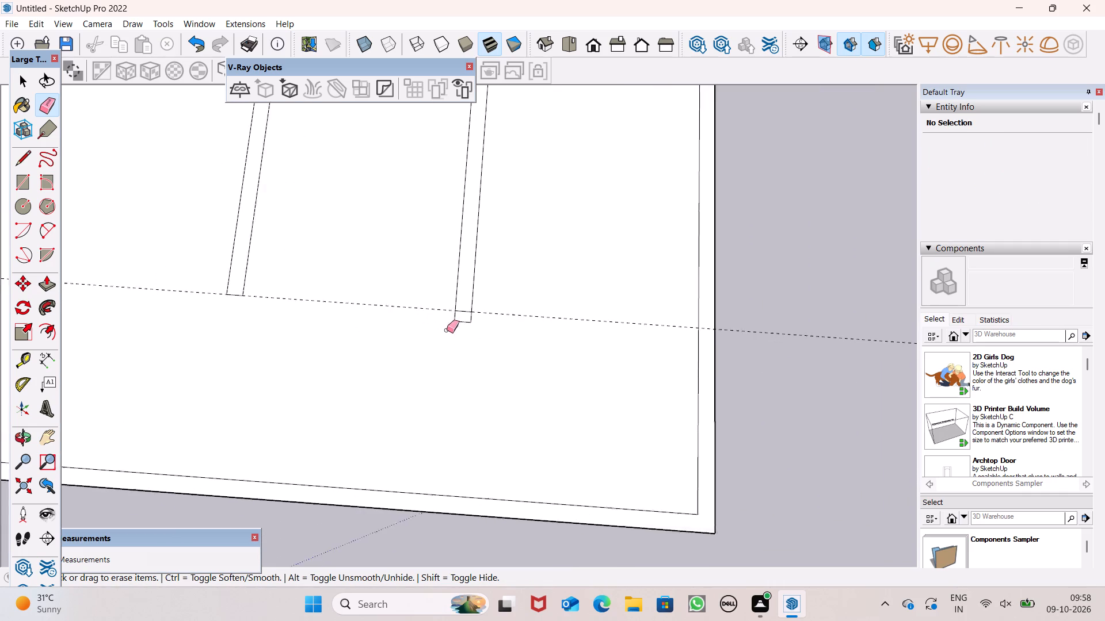
scroll(447, 330, "up", 9)
left_click_drag(422, 317, 470, 324)
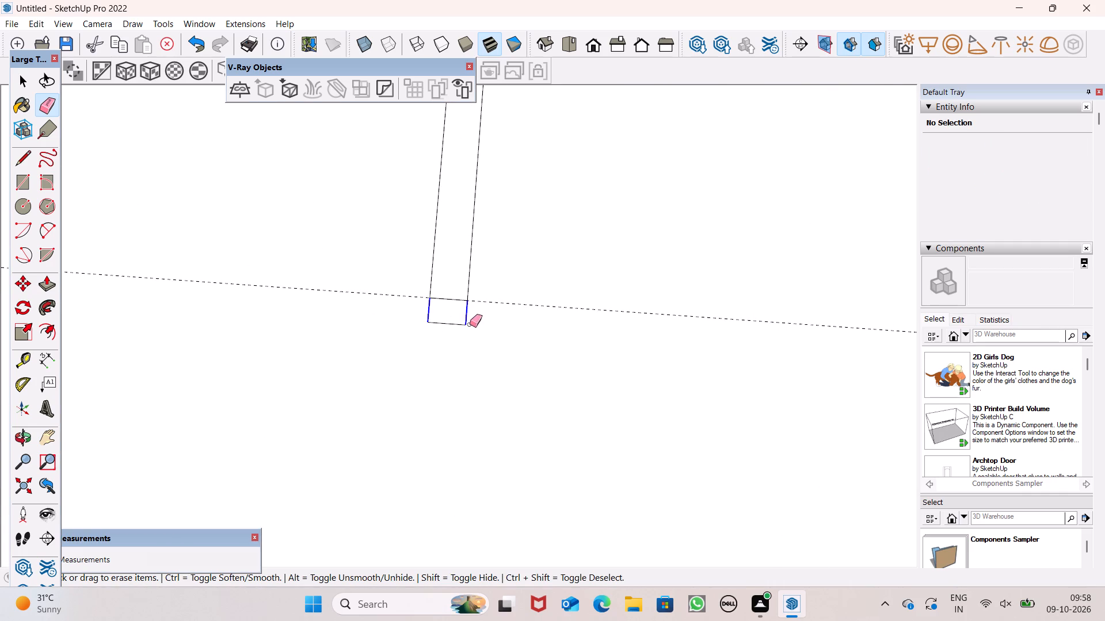
left_click_drag(470, 324, 454, 329)
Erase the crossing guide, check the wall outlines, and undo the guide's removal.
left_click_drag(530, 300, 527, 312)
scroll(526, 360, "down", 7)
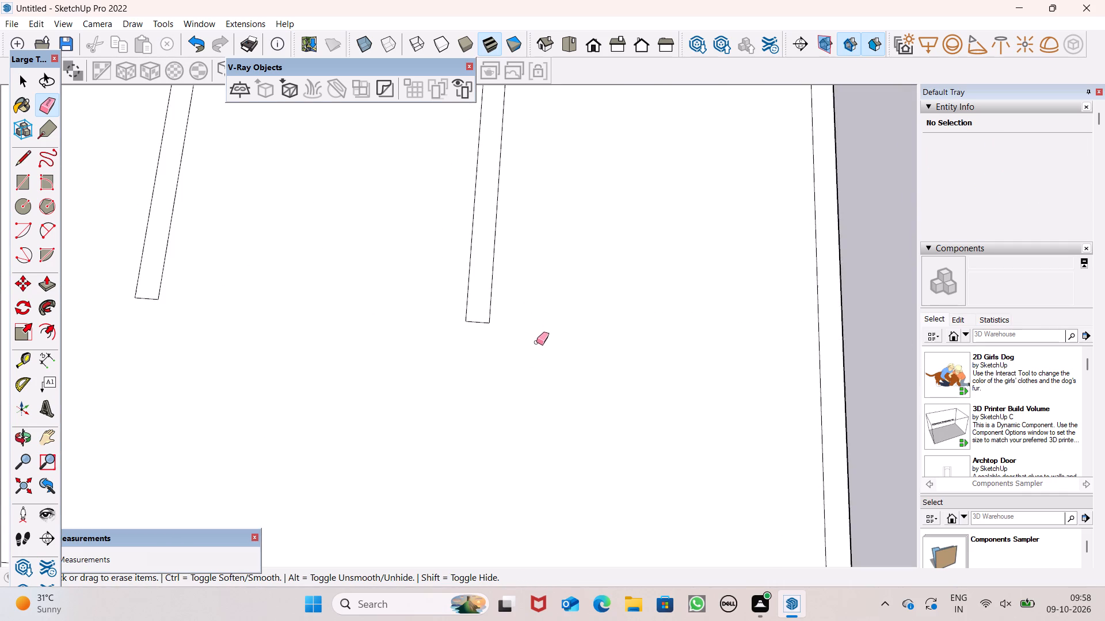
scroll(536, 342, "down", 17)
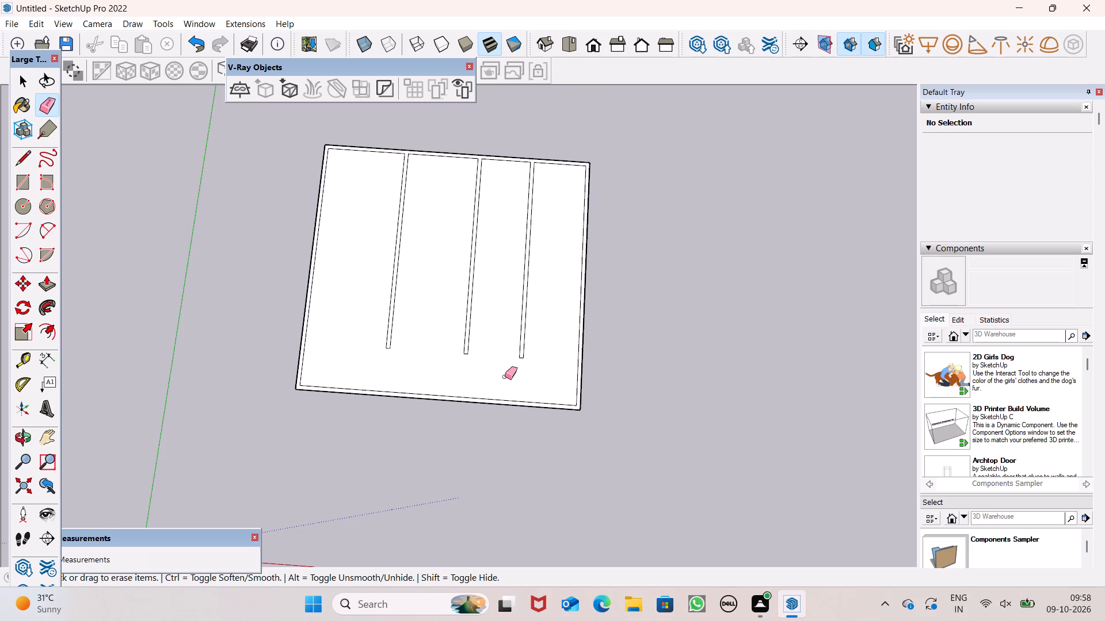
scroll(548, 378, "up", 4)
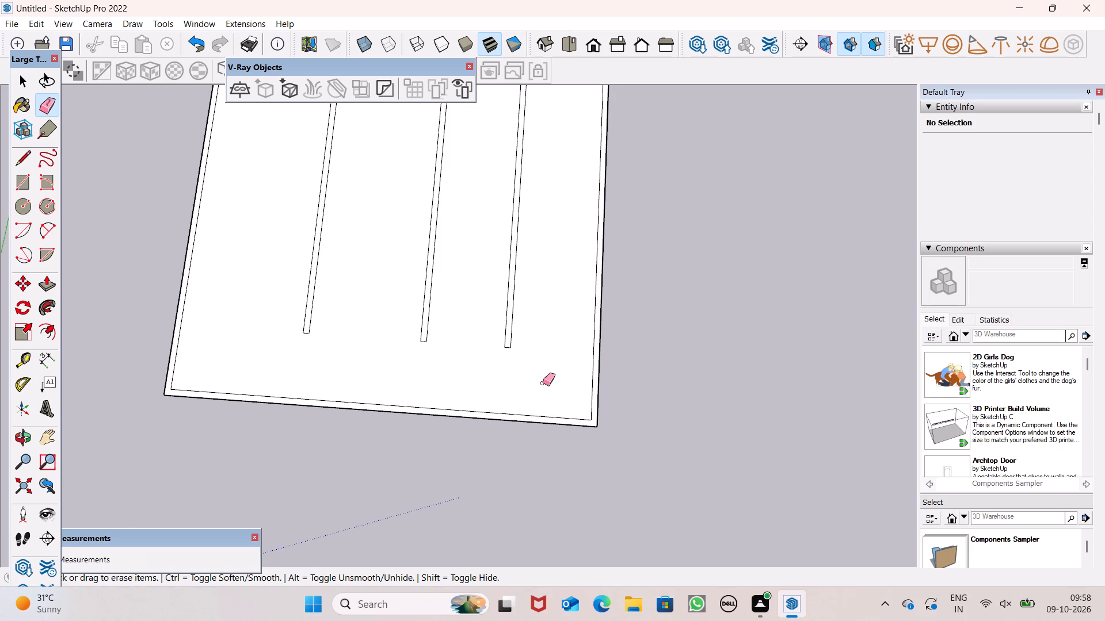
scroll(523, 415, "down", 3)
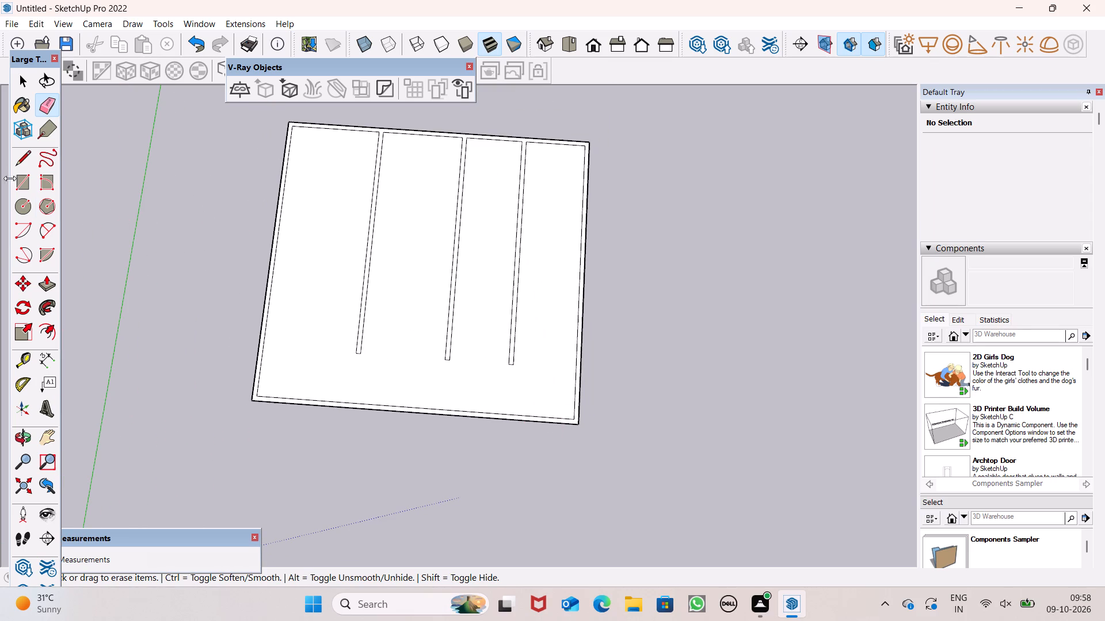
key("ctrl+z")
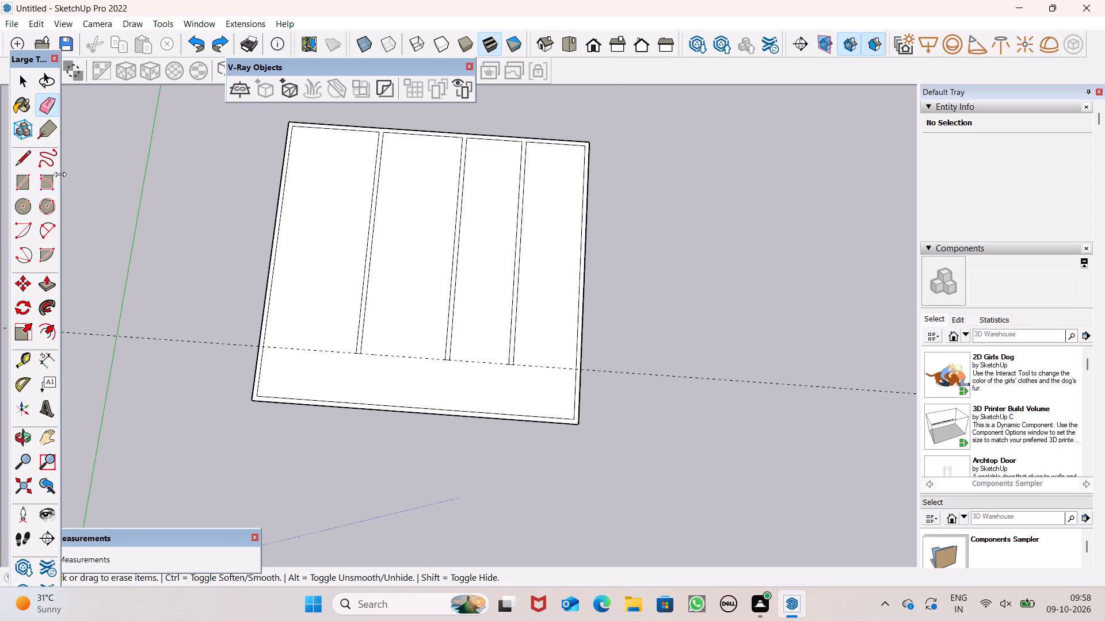
Draw a 9" line along the crossing guide across the outer wall border on the first strip's side.
left_click(21, 168)
scroll(228, 329, "down", 1)
scroll(235, 338, "up", 6)
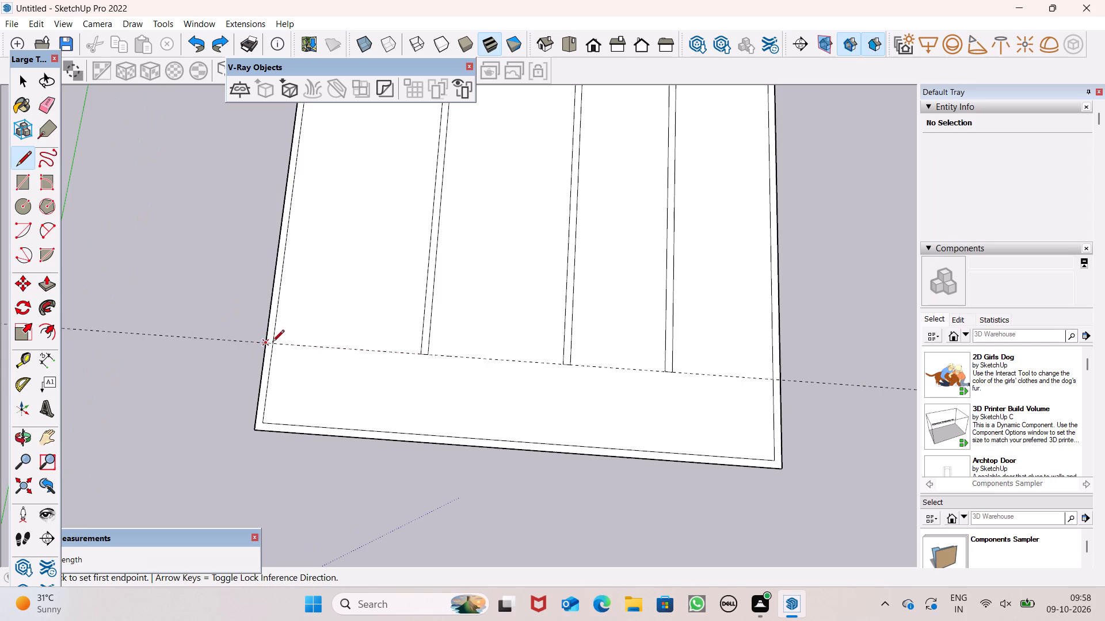
scroll(281, 342, "up", 8)
left_click(265, 343)
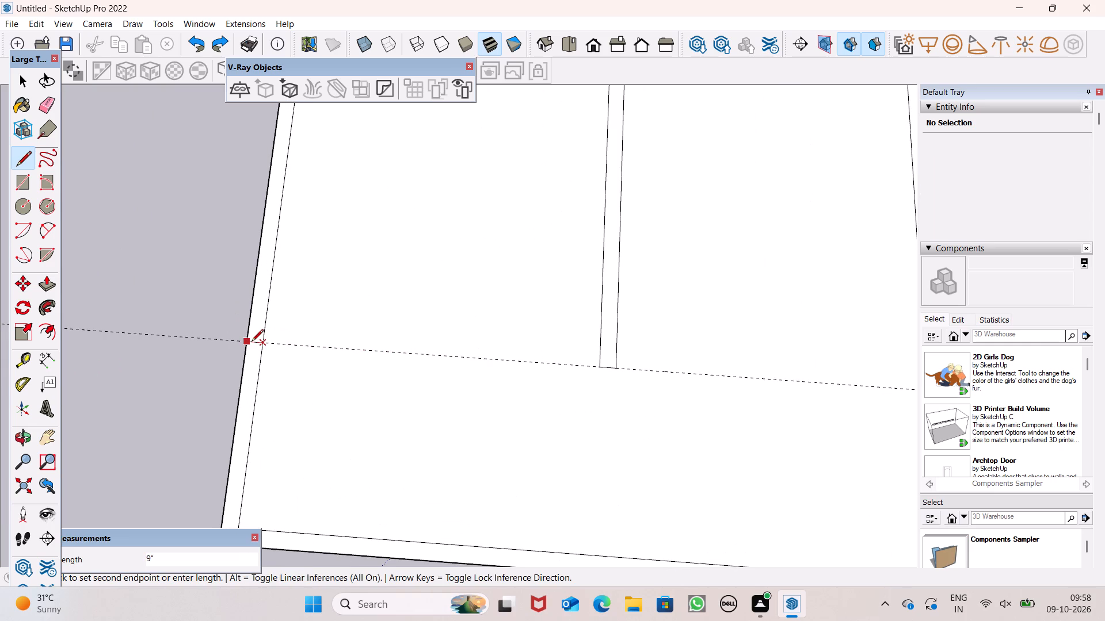
left_click(250, 340)
Draw a 9" line along the crossing guide across the opposite outer wall border, on the third strip's side.
scroll(196, 270, "down", 8)
scroll(152, 315, "down", 5)
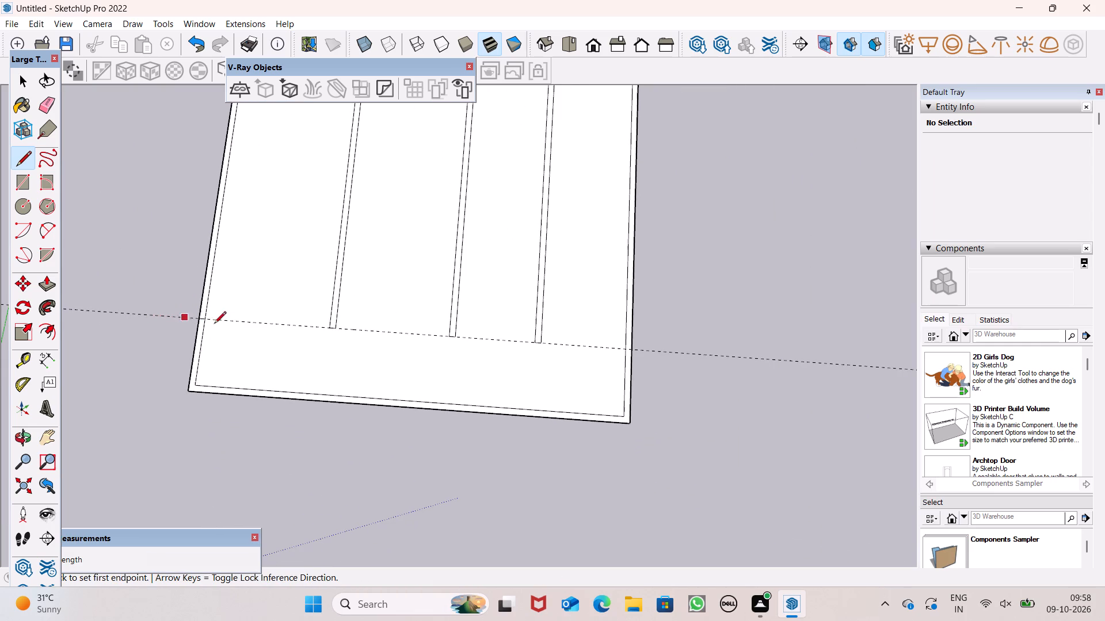
scroll(639, 356, "up", 12)
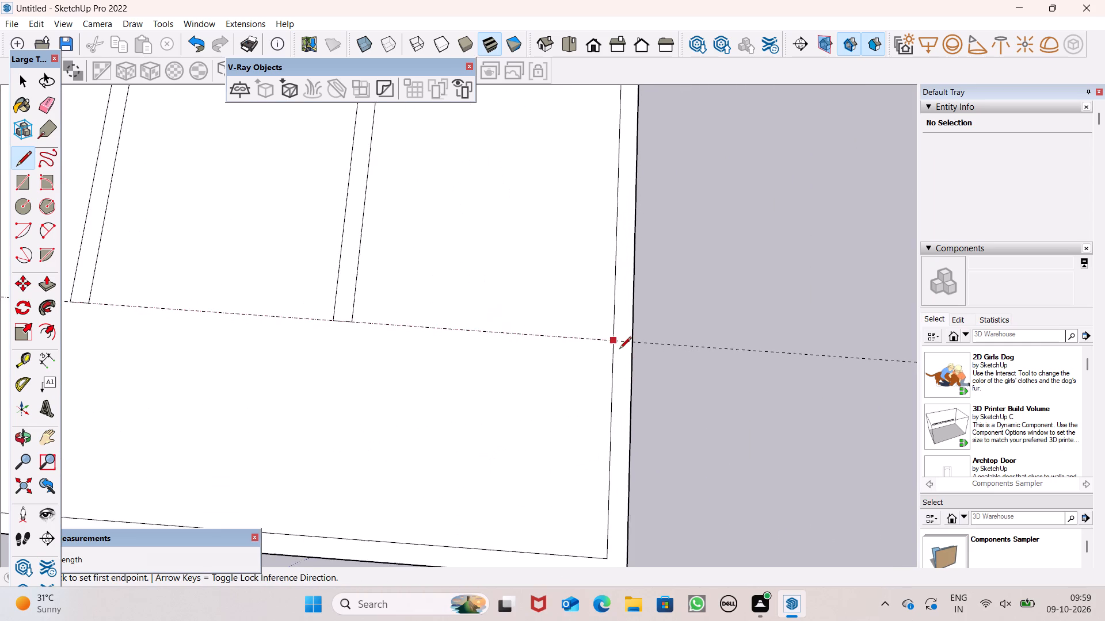
scroll(619, 350, "up", 1)
left_click(614, 338)
left_click(632, 339)
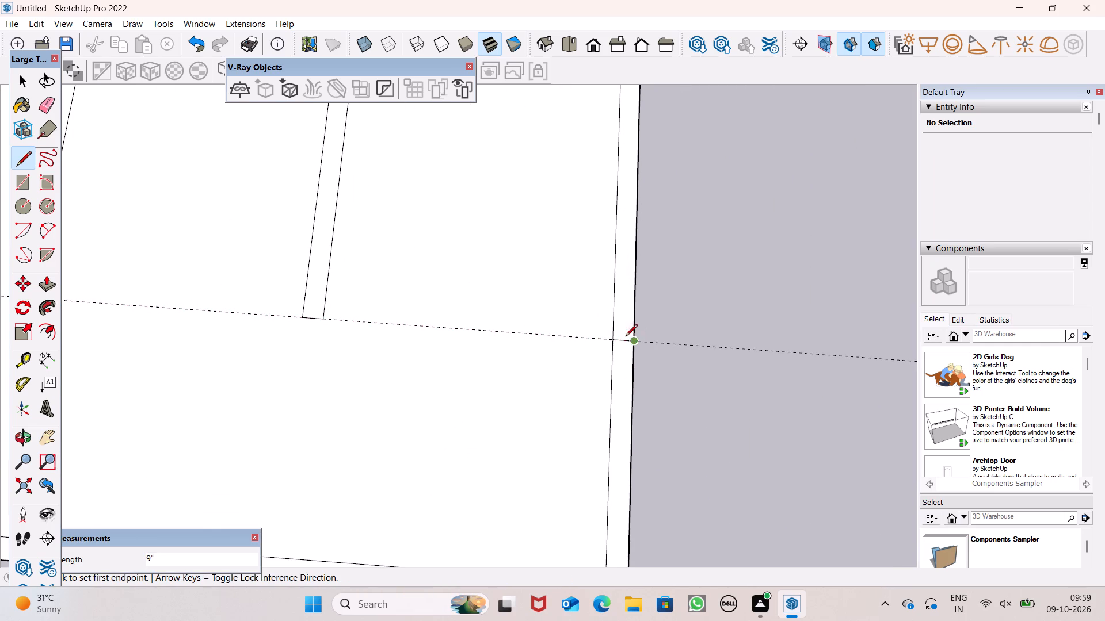
Erase the guide line crossing the slab at the ends of the interior wall strips.
scroll(506, 313, "down", 7)
scroll(447, 369, "down", 11)
key("space")
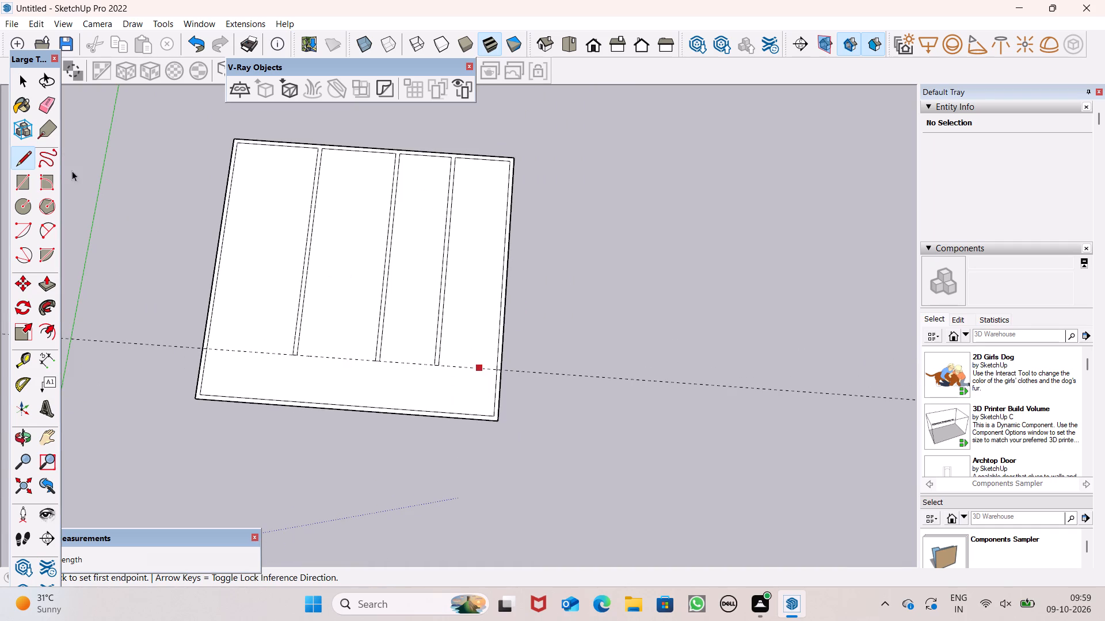
left_click(45, 112)
left_click_drag(127, 299, 119, 365)
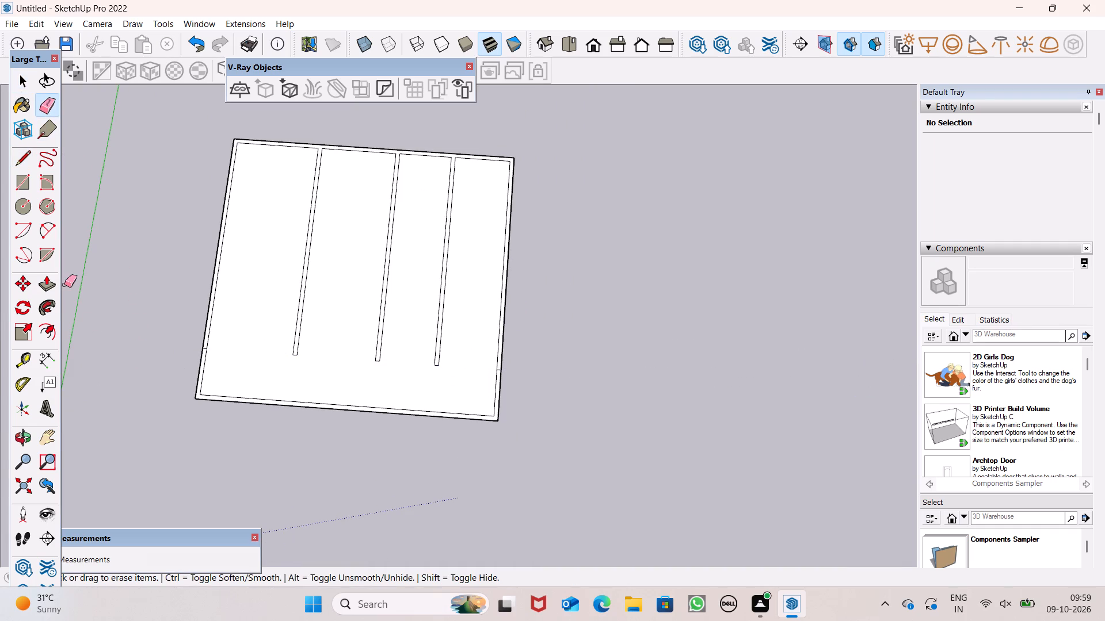
Push/Pull the connected outer and interior wall outline up 10', leaving the border beyond the 9" cut lines flat.
left_click(43, 287)
scroll(538, 460, "up", 7)
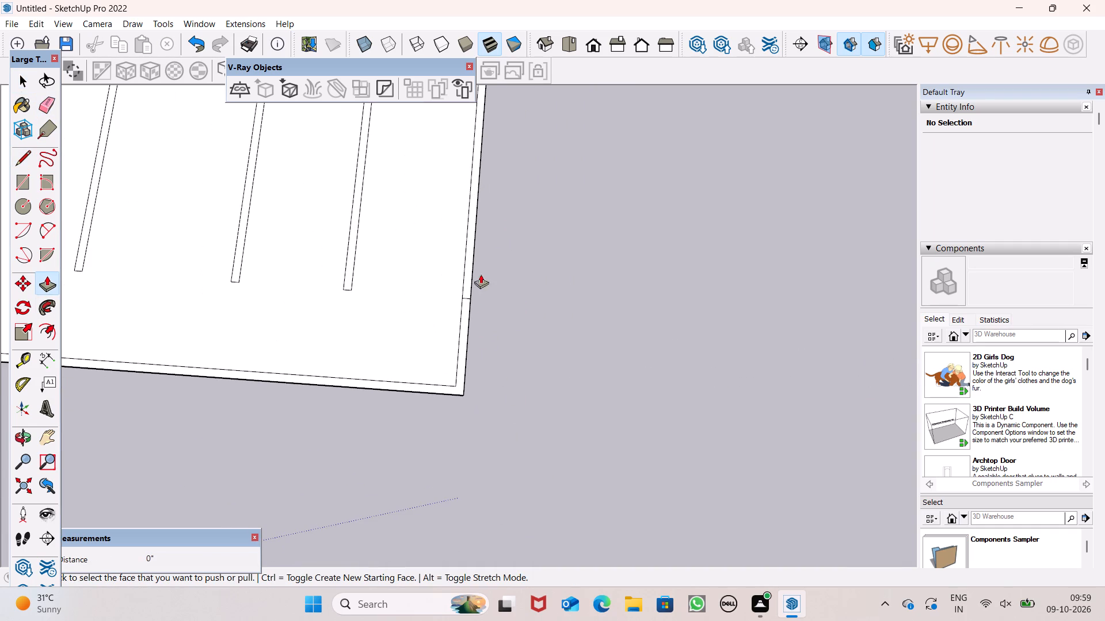
left_click_drag(472, 270, 426, 237)
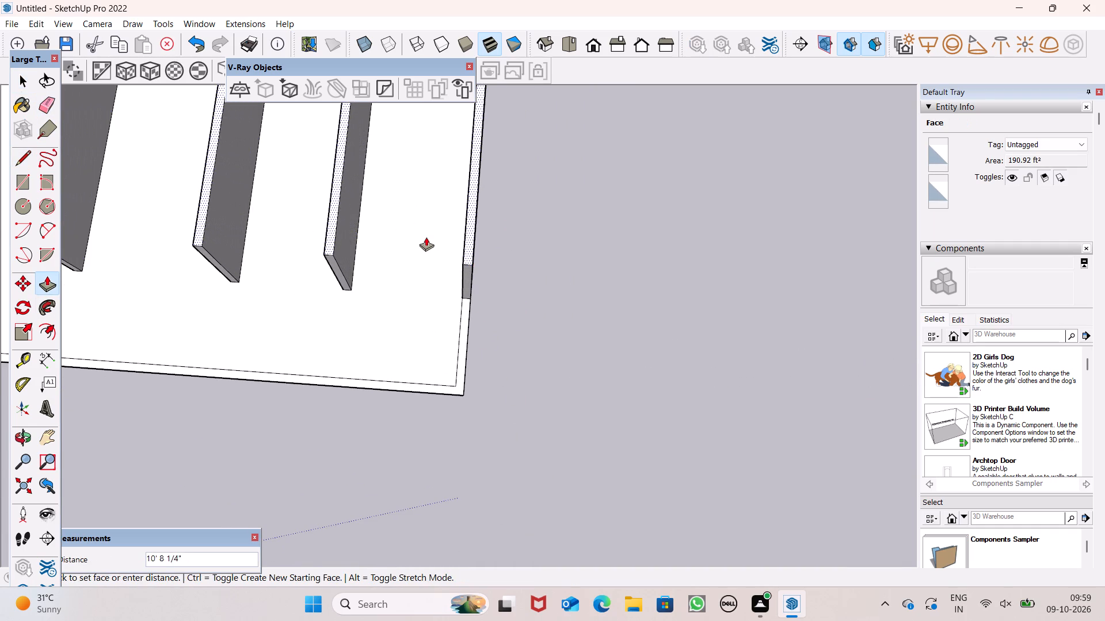
left_click_drag(426, 237, 426, 236)
key("1")
type("0'")
key("Return")
Examine the raised walls and the open end of the slab from several angles.
scroll(433, 346, "down", 6)
middle_click_drag(441, 348, 492, 190)
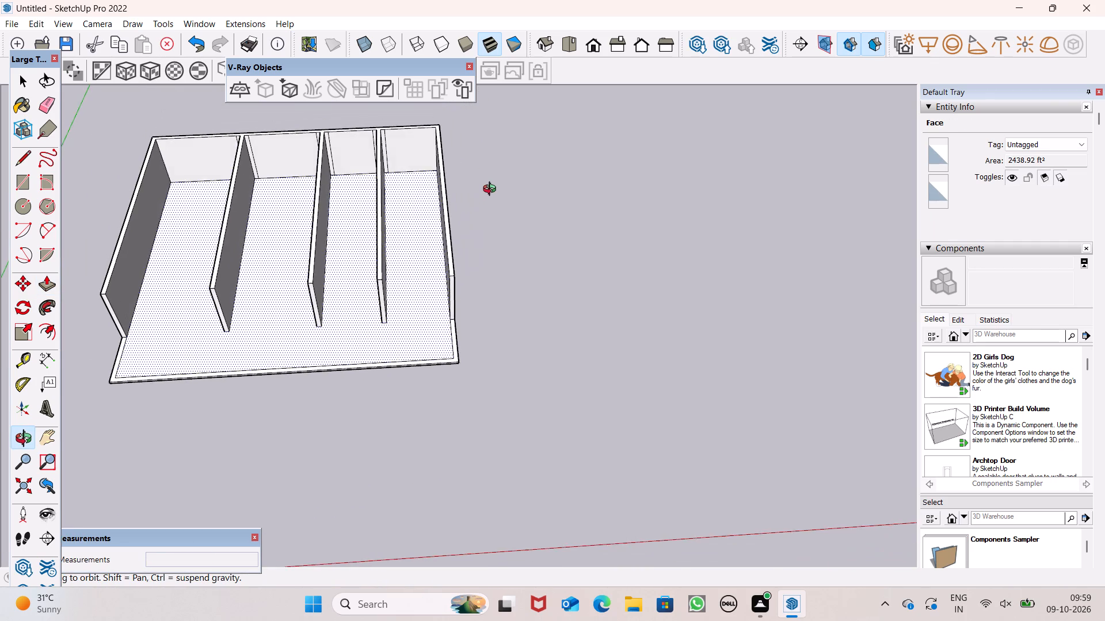
middle_click_drag(492, 190, 478, 211)
middle_click(478, 212)
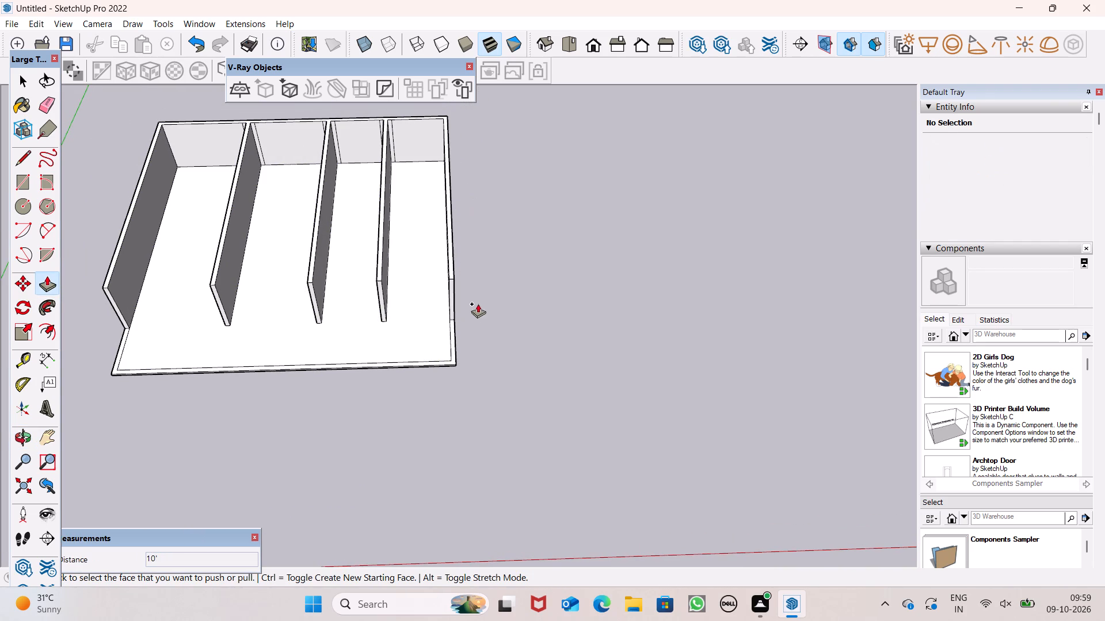
middle_click_drag(475, 301, 436, 135)
scroll(436, 135, "up", 1)
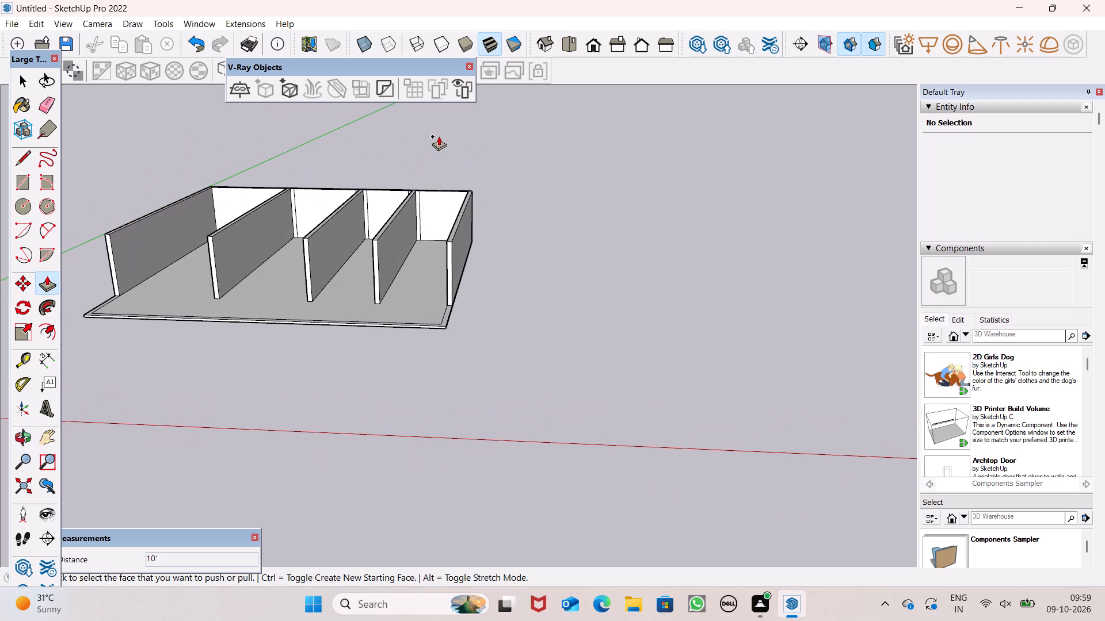
middle_click_drag(423, 206, 473, 231)
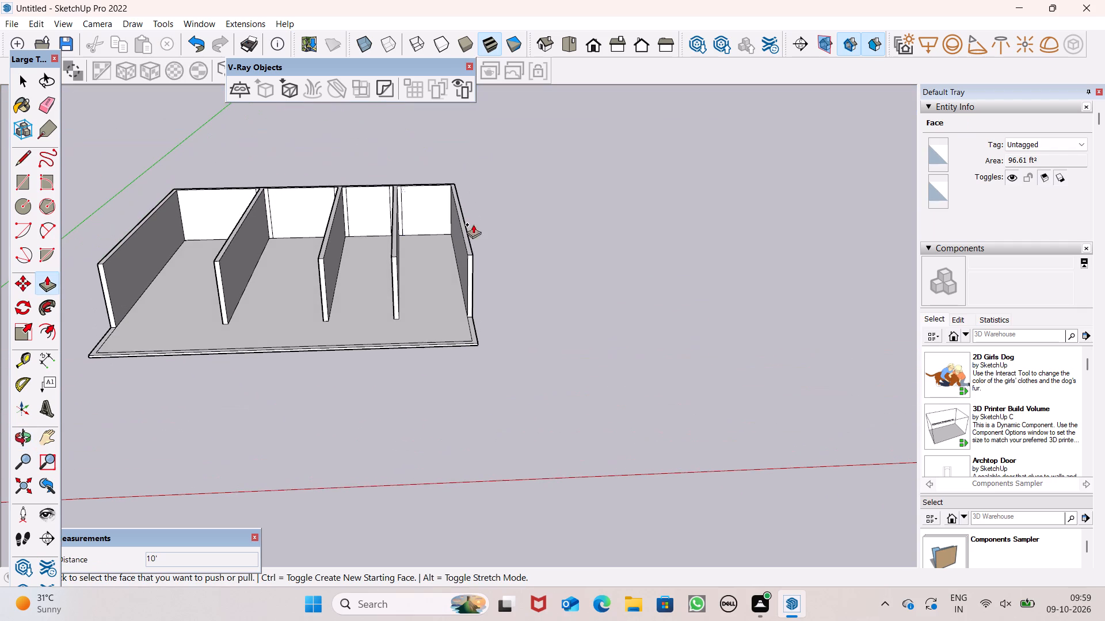
middle_click_drag(235, 190, 244, 172)
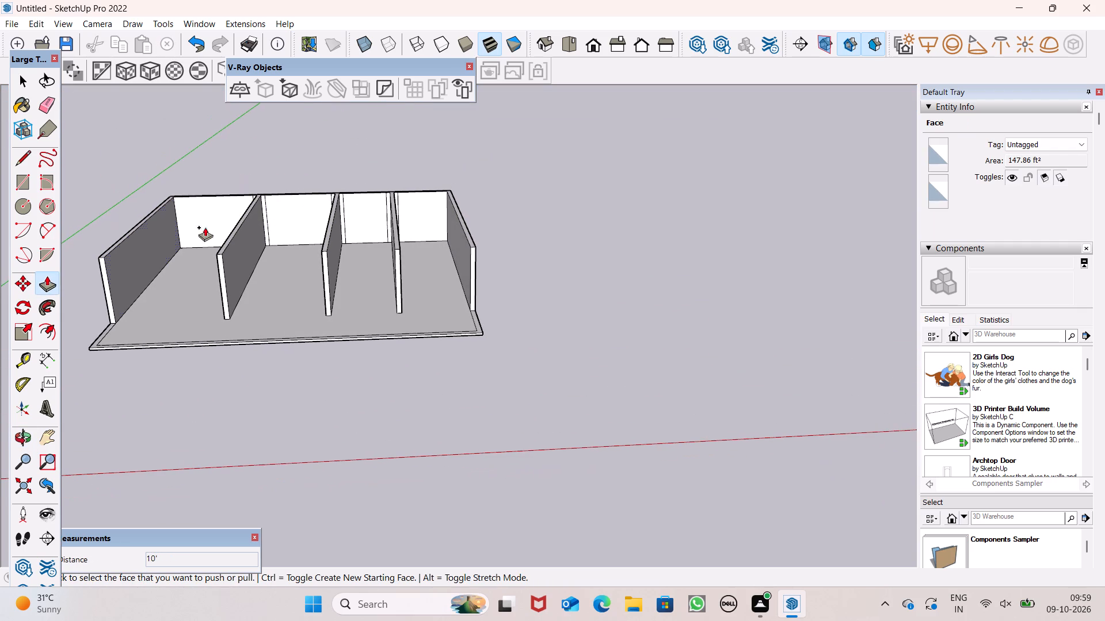
middle_click_drag(220, 323, 233, 457)
scroll(262, 301, "down", 1)
scroll(139, 308, "down", 1)
scroll(90, 356, "up", 2)
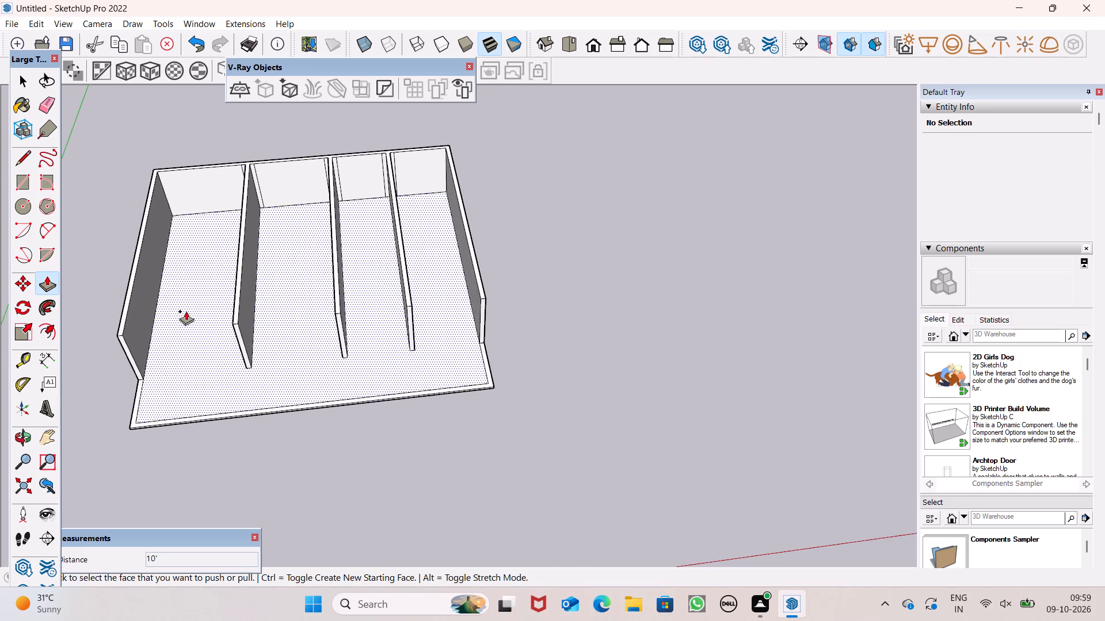
middle_click_drag(184, 310, 155, 321)
Draw floor lines about 8' 4" long from the free ends of the first and second interior walls to the open side's border.
left_click(18, 157)
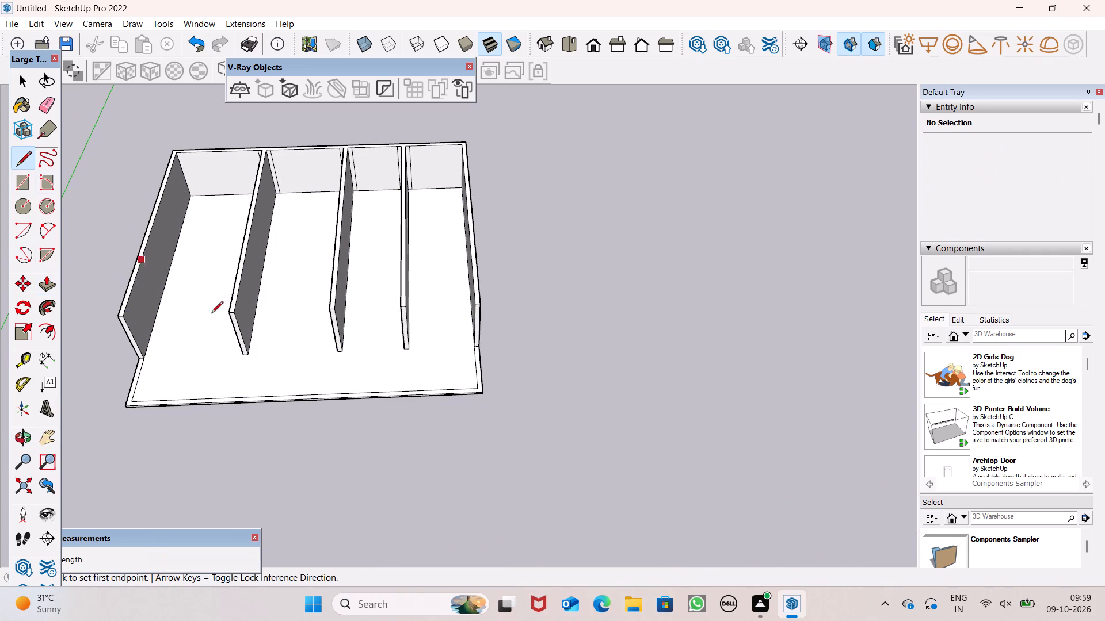
scroll(315, 397, "up", 4)
scroll(308, 396, "down", 1)
scroll(297, 391, "up", 1)
left_click(222, 329)
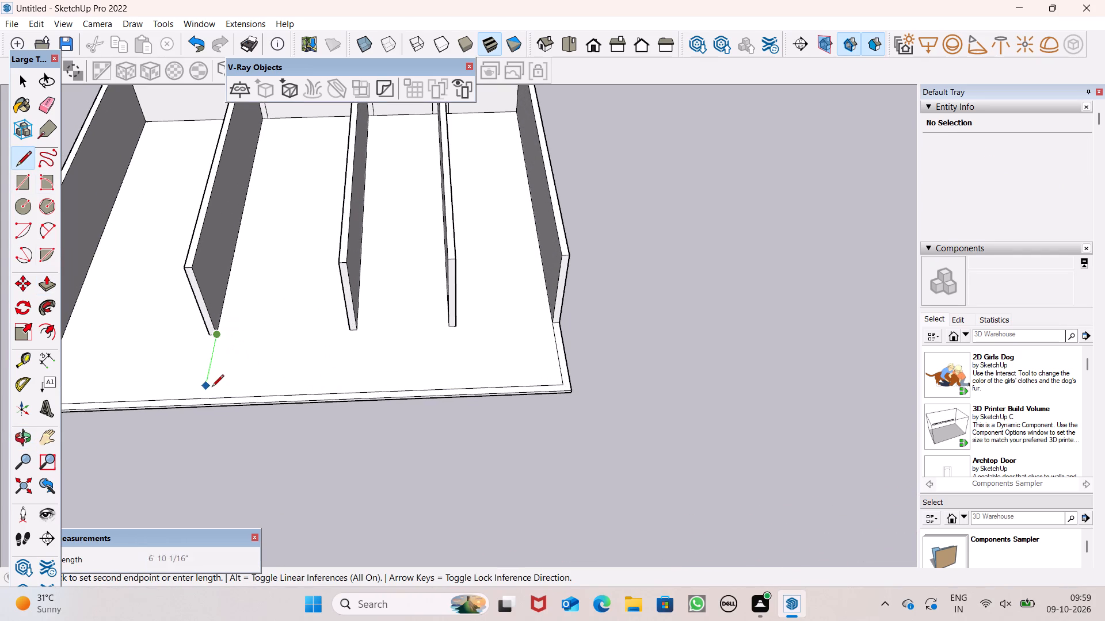
left_click(211, 400)
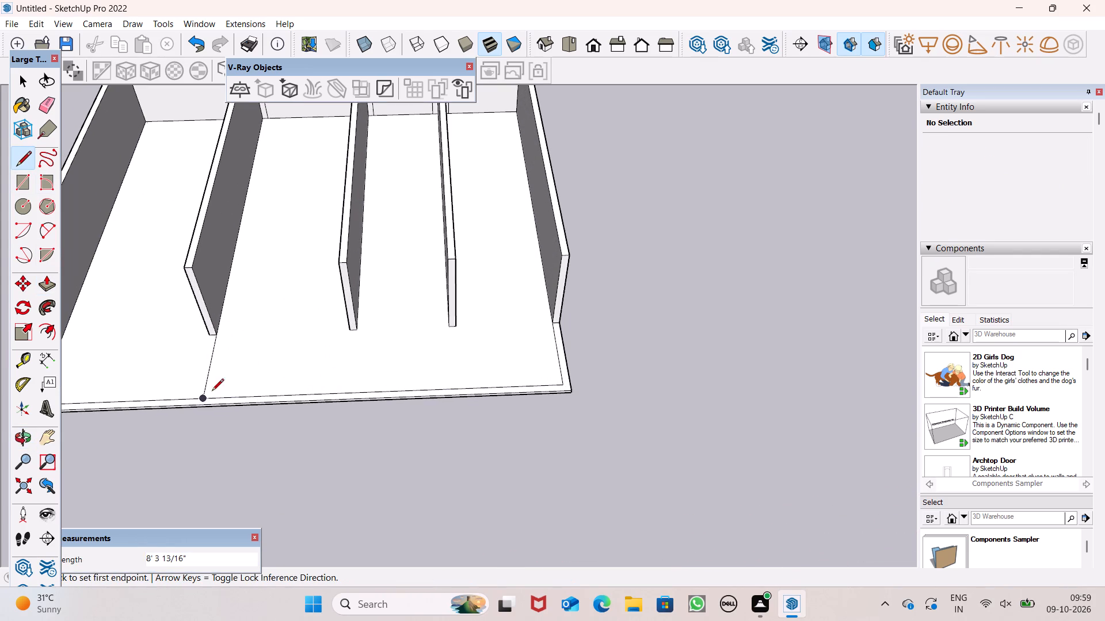
left_click_drag(350, 329, 350, 336)
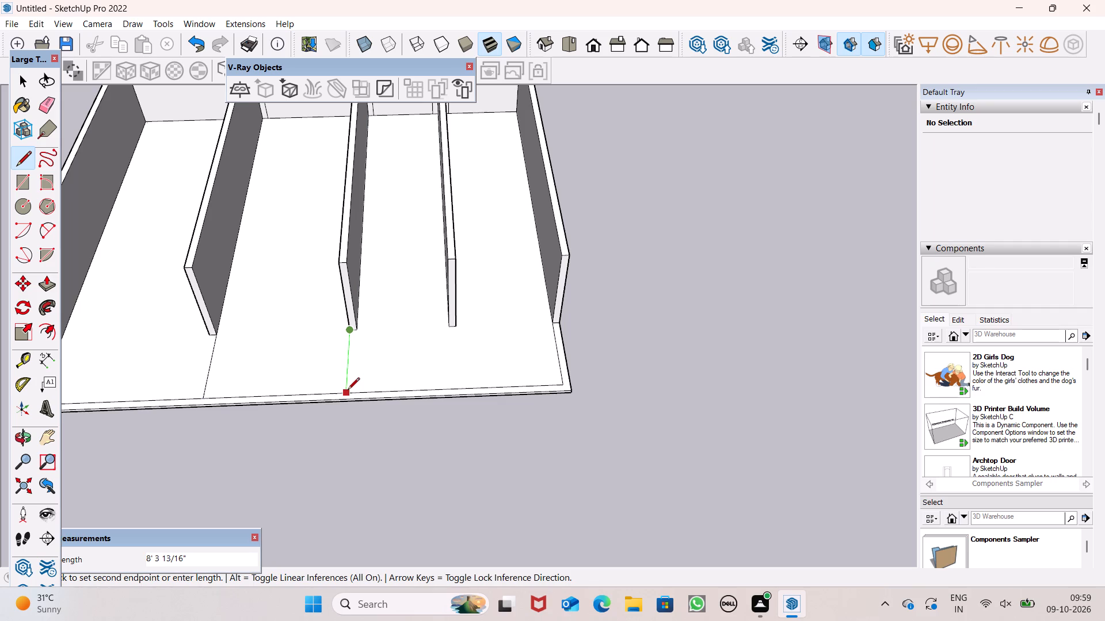
left_click(347, 392)
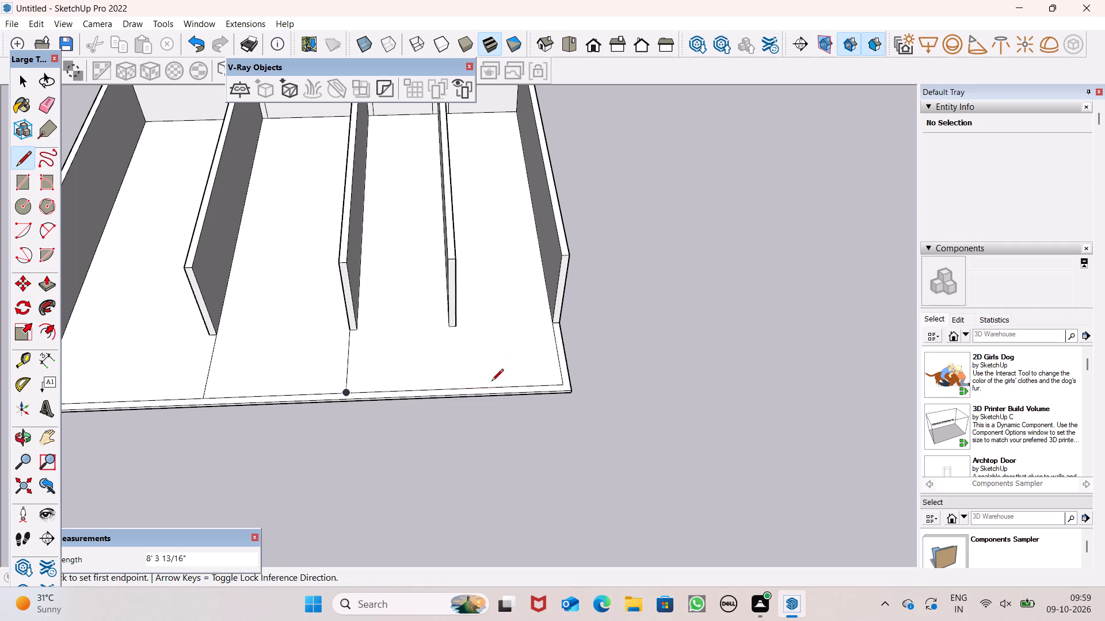
scroll(494, 394, "down", 2)
middle_click_drag(452, 382, 447, 363)
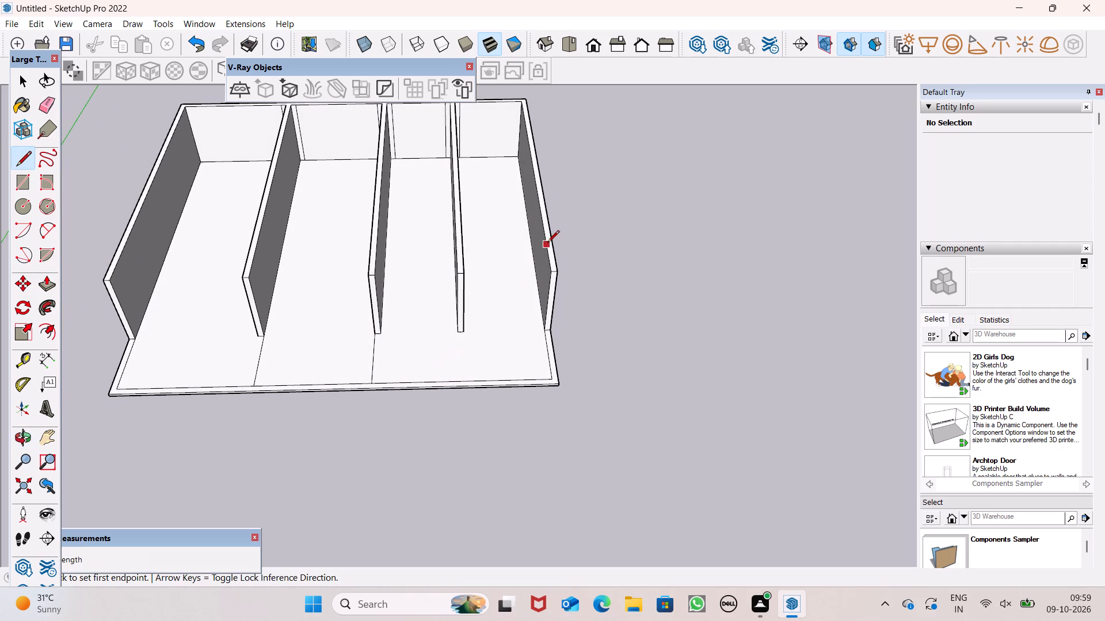
key("space")
Push the free end face of the outer wall beside the first room back about 7' 5".
scroll(356, 314, "down", 1)
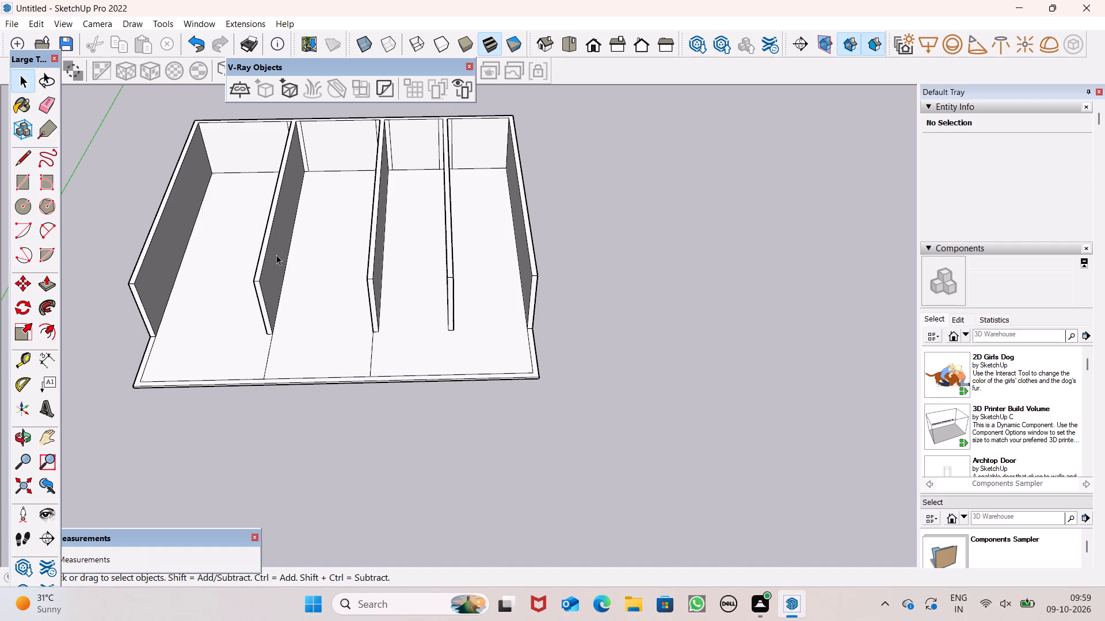
scroll(201, 194, "up", 1)
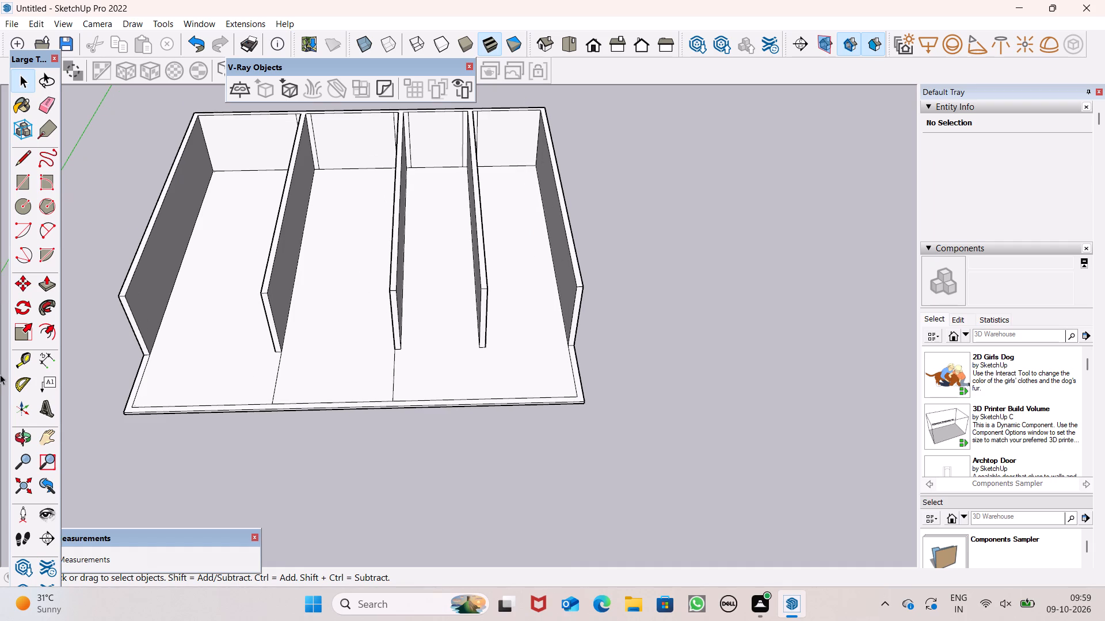
scroll(154, 435, "down", 4)
left_click(51, 286)
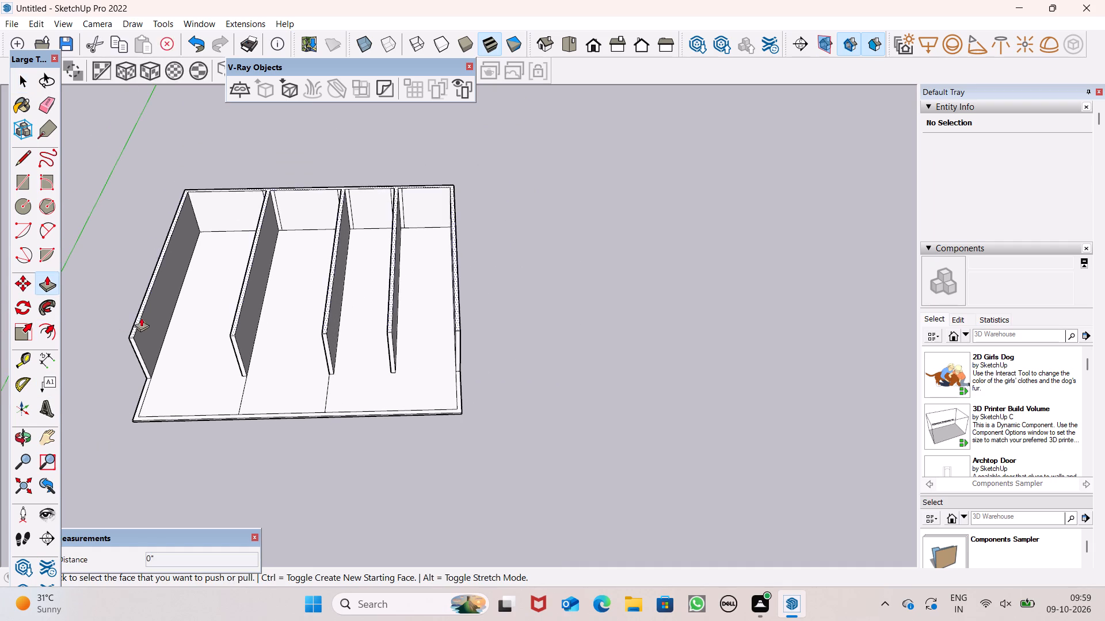
scroll(128, 324, "up", 8)
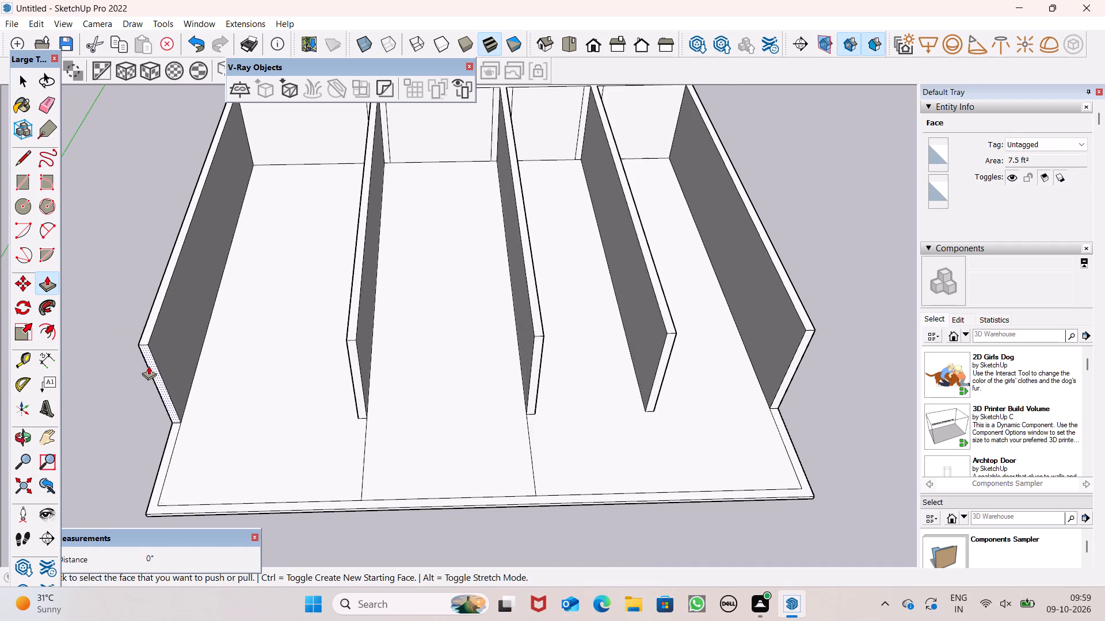
left_click_drag(151, 367, 151, 356)
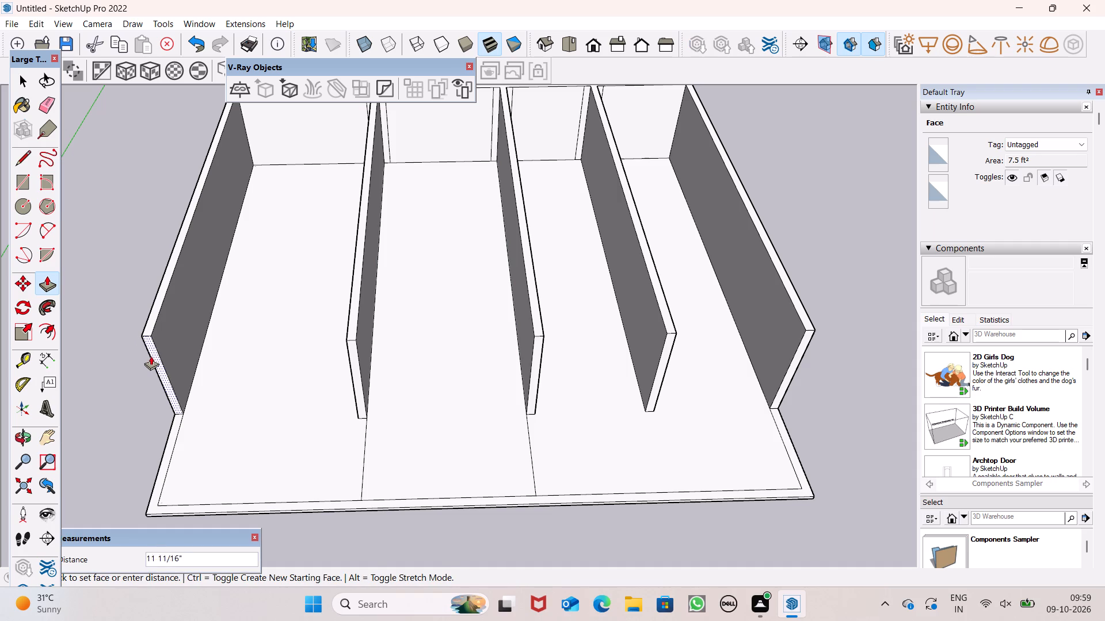
left_click_drag(151, 356, 163, 301)
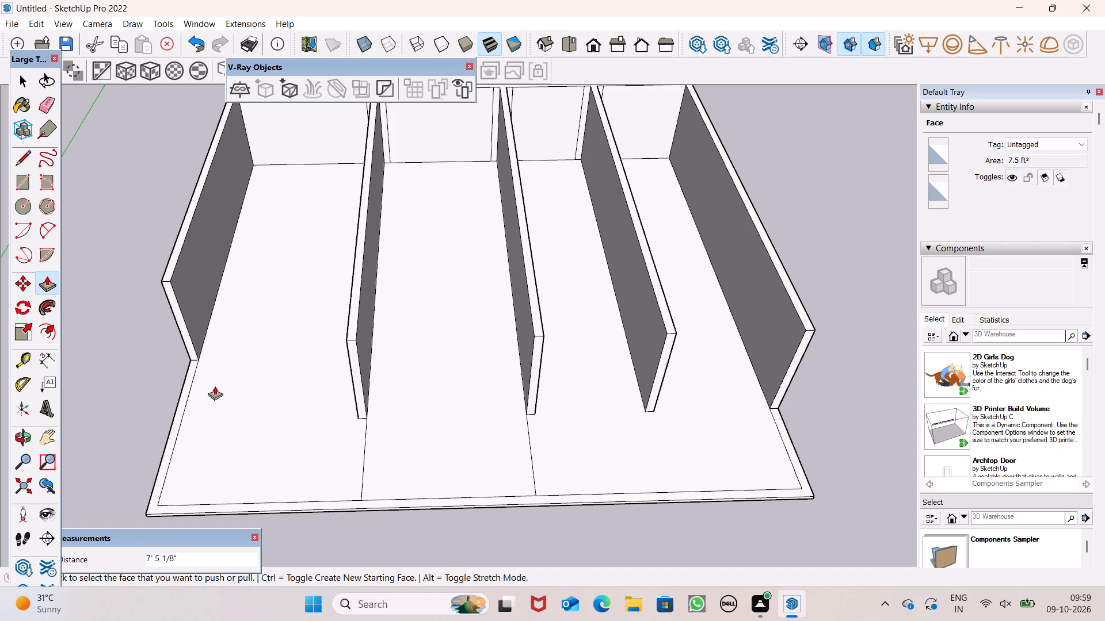
left_click(180, 316)
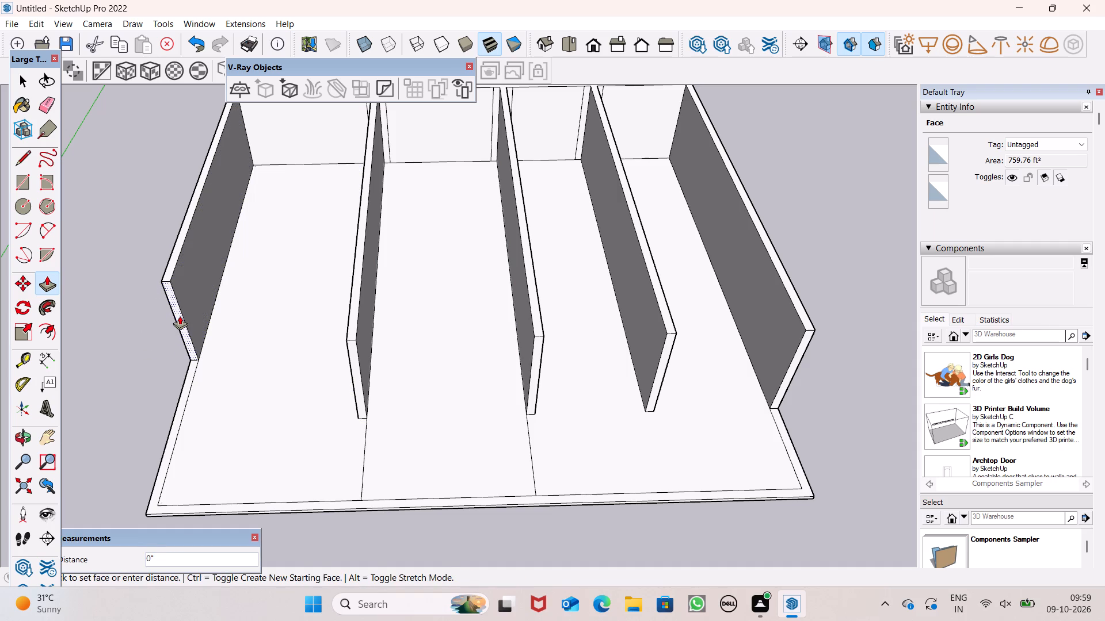
scroll(321, 357, "down", 3)
middle_click_drag(317, 361, 315, 340)
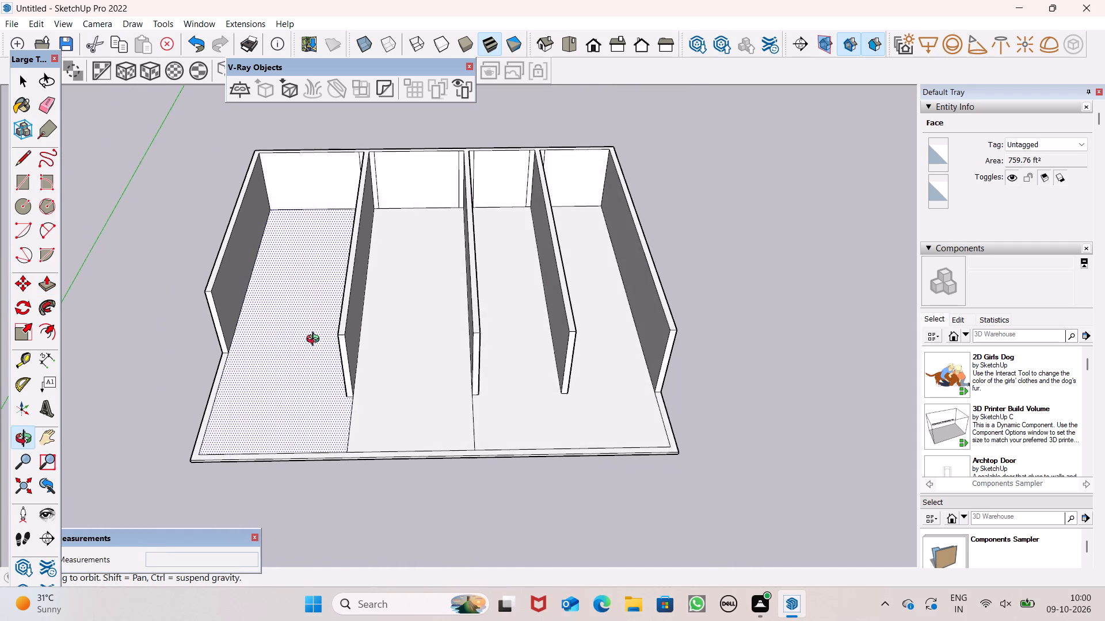
middle_click_drag(315, 340, 318, 342)
key("space")
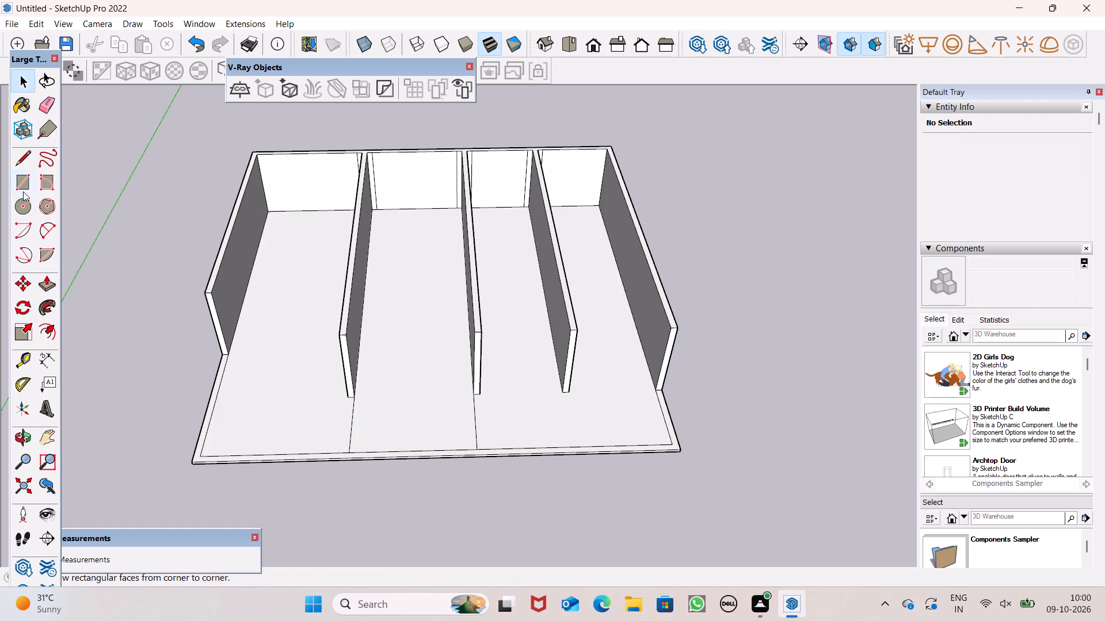
Pull the same outer wall's end face out about 2' toward the open side of the slab.
left_click(26, 170)
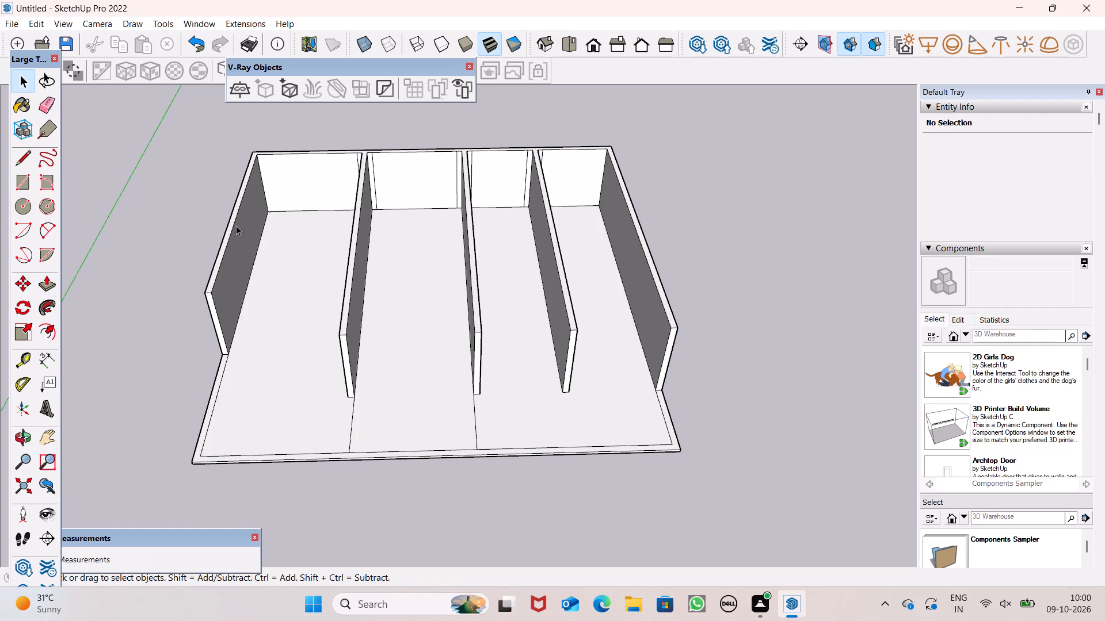
scroll(201, 284, "up", 2)
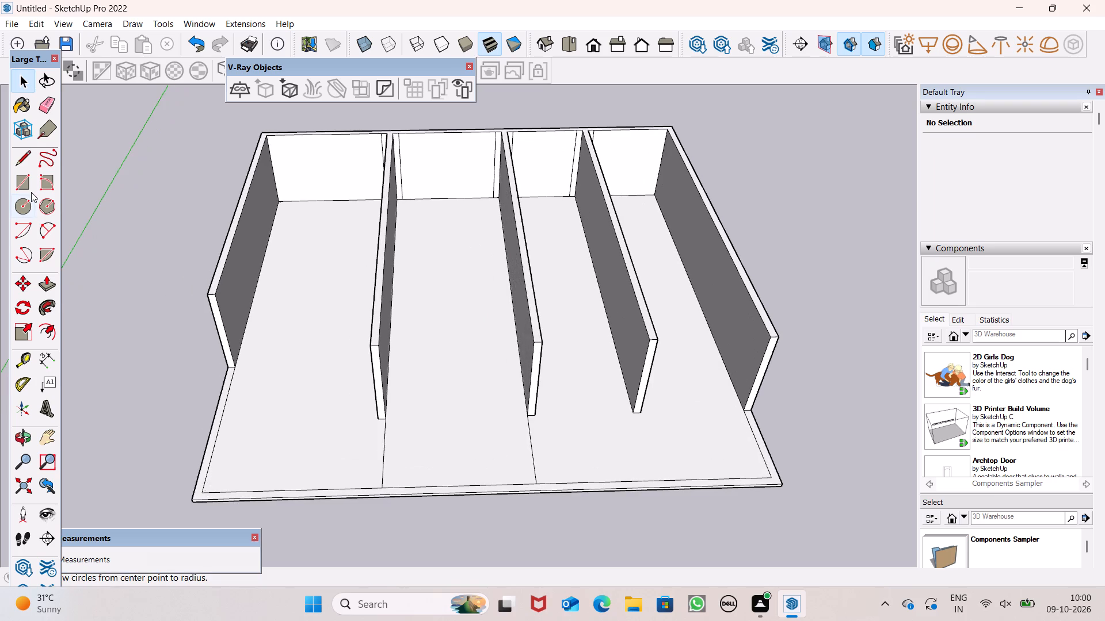
scroll(153, 282, "up", 2)
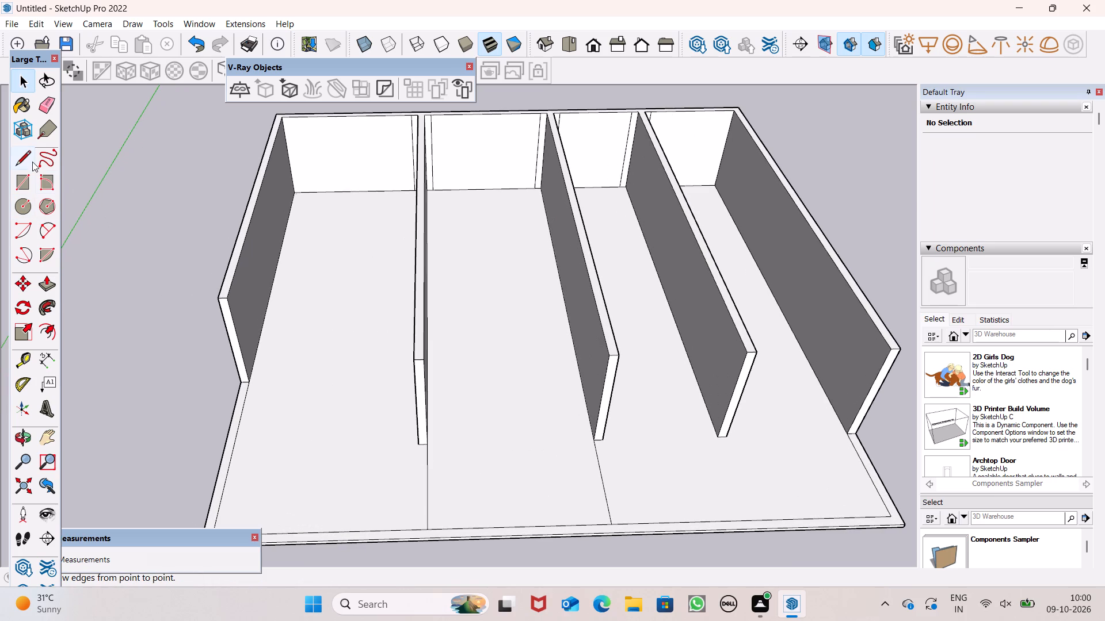
left_click(28, 164)
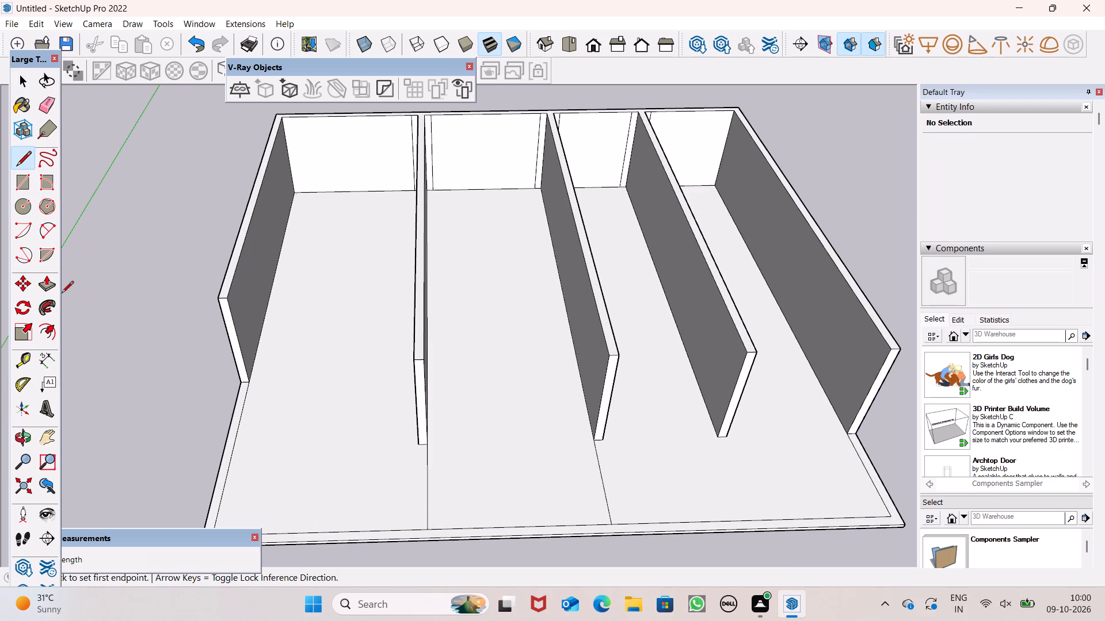
left_click(44, 289)
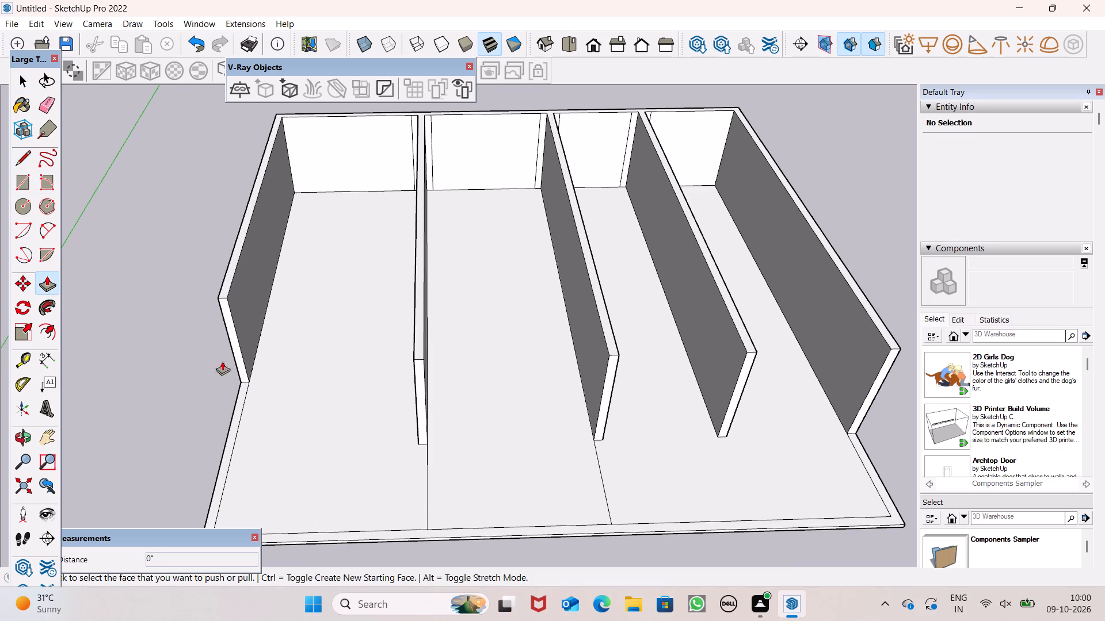
left_click_drag(236, 350, 233, 366)
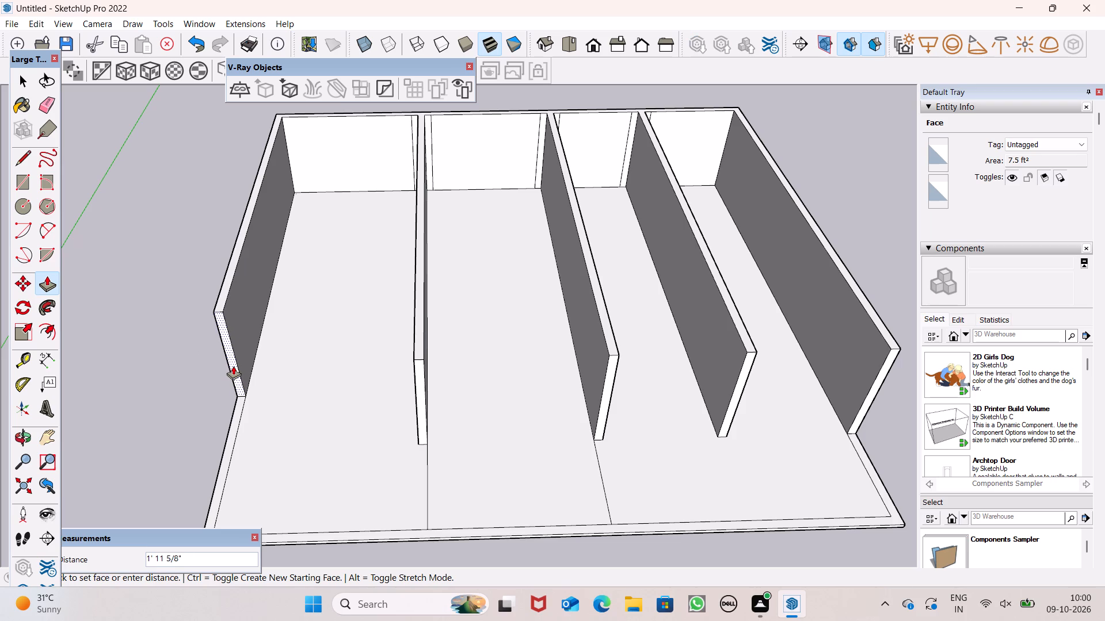
left_click_drag(233, 366, 233, 366)
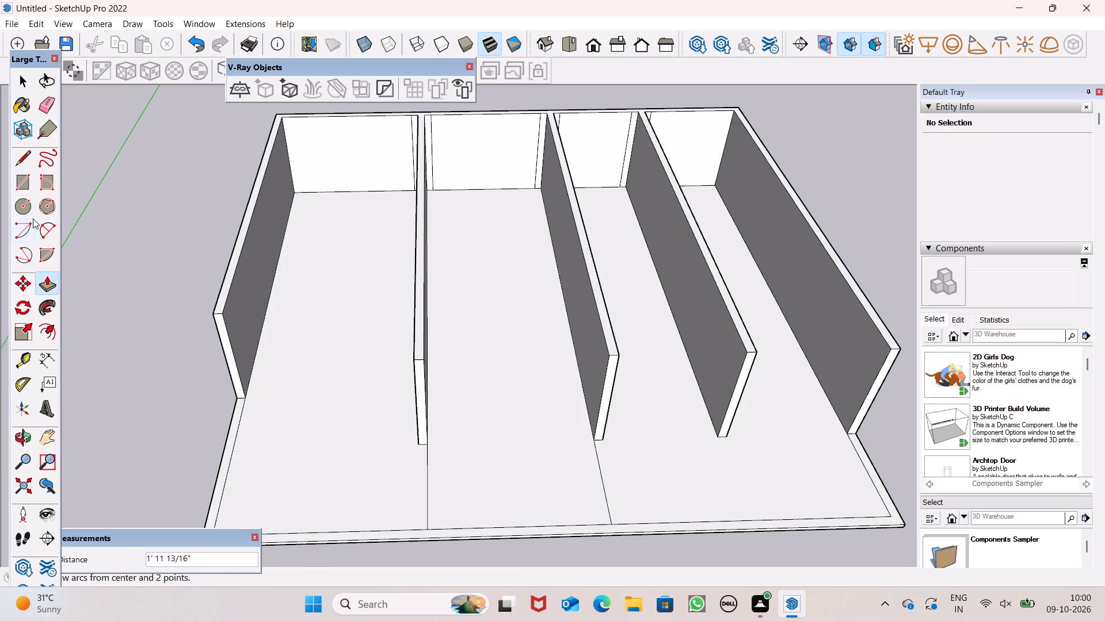
Draw a floor line about 15' 6" long across the first room, from the outer wall to the first interior wall.
left_click(31, 157)
scroll(314, 309, "up", 1)
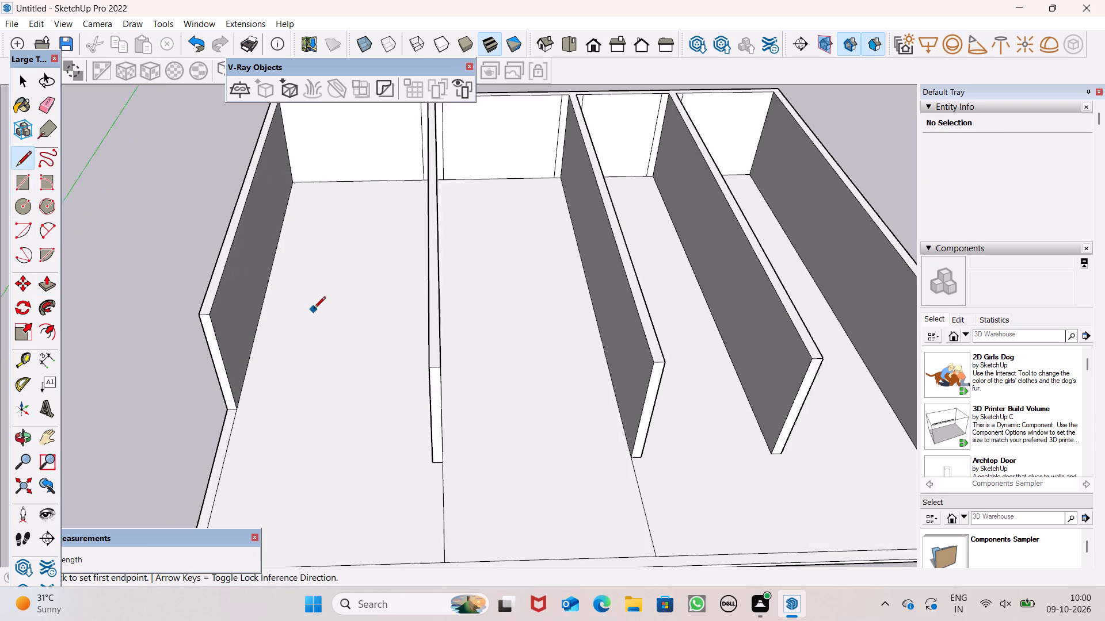
scroll(314, 309, "up", 4)
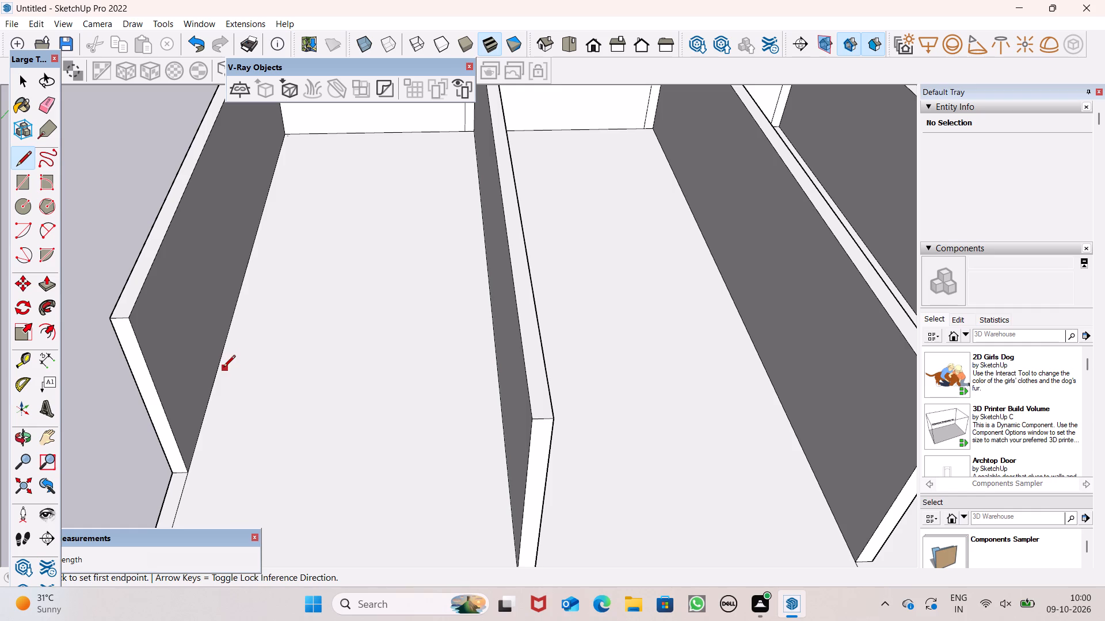
left_click(222, 357)
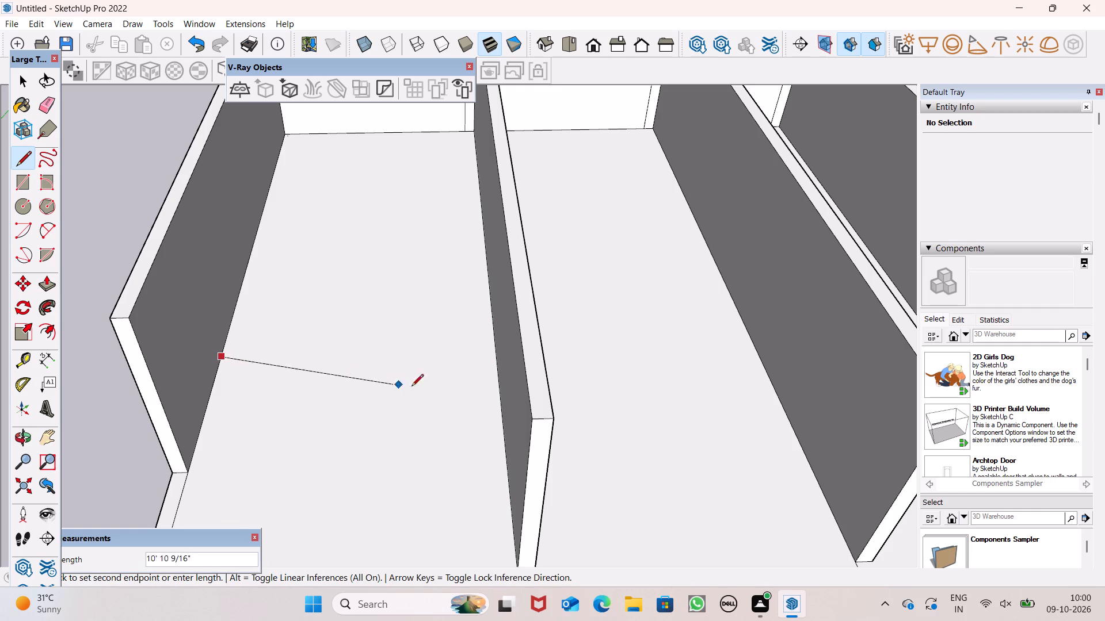
left_click(493, 356)
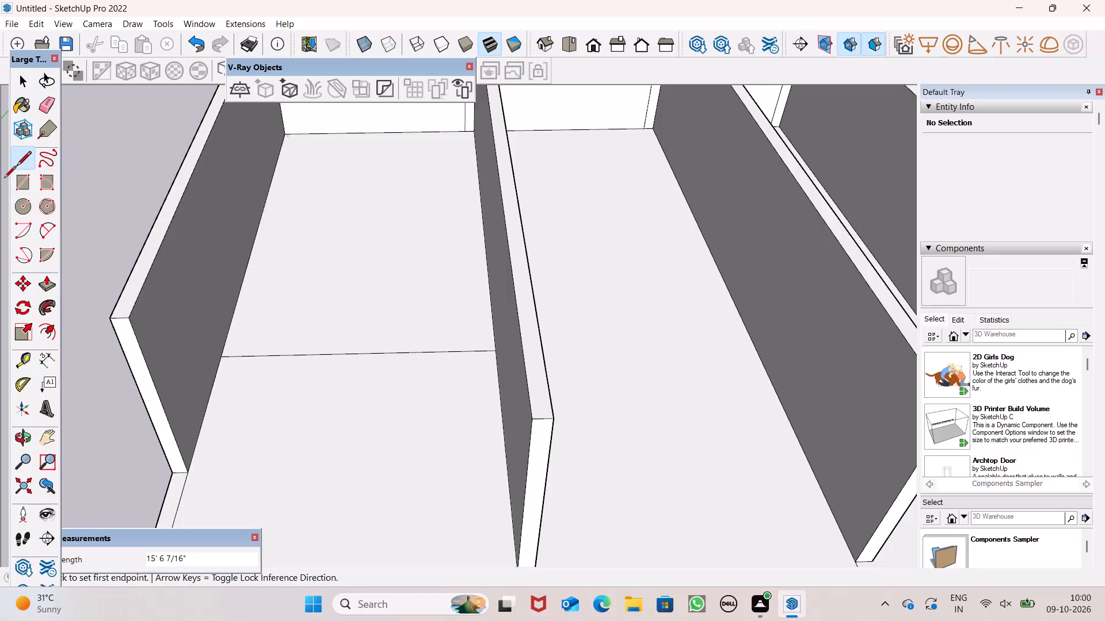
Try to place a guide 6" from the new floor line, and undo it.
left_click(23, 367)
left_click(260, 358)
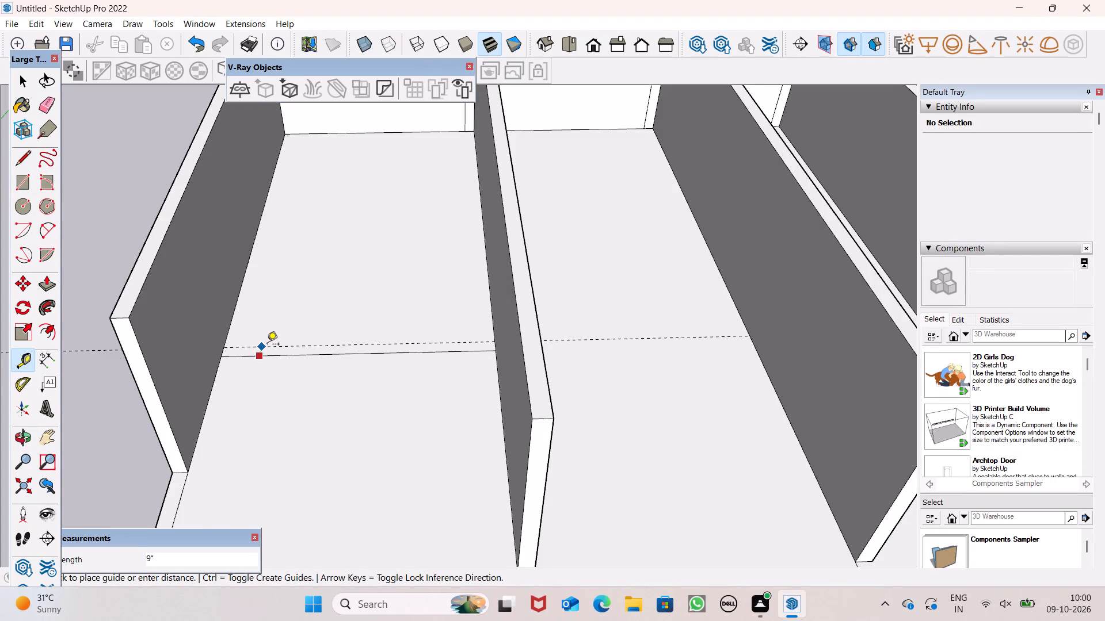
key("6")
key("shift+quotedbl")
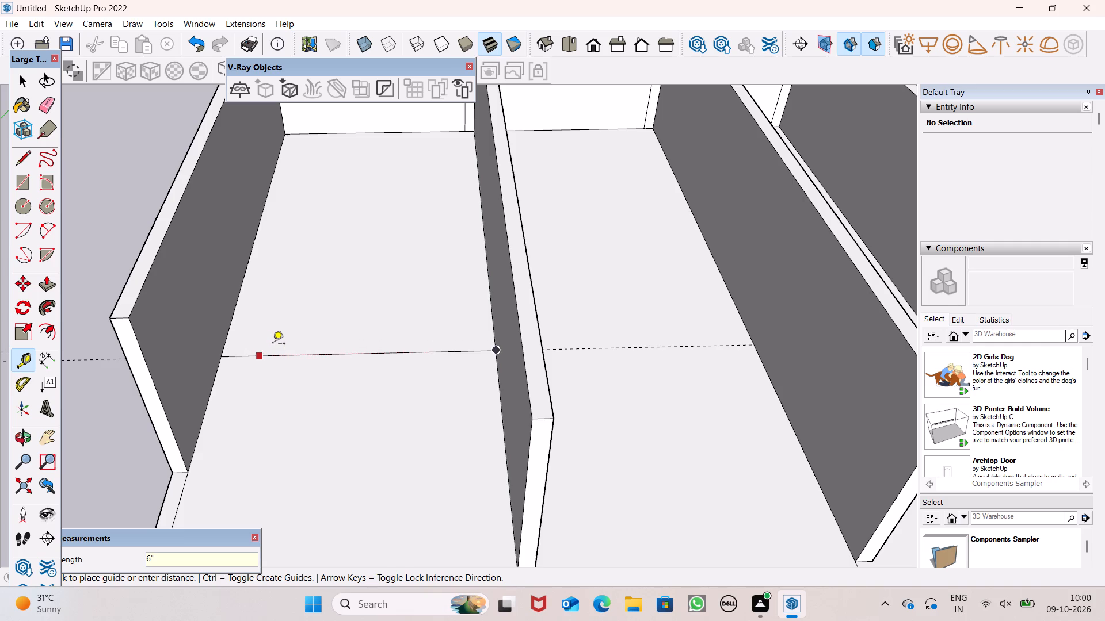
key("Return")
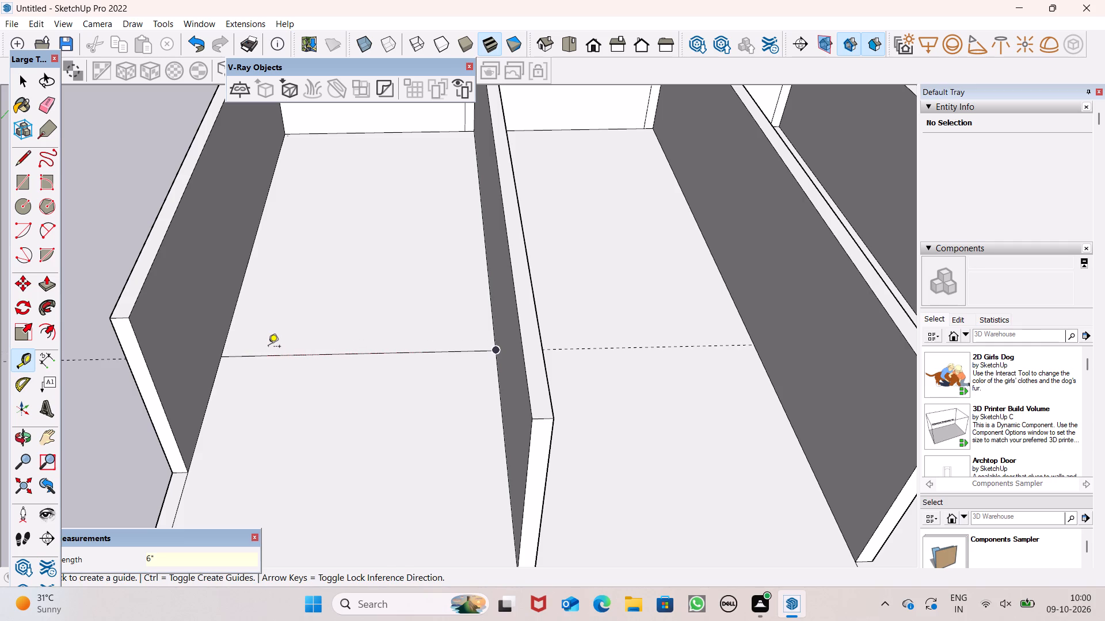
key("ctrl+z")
Draw a parallel floor line between the same two walls, along a guide set 6" behind the first line.
left_click(277, 358)
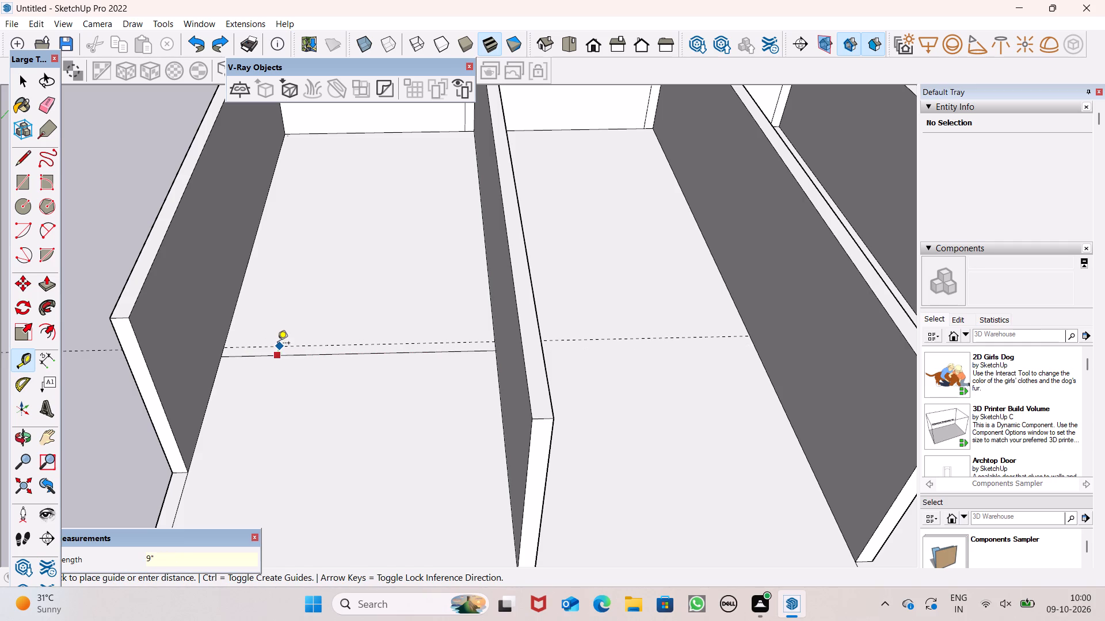
type("6\"")
key("Return")
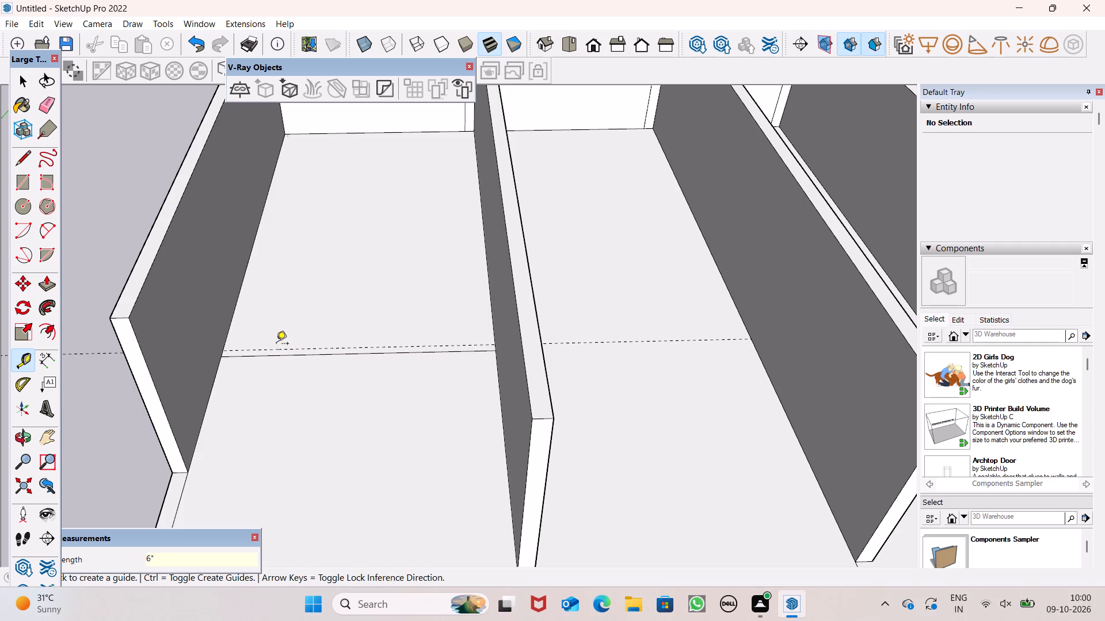
left_click_drag(21, 164, 26, 166)
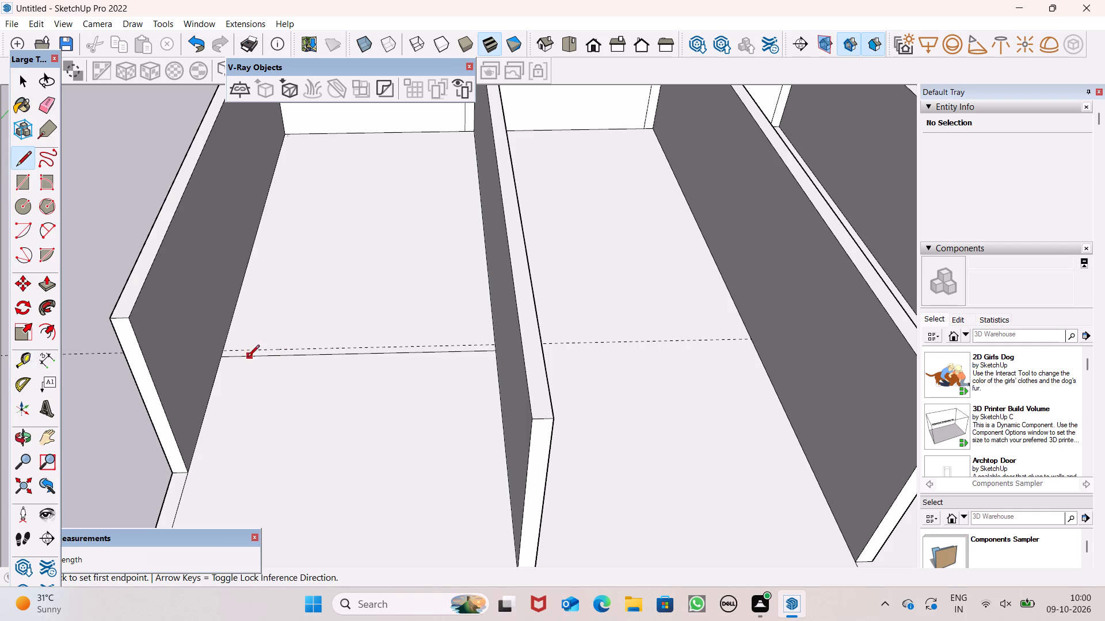
left_click_drag(225, 348, 280, 339)
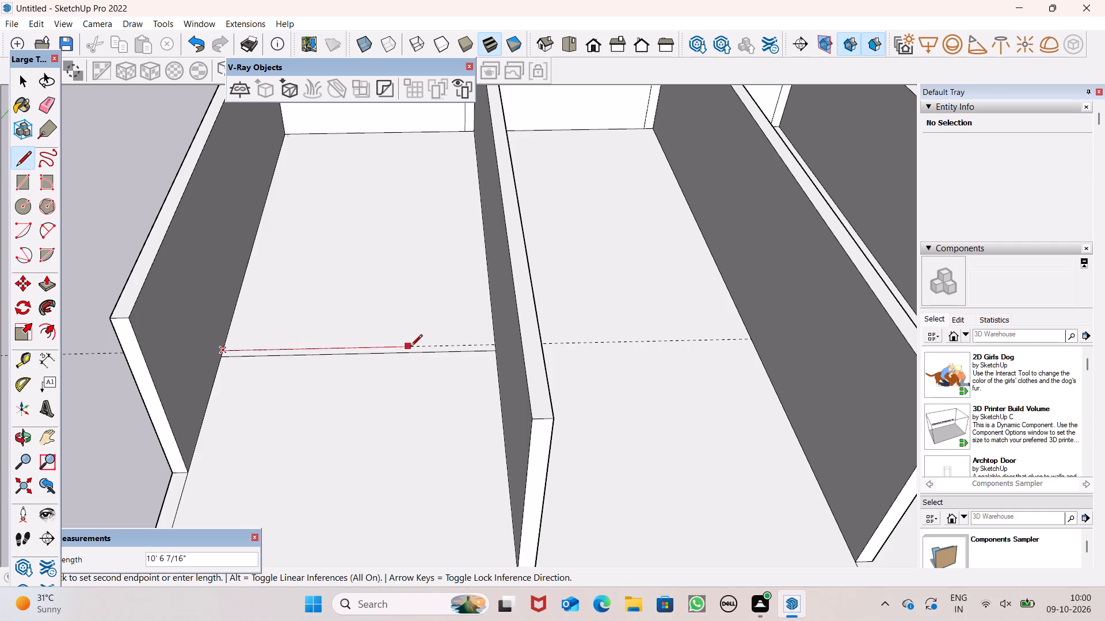
left_click(493, 340)
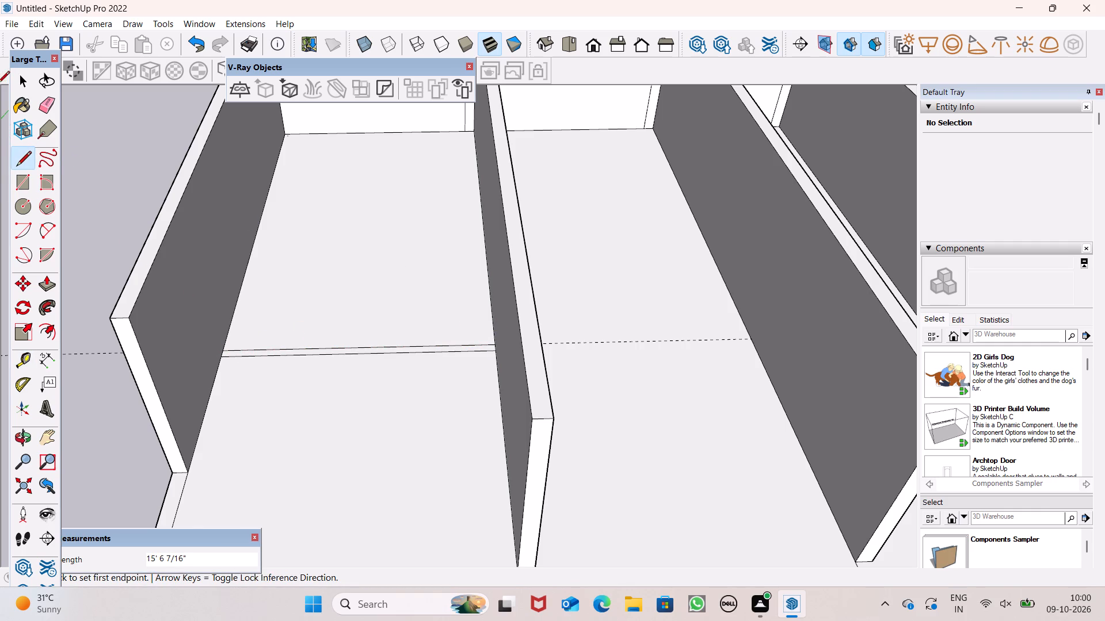
Pull the 6" floor strip up 10' to form a partition level with the adjoining walls.
left_click(49, 288)
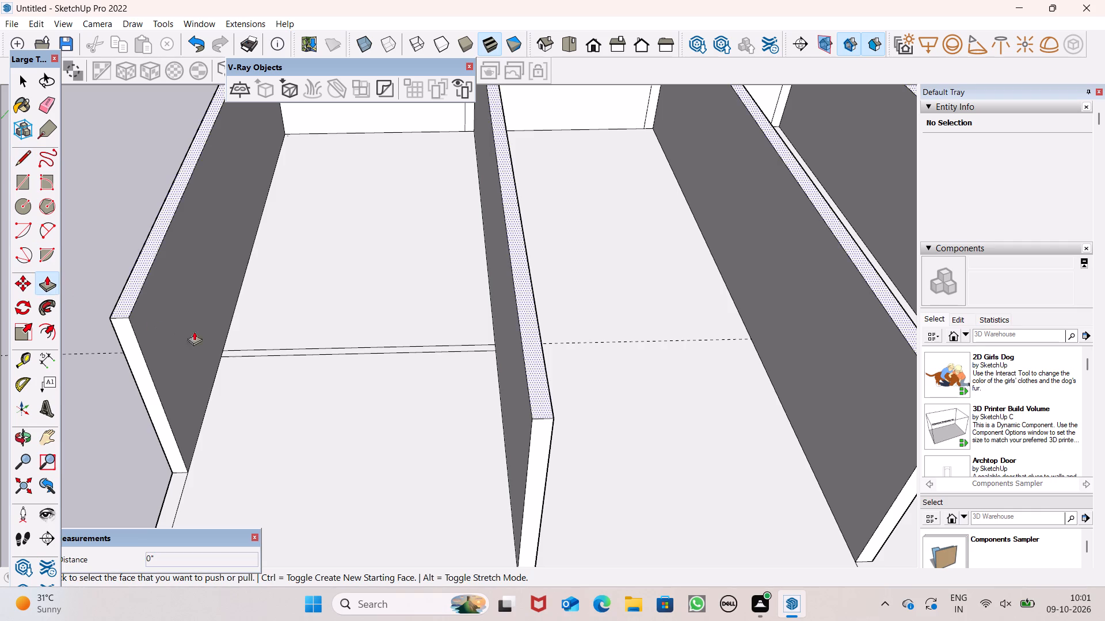
left_click_drag(231, 351, 218, 315)
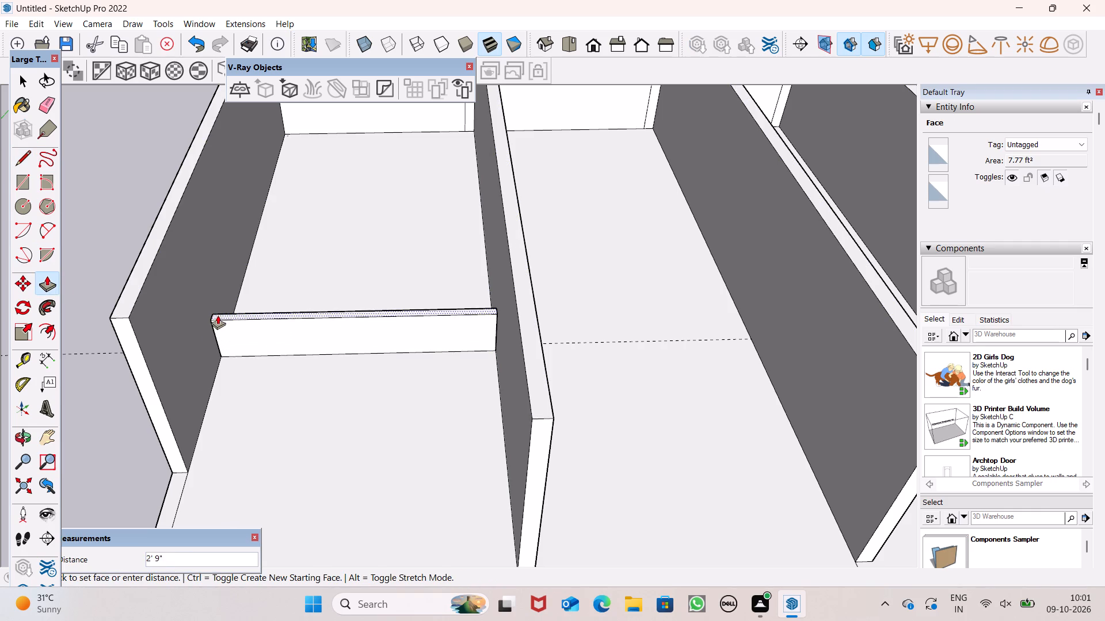
left_click_drag(218, 315, 148, 271)
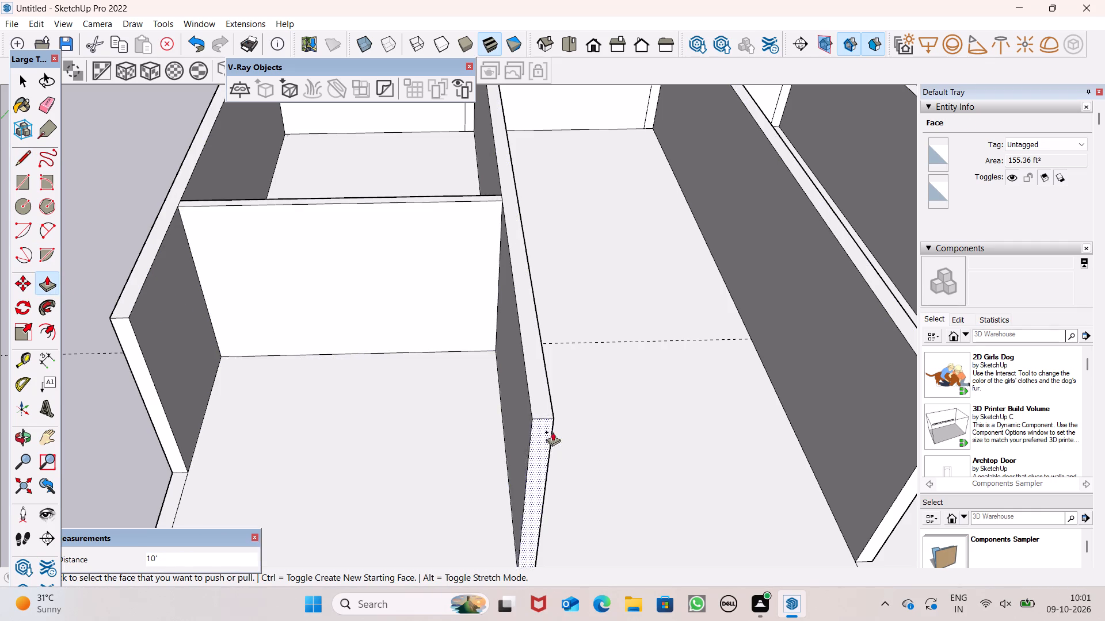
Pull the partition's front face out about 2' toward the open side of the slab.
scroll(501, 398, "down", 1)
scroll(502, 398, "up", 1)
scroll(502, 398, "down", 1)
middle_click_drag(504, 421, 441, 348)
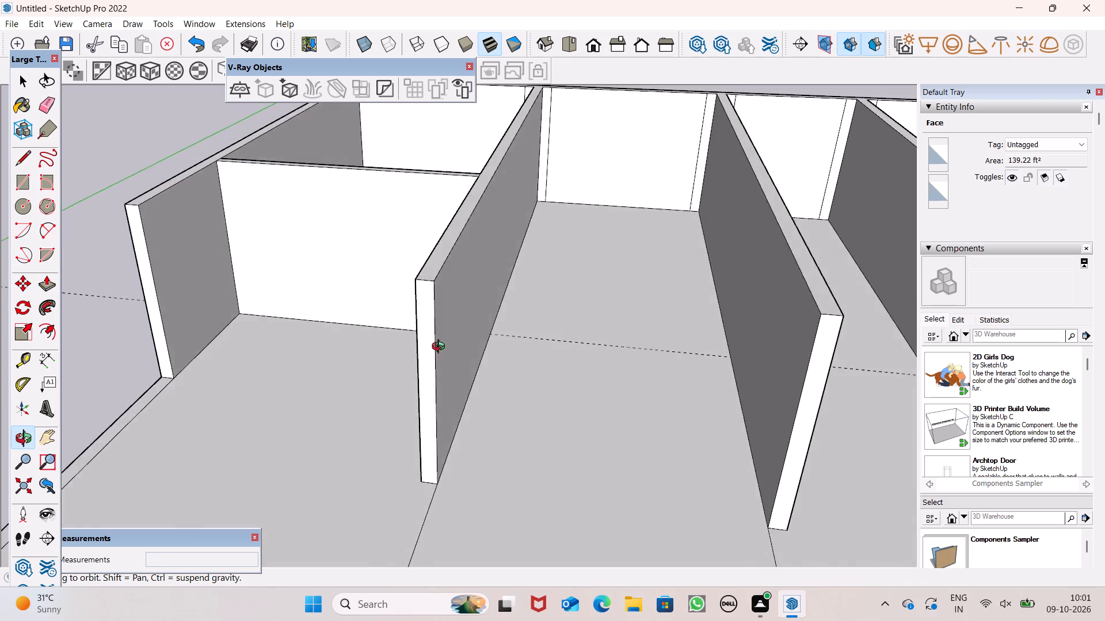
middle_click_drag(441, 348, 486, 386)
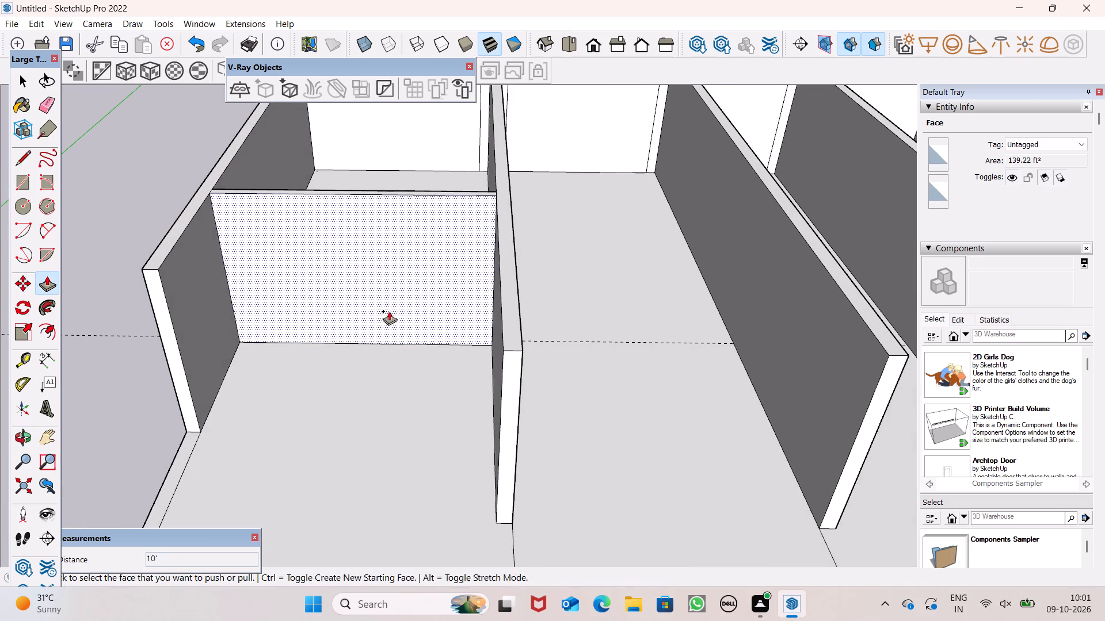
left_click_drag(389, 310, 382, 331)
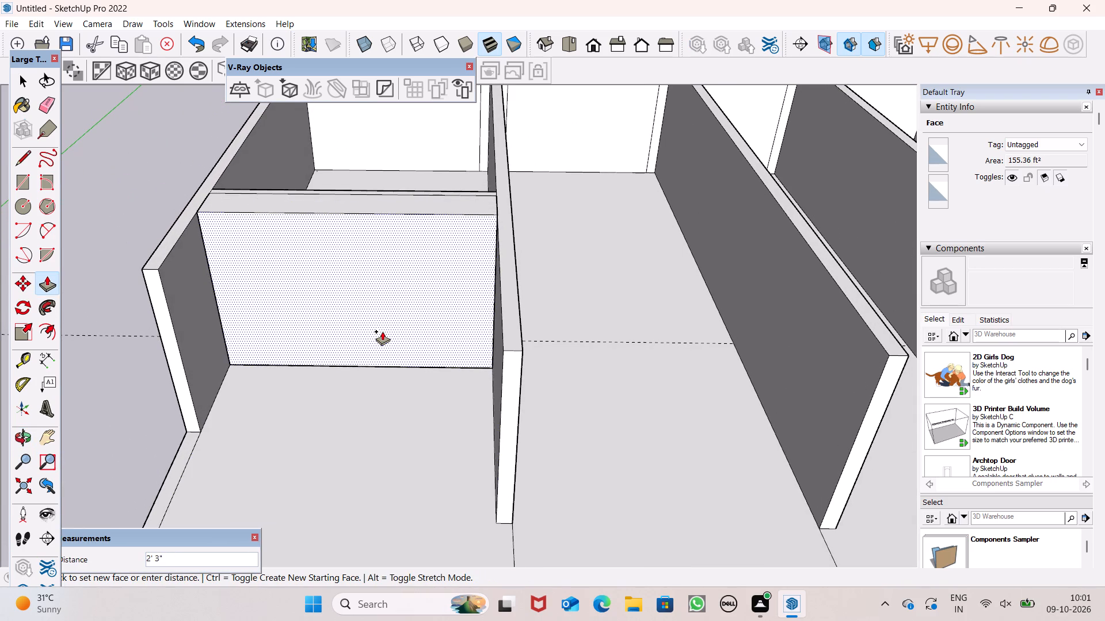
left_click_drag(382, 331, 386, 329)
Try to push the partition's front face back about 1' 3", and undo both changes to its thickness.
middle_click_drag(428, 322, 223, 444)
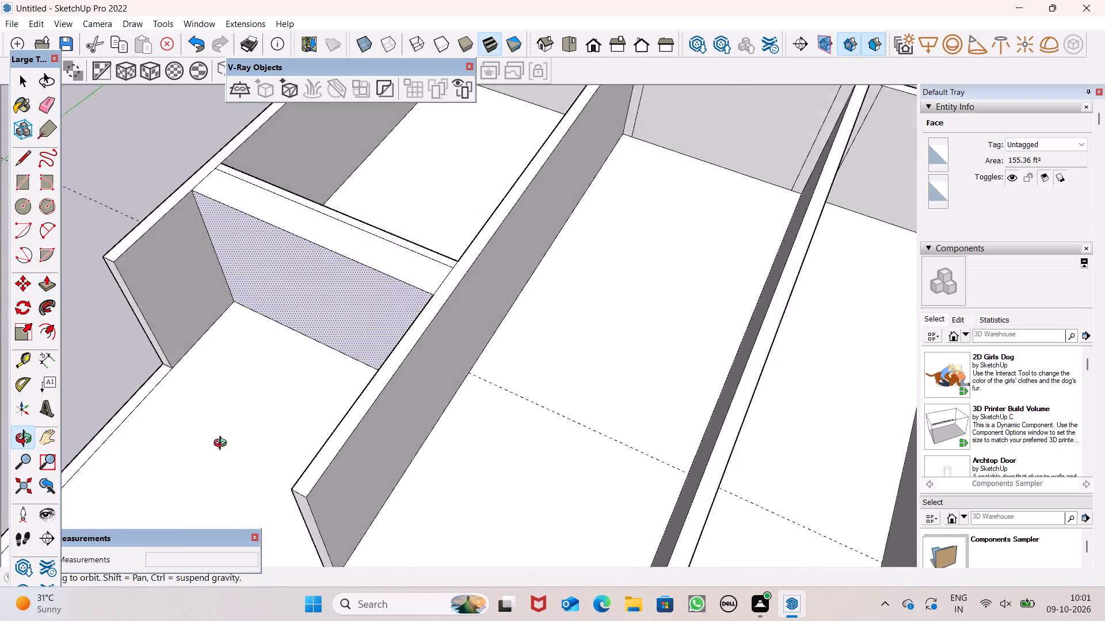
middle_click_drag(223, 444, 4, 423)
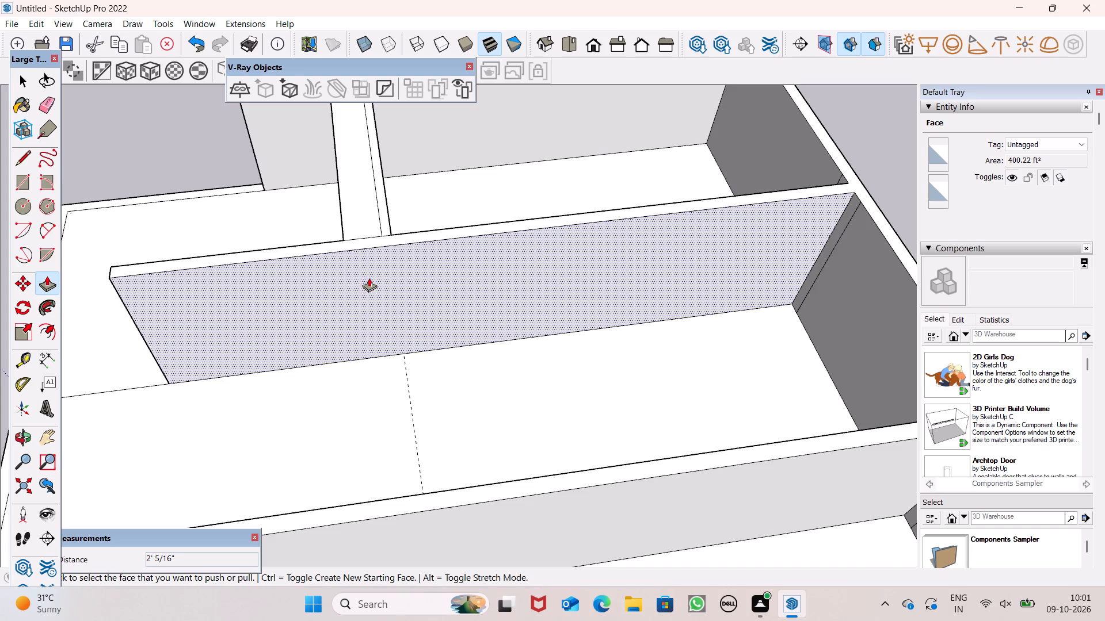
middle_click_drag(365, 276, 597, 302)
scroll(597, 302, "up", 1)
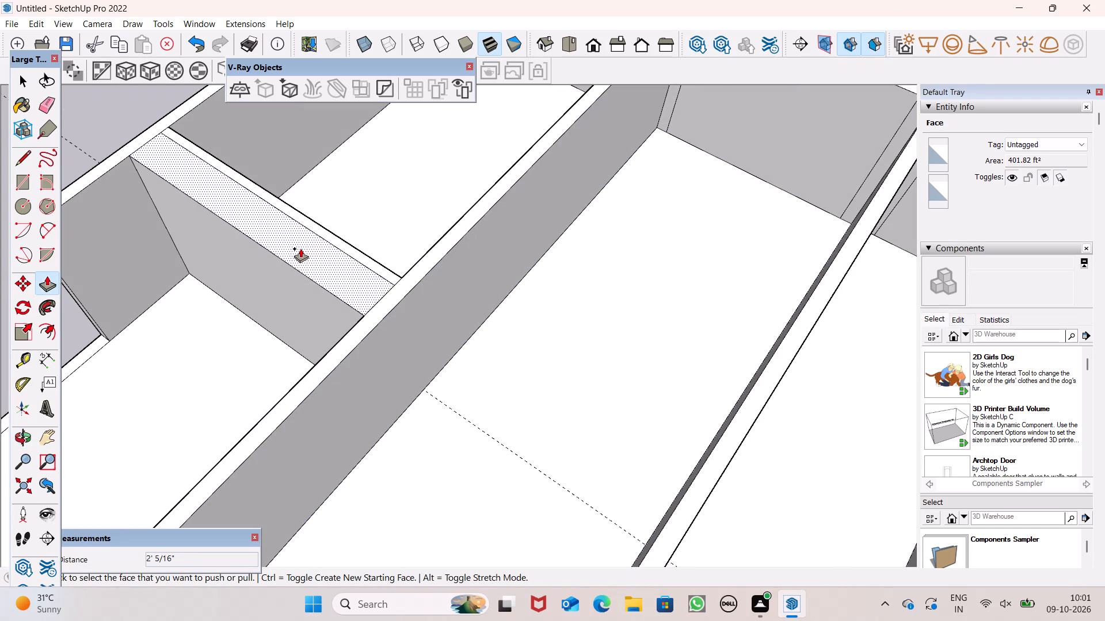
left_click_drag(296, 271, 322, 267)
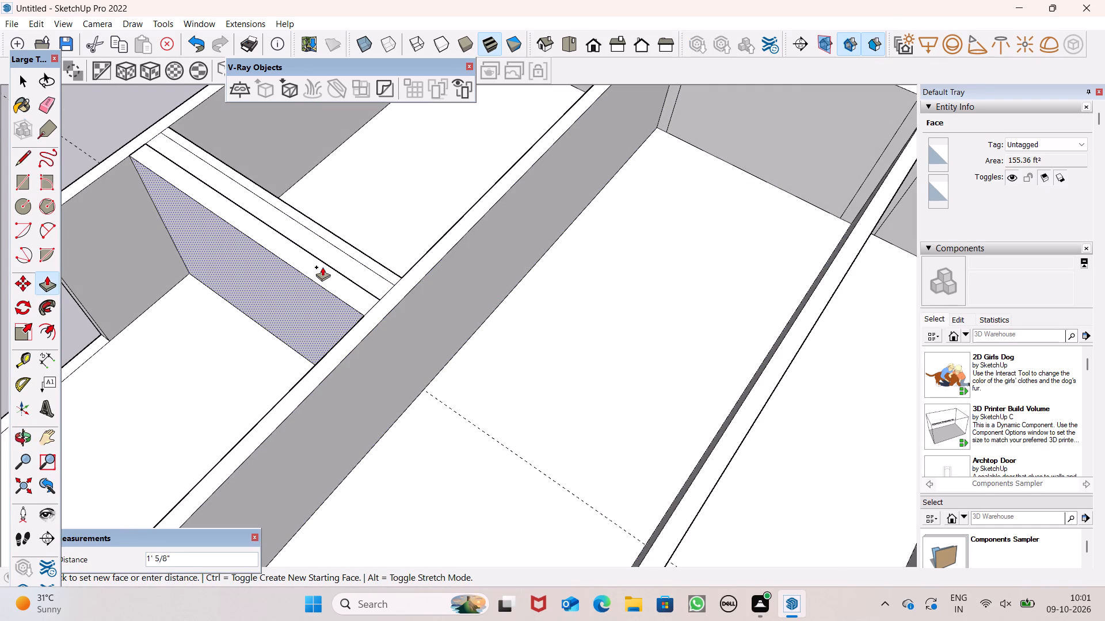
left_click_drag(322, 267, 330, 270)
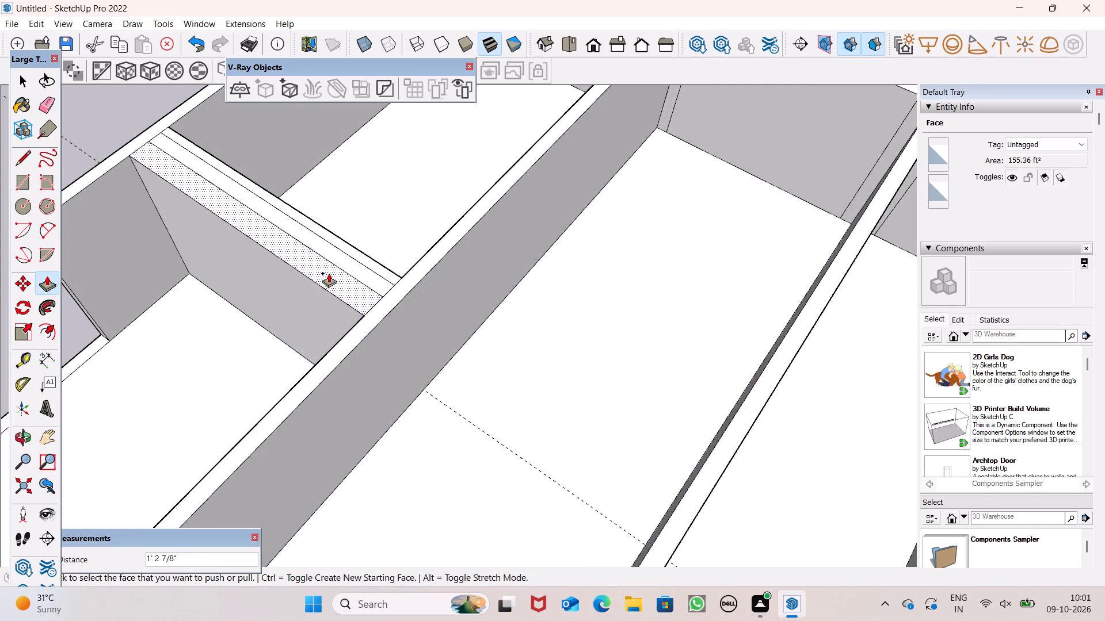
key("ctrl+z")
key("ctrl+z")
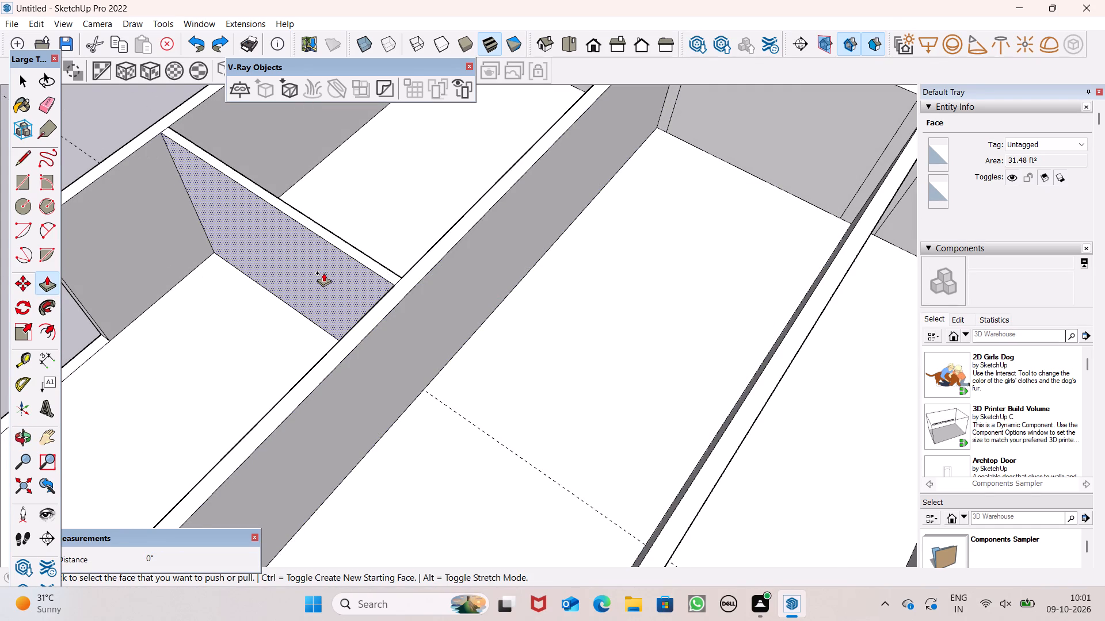
Pull the partition's front face out about 1' 5" toward the open side of the slab.
left_click_drag(323, 273, 299, 287)
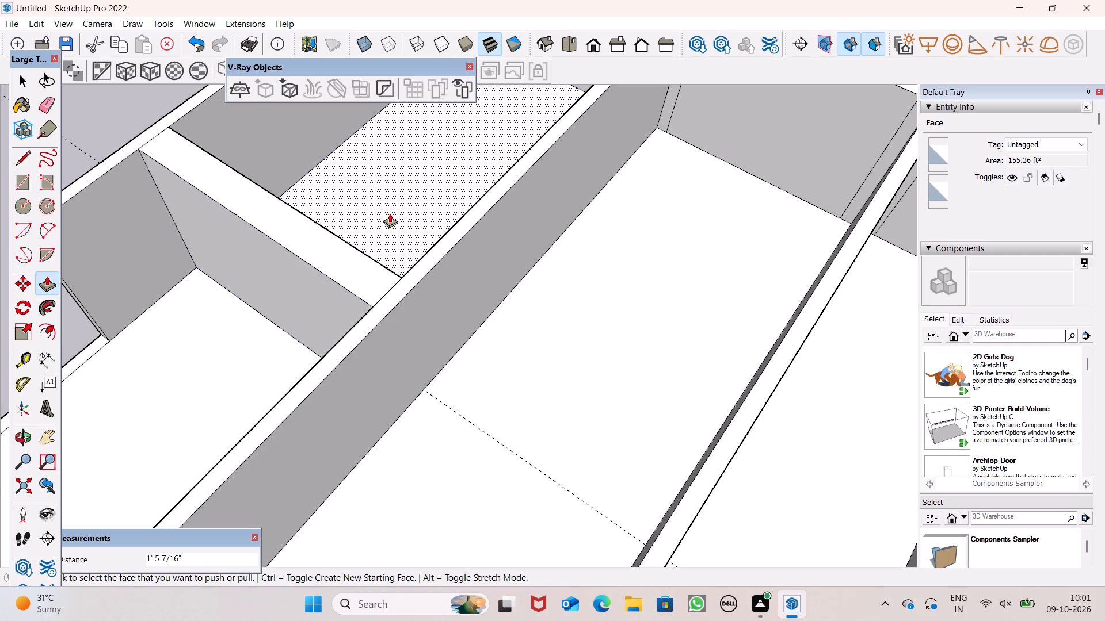
Push the partition's back face, on the enclosed room's side, in by 6" toward the open side.
scroll(390, 213, "down", 2)
middle_click_drag(401, 233, 1, 293)
scroll(0, 306, "up", 2)
scroll(586, 149, "up", 6)
left_click_drag(409, 200, 356, 183)
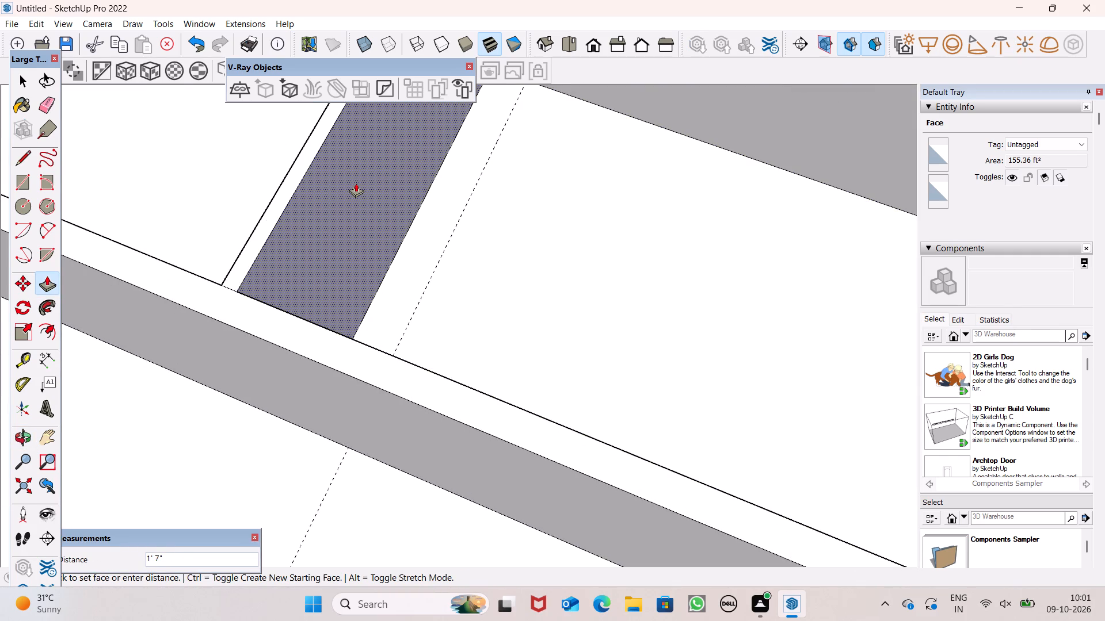
left_click_drag(356, 183, 361, 190)
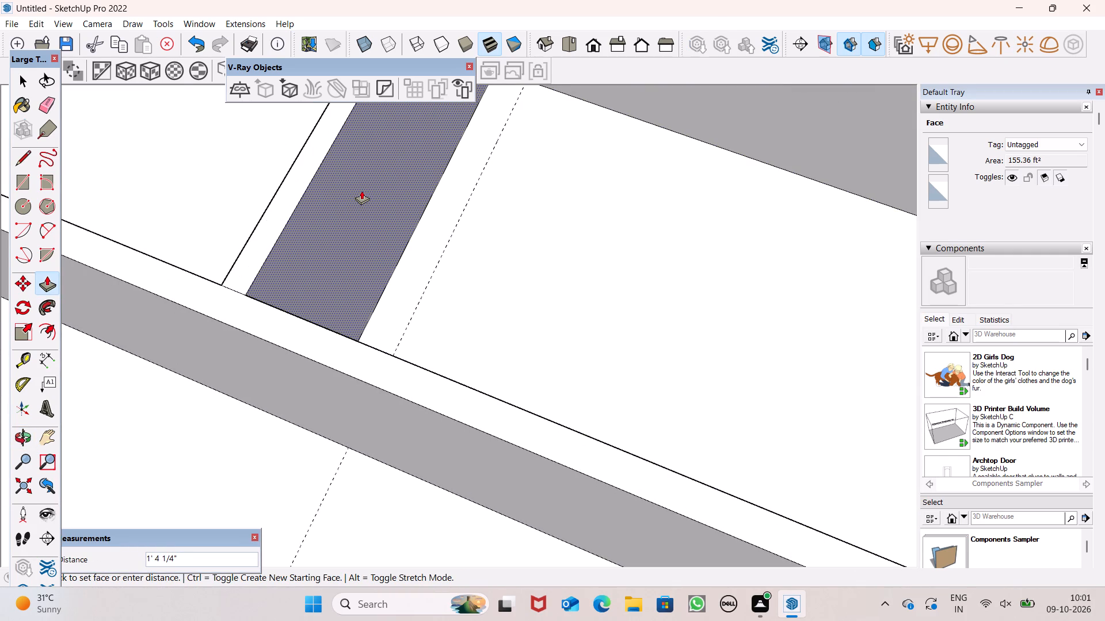
left_click_drag(361, 190, 361, 185)
key("6")
key("shift+quotedbl")
key("Return")
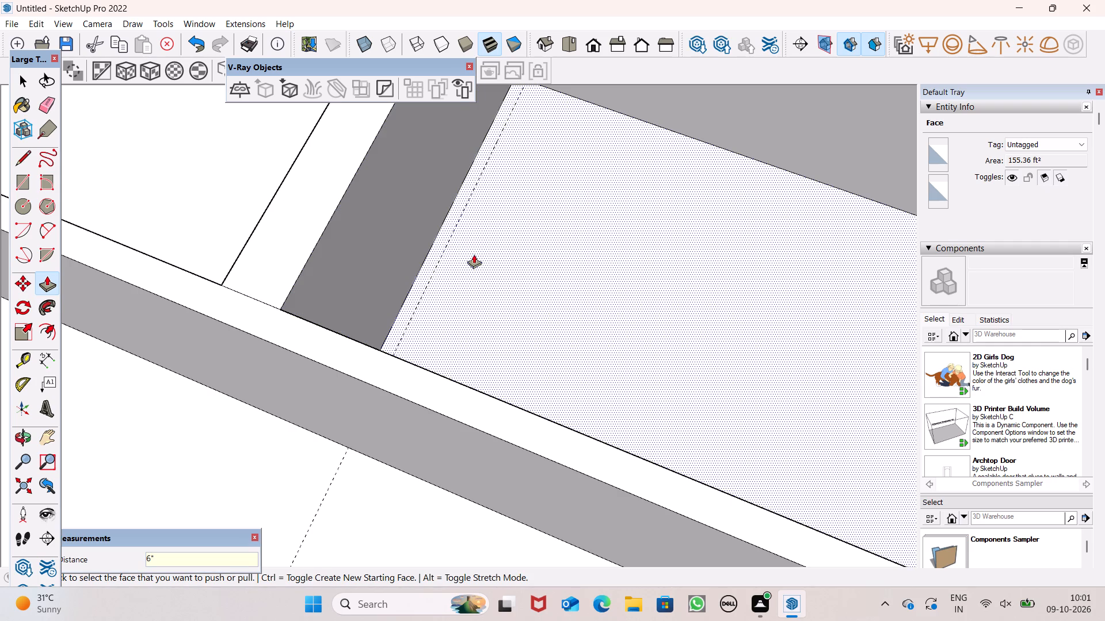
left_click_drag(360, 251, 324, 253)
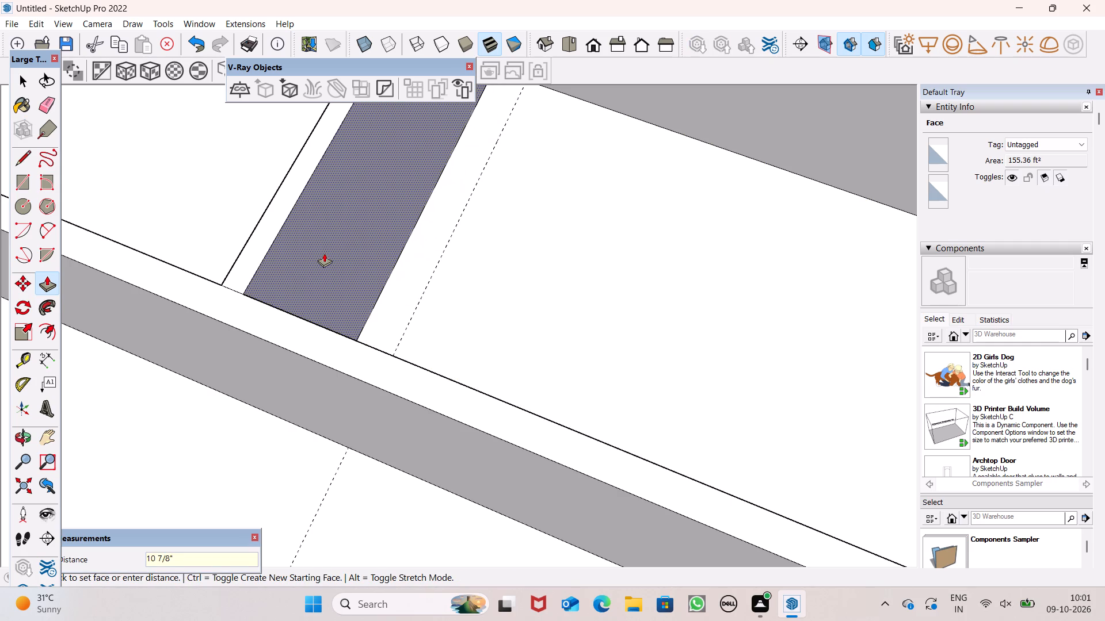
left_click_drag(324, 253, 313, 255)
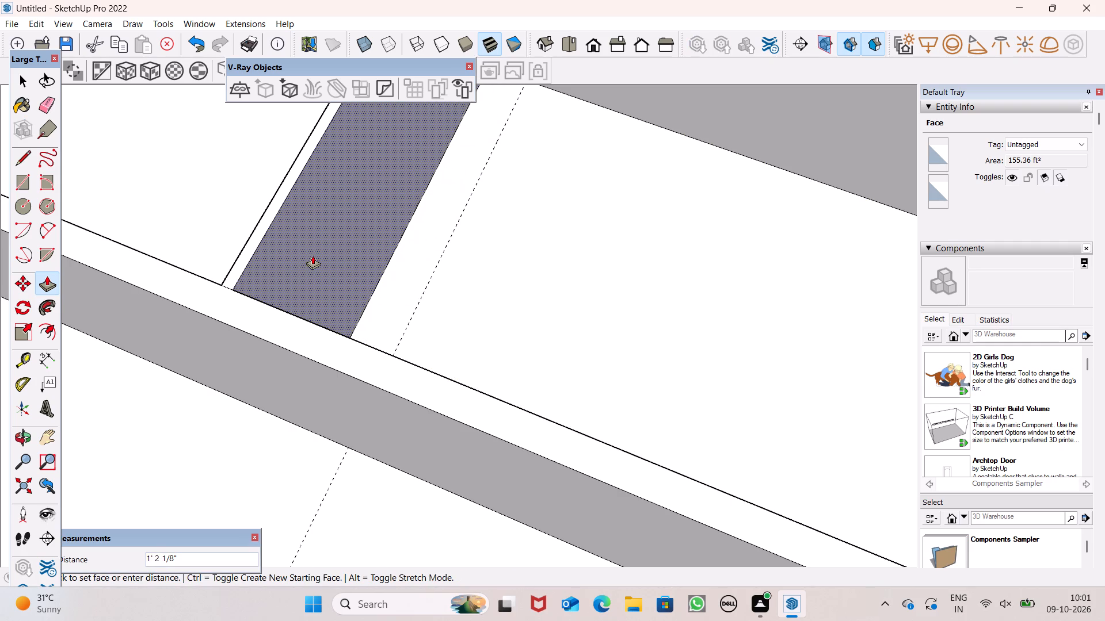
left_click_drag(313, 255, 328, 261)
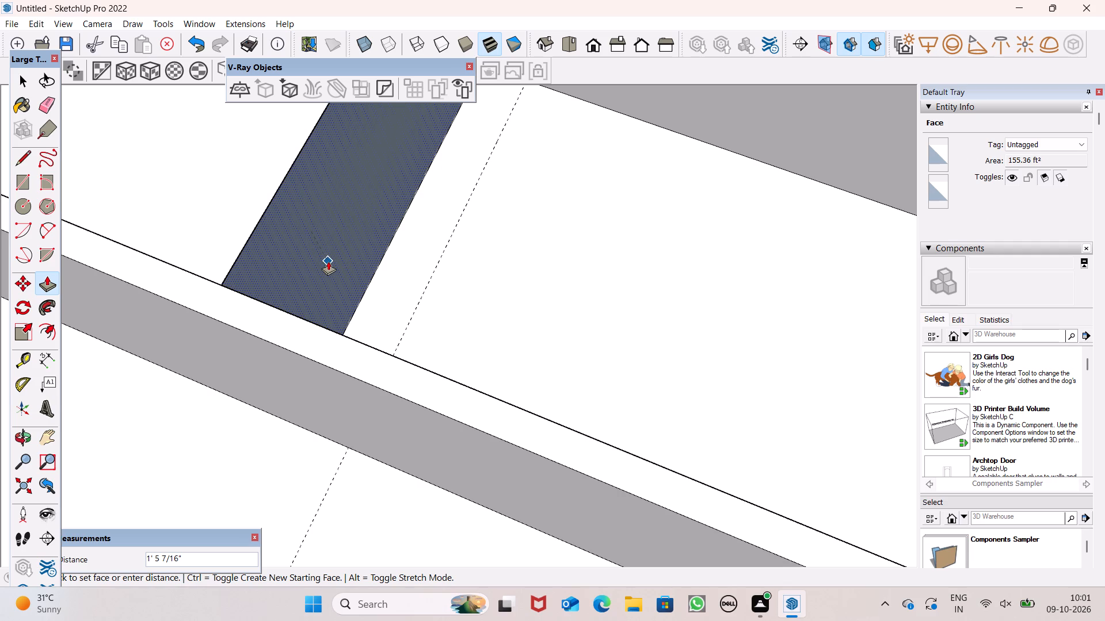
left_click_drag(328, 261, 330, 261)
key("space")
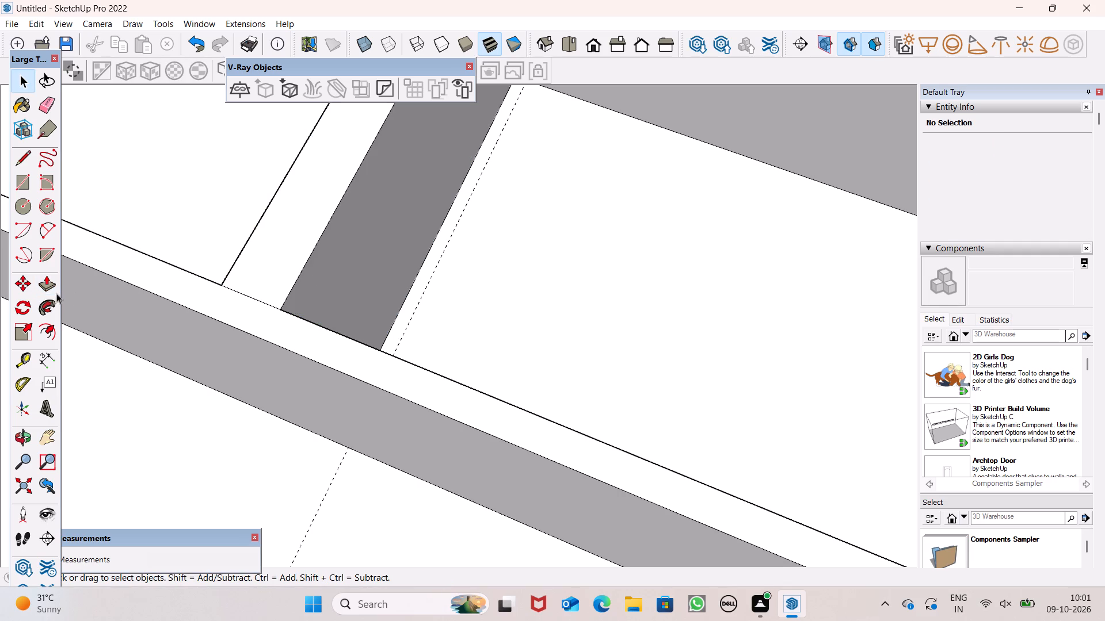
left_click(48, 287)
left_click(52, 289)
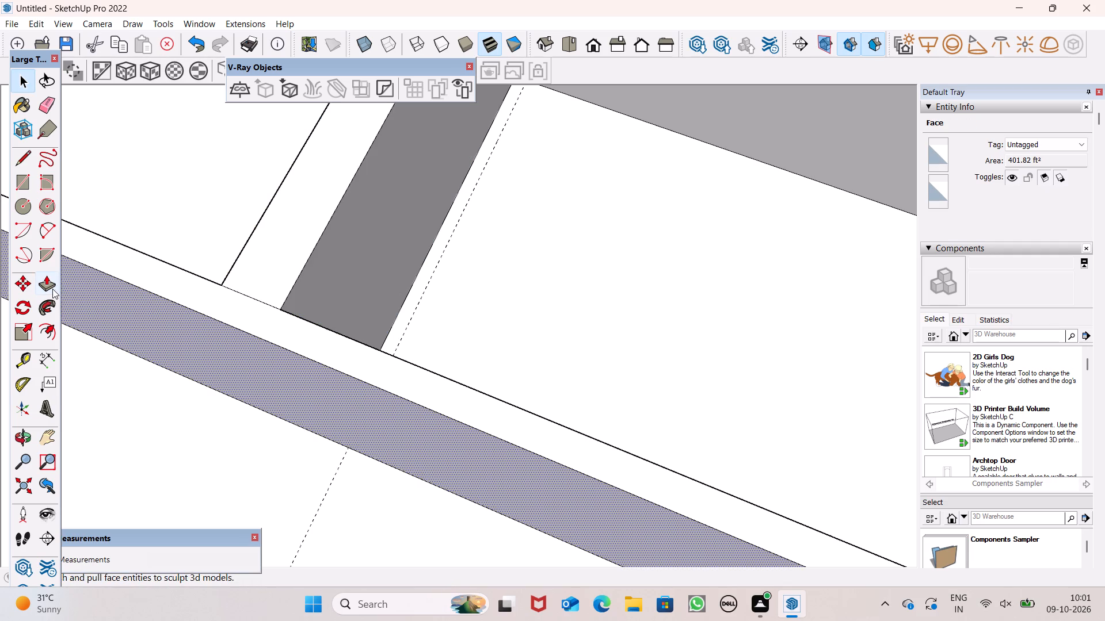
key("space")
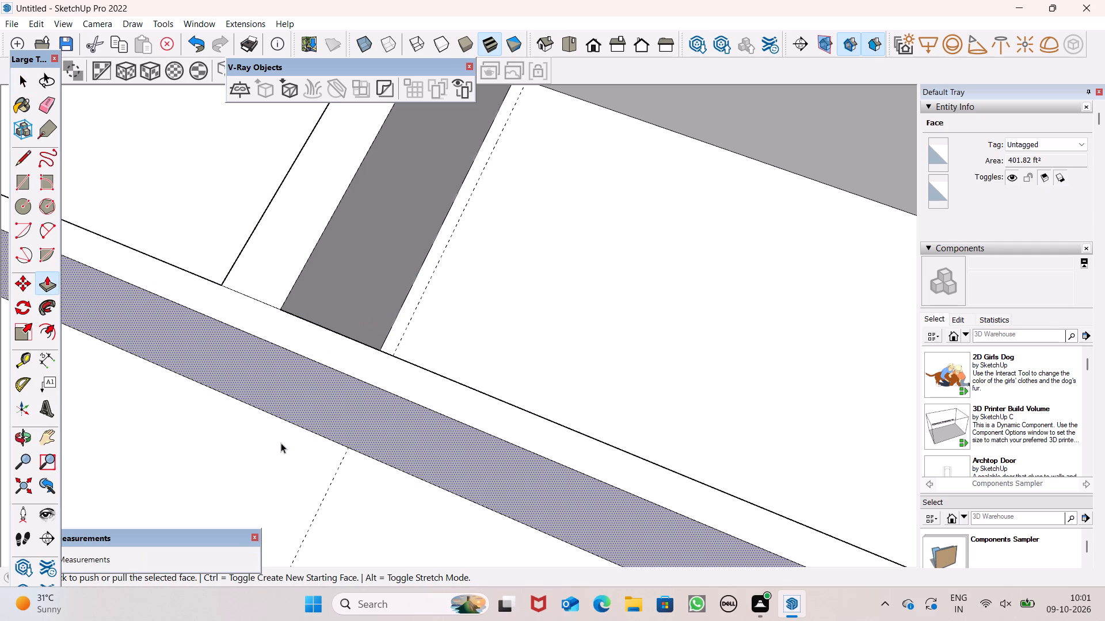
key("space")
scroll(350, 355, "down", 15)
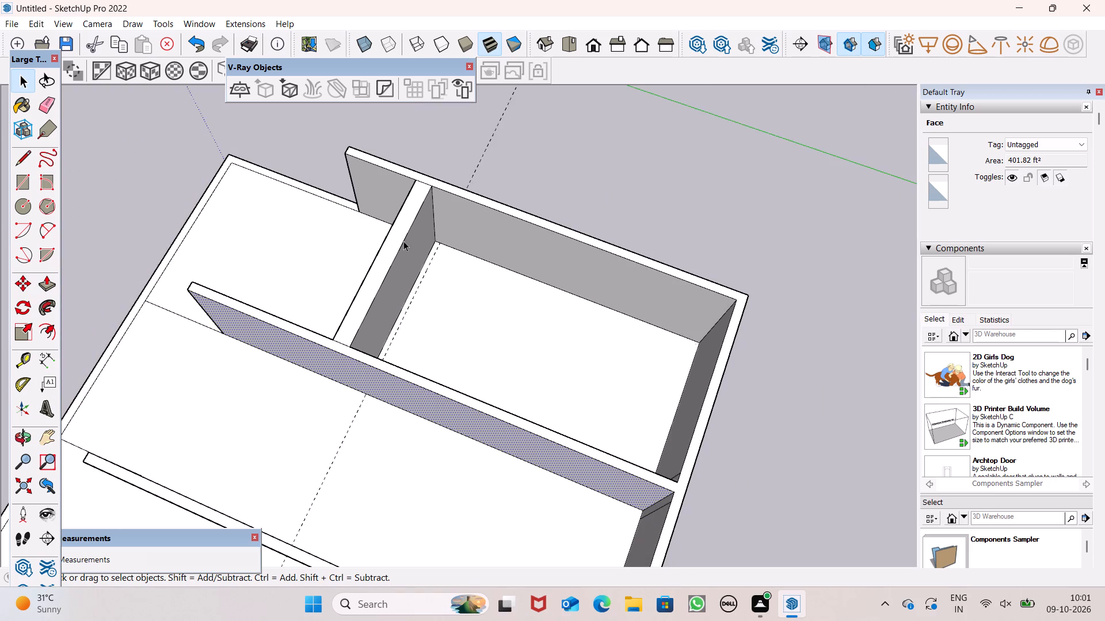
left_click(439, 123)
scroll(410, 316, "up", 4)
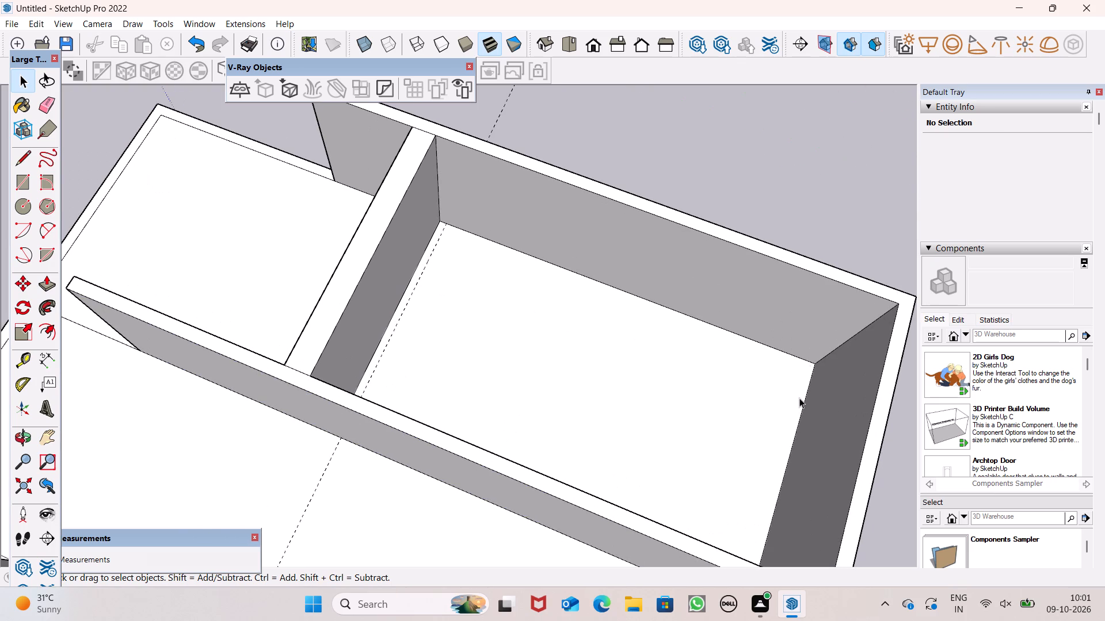
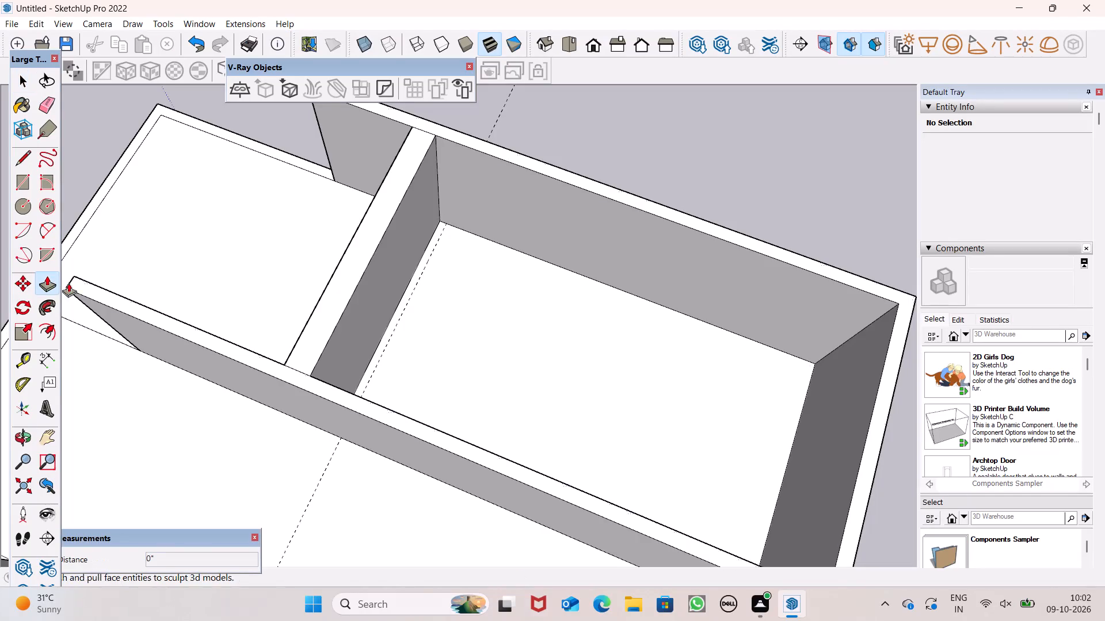
Push the partition's face on the enclosed room's side in by about 1' toward the open side, thinning the partition.
scroll(317, 321, "down", 2)
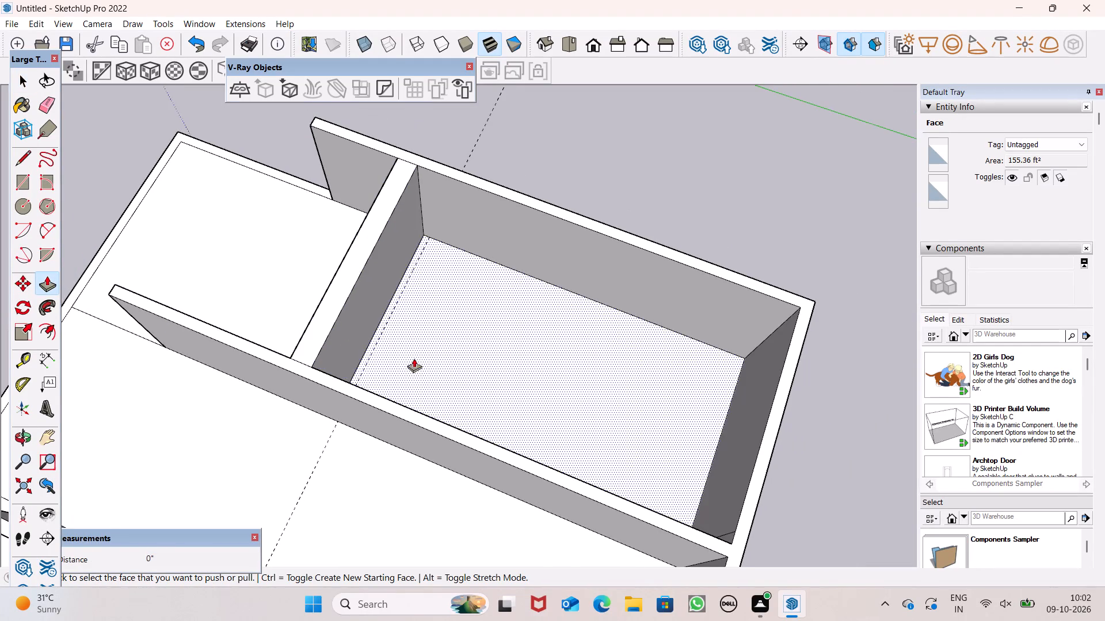
middle_click_drag(414, 359, 343, 329)
scroll(357, 290, "up", 6)
left_click_drag(343, 304, 330, 292)
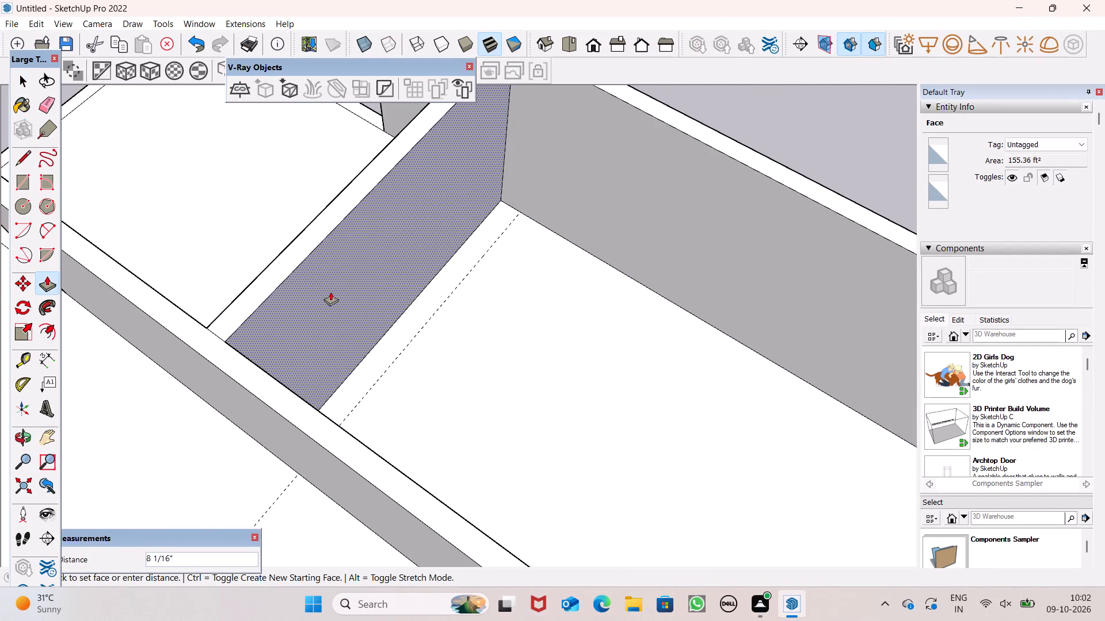
left_click_drag(330, 292, 324, 283)
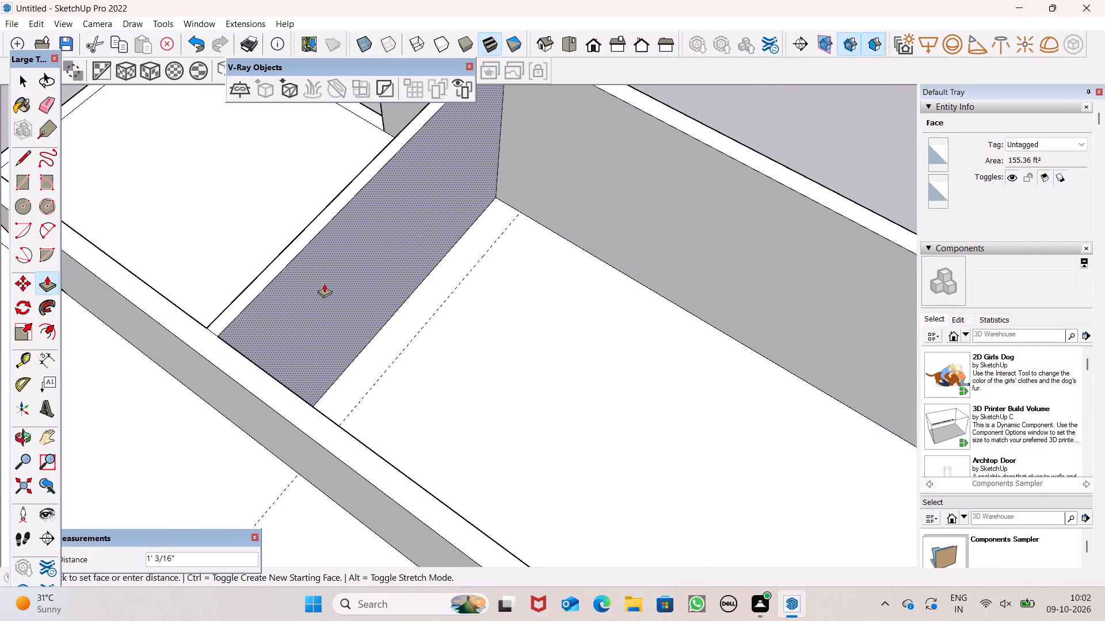
left_click_drag(324, 283, 321, 283)
scroll(335, 328, "down", 6)
Adjust the partition's thickness by pulling its face slightly toward the enclosed room, about 1 1/4".
middle_click_drag(357, 348, 469, 344)
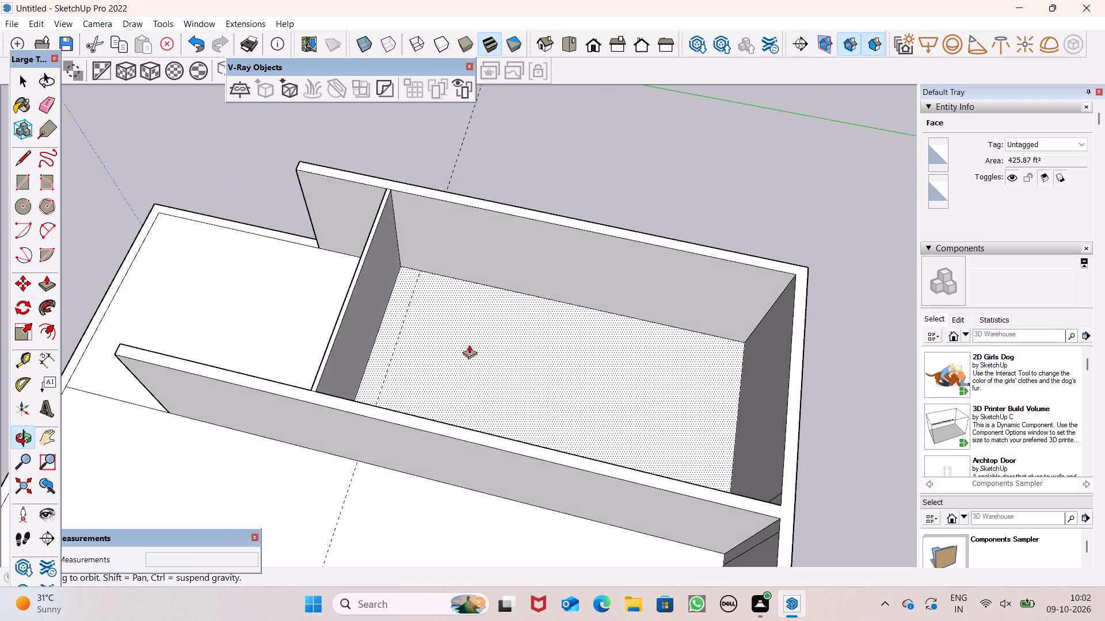
middle_click_drag(469, 344, 472, 344)
scroll(378, 333, "up", 2)
left_click(350, 367)
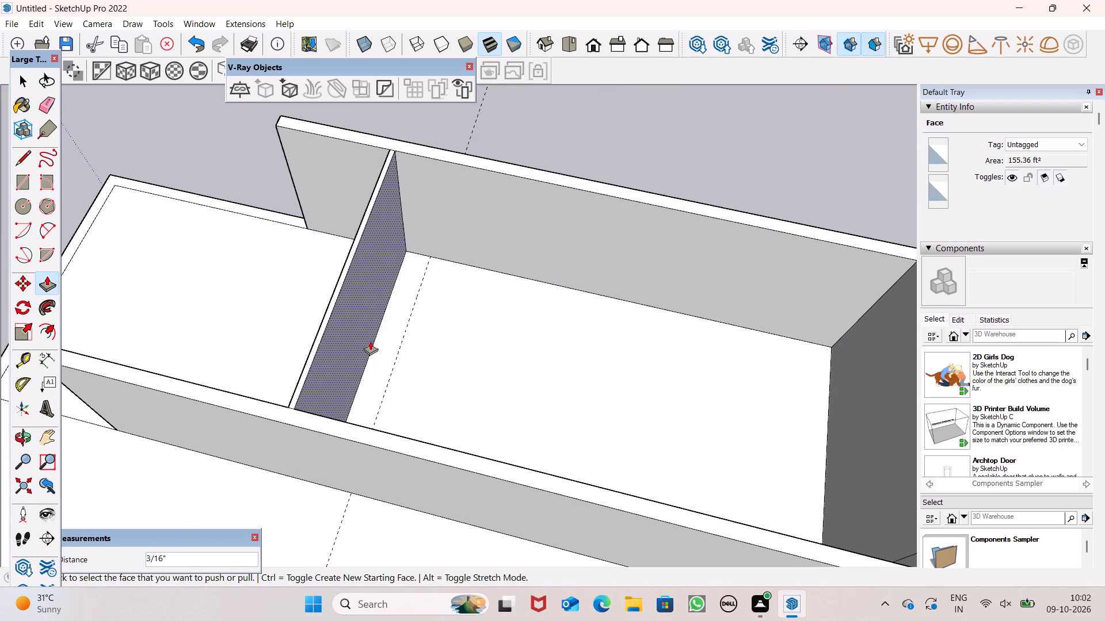
left_click(365, 352)
left_click_drag(349, 357, 350, 360)
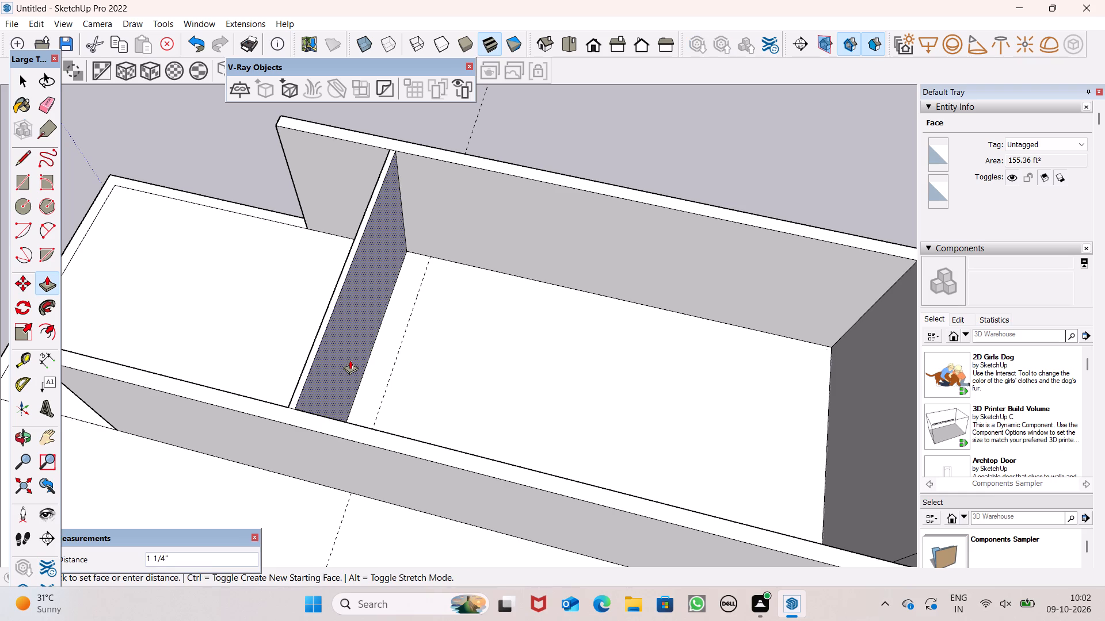
left_click_drag(350, 360, 352, 363)
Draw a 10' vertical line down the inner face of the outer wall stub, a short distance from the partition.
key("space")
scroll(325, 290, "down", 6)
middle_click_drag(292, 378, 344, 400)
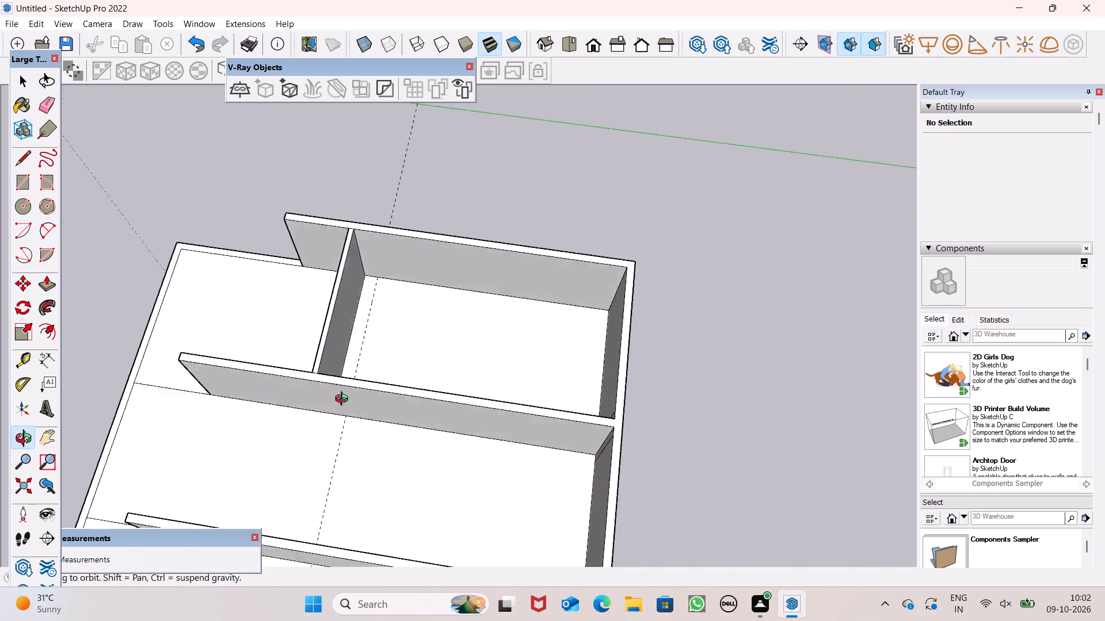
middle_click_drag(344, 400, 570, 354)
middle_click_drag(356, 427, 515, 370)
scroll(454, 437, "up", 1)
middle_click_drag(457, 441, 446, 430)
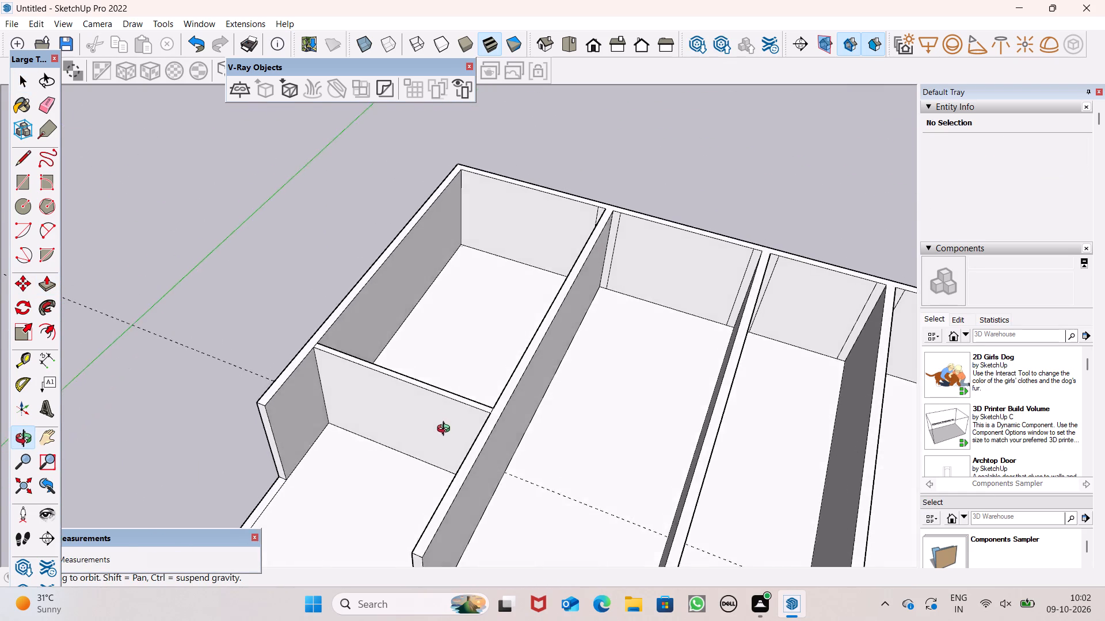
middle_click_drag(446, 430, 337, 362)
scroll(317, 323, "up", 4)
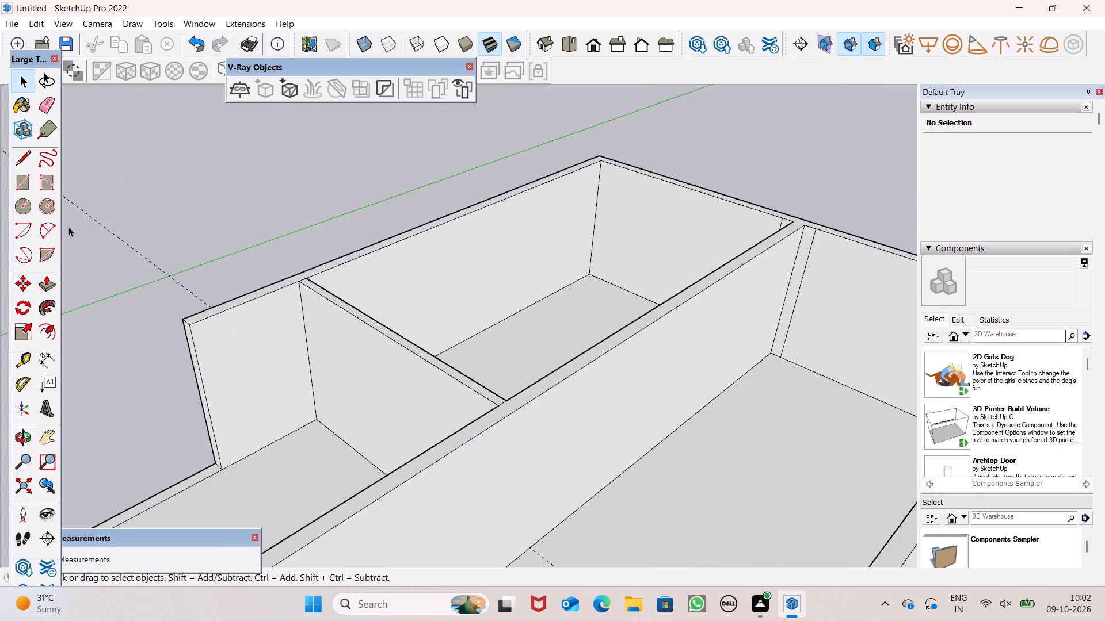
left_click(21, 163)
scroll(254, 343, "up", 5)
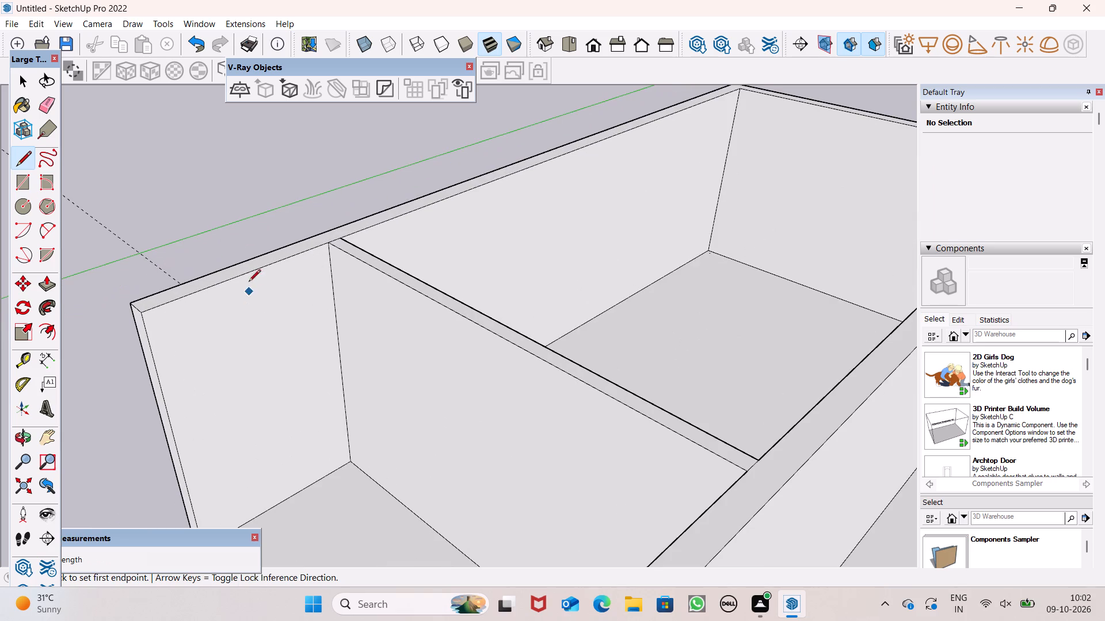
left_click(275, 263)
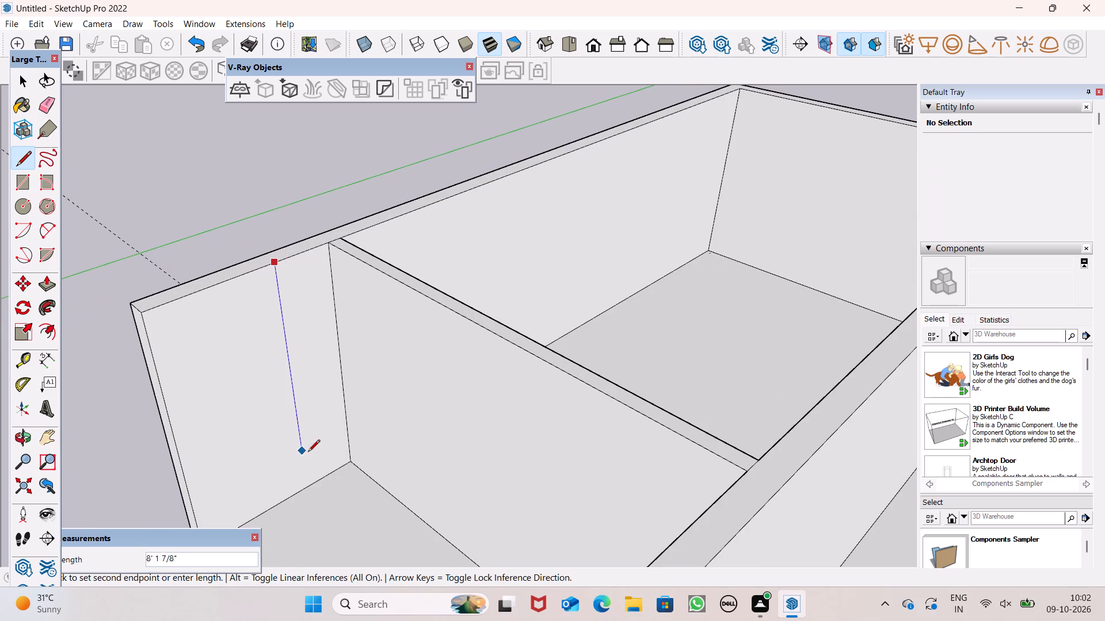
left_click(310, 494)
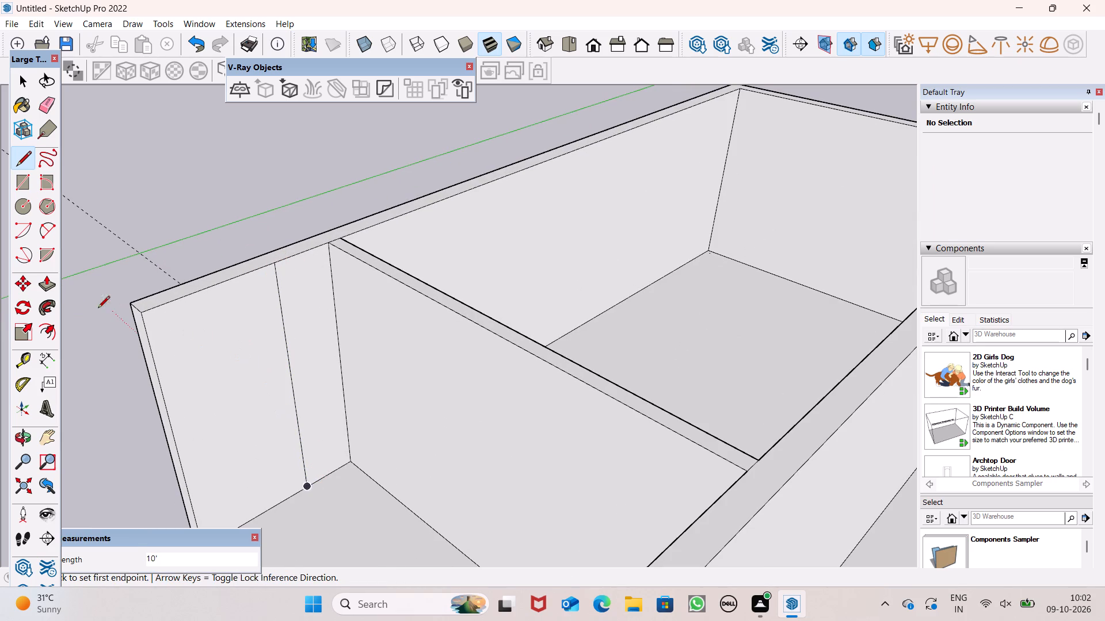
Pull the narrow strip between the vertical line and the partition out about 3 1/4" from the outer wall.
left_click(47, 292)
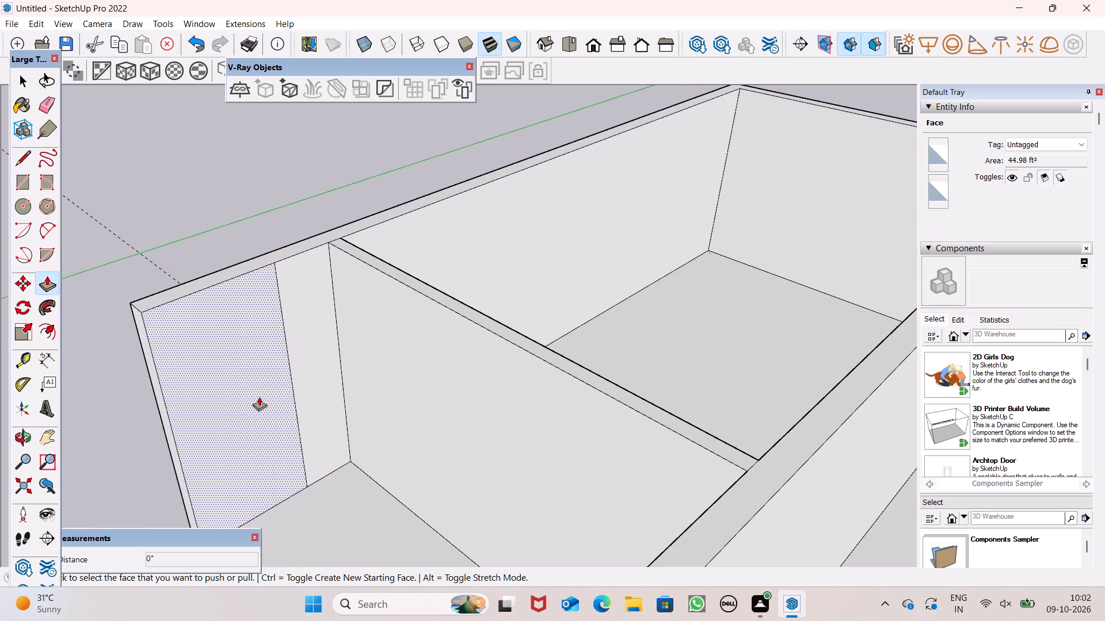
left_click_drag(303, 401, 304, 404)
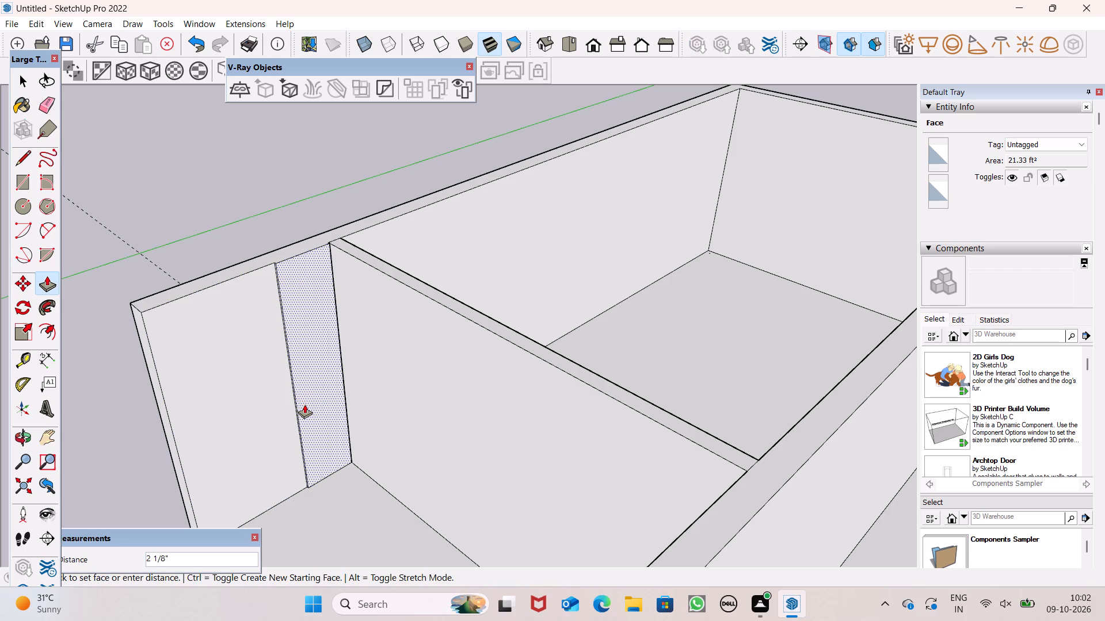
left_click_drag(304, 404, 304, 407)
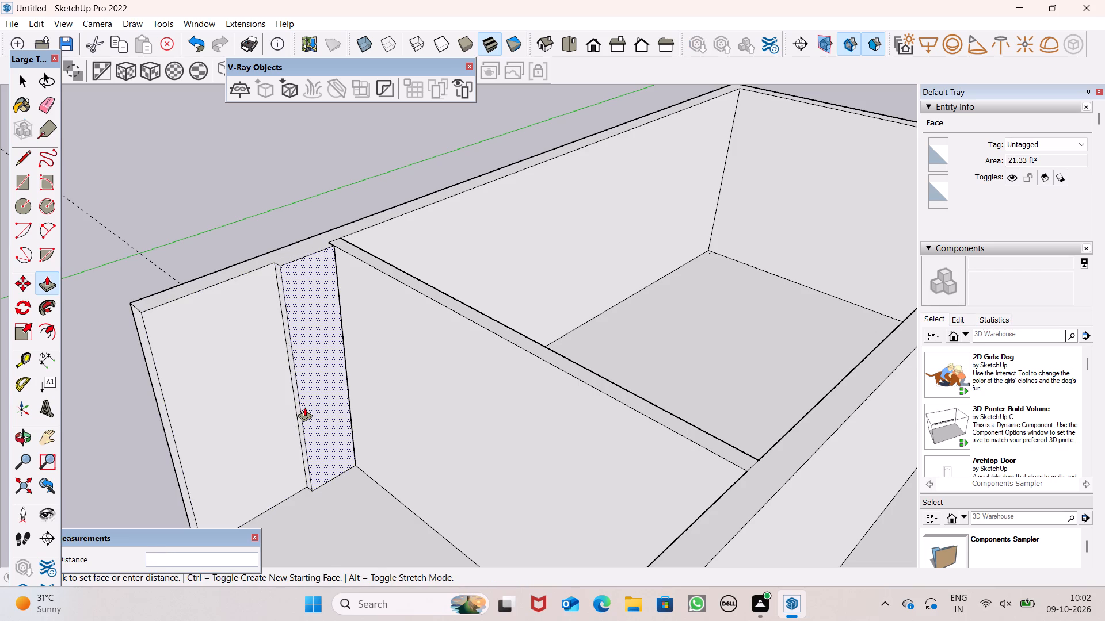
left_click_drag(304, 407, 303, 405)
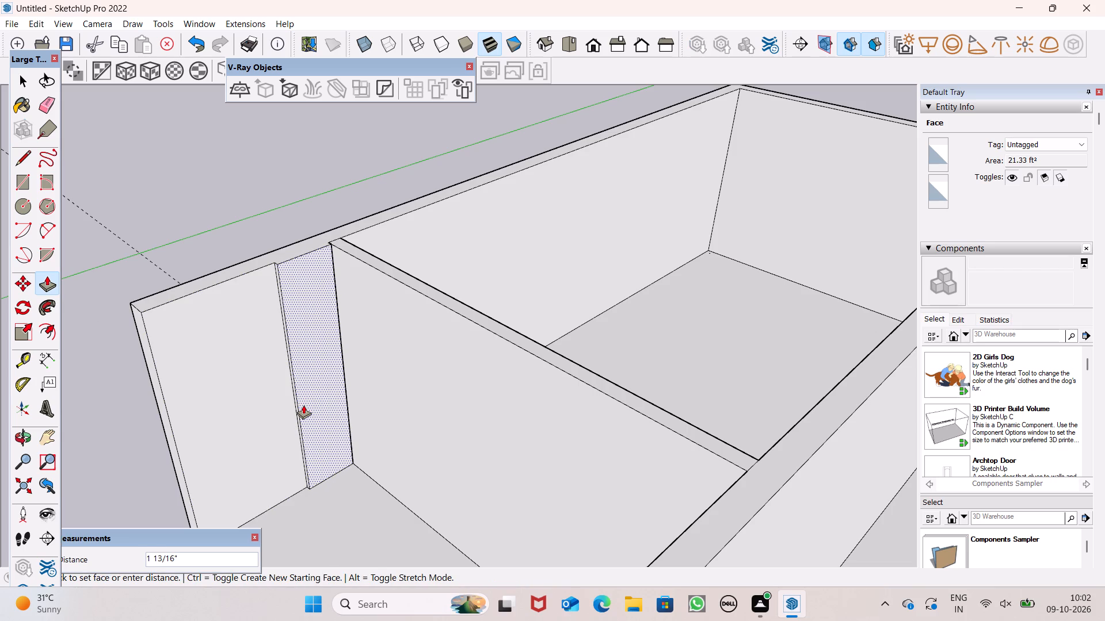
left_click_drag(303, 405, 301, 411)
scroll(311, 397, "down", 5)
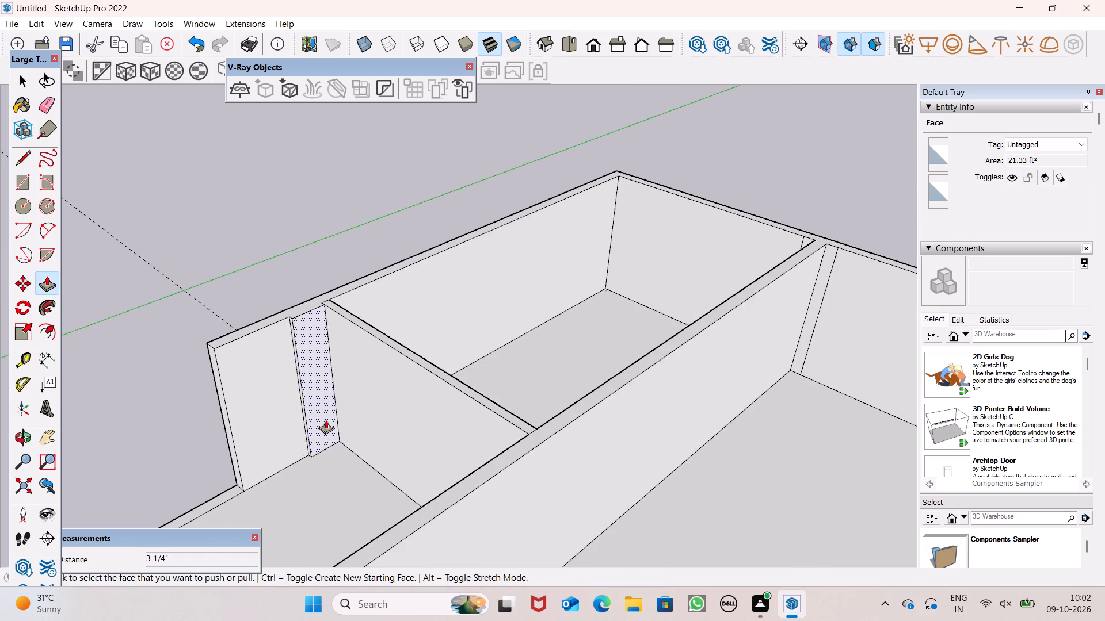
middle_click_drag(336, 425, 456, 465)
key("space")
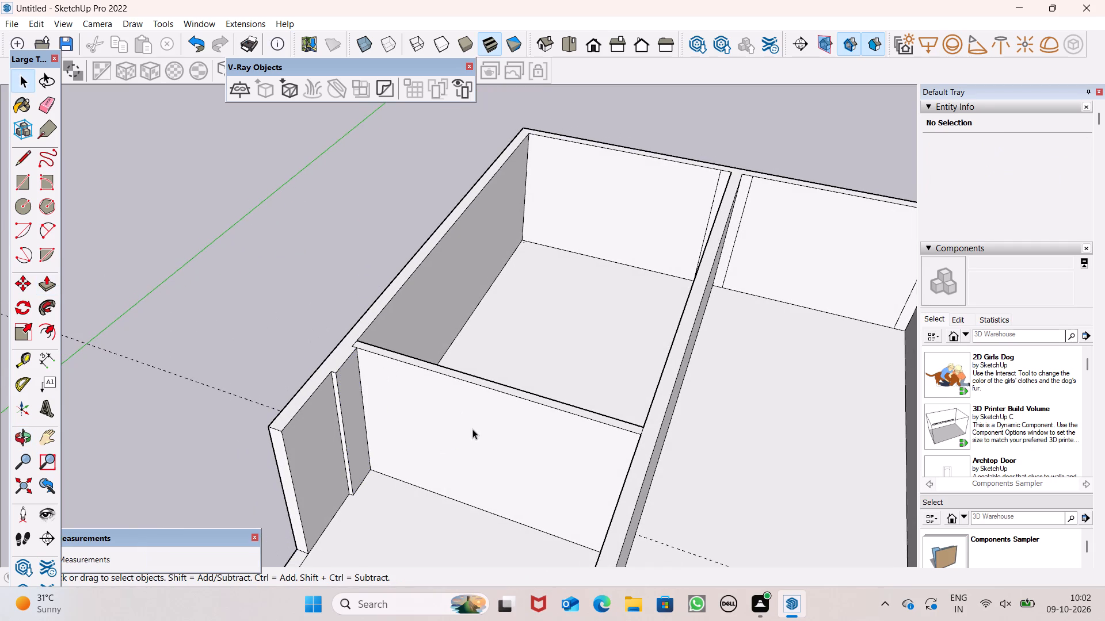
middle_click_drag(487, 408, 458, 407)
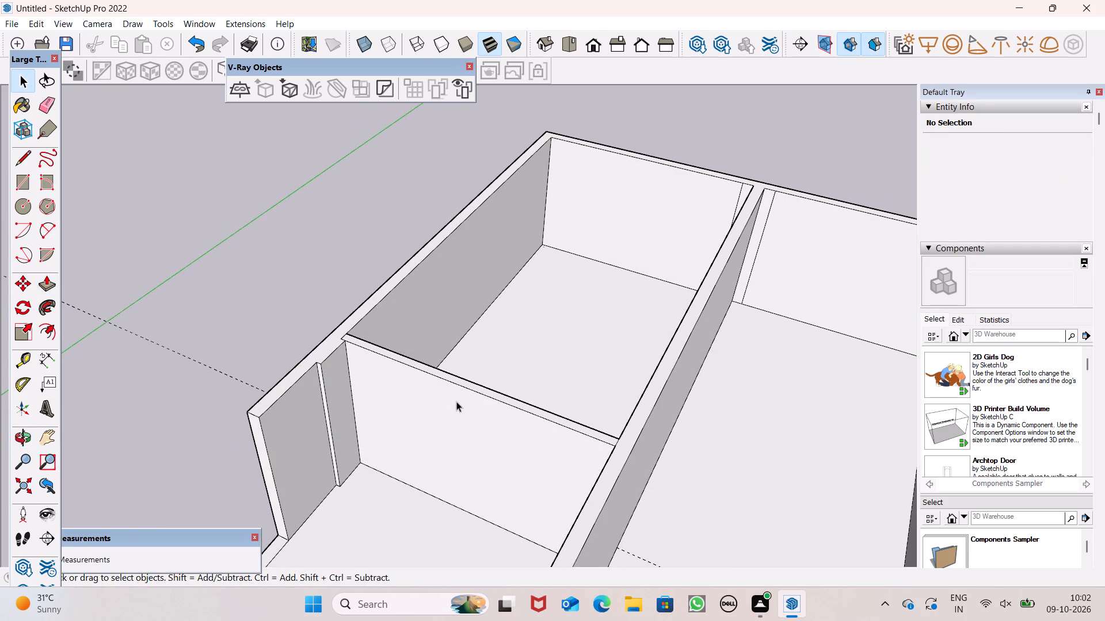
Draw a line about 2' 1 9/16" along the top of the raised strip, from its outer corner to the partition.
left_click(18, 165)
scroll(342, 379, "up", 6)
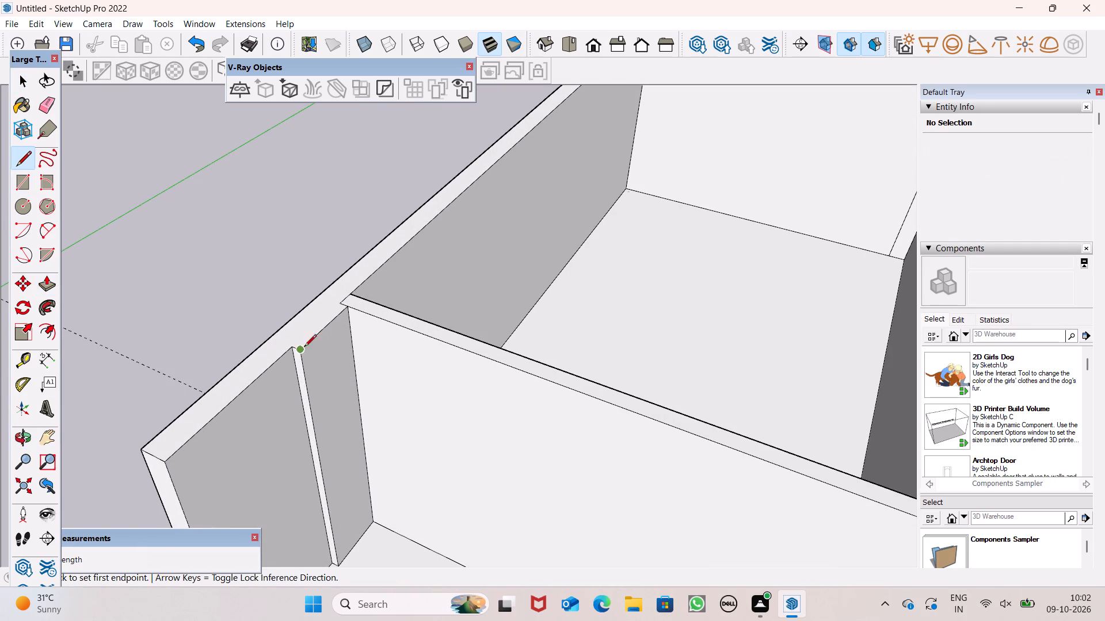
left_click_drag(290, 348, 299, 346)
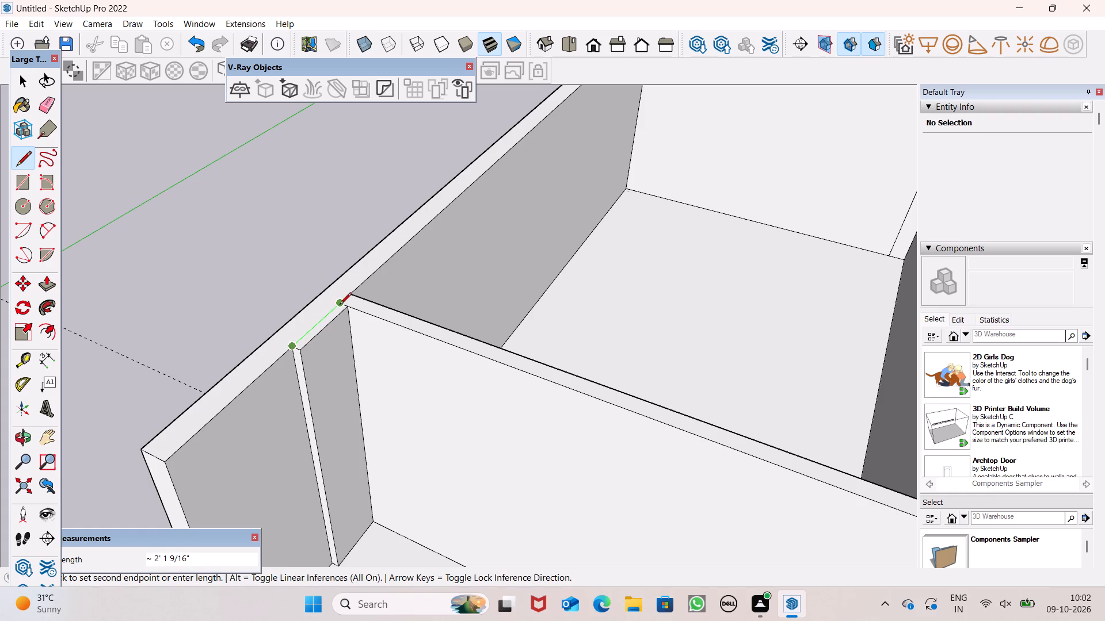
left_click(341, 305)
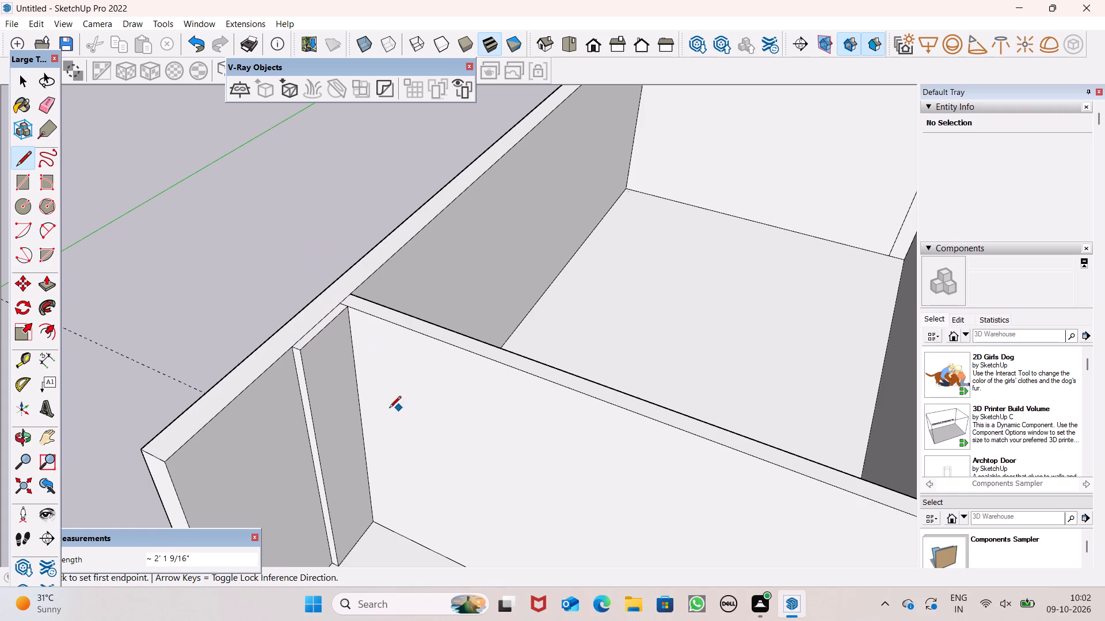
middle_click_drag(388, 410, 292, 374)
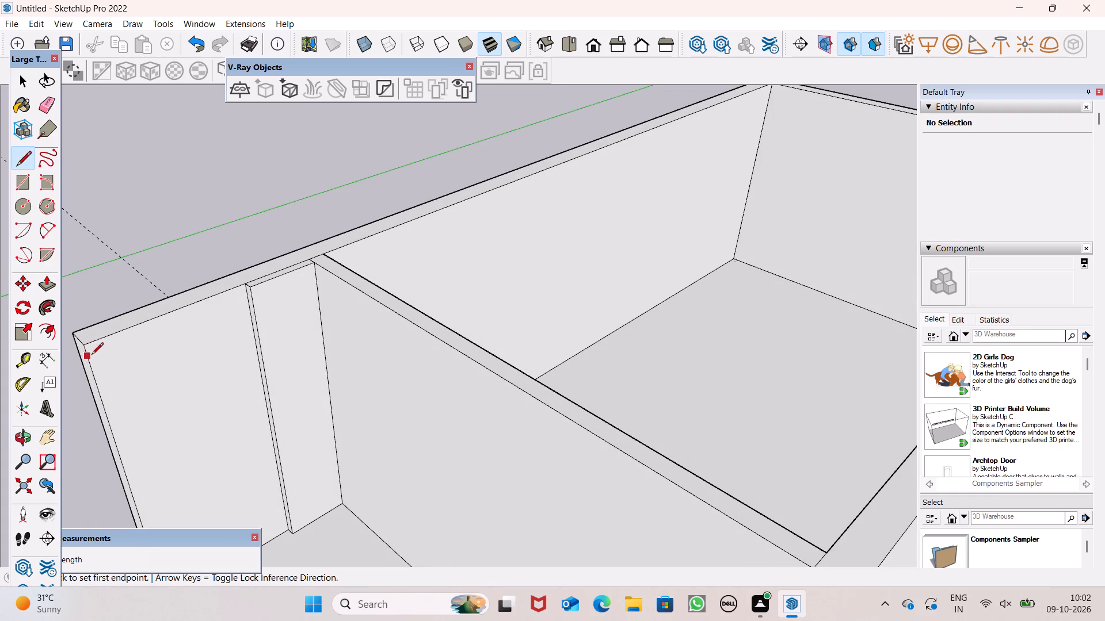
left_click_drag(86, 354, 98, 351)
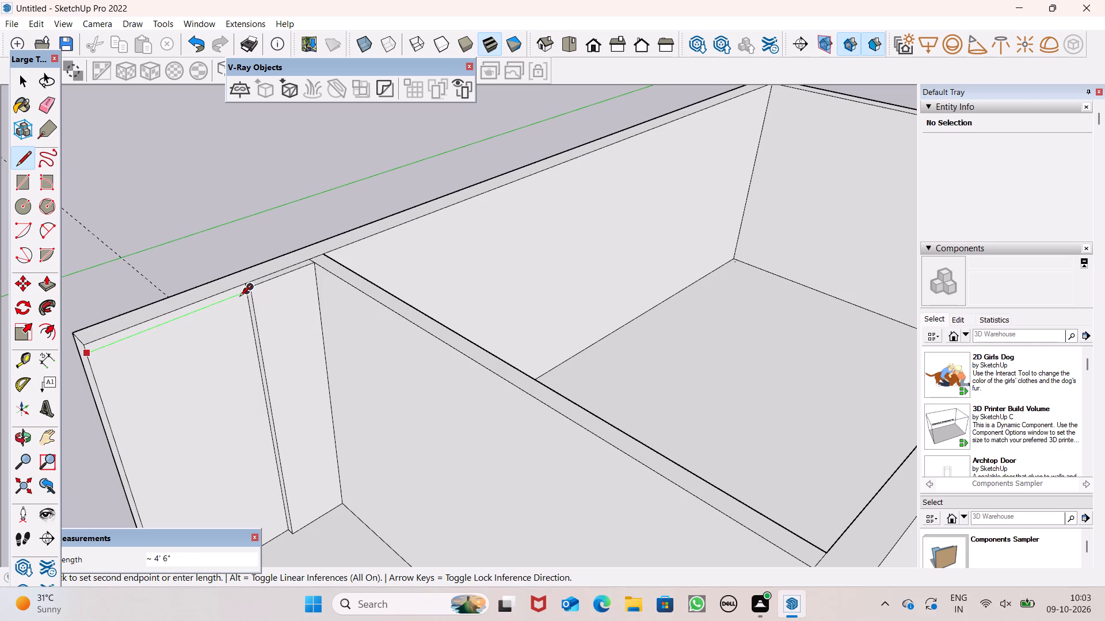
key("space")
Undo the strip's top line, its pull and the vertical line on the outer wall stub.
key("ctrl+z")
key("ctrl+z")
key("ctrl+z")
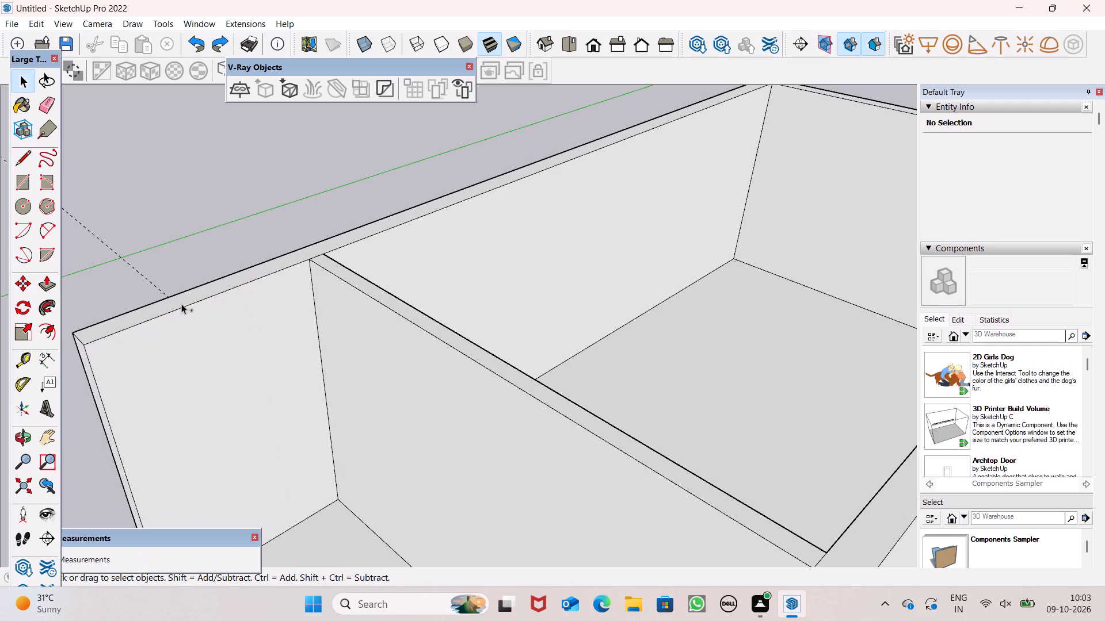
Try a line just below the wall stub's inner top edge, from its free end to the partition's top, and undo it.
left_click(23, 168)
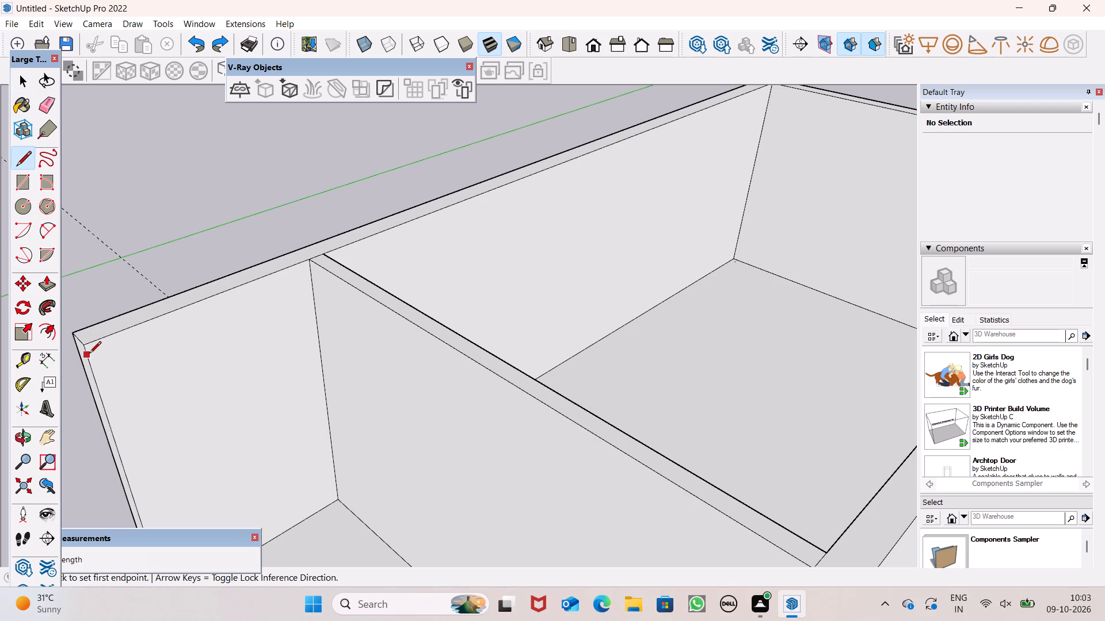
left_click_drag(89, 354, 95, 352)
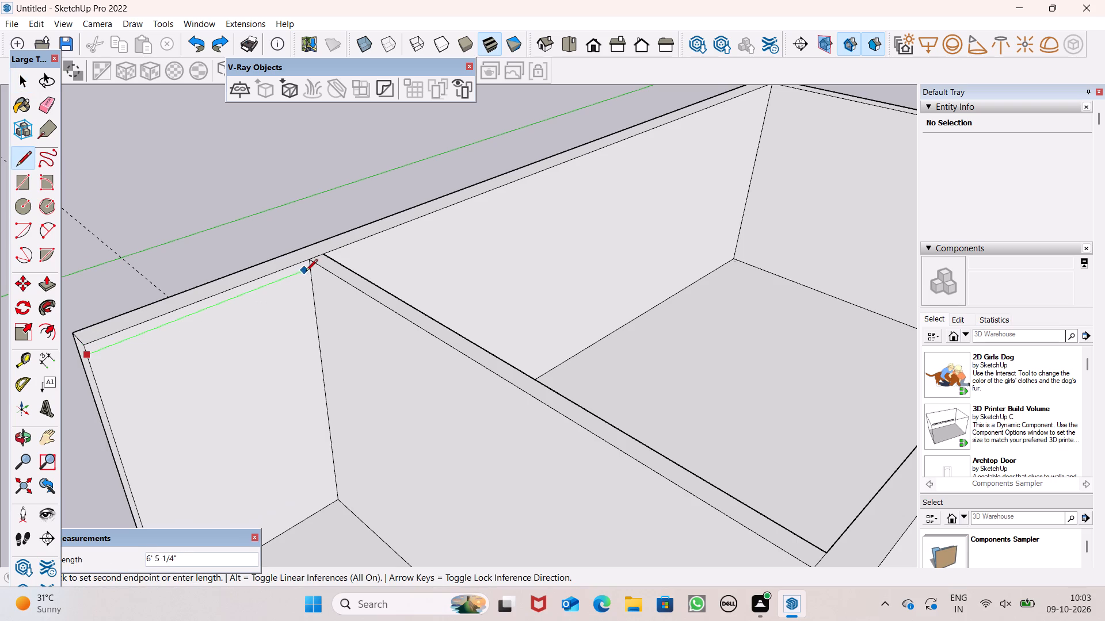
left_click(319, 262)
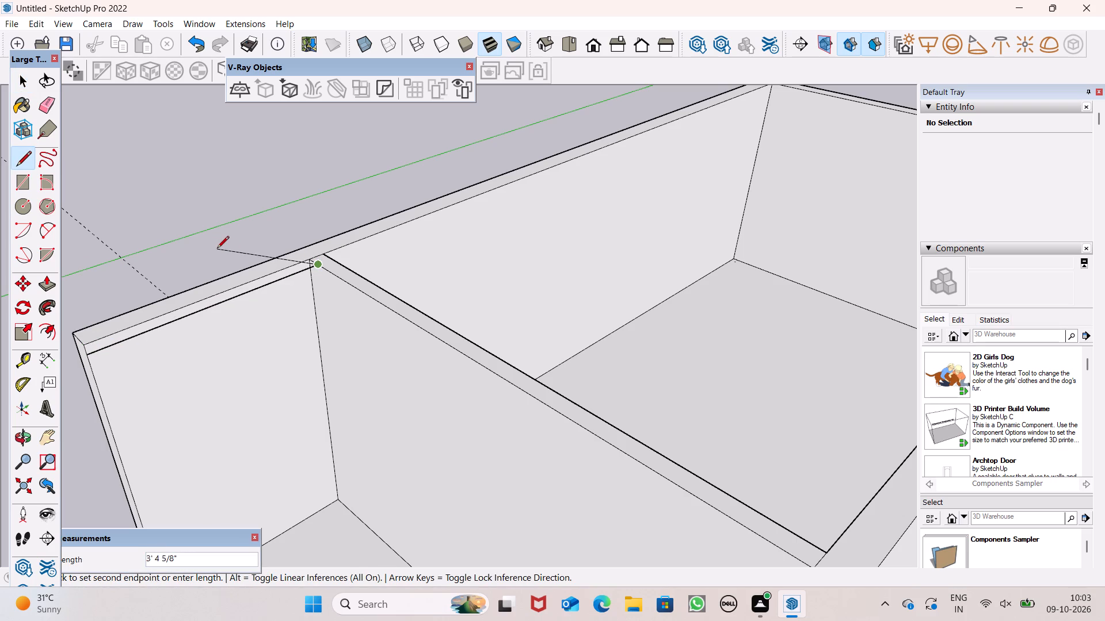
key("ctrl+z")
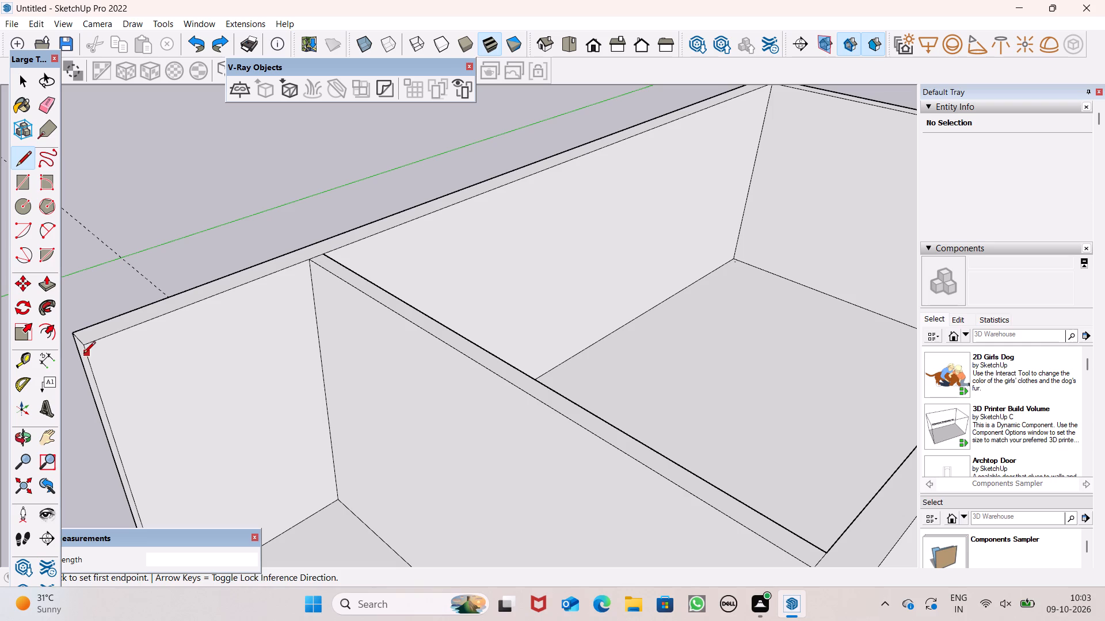
Draw a line about 6' 7 9/16" just below the wall stub's inner top edge, from its free end to the partition corner.
left_click_drag(82, 355, 90, 354)
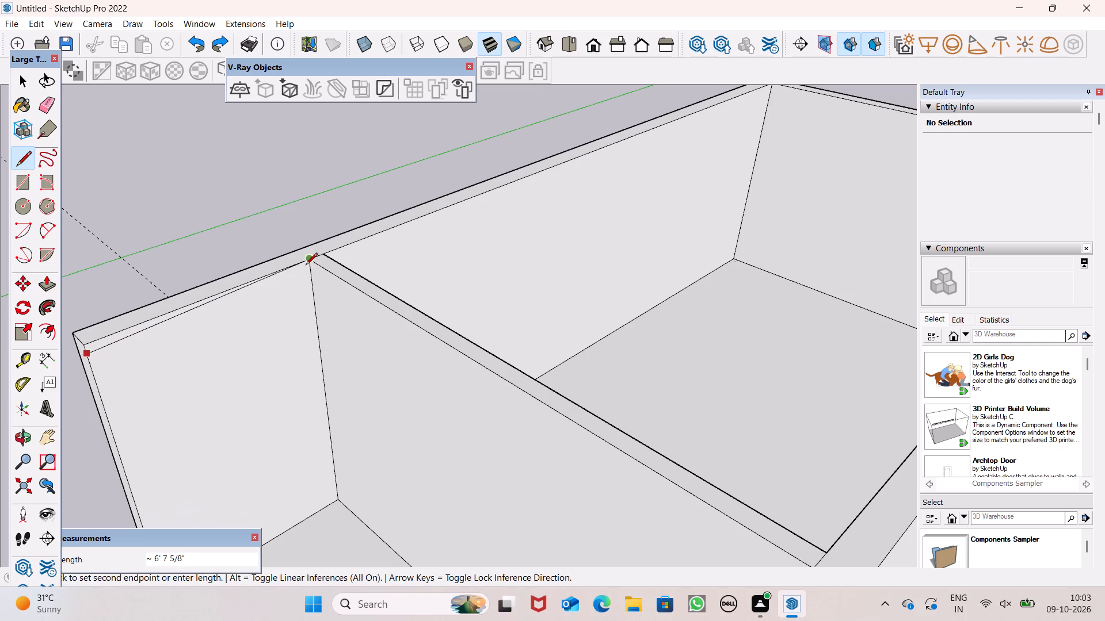
left_click(311, 270)
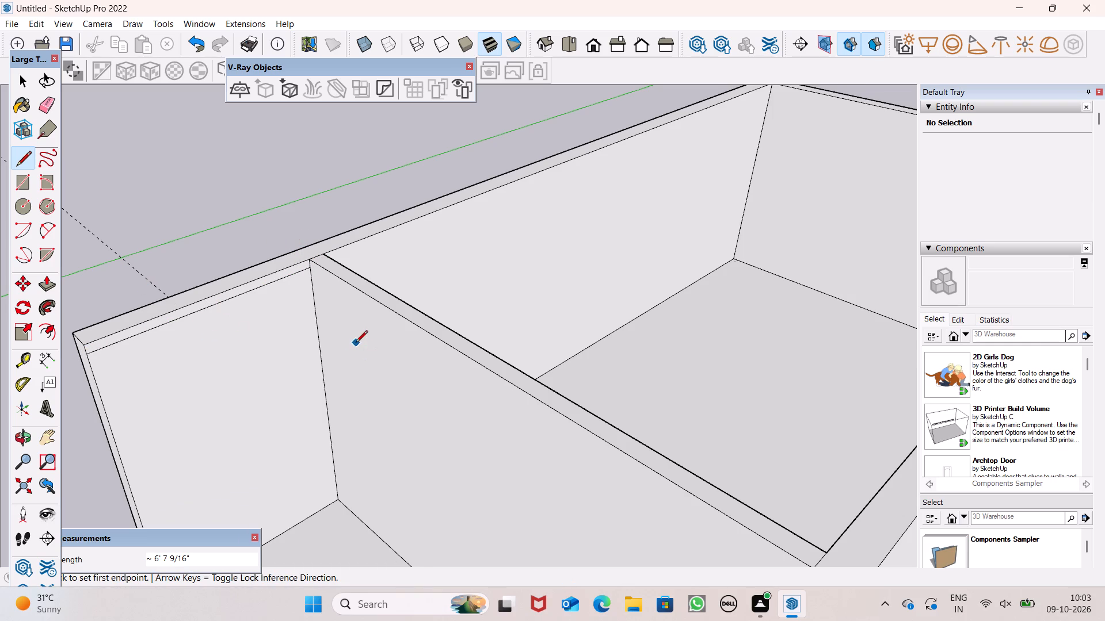
Draw a line about 3 1/8" along the wall stub's inner top edge, starting from its free-end corner.
scroll(356, 348, "down", 1)
scroll(279, 469, "up", 1)
scroll(352, 332, "down", 2)
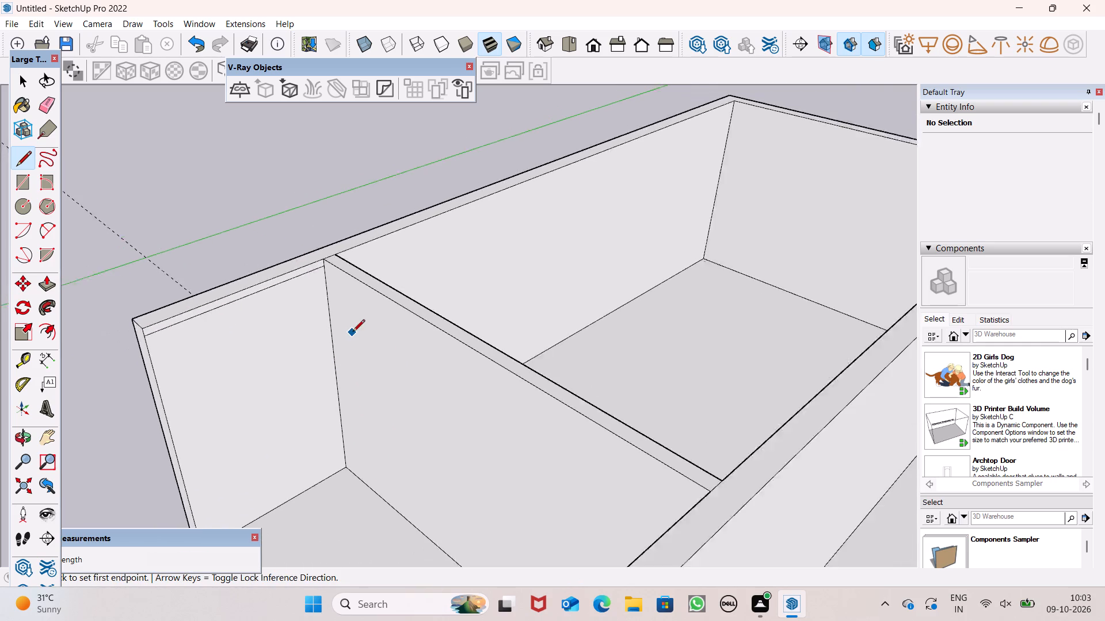
scroll(353, 332, "down", 3)
scroll(199, 353, "up", 5)
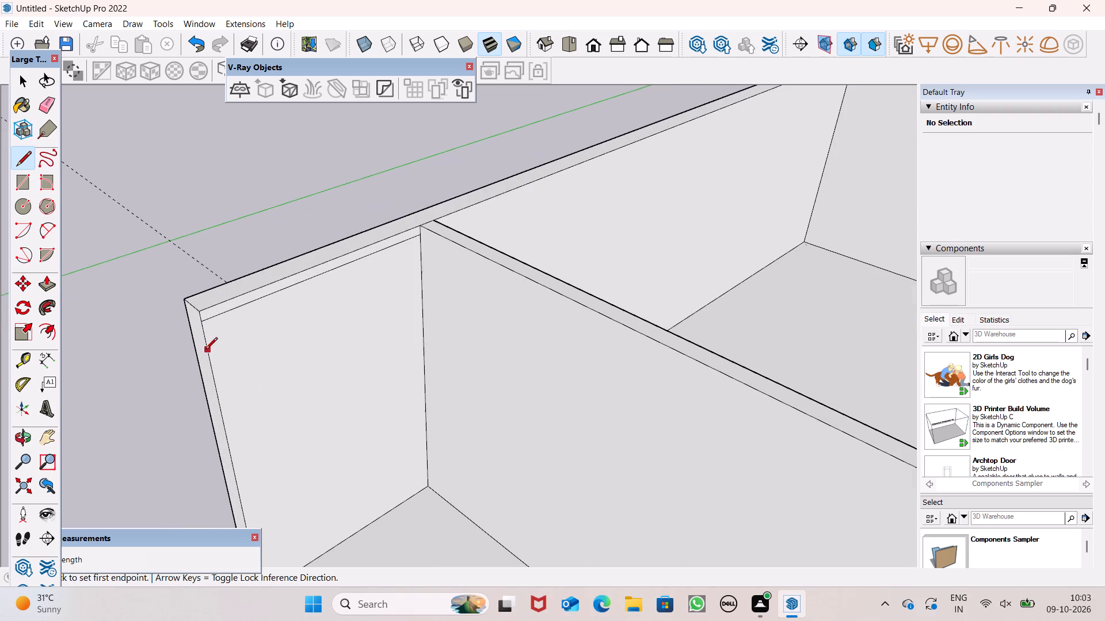
scroll(205, 350, "up", 1)
left_click(207, 312)
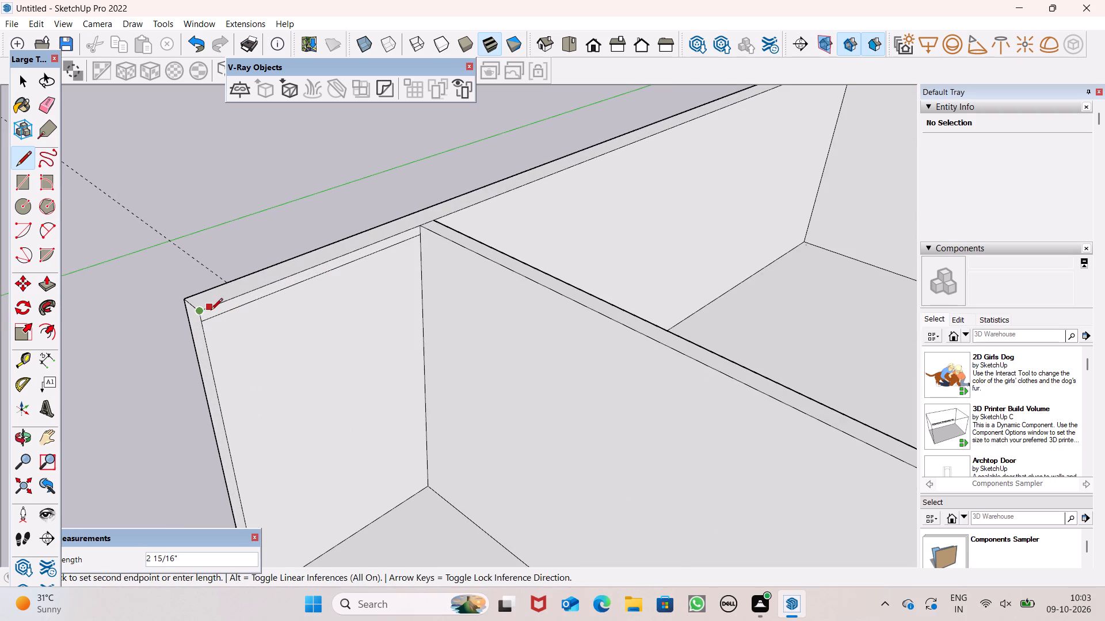
left_click(211, 311)
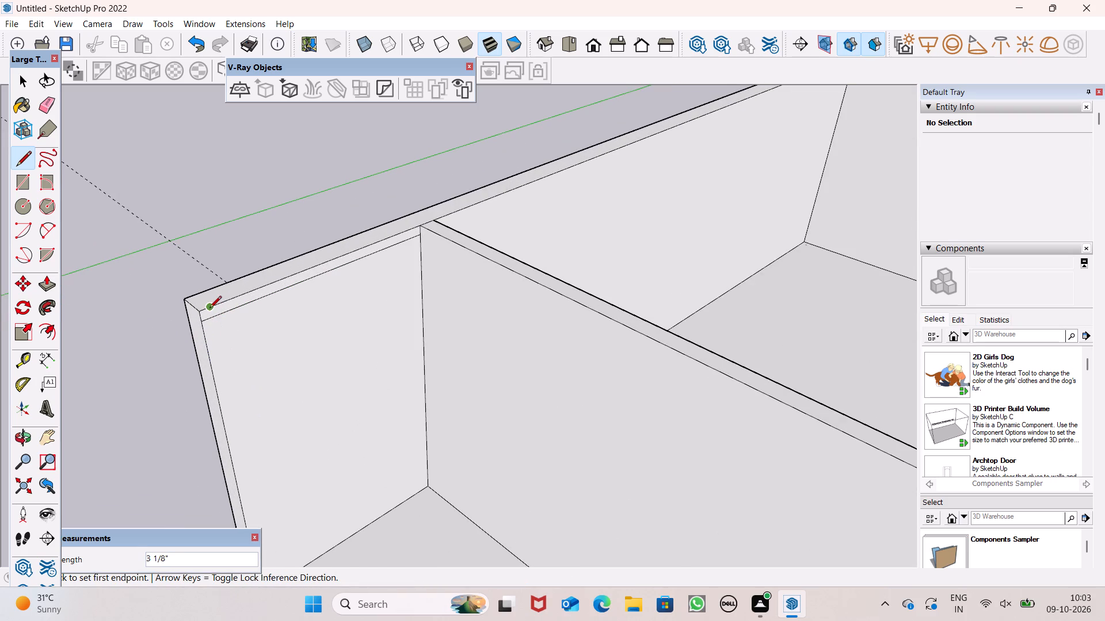
Draw a 10' vertical line down the wall stub's inner face, from the short line's endpoint to the floor.
left_click(208, 308)
scroll(222, 383, "down", 5)
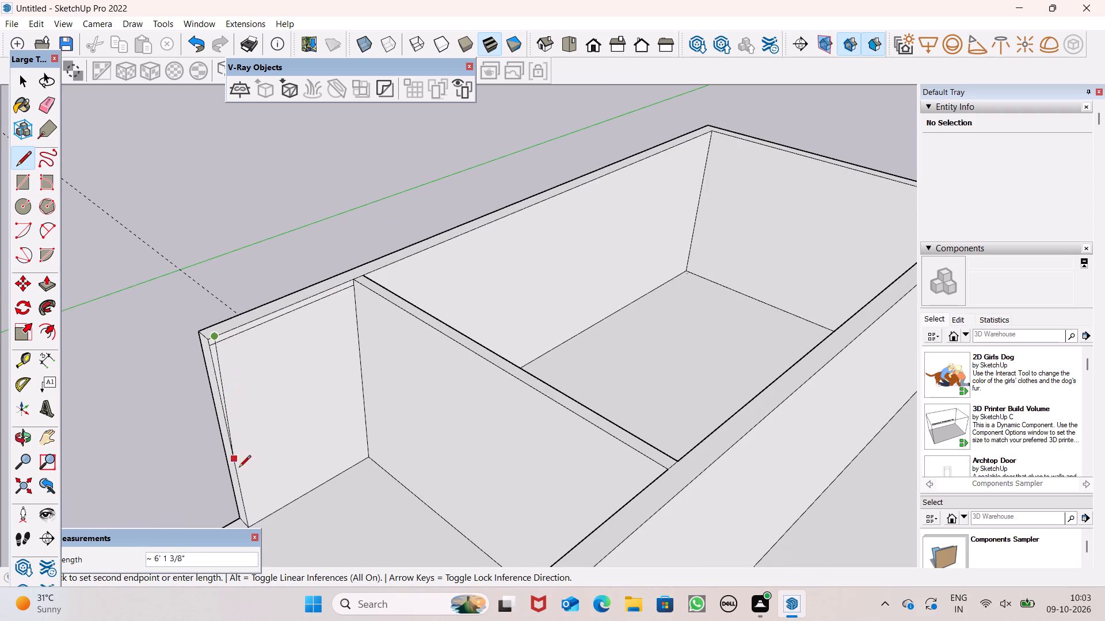
scroll(256, 526, "up", 7)
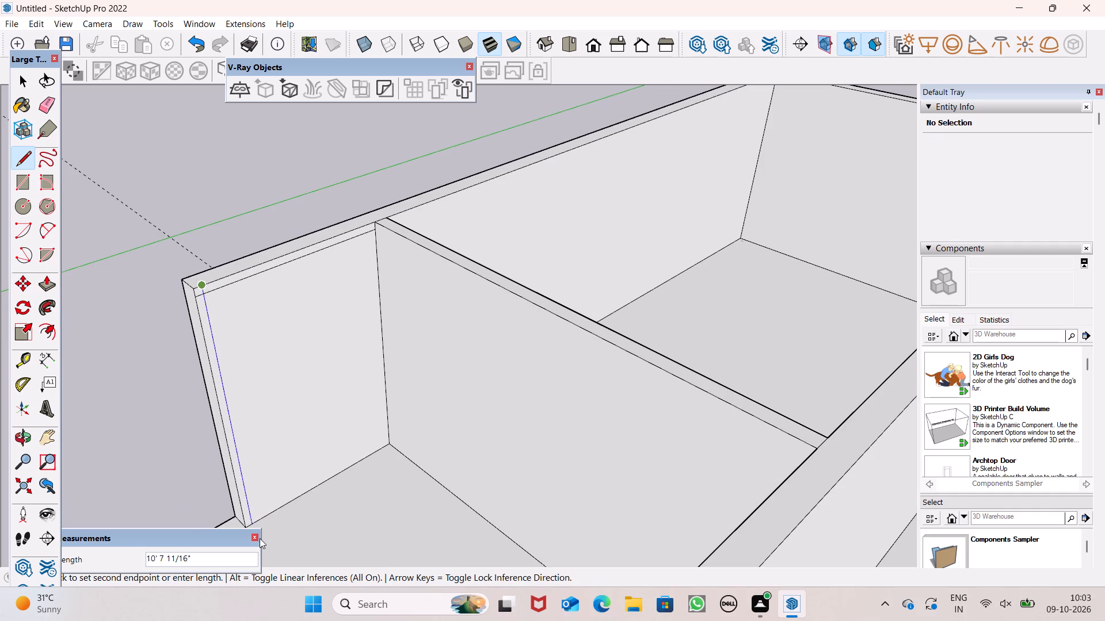
scroll(354, 325, "down", 5)
scroll(296, 419, "up", 8)
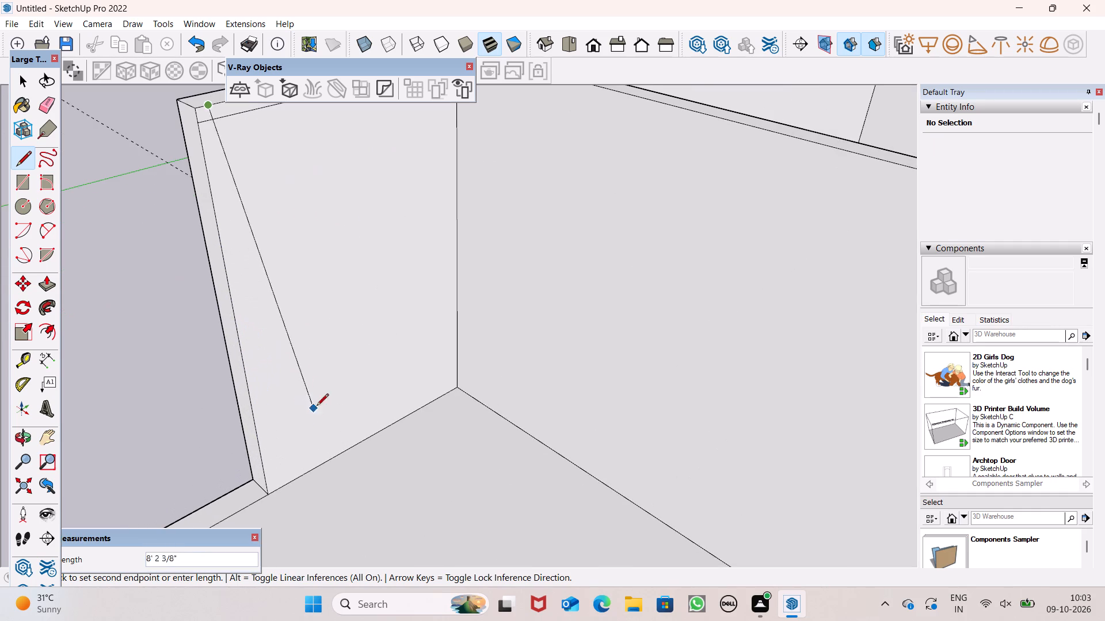
left_click(280, 489)
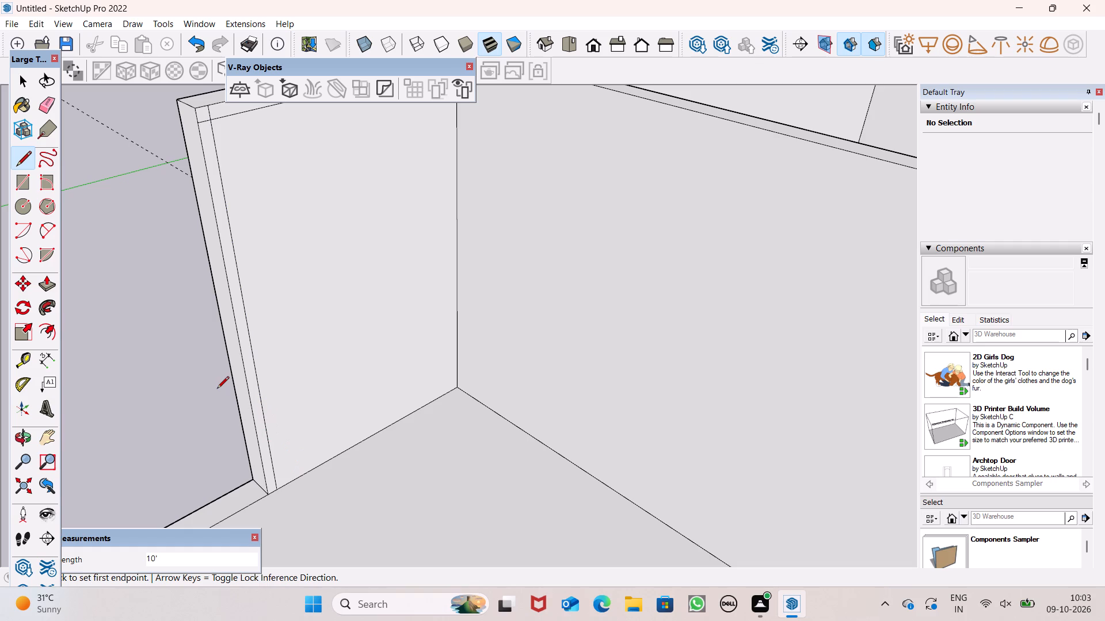
Draw a horizontal line about 3' 11 13/16" across the lower part of the stub's inner face, starting at its free-end edge.
scroll(335, 370, "up", 1)
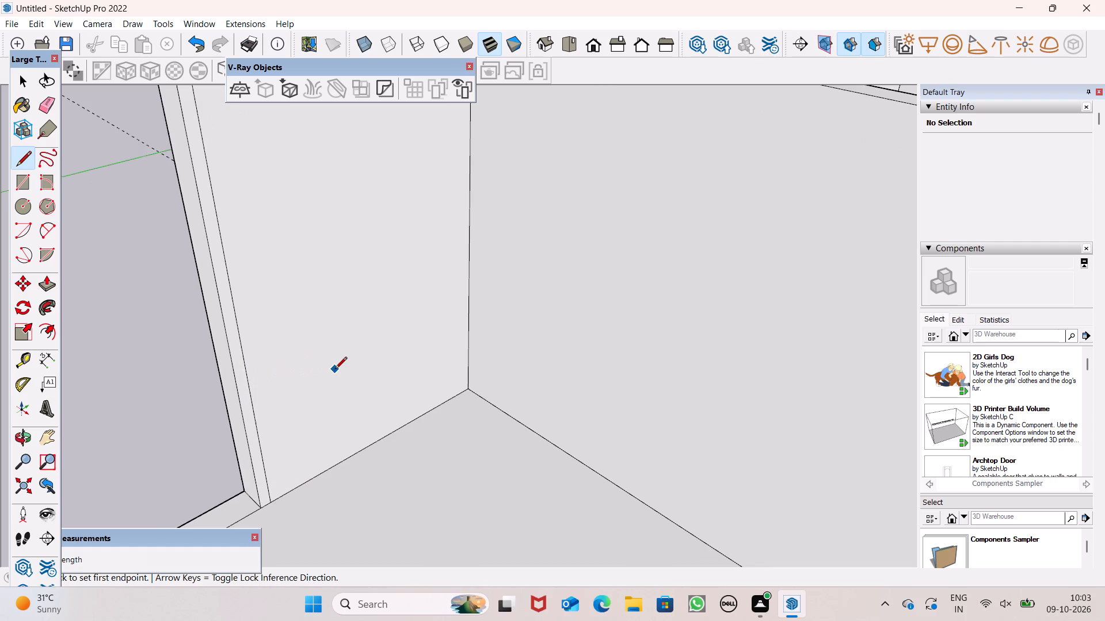
scroll(335, 370, "up", 1)
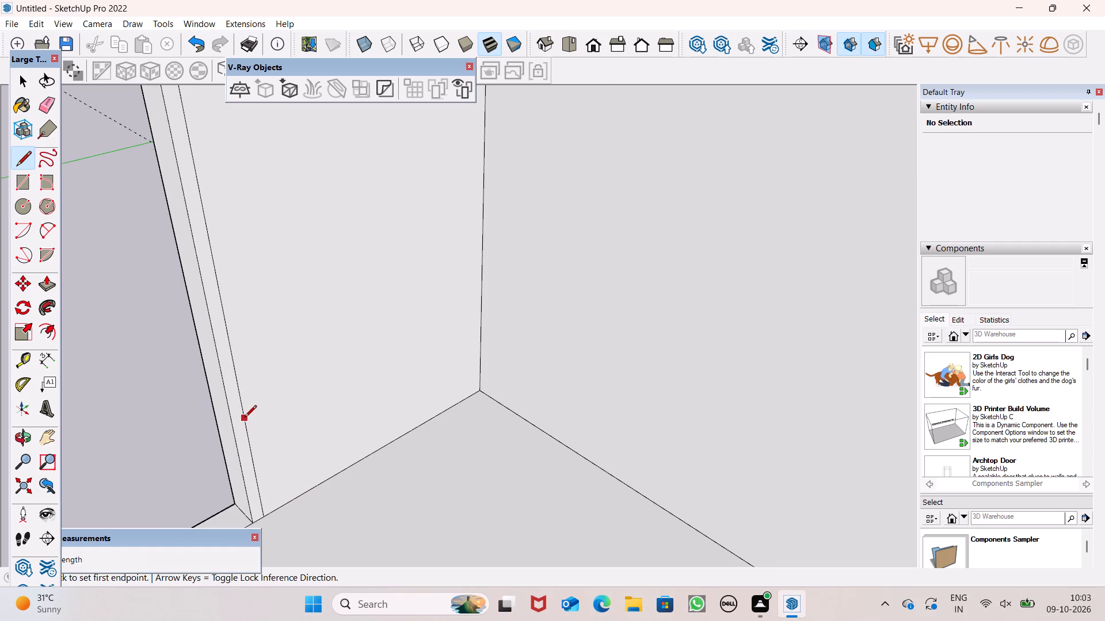
left_click_drag(229, 422, 239, 420)
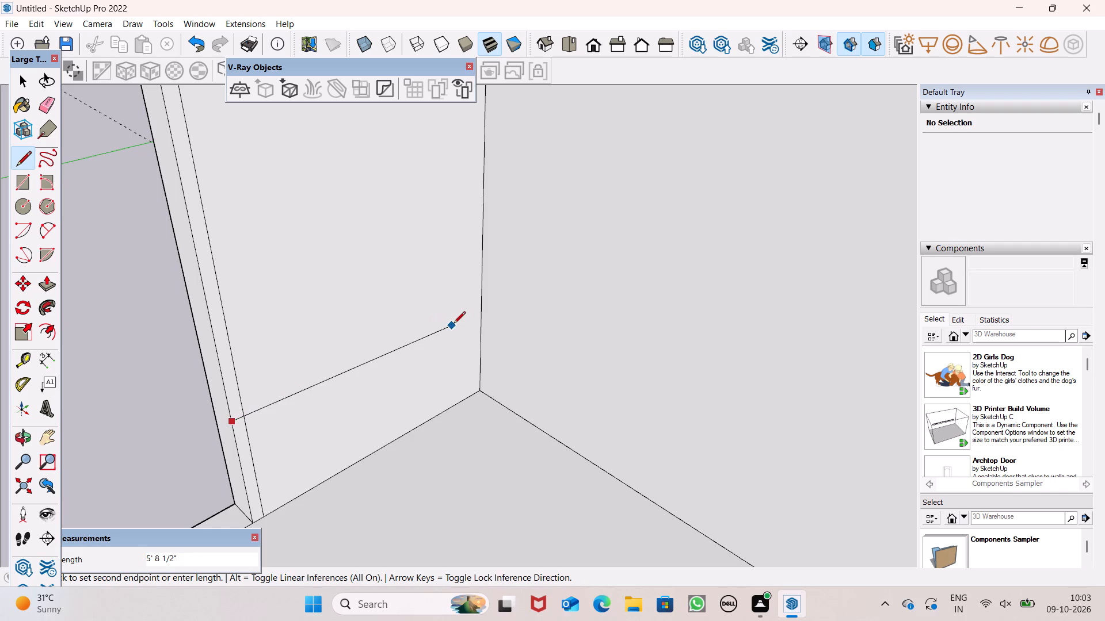
left_click(395, 344)
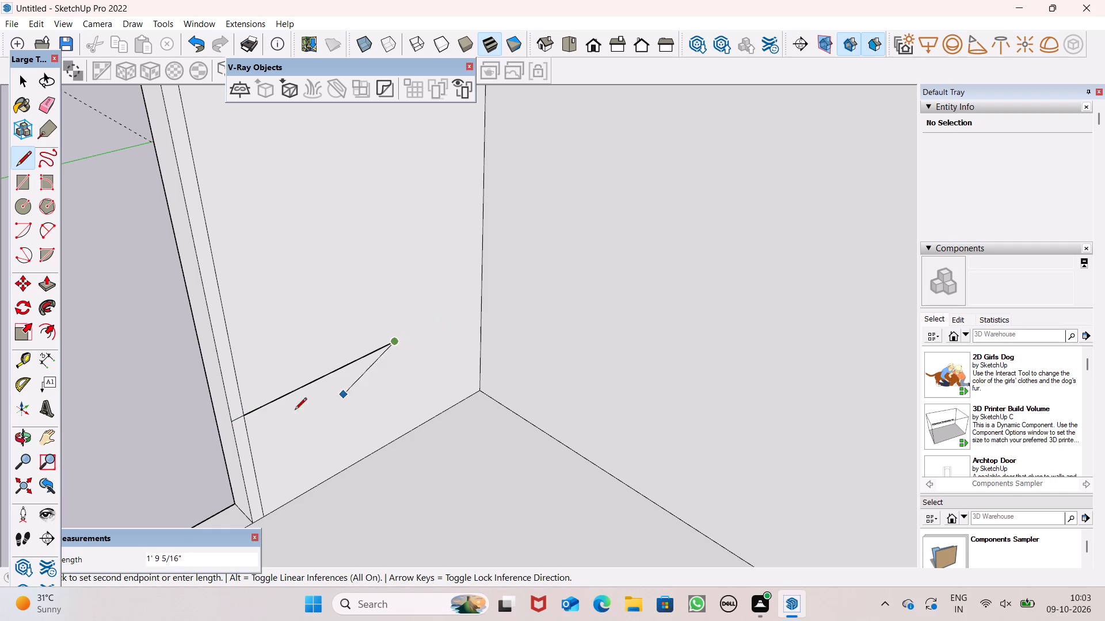
key("space")
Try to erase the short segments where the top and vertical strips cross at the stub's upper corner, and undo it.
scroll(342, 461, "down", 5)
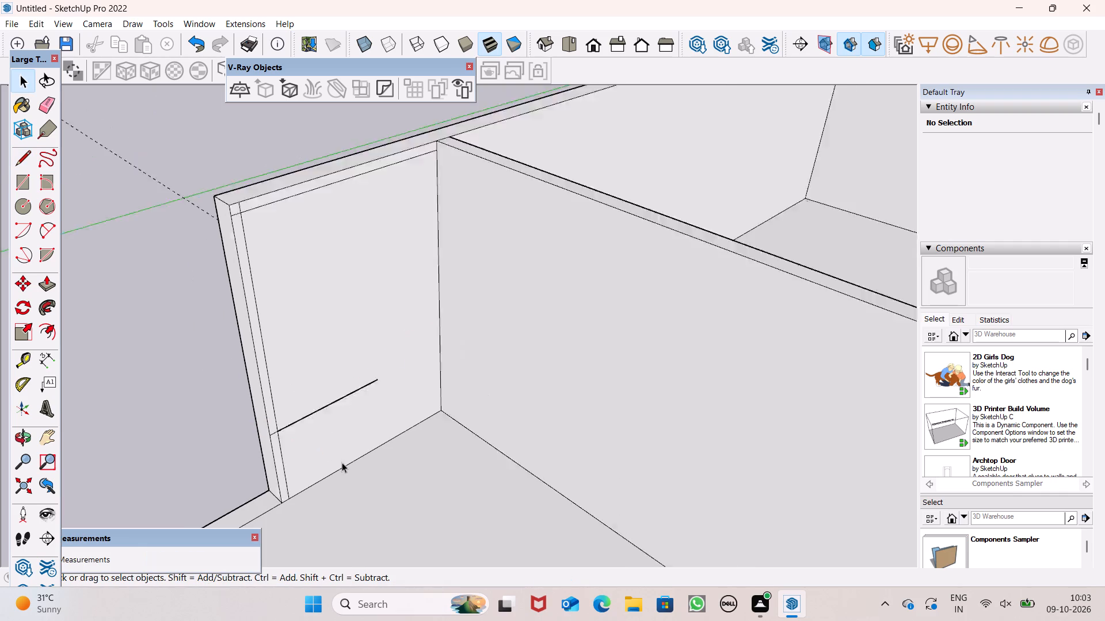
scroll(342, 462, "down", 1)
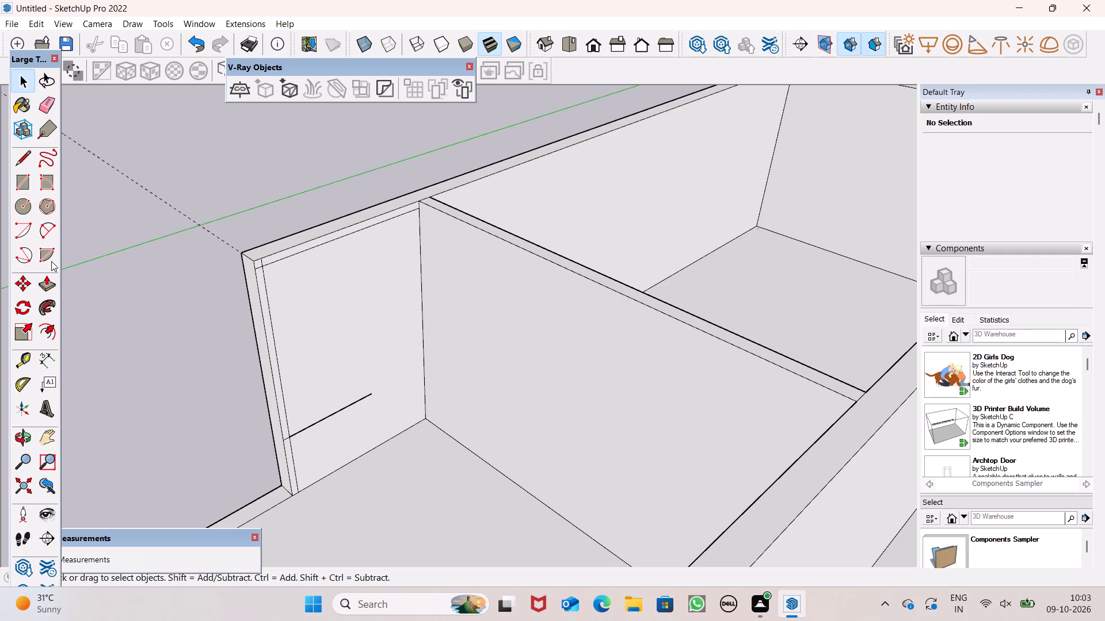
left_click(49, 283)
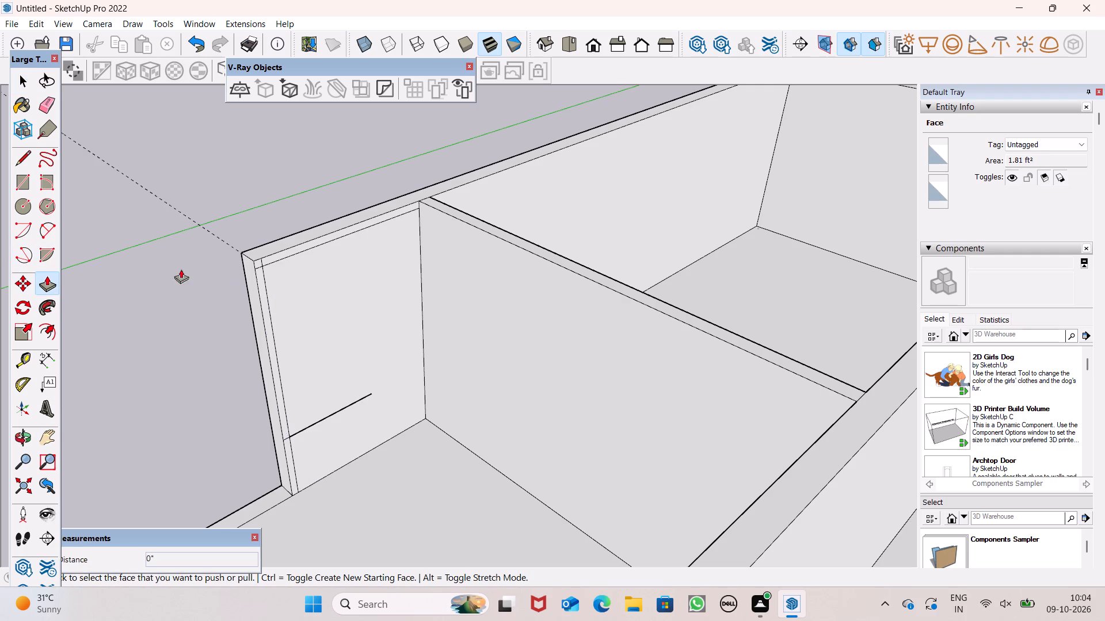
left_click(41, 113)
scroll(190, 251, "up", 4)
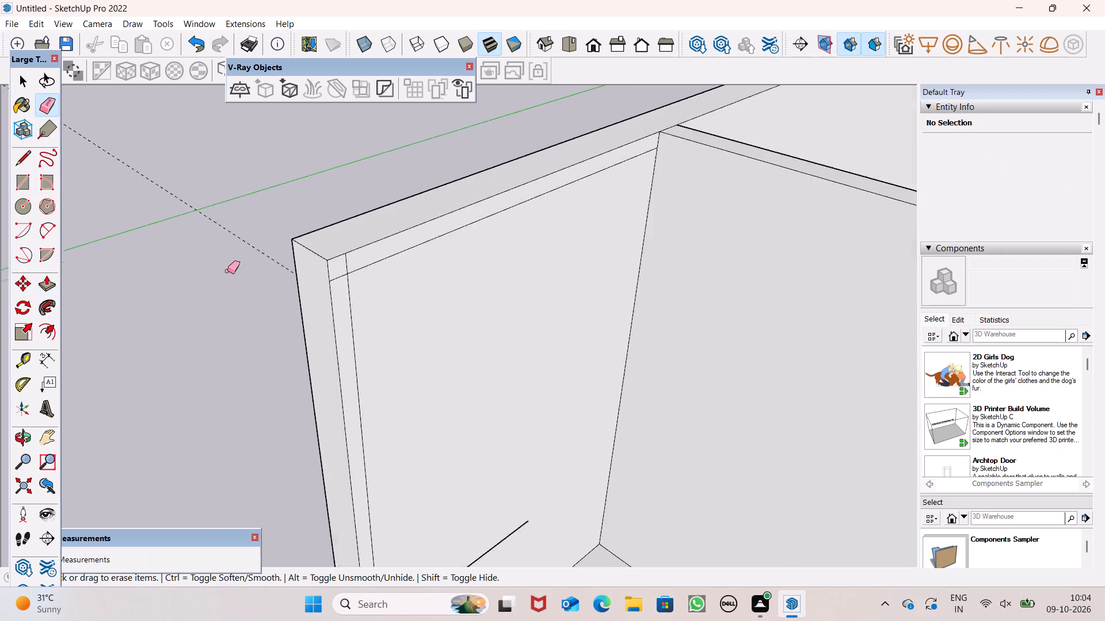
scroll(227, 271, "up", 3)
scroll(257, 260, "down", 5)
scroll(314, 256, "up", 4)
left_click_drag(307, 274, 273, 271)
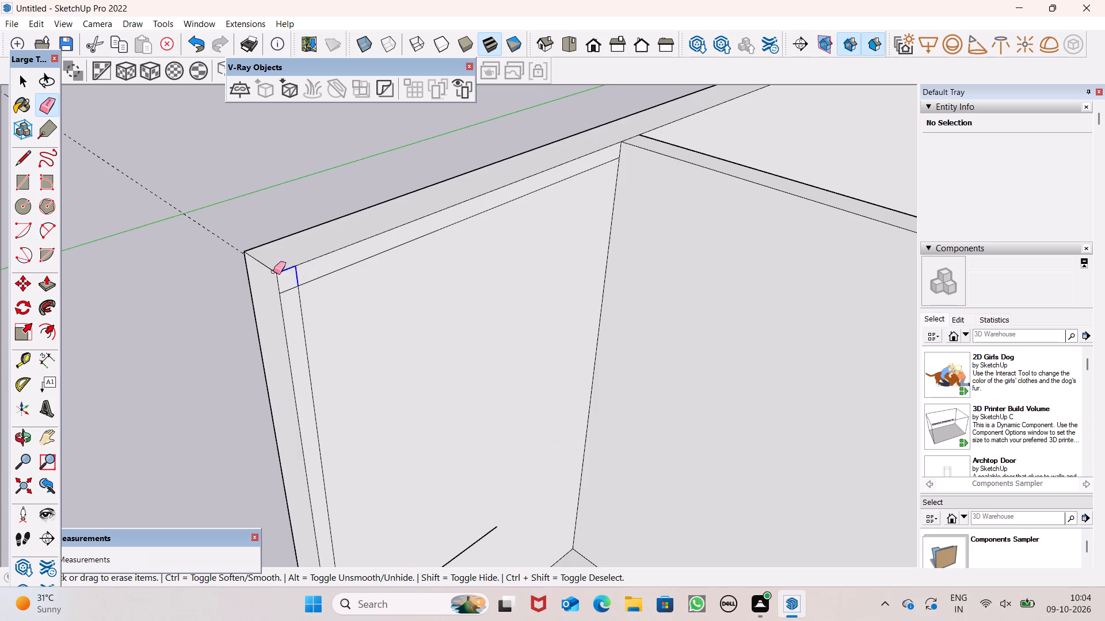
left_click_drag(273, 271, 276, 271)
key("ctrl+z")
Erase the crossing segments at the stub's upper corner and the horizontal line's end across the vertical strip, leaving one L-shaped strip.
scroll(296, 289, "up", 2)
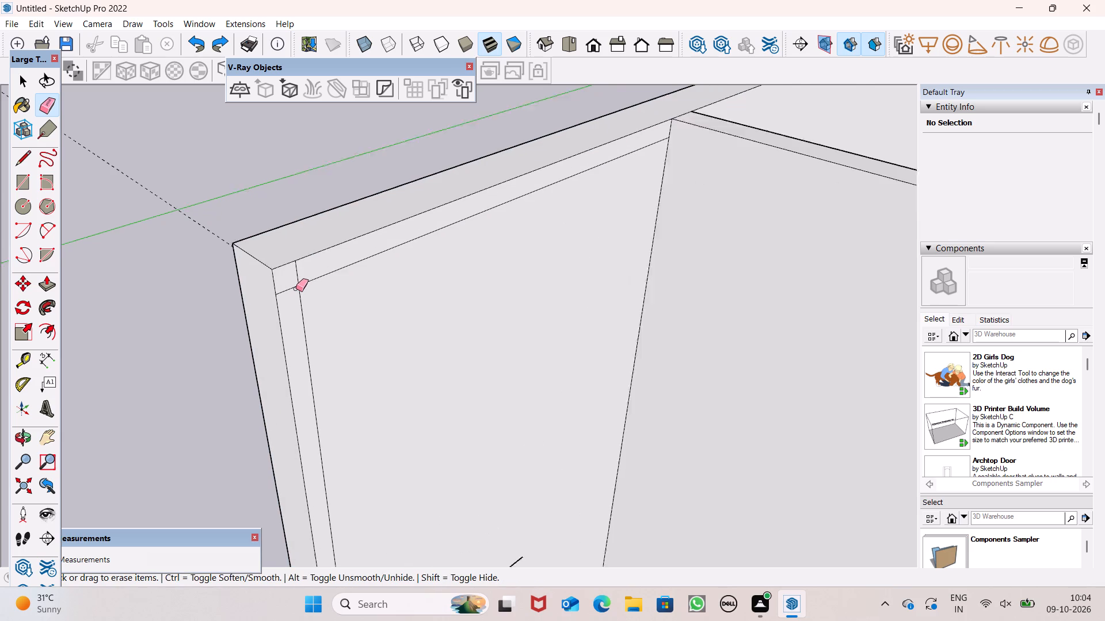
scroll(296, 289, "up", 3)
left_click_drag(302, 274, 292, 275)
left_click_drag(284, 289, 283, 295)
scroll(329, 205, "down", 8)
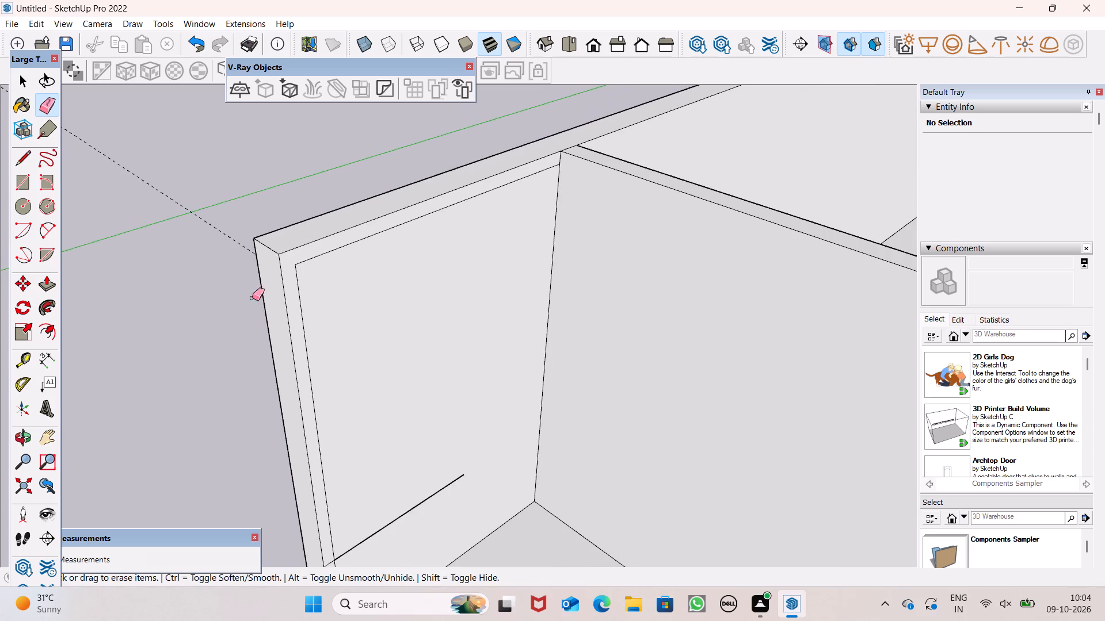
scroll(330, 228, "down", 6)
scroll(330, 476, "up", 7)
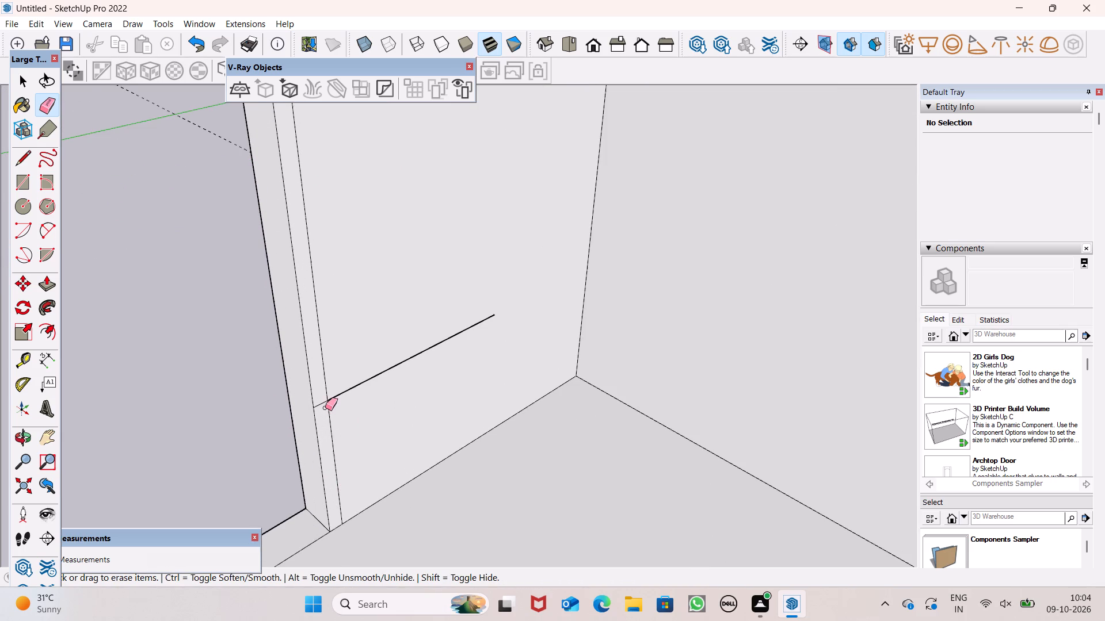
left_click(318, 404)
scroll(336, 483, "down", 7)
key("space")
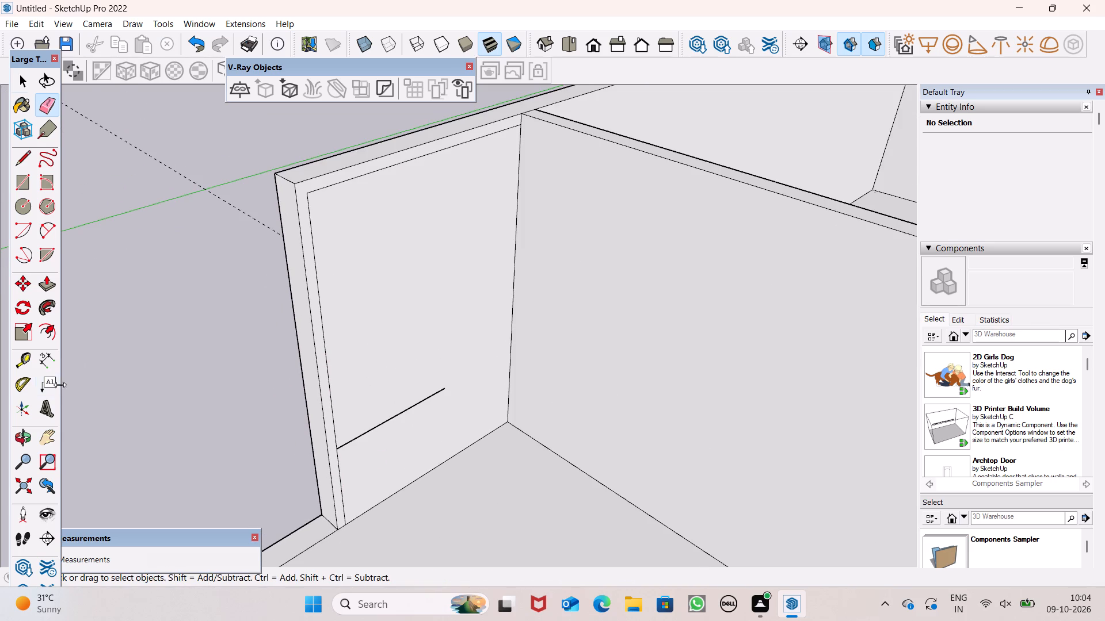
Pull the L-shaped strip along the wall stub's top and free end outward by 3" with Push/Pull.
left_click(49, 283)
scroll(338, 161, "up", 5)
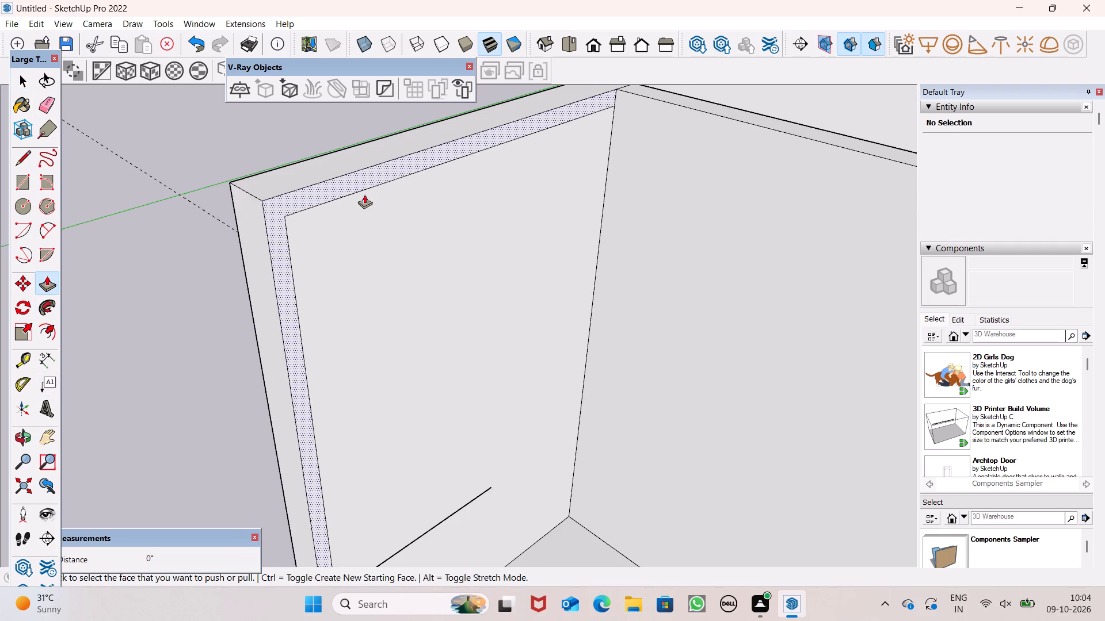
left_click_drag(357, 189, 367, 189)
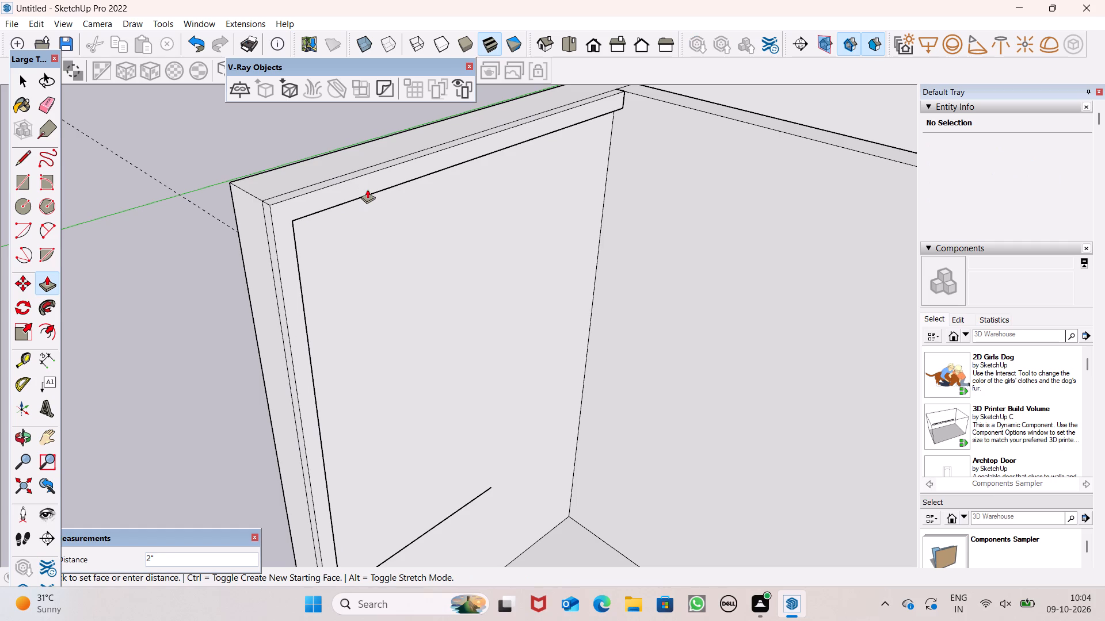
left_click_drag(367, 189, 367, 189)
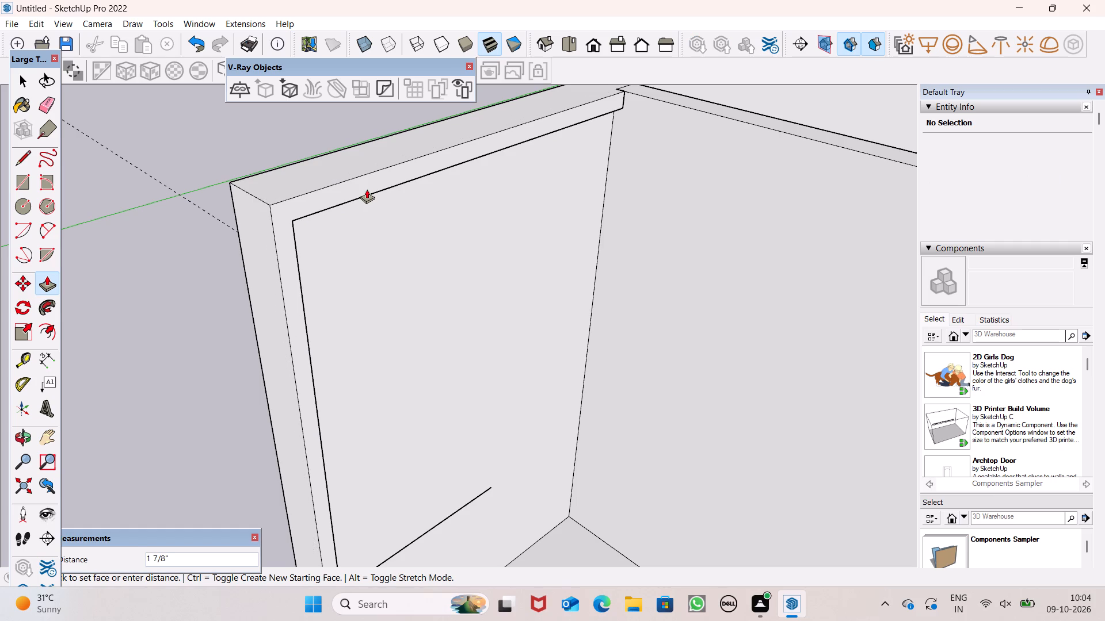
left_click_drag(367, 189, 366, 189)
key("3")
key("BackSpace")
key("2")
key("BackSpace")
key("3")
key("shift+quotedbl")
key("Return")
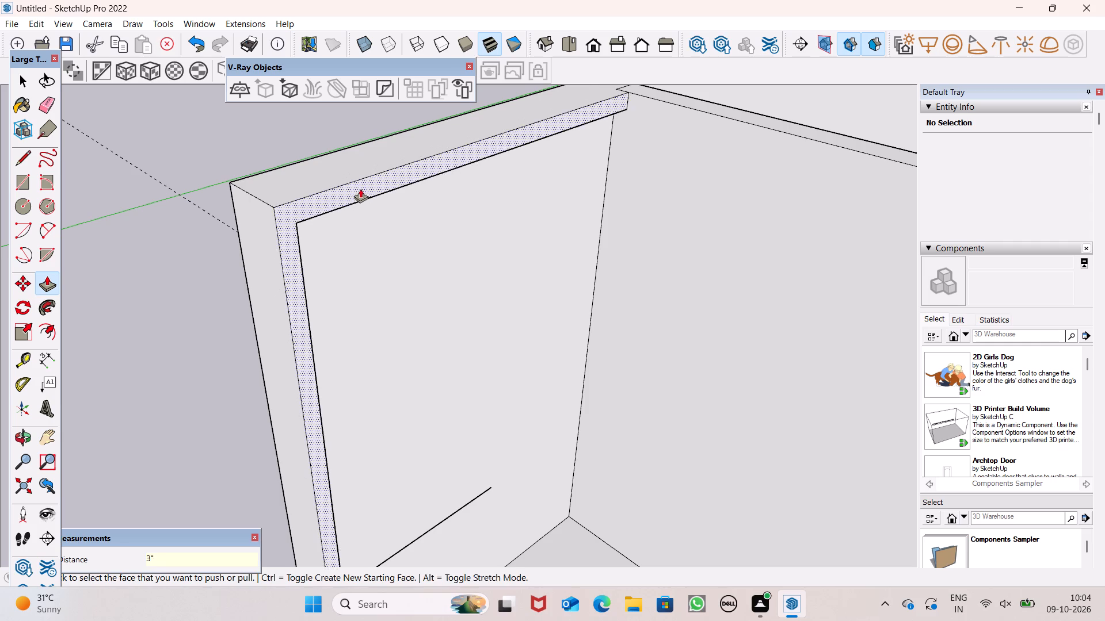
Draw a vertical line about 6' 11 1/2" from the horizontal line's inner end up to the underside of the raised strip.
scroll(255, 225, "down", 4)
middle_click_drag(320, 300, 227, 331)
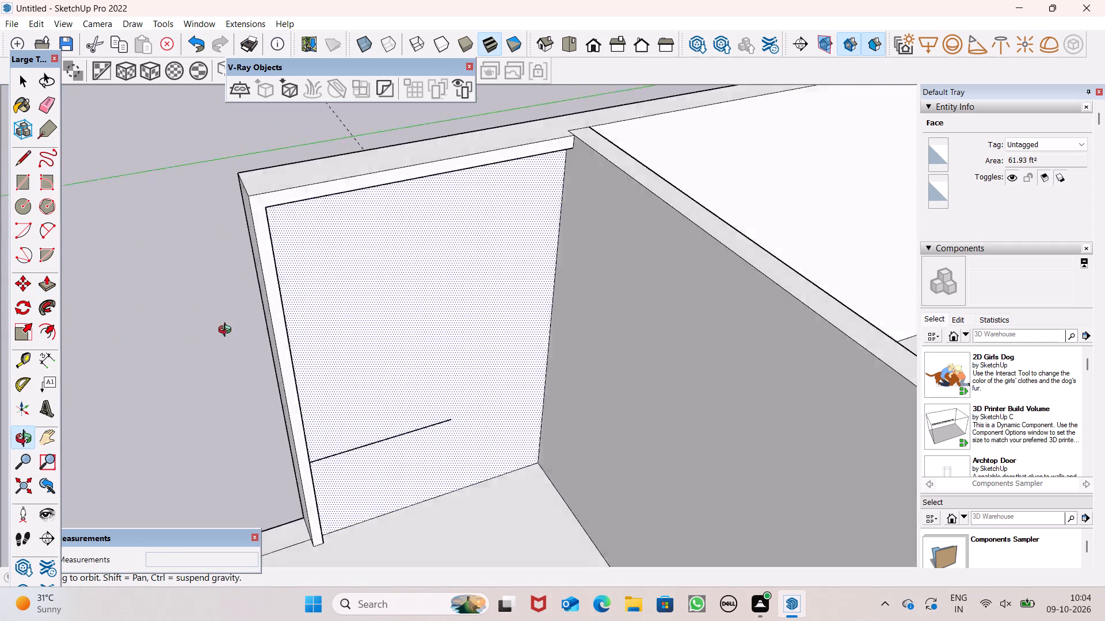
middle_click_drag(227, 331, 276, 363)
scroll(330, 434, "up", 7)
scroll(372, 438, "down", 5)
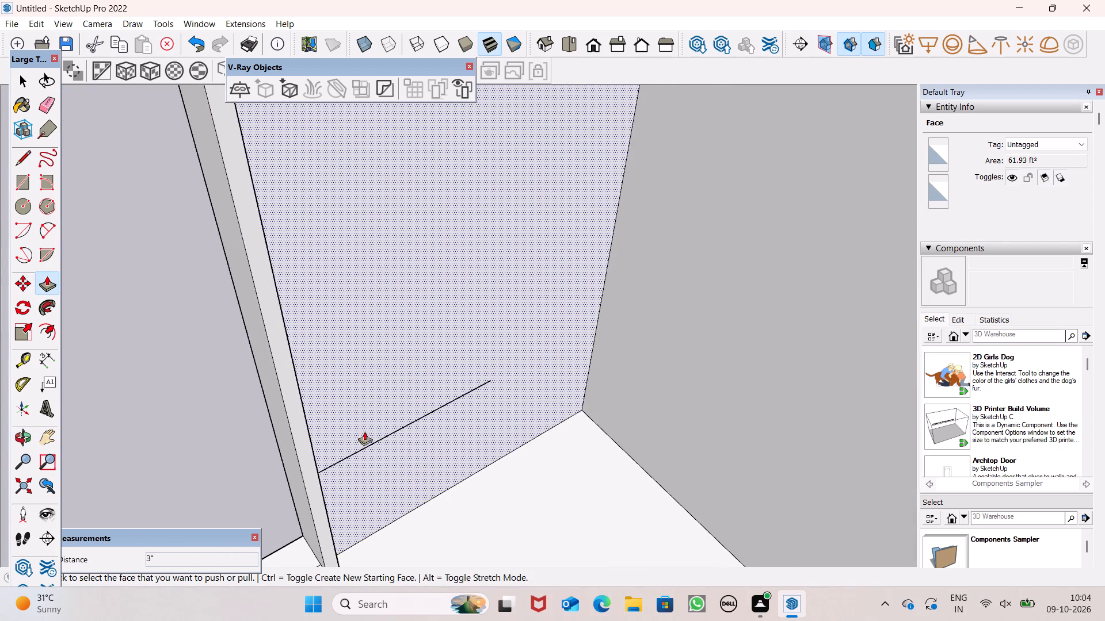
scroll(401, 432, "down", 7)
key("space")
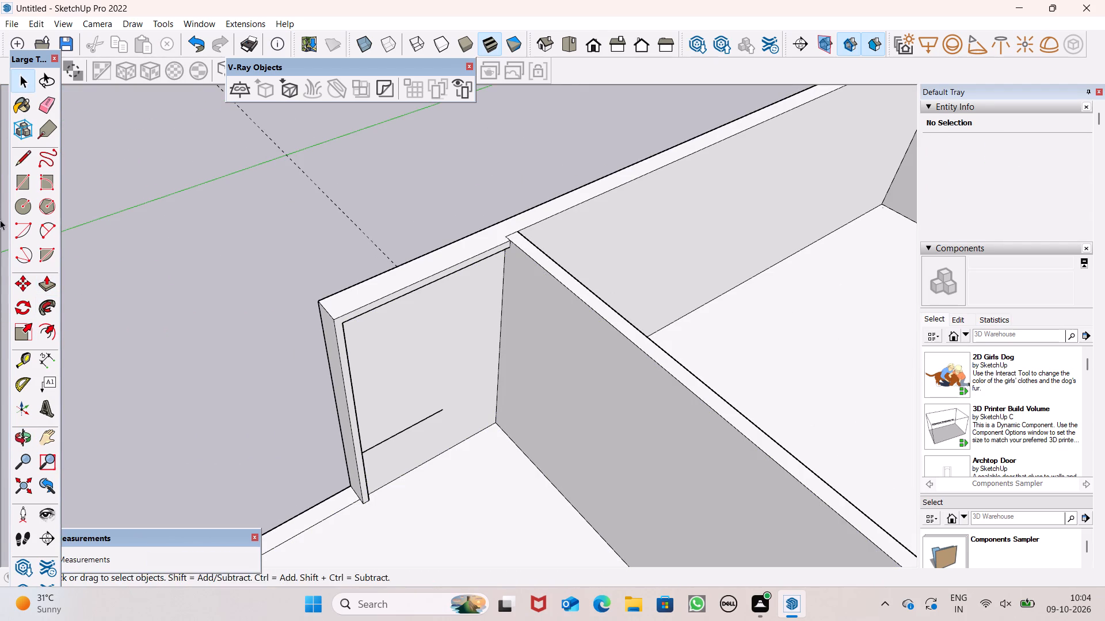
left_click(14, 161)
middle_click_drag(462, 406, 382, 286)
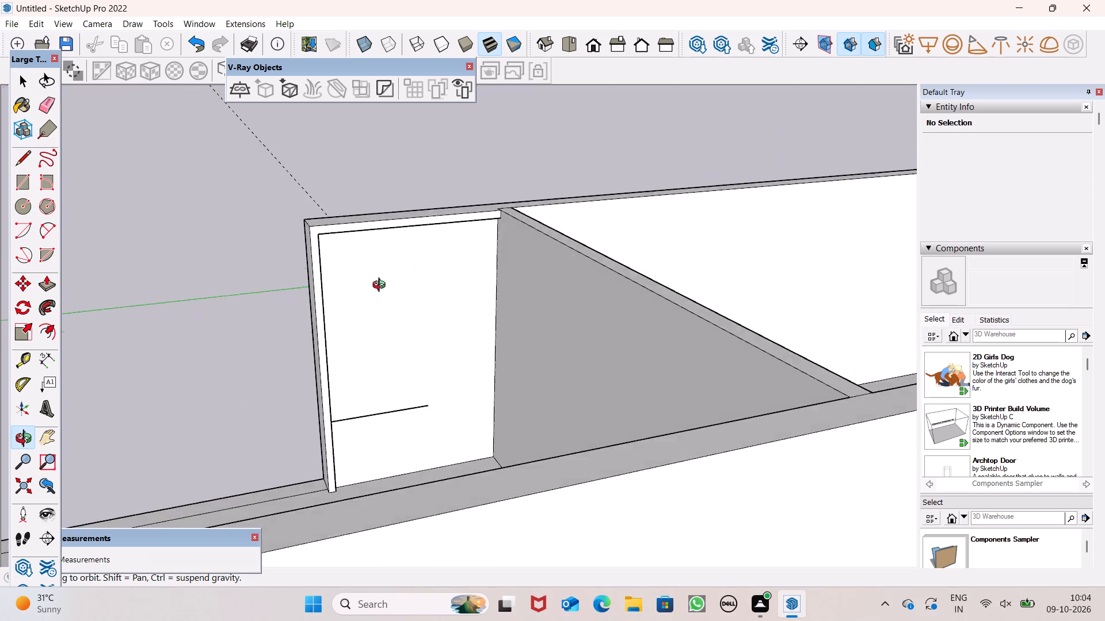
middle_click_drag(382, 286, 386, 308)
scroll(420, 292, "up", 4)
scroll(428, 436, "up", 1)
middle_click_drag(428, 435, 425, 312)
left_click_drag(429, 502, 429, 501)
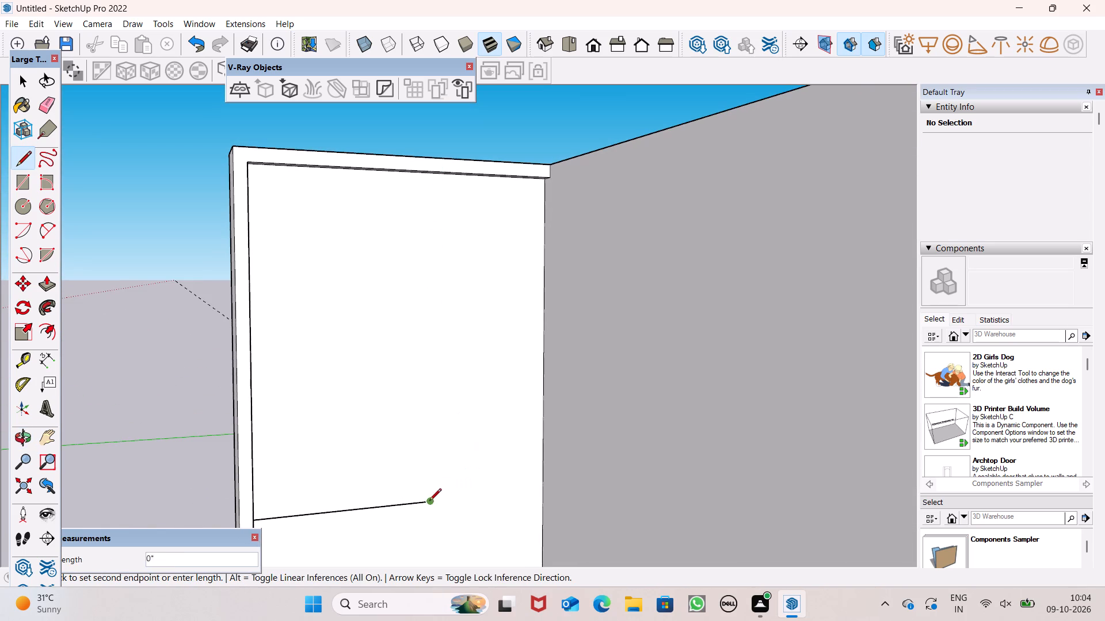
left_click_drag(429, 501, 419, 445)
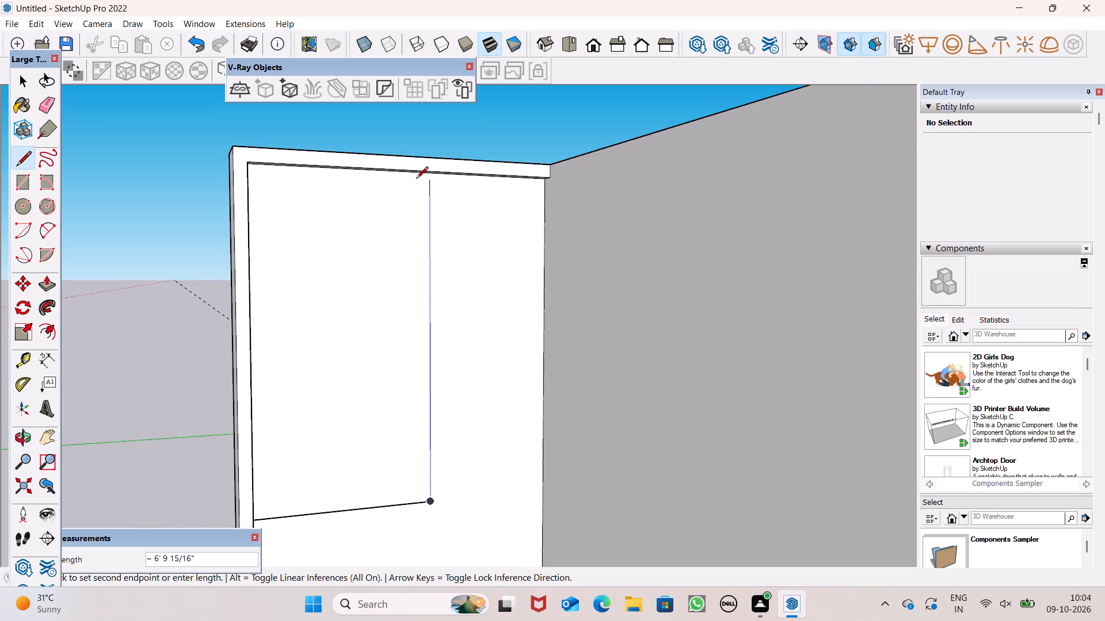
left_click(435, 177)
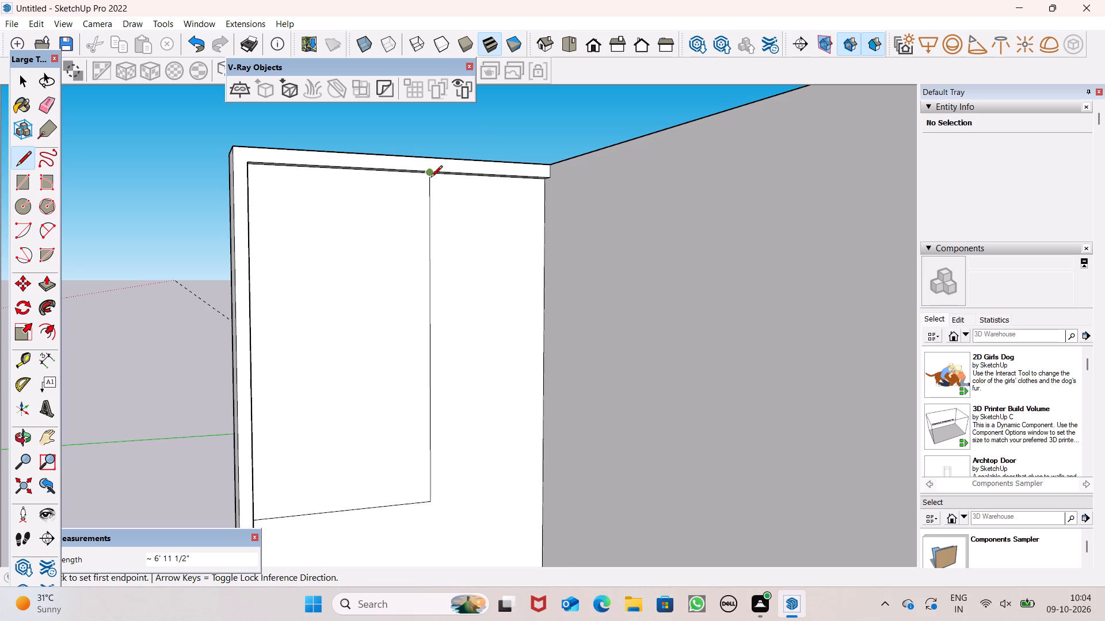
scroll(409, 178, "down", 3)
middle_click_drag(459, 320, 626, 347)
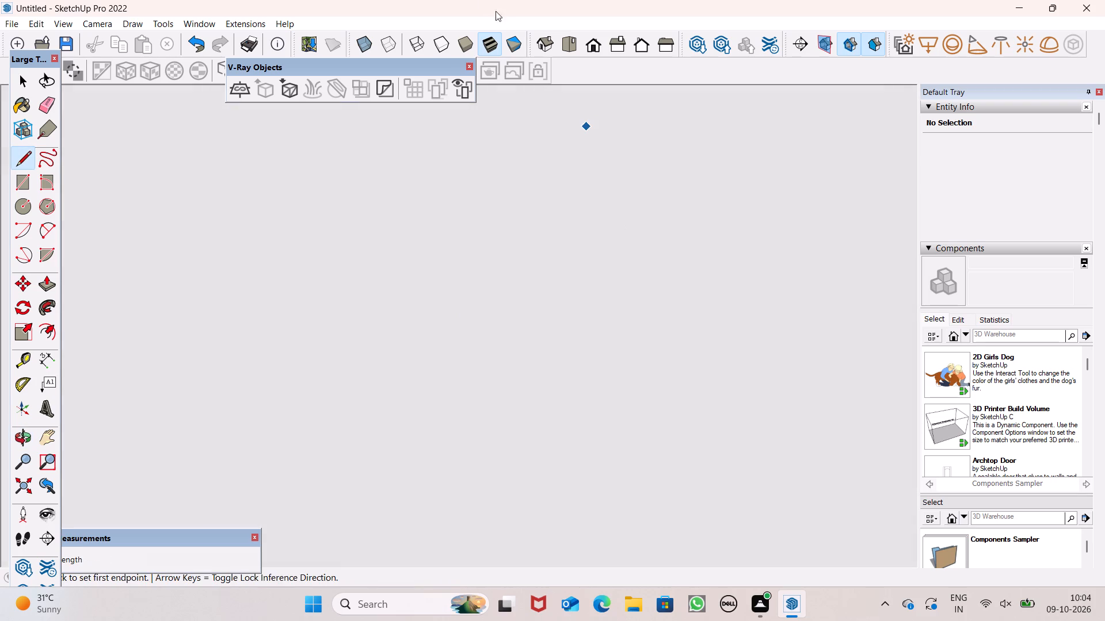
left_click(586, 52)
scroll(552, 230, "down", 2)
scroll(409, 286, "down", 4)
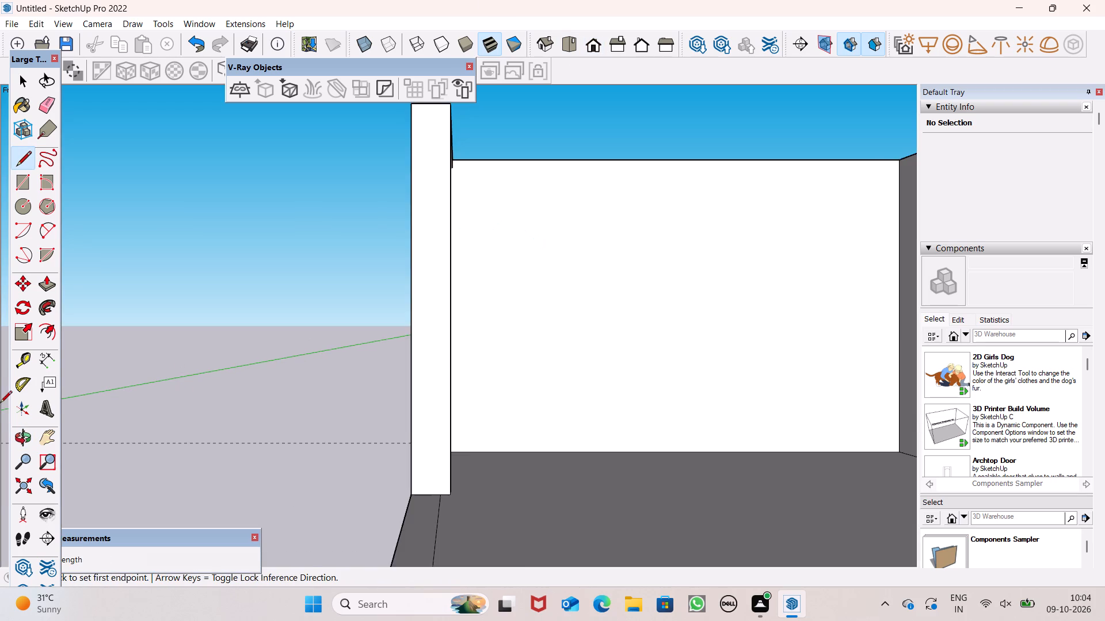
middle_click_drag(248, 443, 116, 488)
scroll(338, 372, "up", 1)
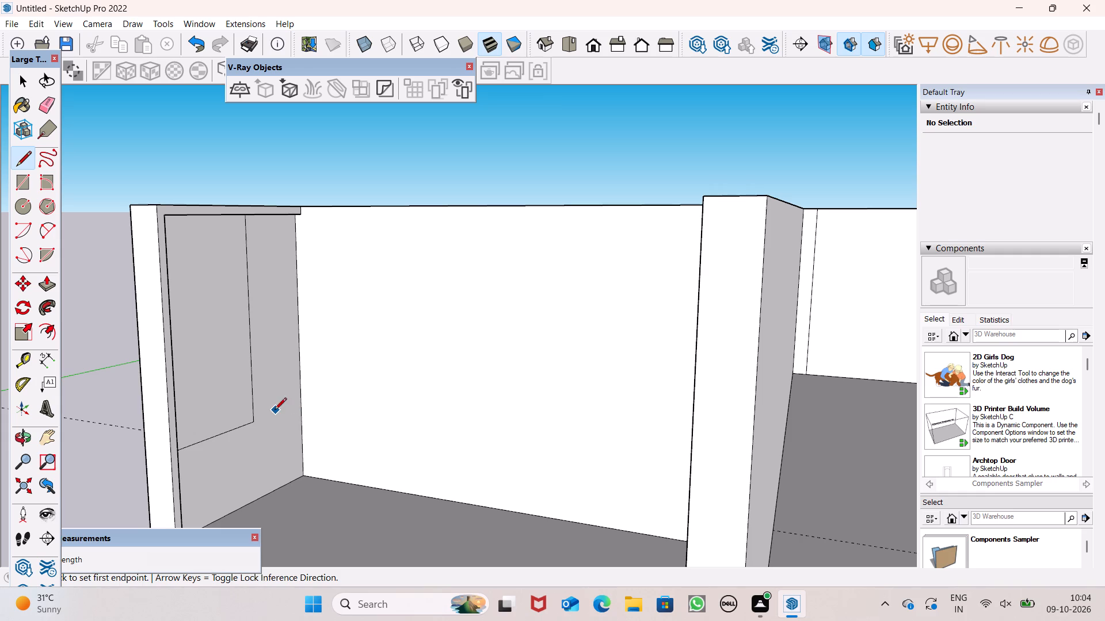
Draw a vertical line from the horizontal line's inner end down to the floor on the wall stub's inner face.
left_click(252, 424)
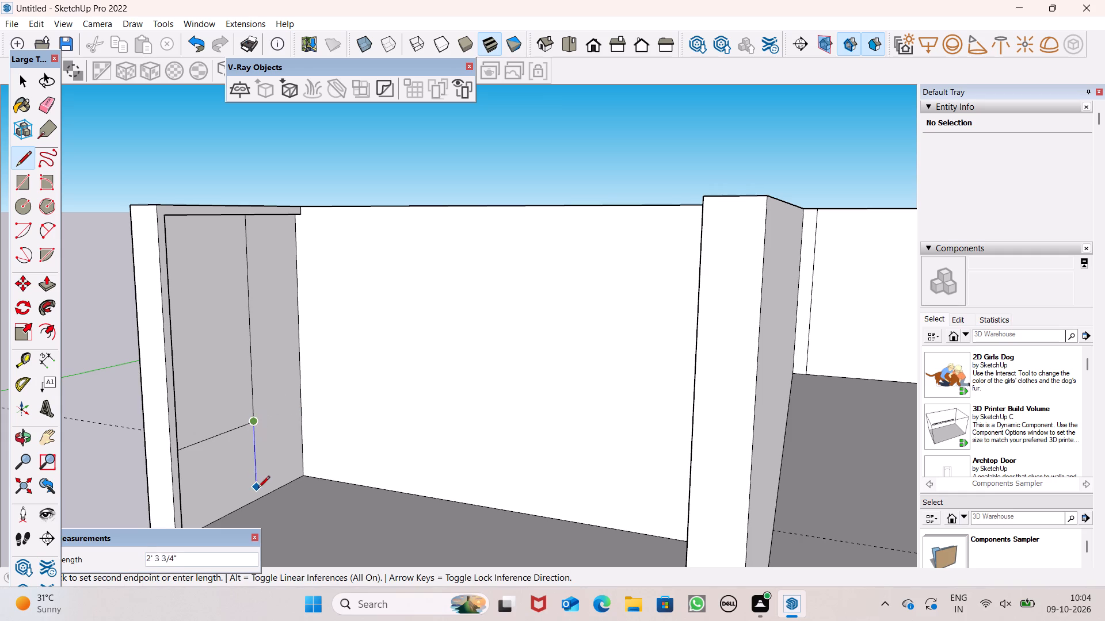
left_click(258, 502)
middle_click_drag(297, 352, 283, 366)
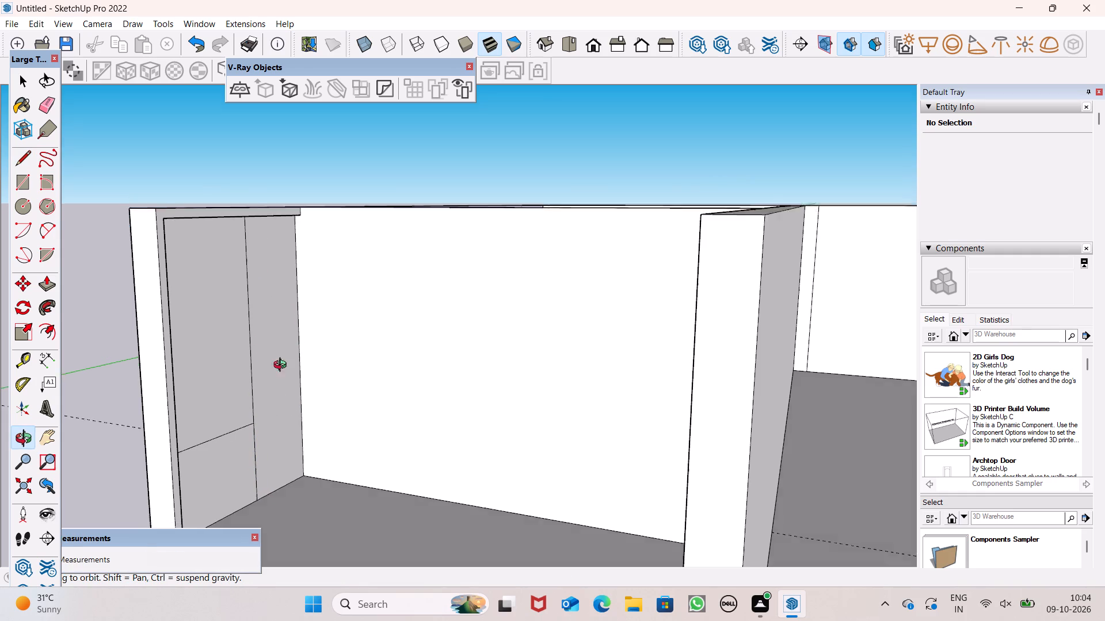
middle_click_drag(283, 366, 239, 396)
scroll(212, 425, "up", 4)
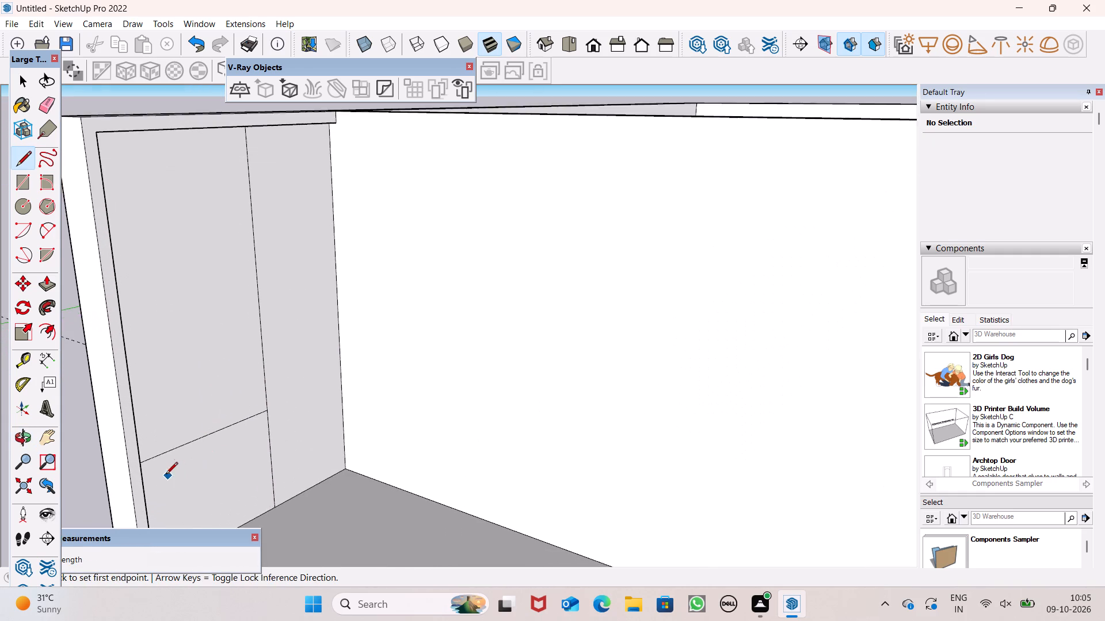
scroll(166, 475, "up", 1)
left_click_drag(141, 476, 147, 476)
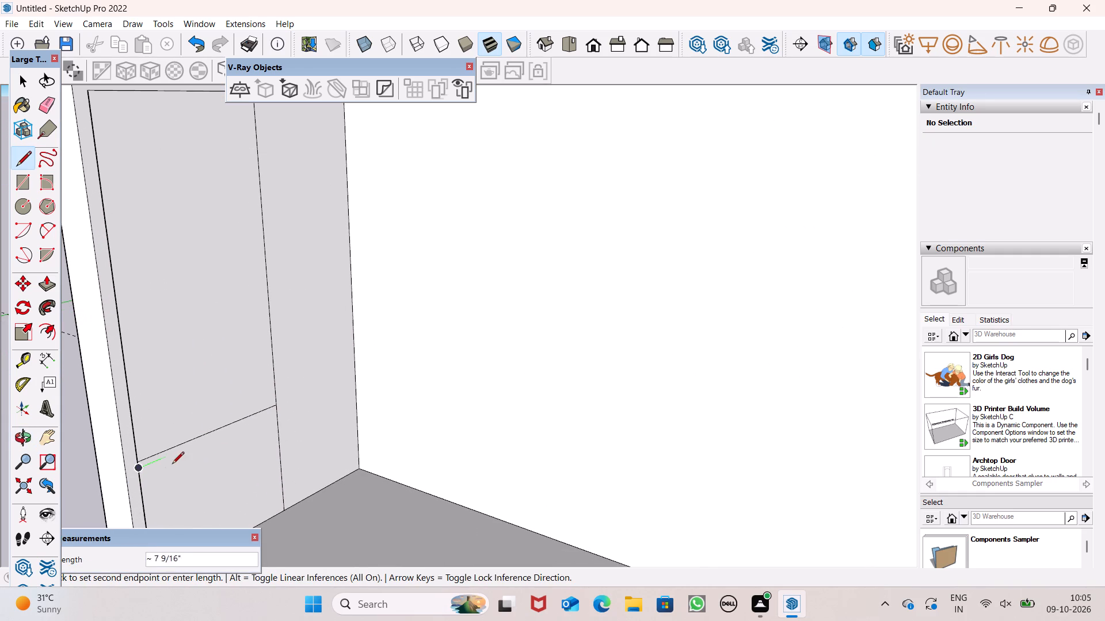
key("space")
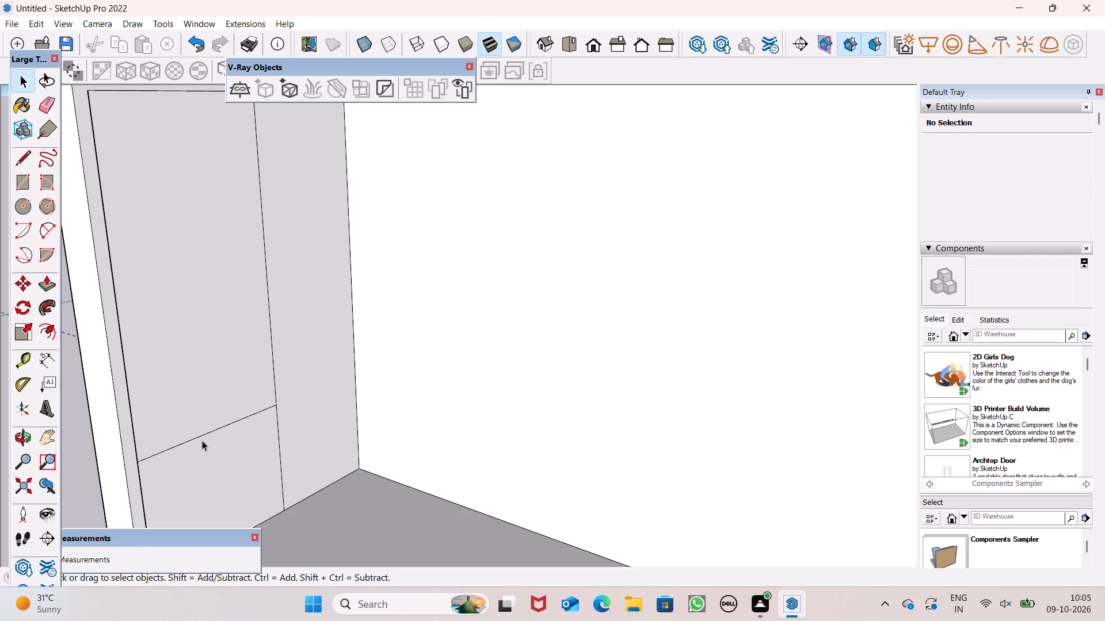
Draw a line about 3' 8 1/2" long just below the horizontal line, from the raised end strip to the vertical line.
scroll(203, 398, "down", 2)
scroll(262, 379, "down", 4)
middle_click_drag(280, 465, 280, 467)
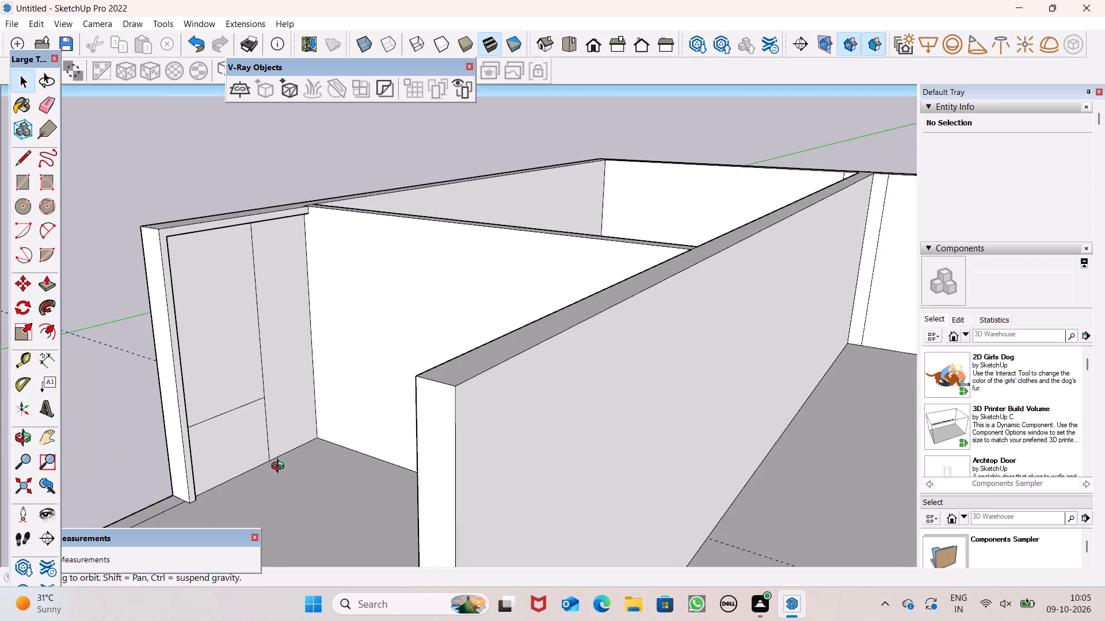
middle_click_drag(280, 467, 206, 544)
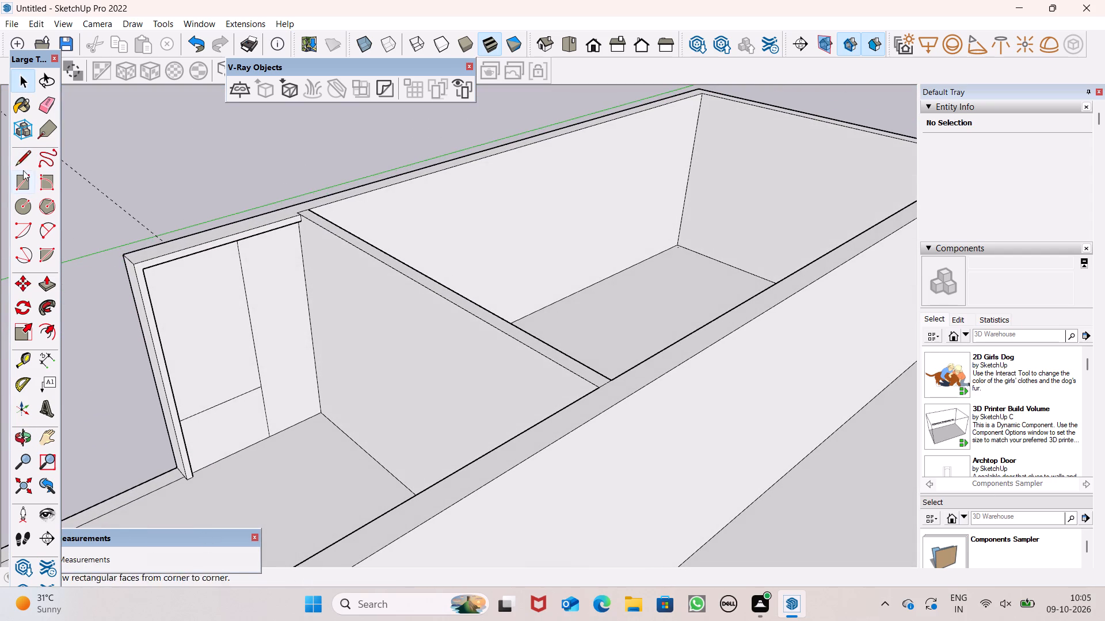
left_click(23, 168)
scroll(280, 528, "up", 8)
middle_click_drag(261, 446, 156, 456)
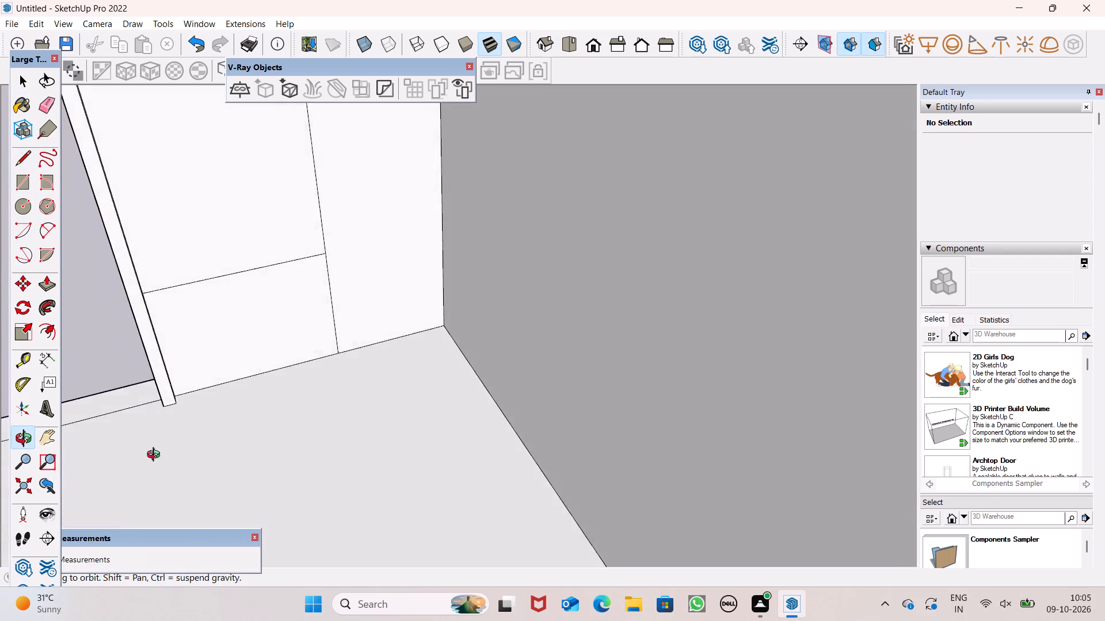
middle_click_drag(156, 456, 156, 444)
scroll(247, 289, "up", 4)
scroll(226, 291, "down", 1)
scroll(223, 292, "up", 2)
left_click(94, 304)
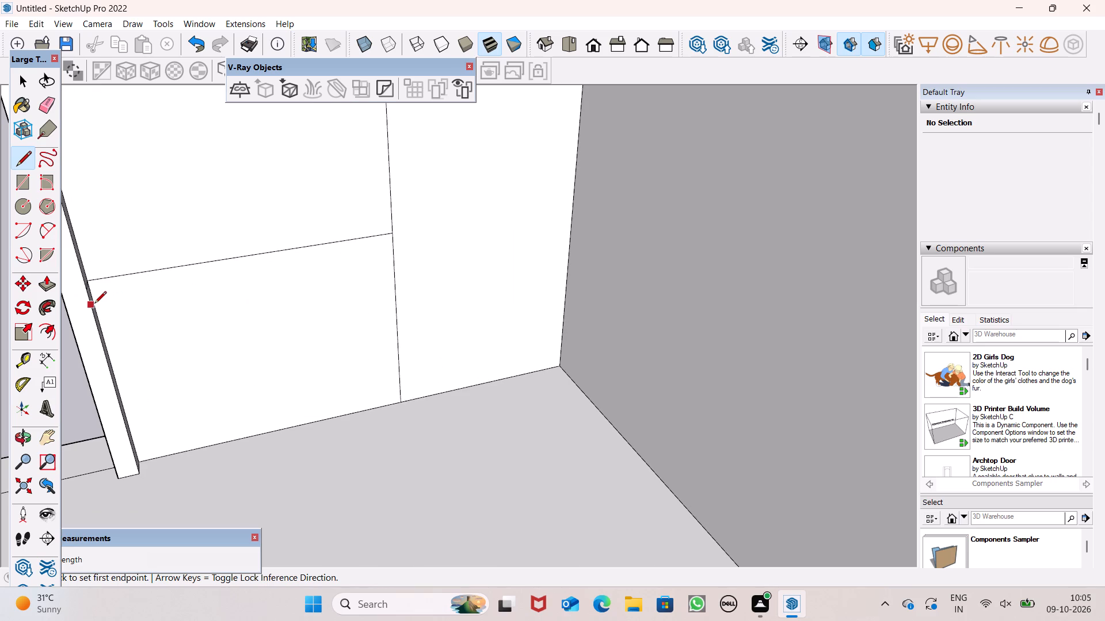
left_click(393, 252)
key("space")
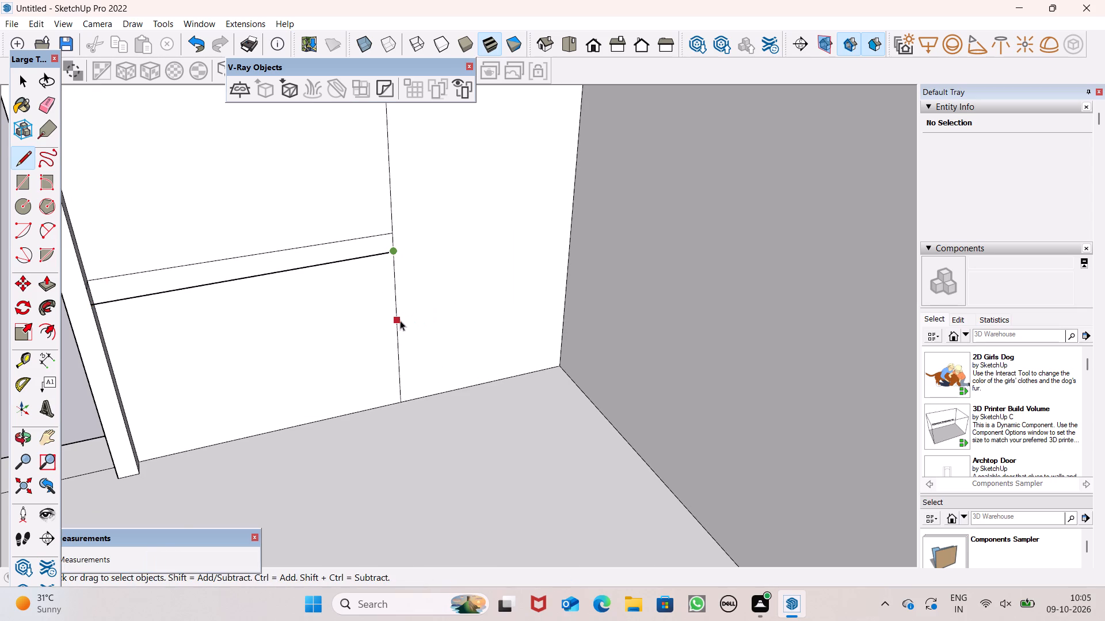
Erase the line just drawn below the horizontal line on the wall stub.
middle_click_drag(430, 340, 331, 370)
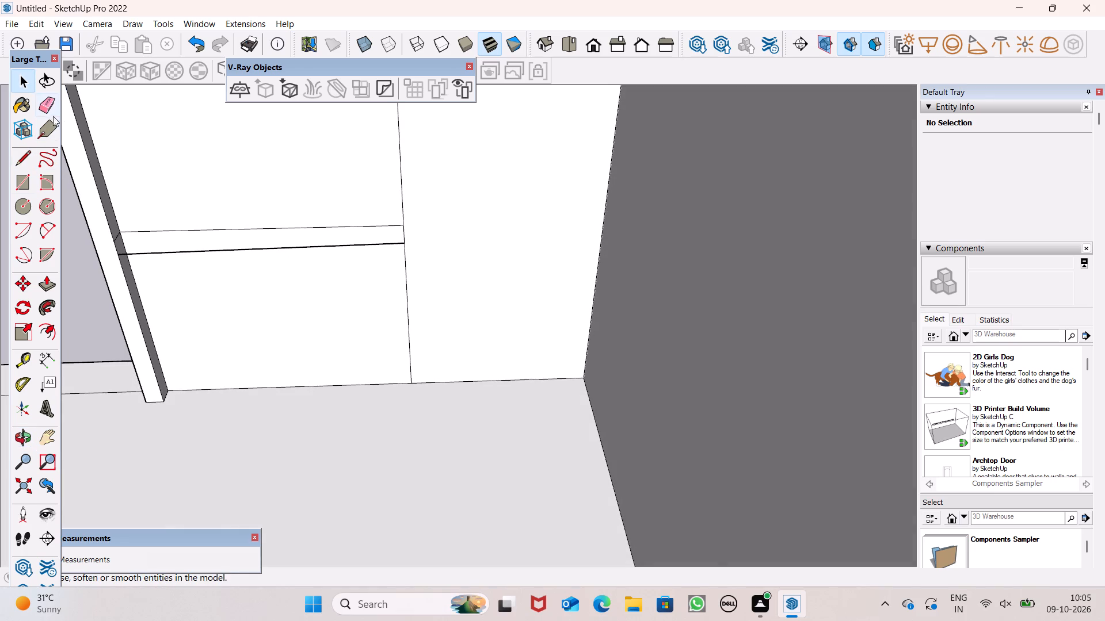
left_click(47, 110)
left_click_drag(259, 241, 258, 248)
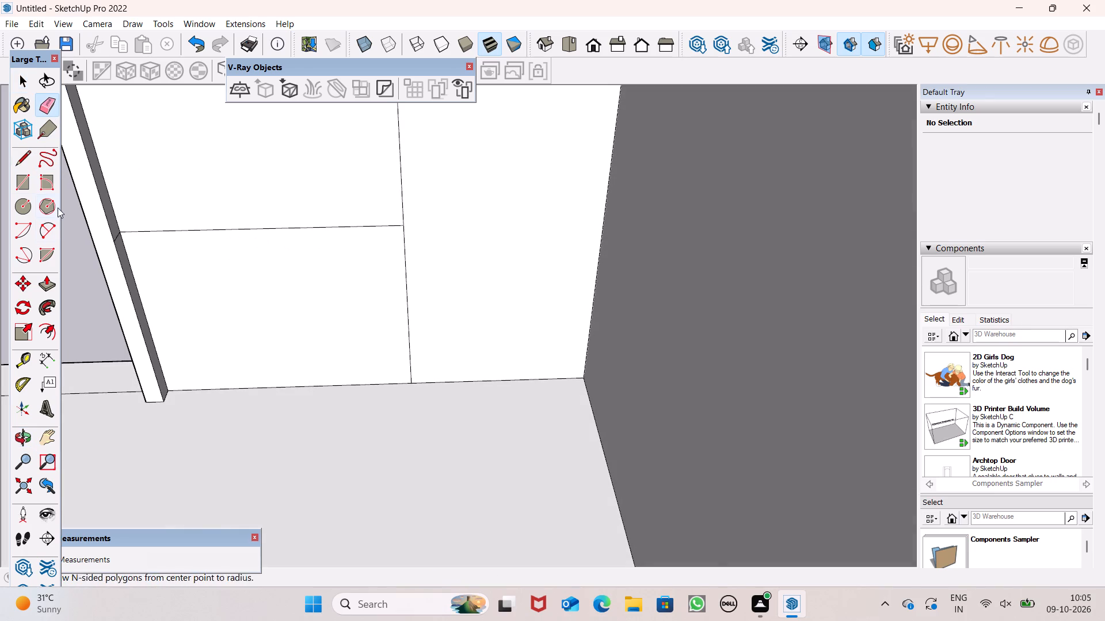
Draw a line along the green axis just below the horizontal line, from the raised end strip to the vertical line, forming a narrow band.
left_click(24, 167)
scroll(203, 263, "up", 3)
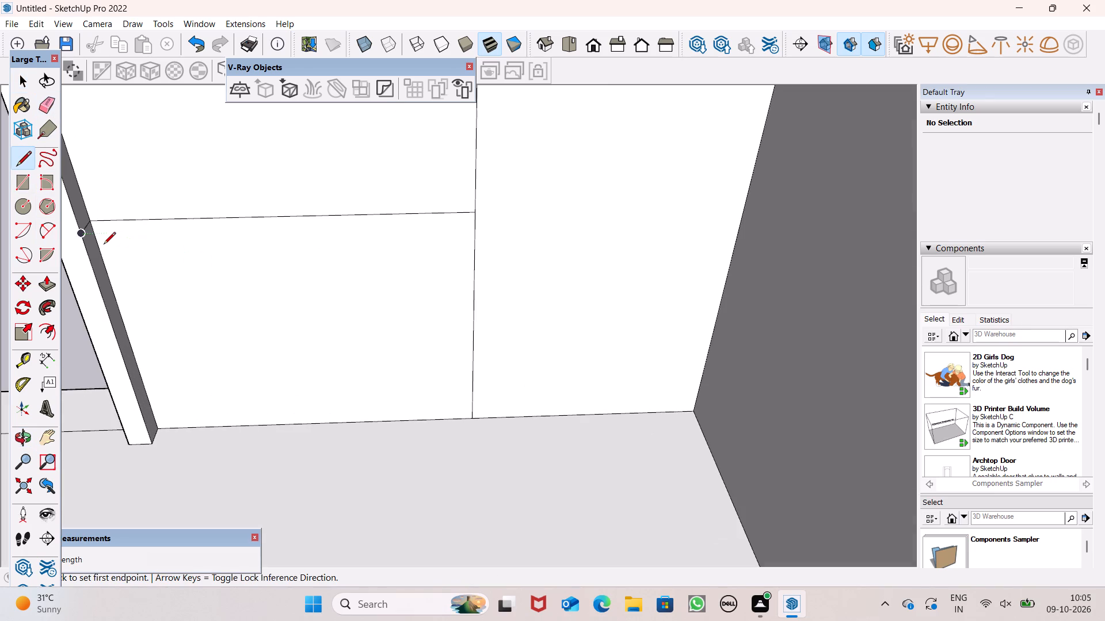
left_click(100, 243)
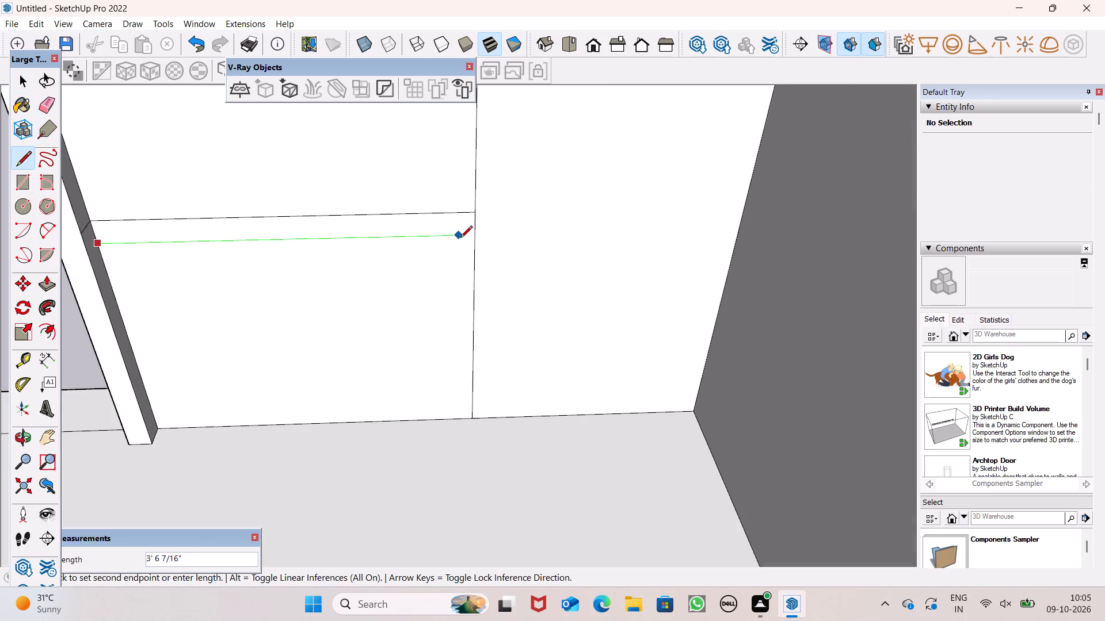
left_click(472, 239)
key("space")
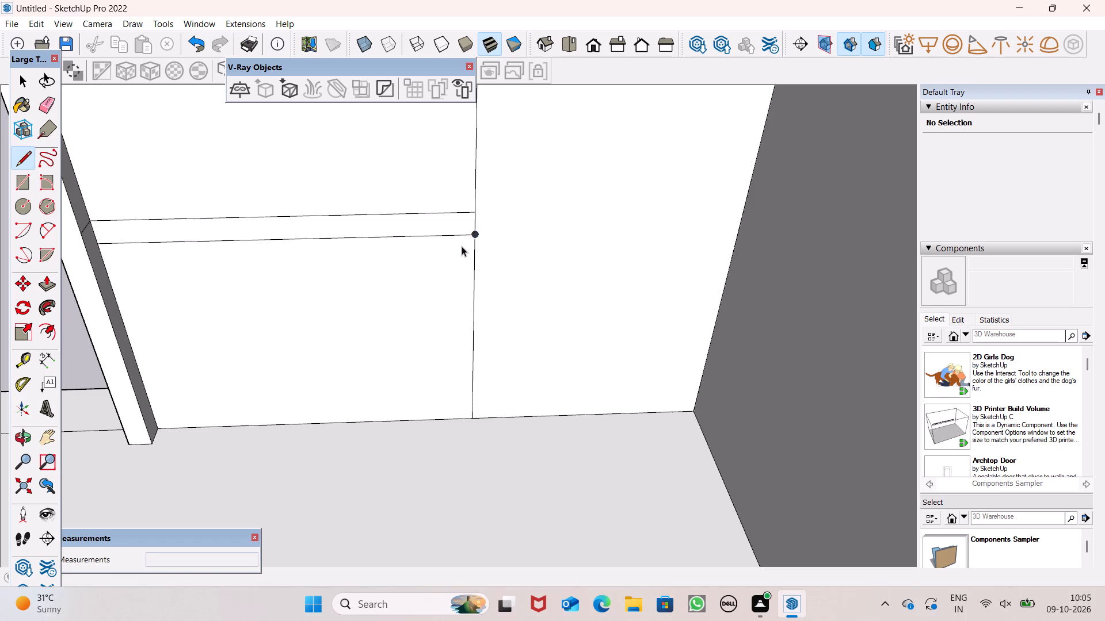
Pull the narrow horizontal band on the wall stub outward by 3" with Push/Pull, flush with the raised strip.
scroll(473, 256, "down", 9)
middle_click_drag(498, 355, 501, 363)
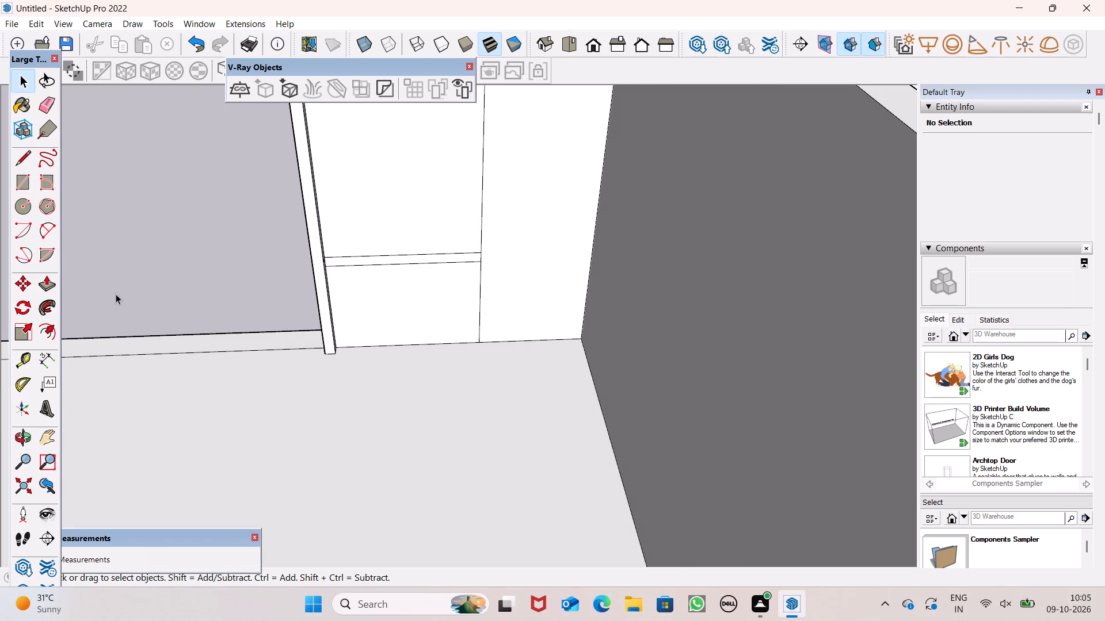
left_click(47, 283)
scroll(260, 237, "up", 4)
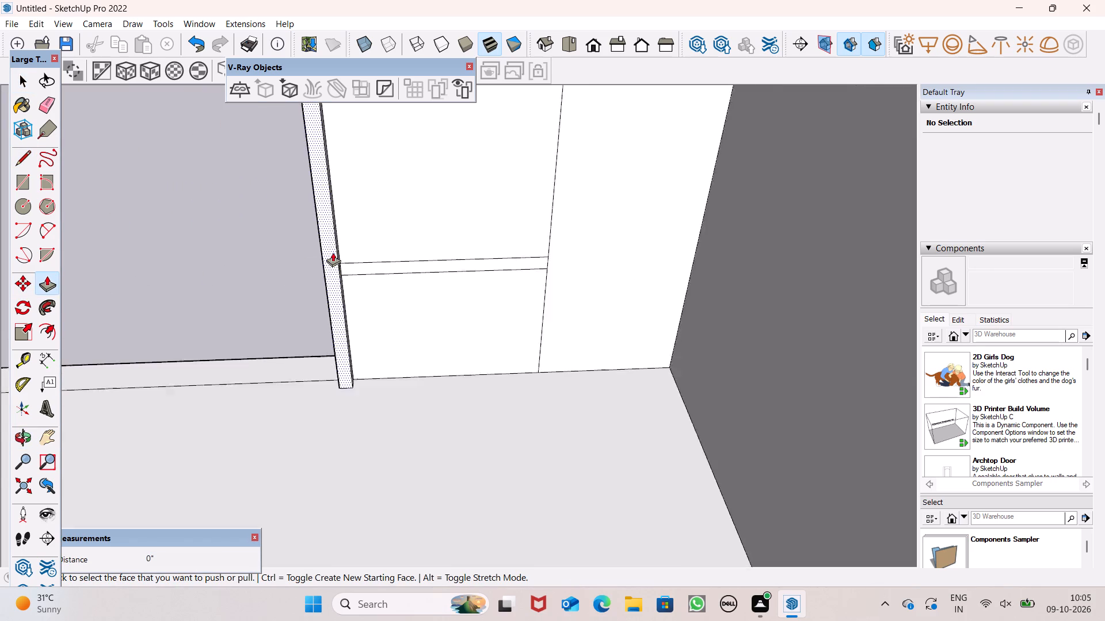
scroll(333, 252, "up", 4)
left_click_drag(390, 276, 334, 296)
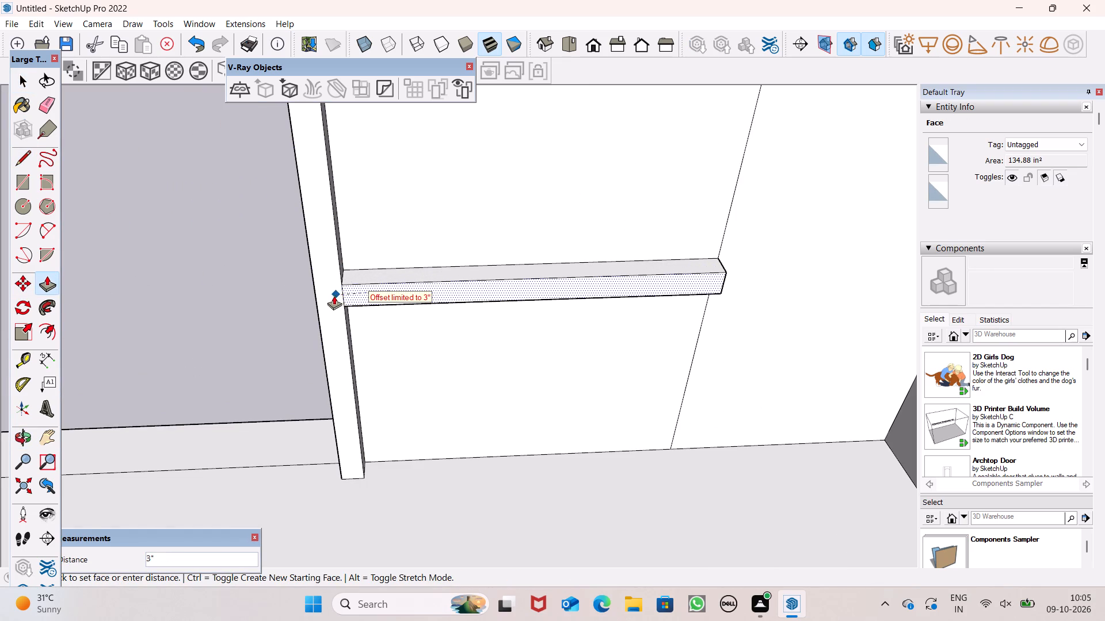
left_click_drag(334, 296, 333, 294)
Pull the tall panel between the vertical line and the cross wall outward by 3" with Push/Pull.
scroll(308, 274, "down", 11)
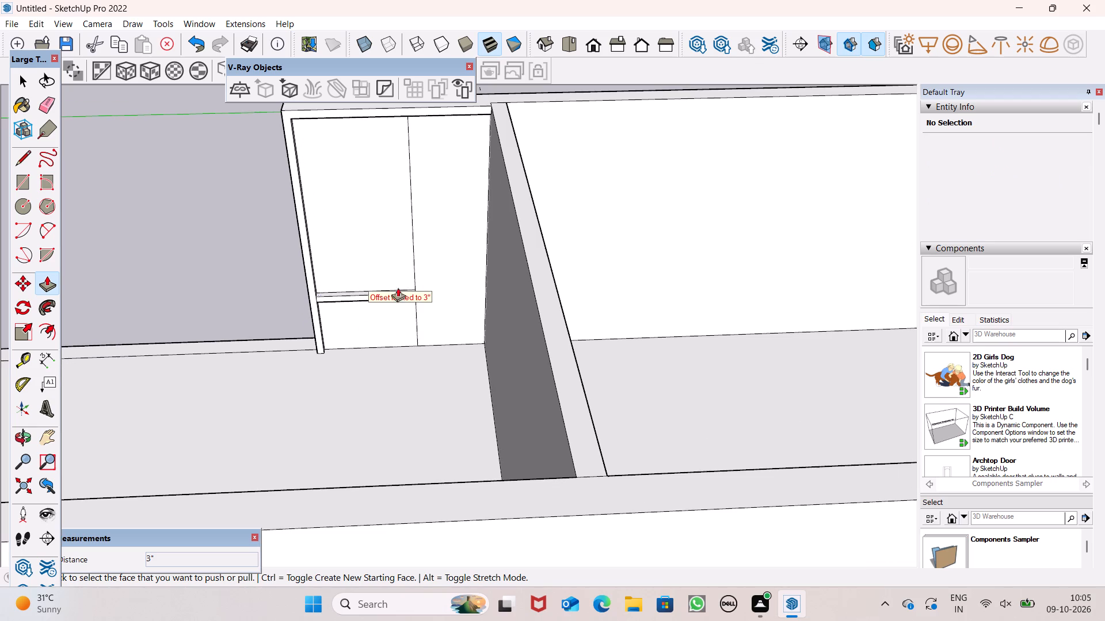
left_click_drag(435, 278, 417, 298)
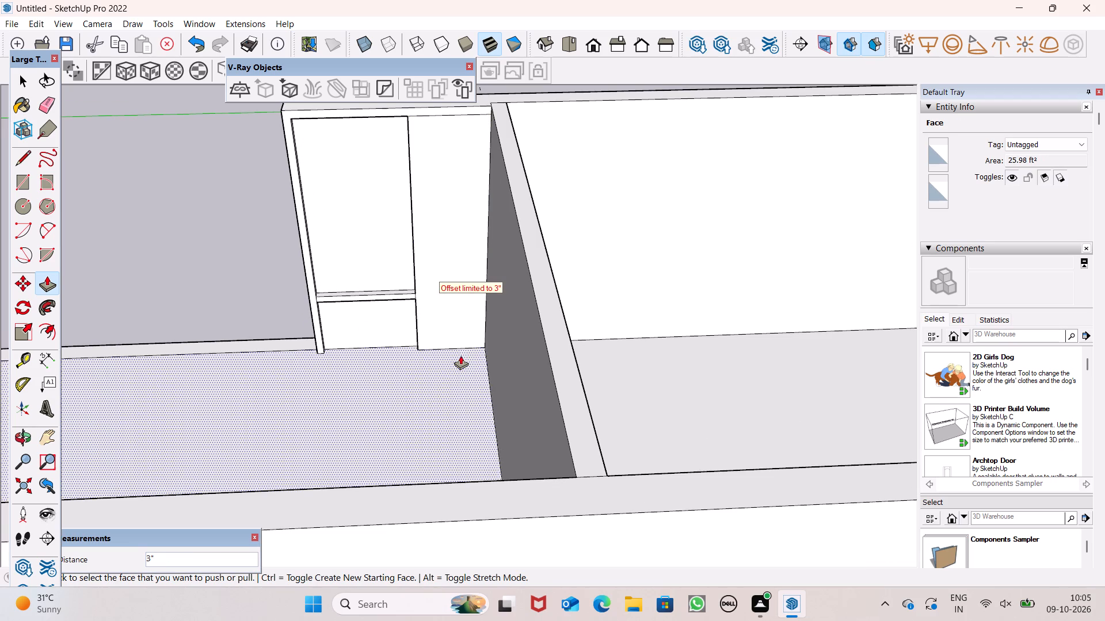
middle_click_drag(460, 358, 536, 346)
scroll(441, 284, "up", 1)
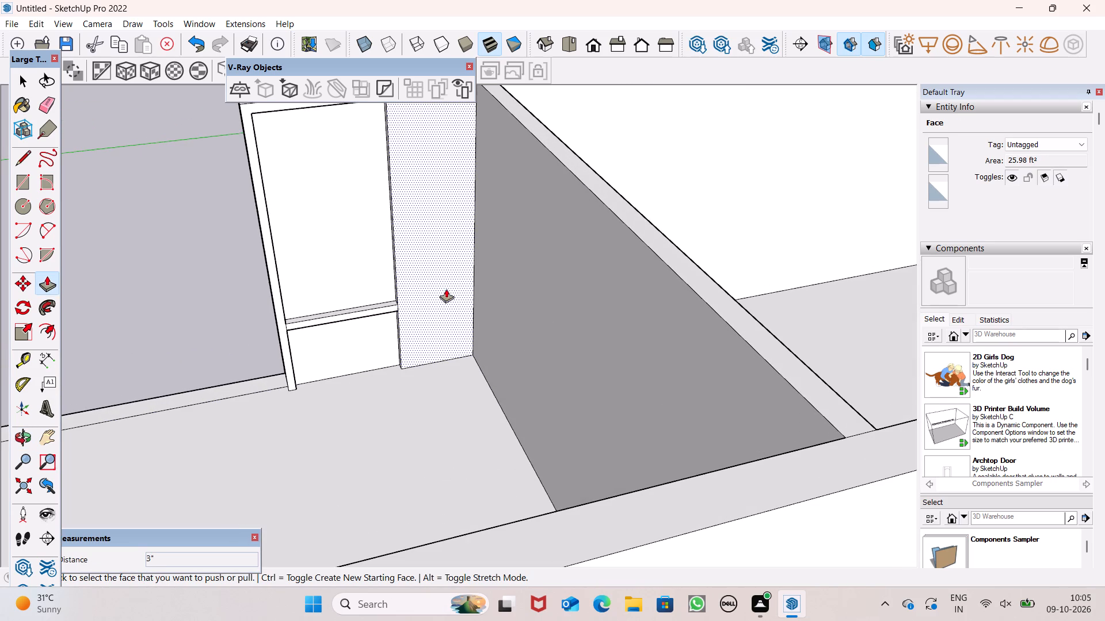
middle_click_drag(435, 315, 395, 323)
key("space")
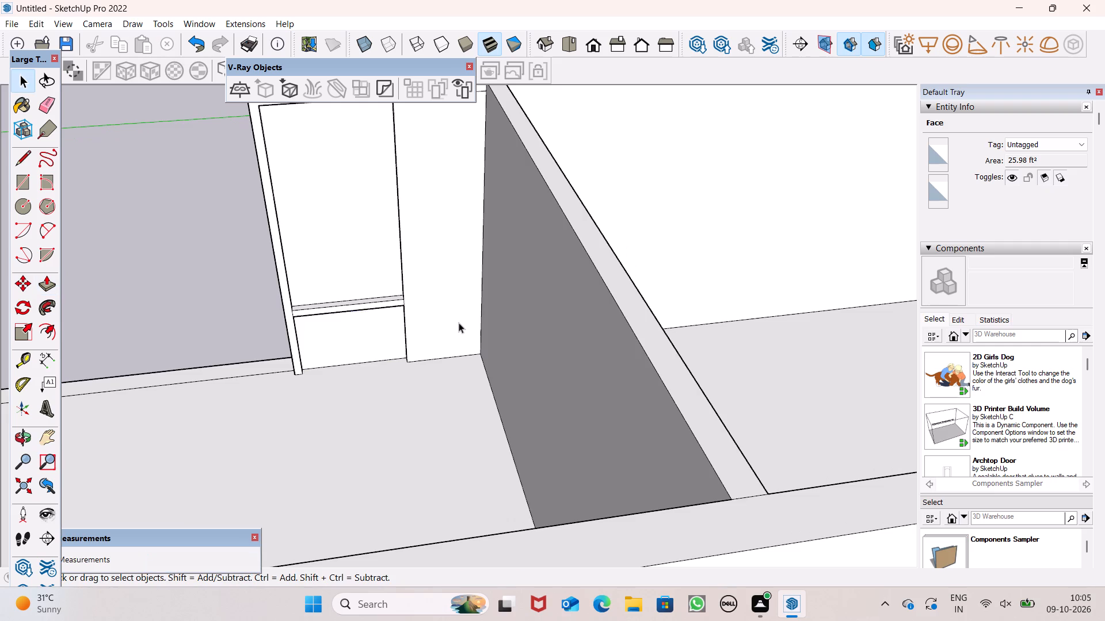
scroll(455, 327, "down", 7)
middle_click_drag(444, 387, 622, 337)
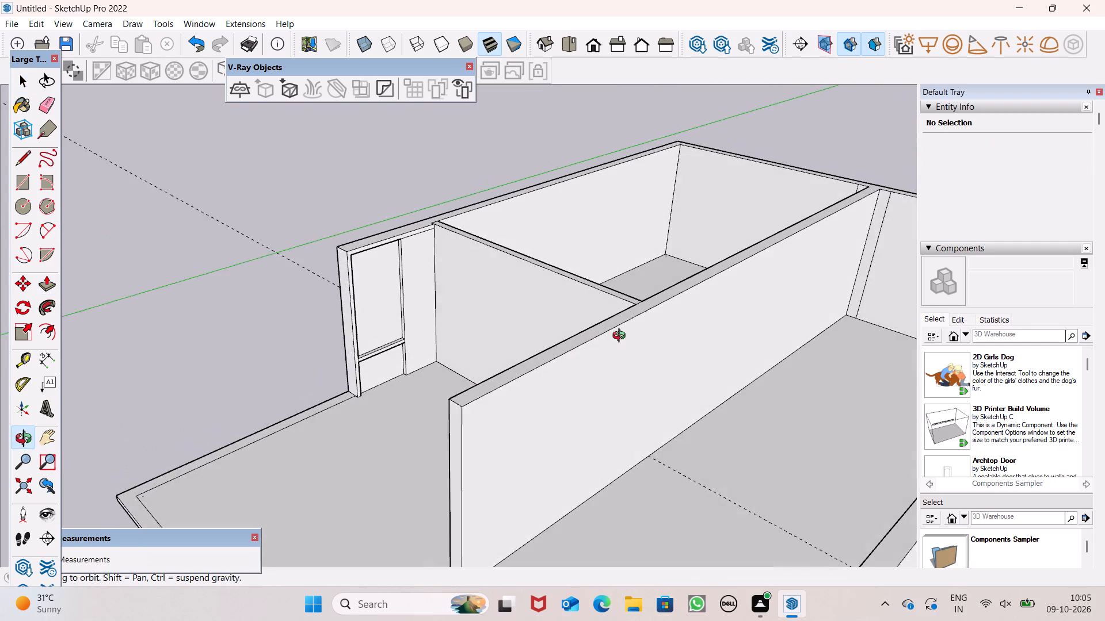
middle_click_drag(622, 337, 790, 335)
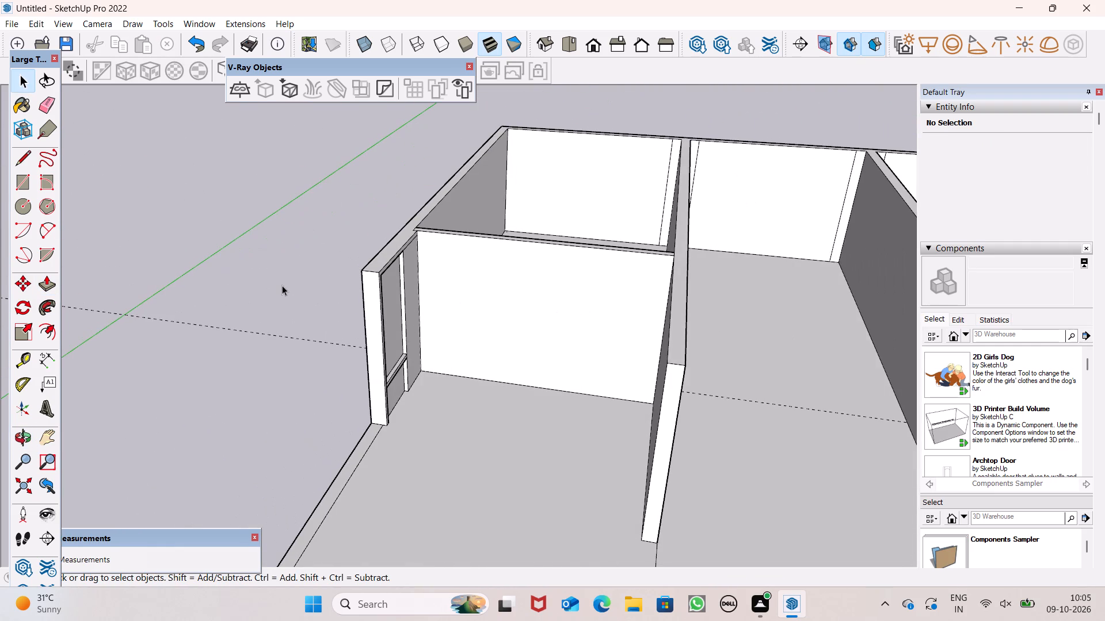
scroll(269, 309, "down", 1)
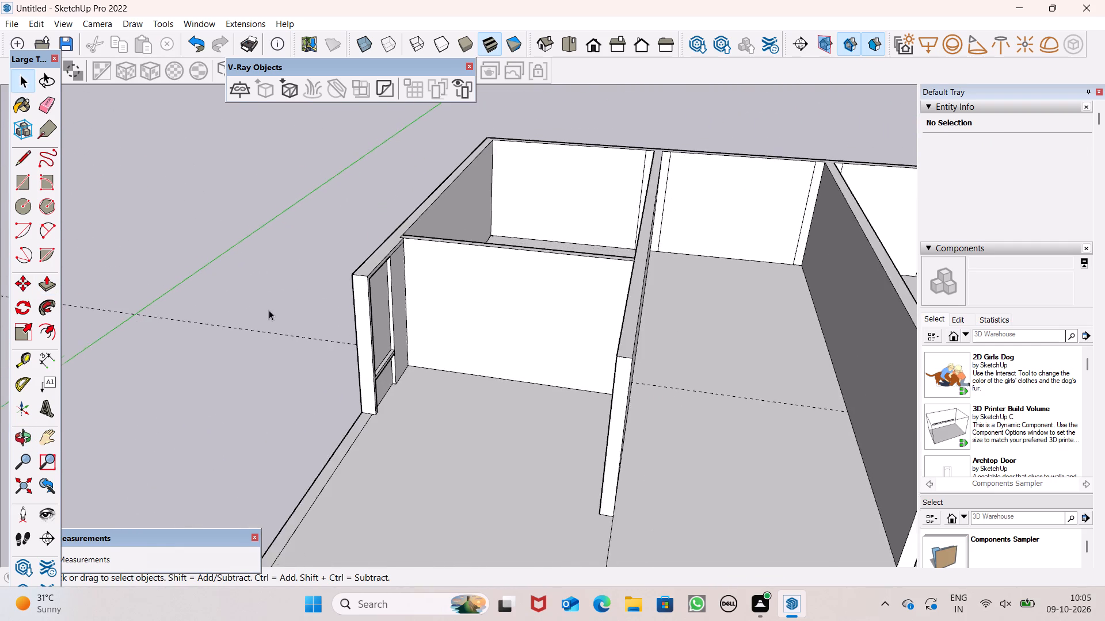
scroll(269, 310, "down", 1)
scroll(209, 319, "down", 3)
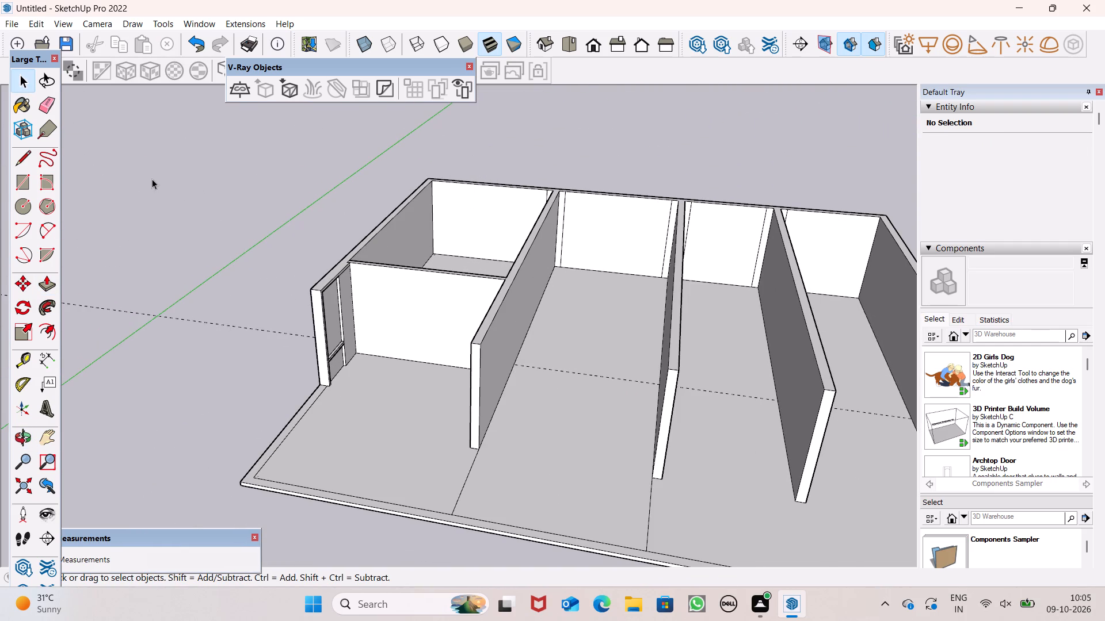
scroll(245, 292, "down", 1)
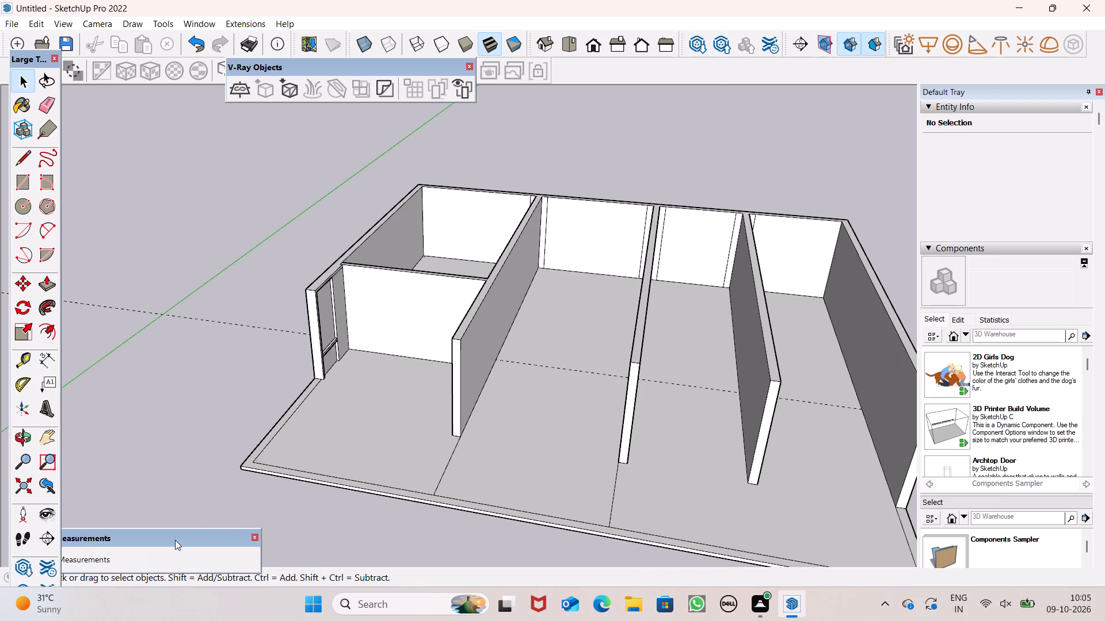
Move the floating Measurements box away from the drawing tools to the empty space beyond the model's back wall.
left_click_drag(175, 537, 886, 559)
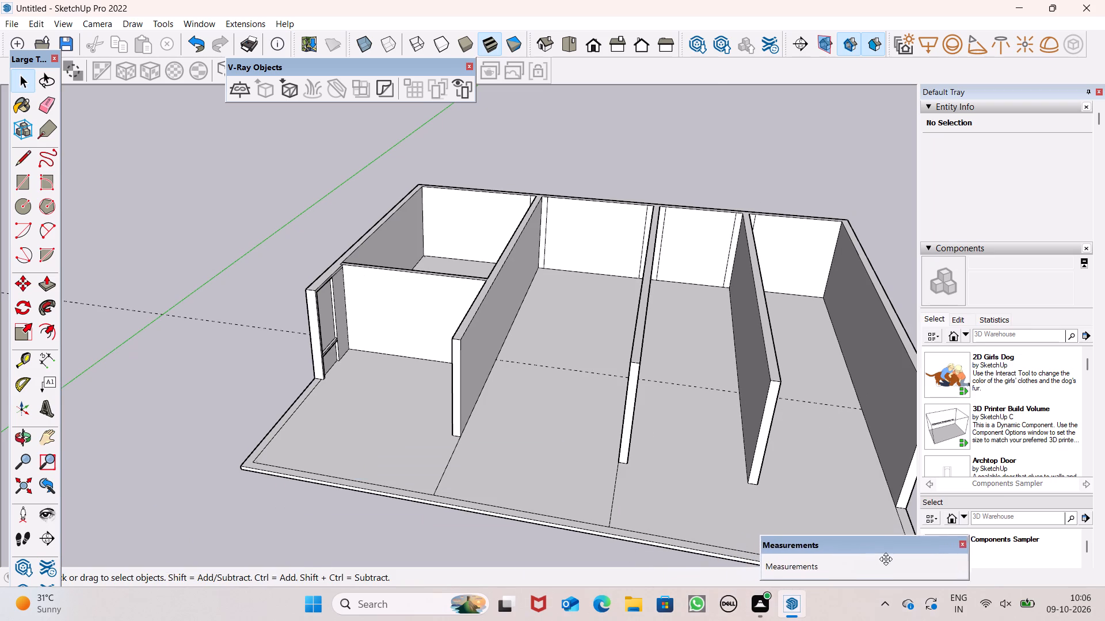
left_click_drag(886, 559, 829, 110)
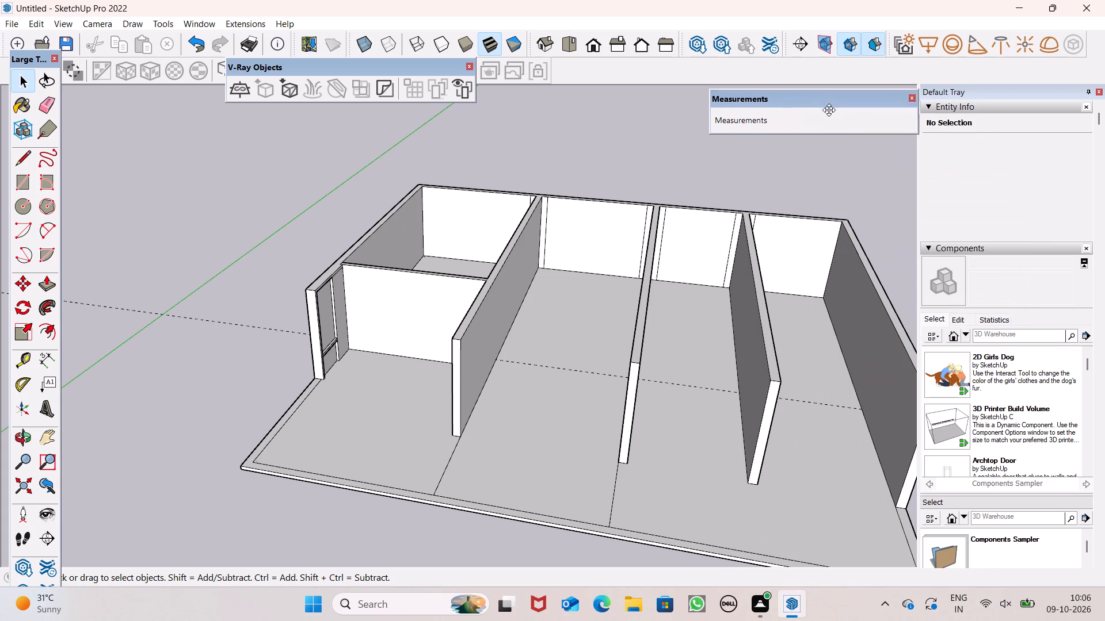
left_click_drag(829, 110, 800, 102)
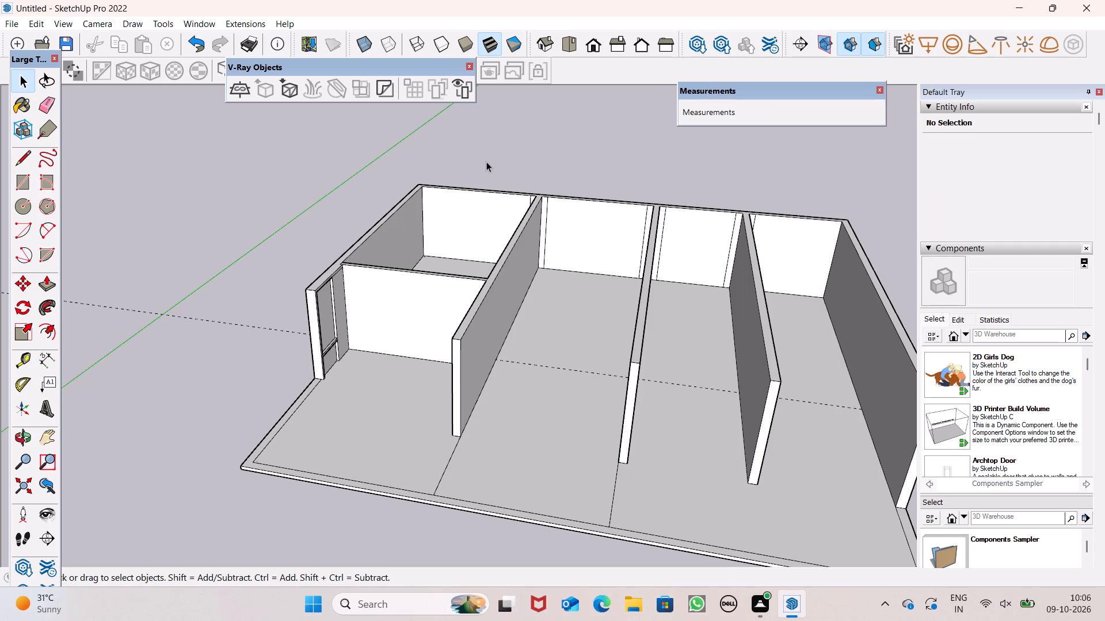
Examine the partition walls and the open front floor area from several angles, including from above.
scroll(435, 214, "down", 1)
middle_click_drag(498, 353, 523, 407)
scroll(567, 407, "up", 1)
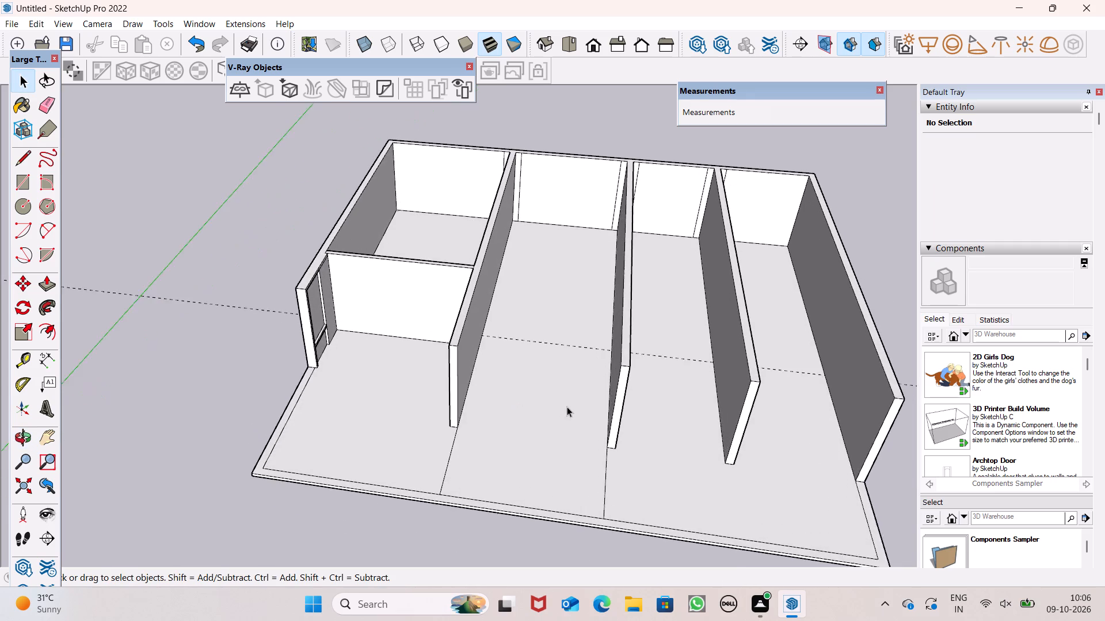
scroll(567, 407, "up", 1)
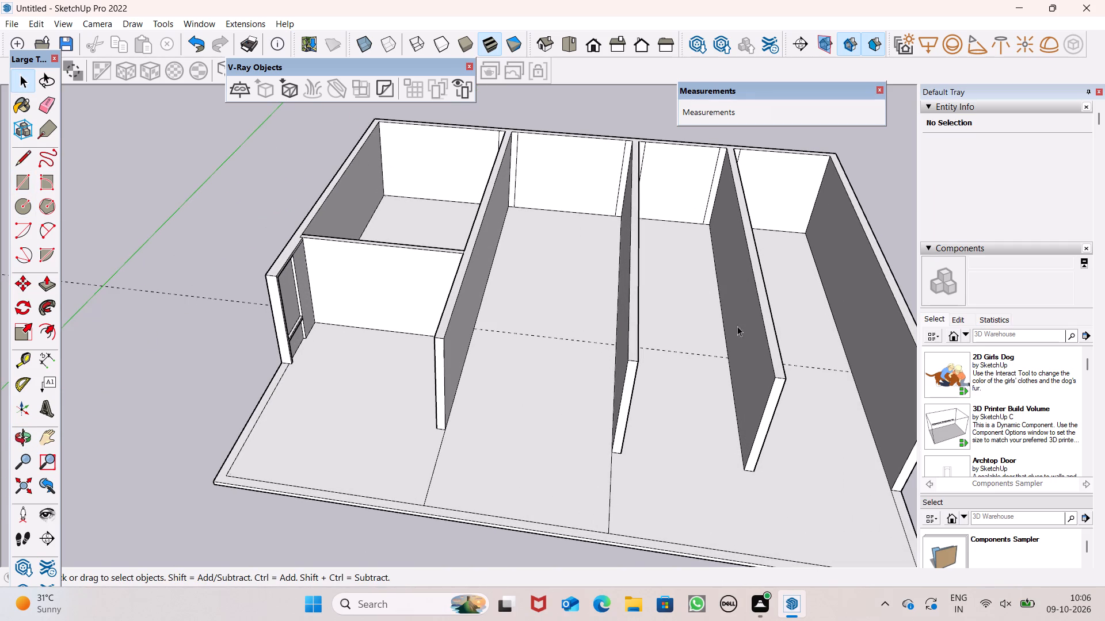
middle_click_drag(744, 339, 546, 361)
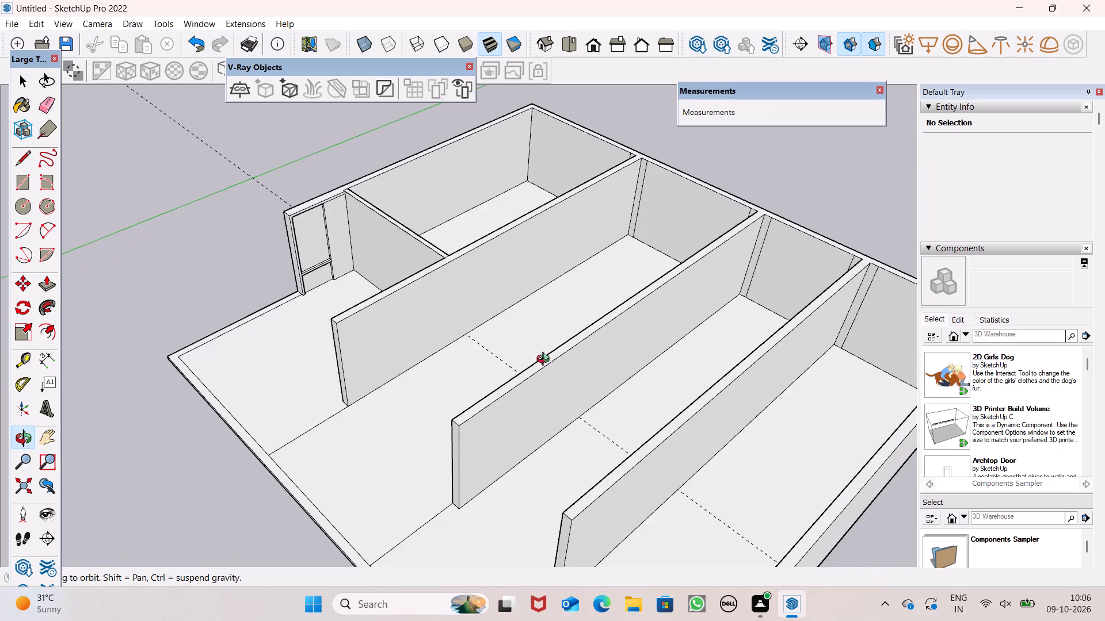
middle_click_drag(546, 361, 745, 300)
scroll(449, 218, "down", 2)
middle_click_drag(517, 282, 532, 484)
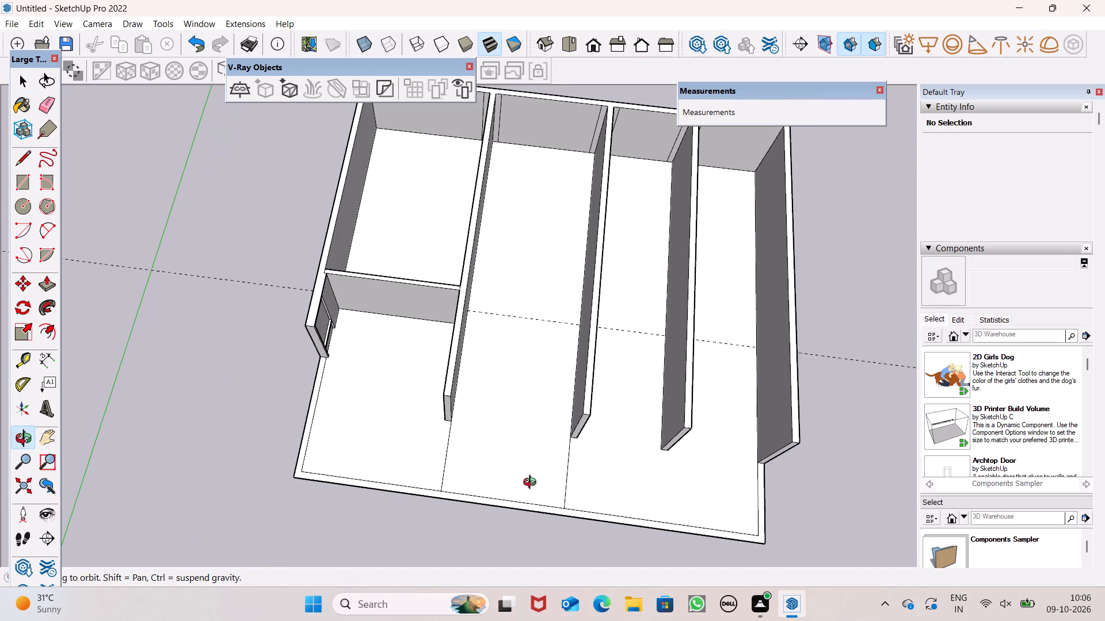
middle_click_drag(532, 484, 533, 484)
middle_click(533, 484)
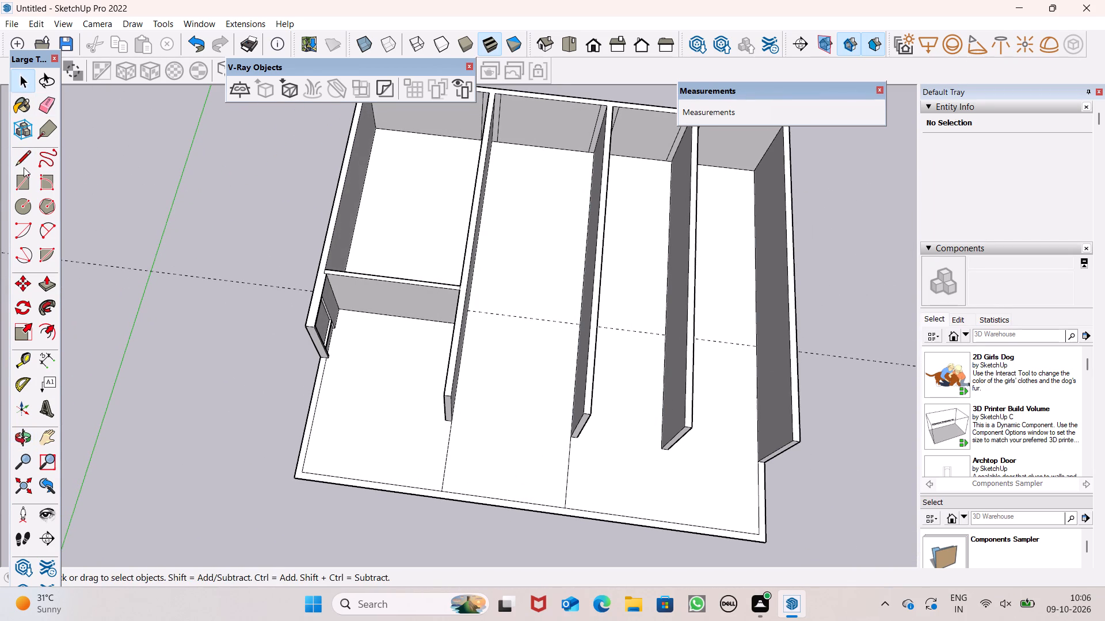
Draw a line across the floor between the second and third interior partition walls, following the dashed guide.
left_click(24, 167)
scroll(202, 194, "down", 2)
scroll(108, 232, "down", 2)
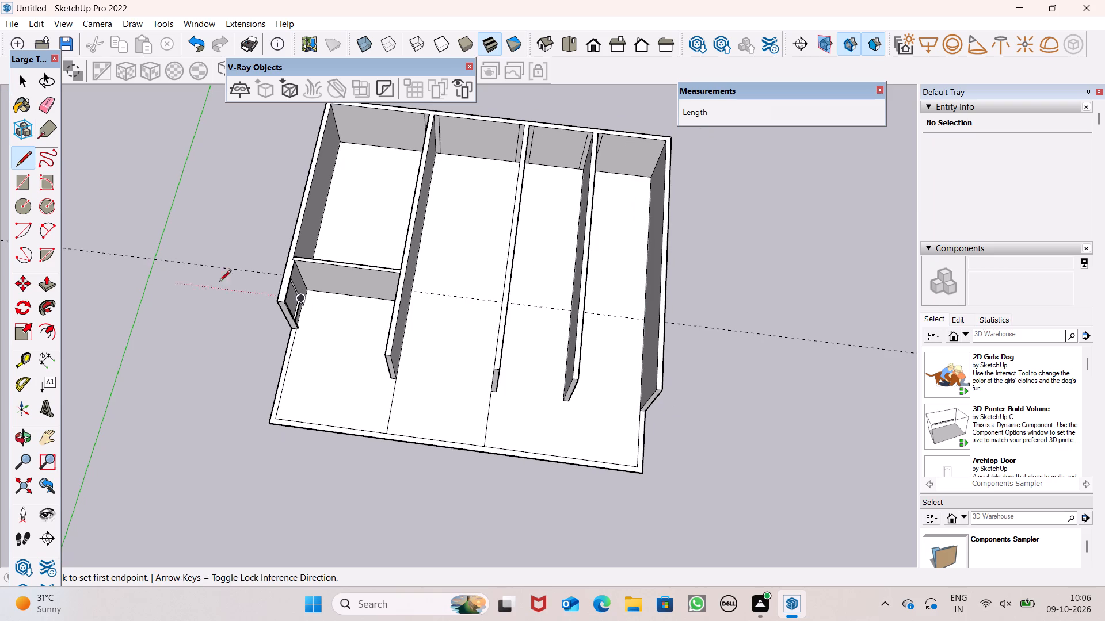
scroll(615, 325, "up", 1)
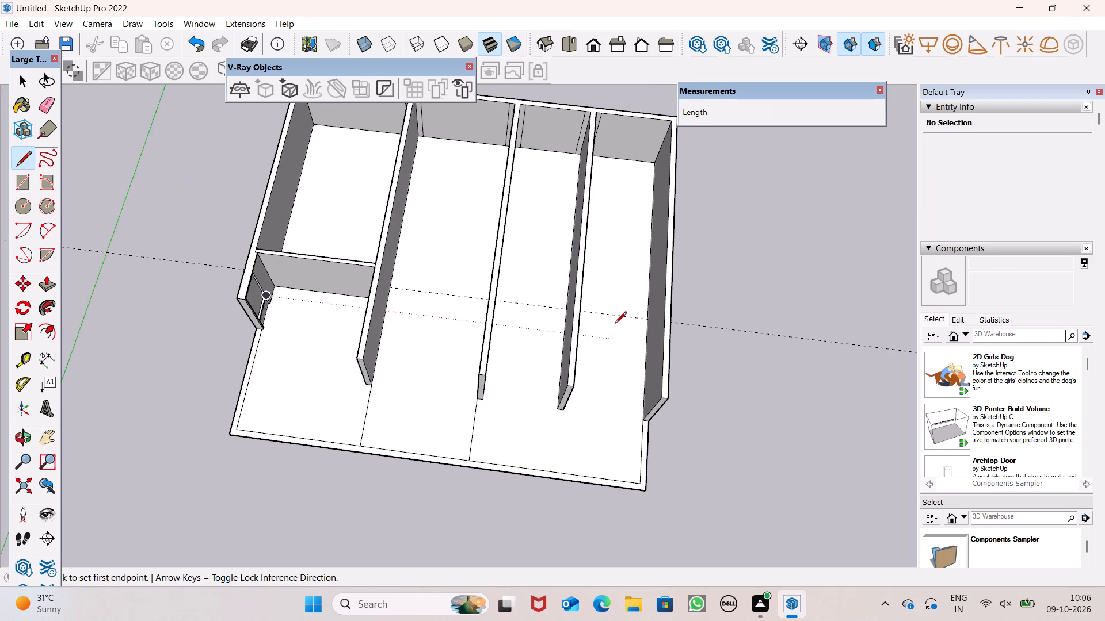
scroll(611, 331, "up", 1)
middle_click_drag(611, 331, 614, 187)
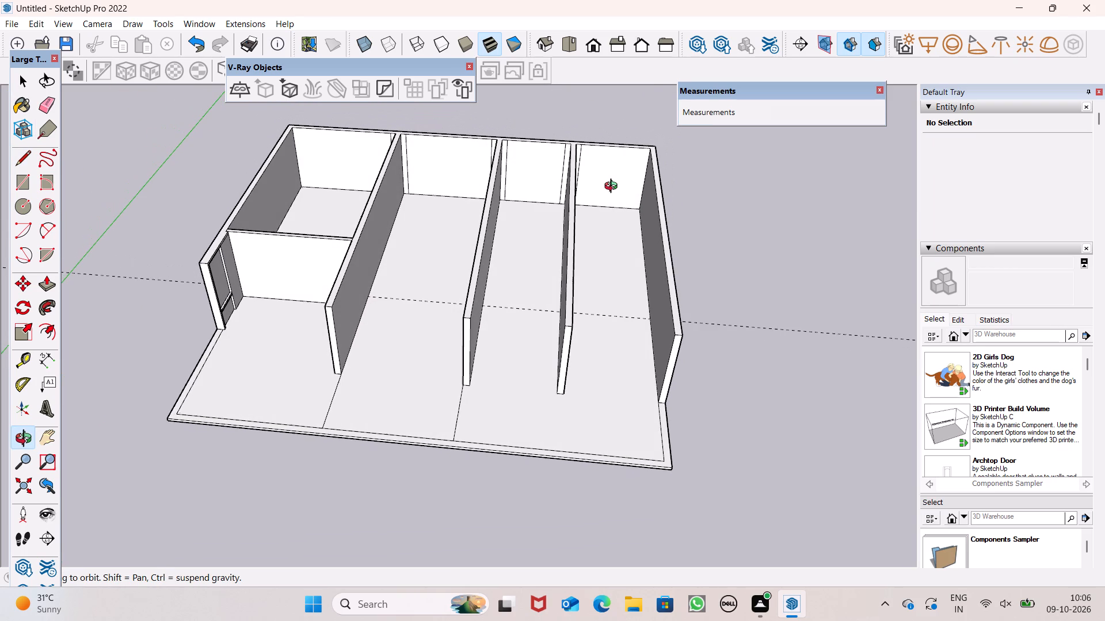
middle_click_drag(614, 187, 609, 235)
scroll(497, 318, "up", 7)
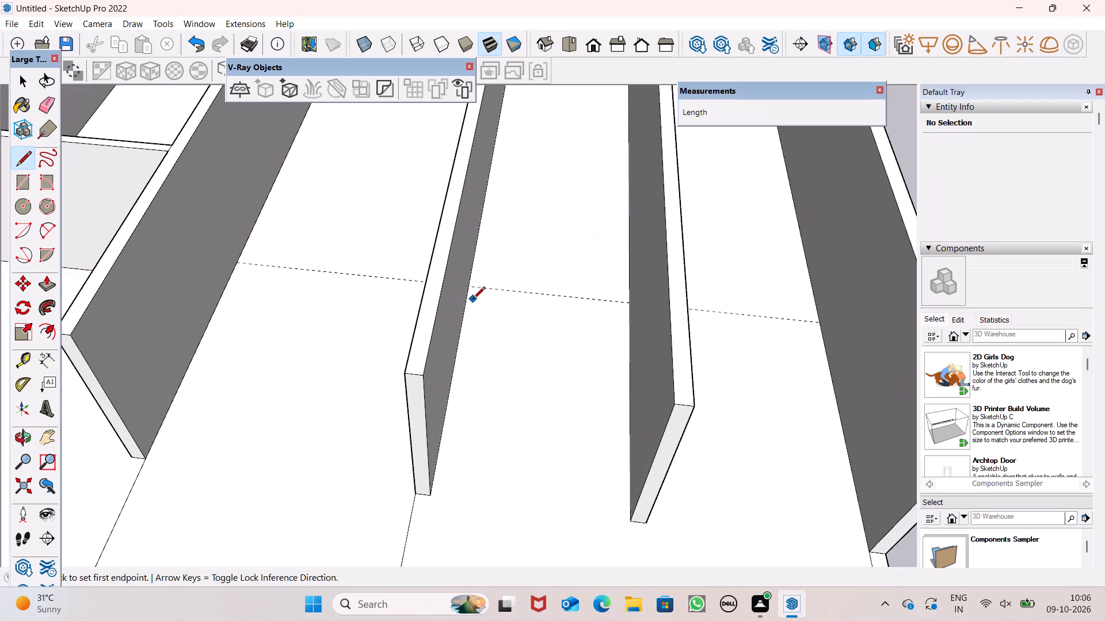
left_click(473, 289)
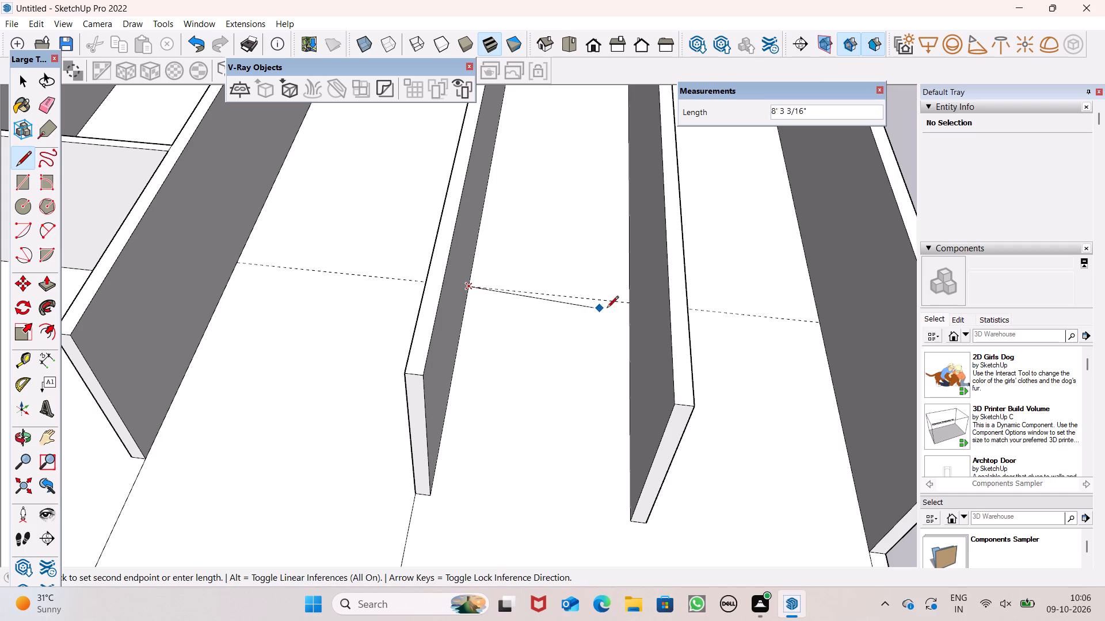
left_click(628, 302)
Extend the cross wall's back top edge with a straight line across the wall tops to the third interior partition.
scroll(623, 290, "down", 4)
middle_click_drag(622, 293, 626, 394)
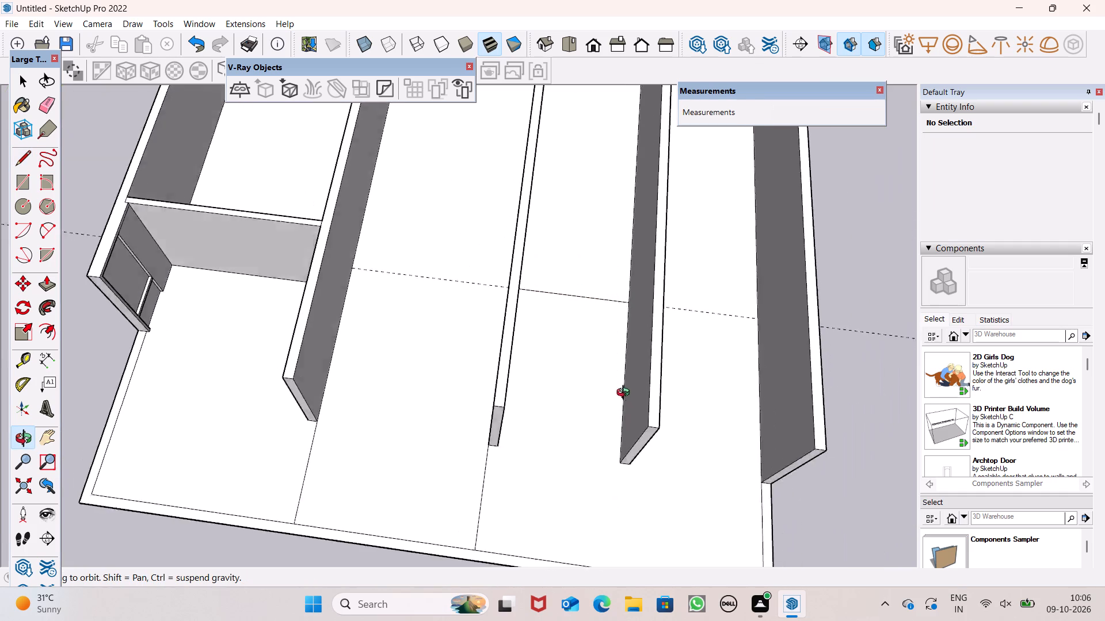
middle_click_drag(626, 394, 637, 437)
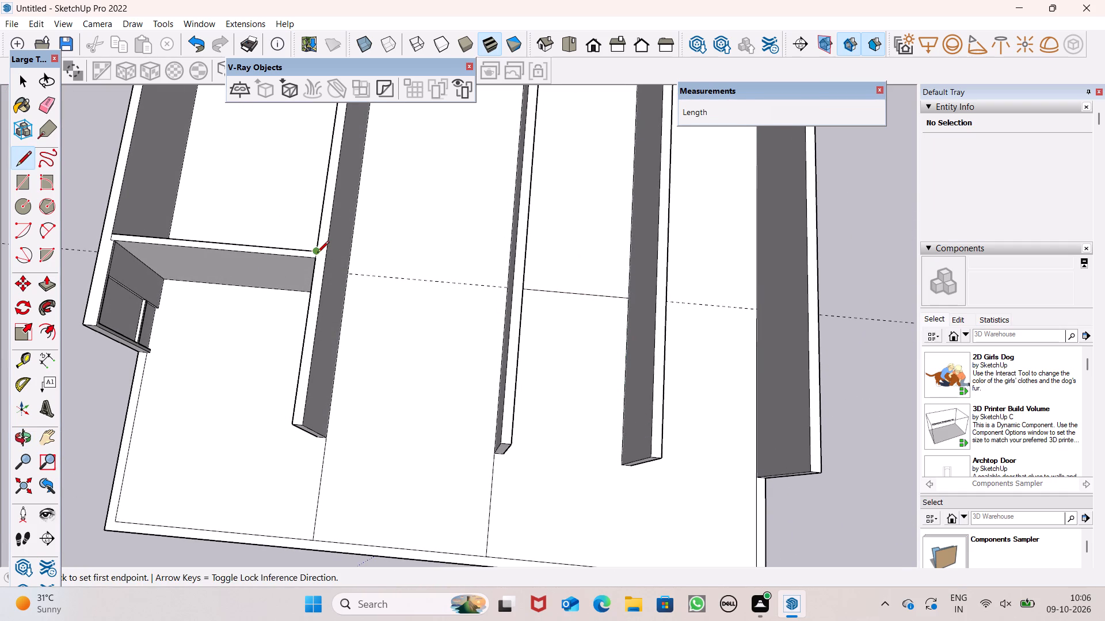
left_click_drag(317, 254, 322, 254)
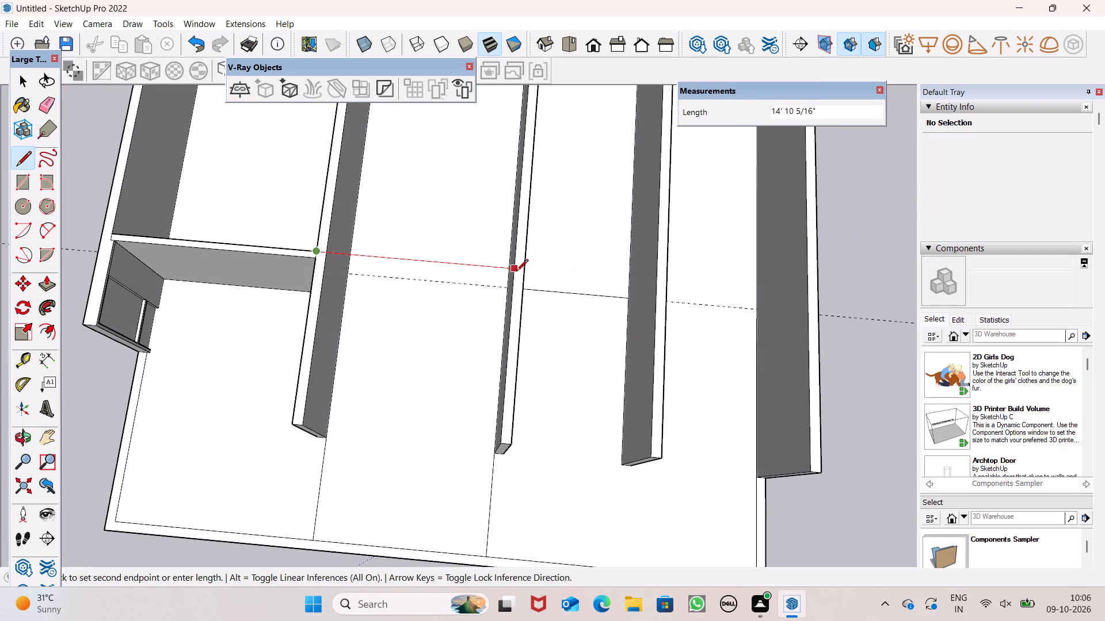
left_click(516, 271)
left_click(514, 271)
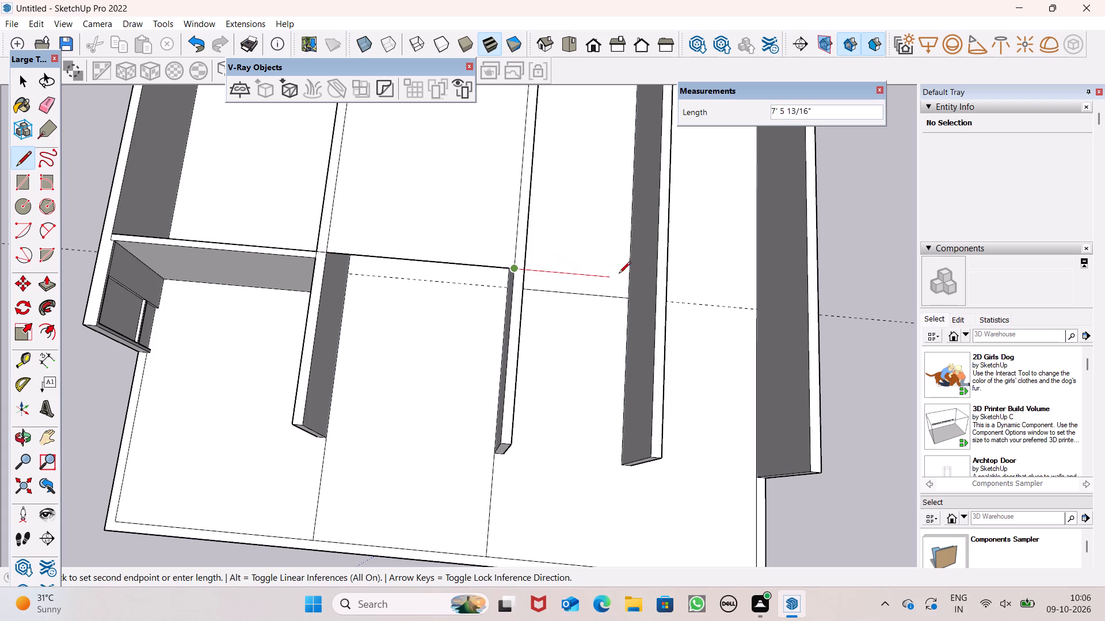
left_click(670, 282)
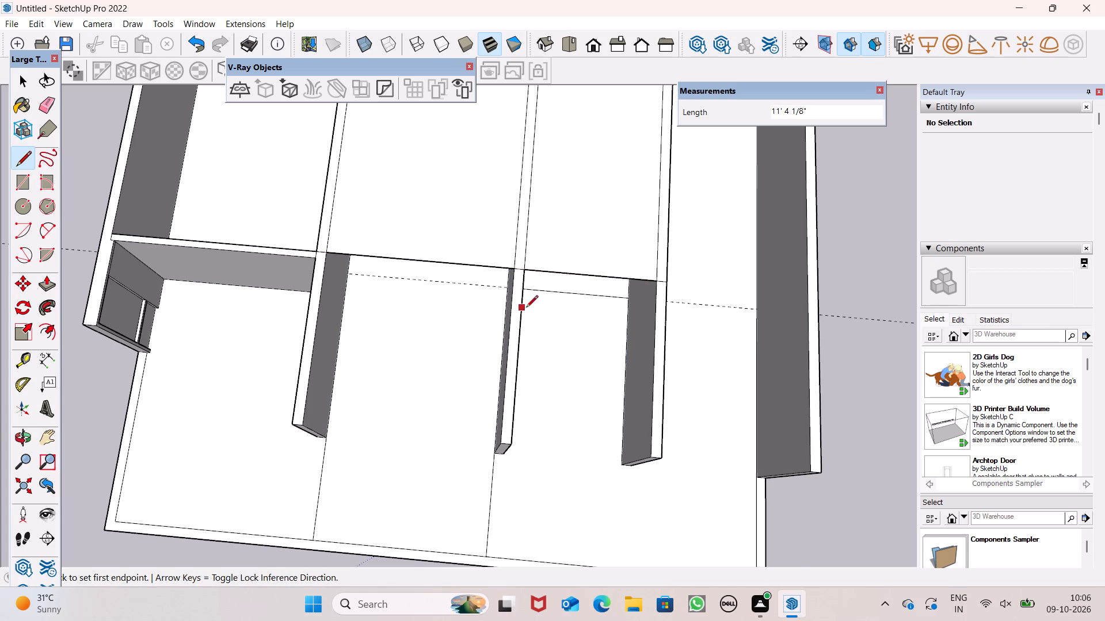
Draw a parallel line from the cross wall's front top edge across the wall tops to the third interior partition.
middle_click_drag(527, 299, 532, 262)
scroll(532, 264, "up", 1)
scroll(469, 254, "down", 1)
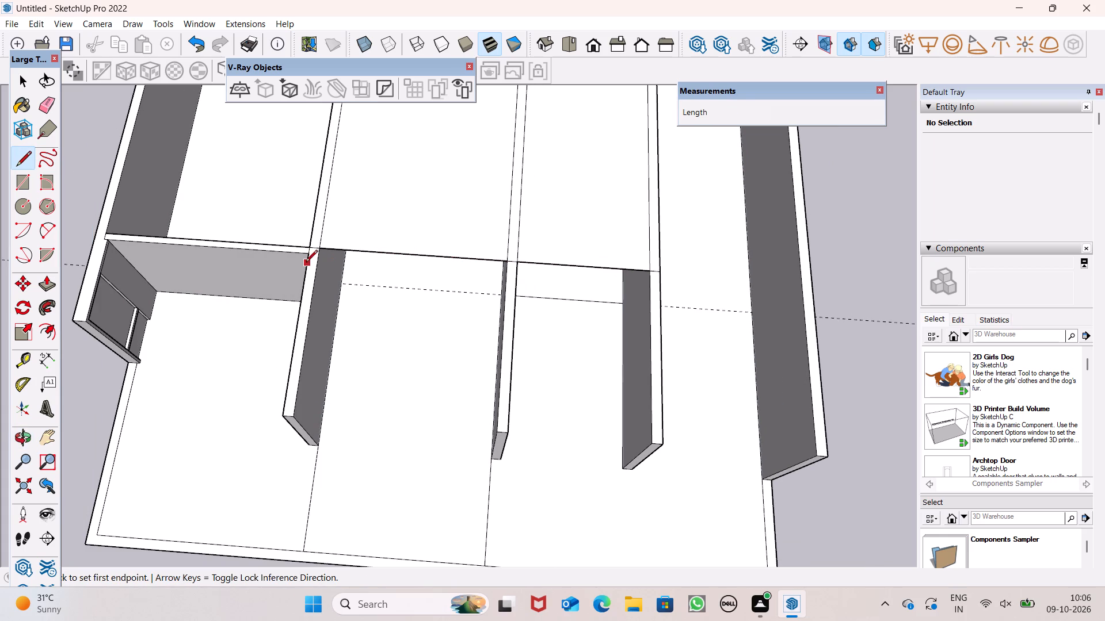
left_click(310, 256)
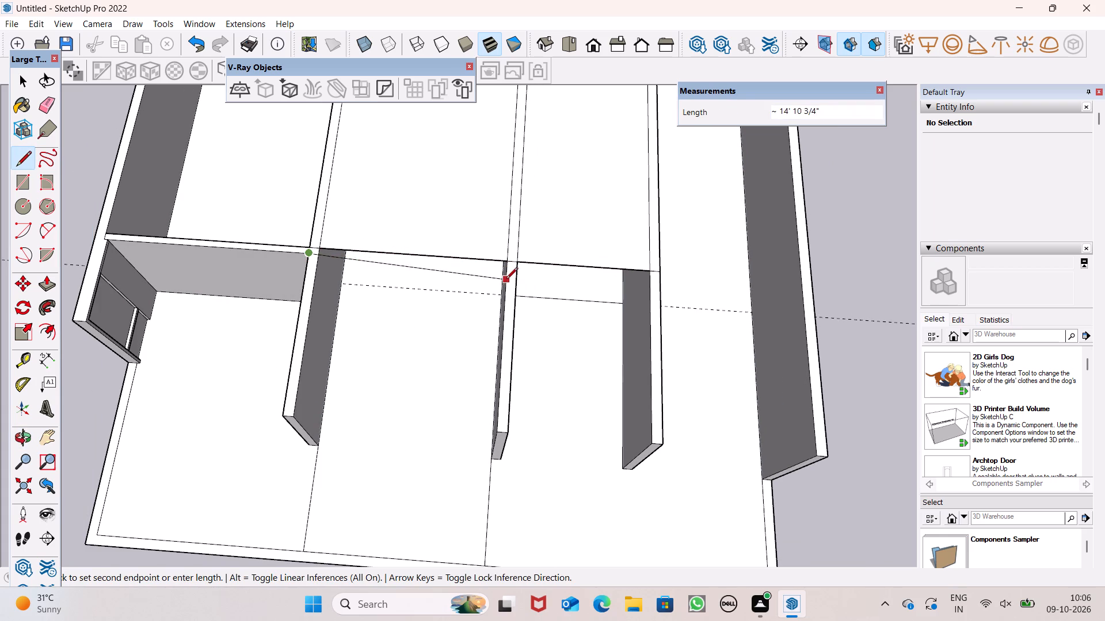
left_click(517, 272)
left_click(518, 271)
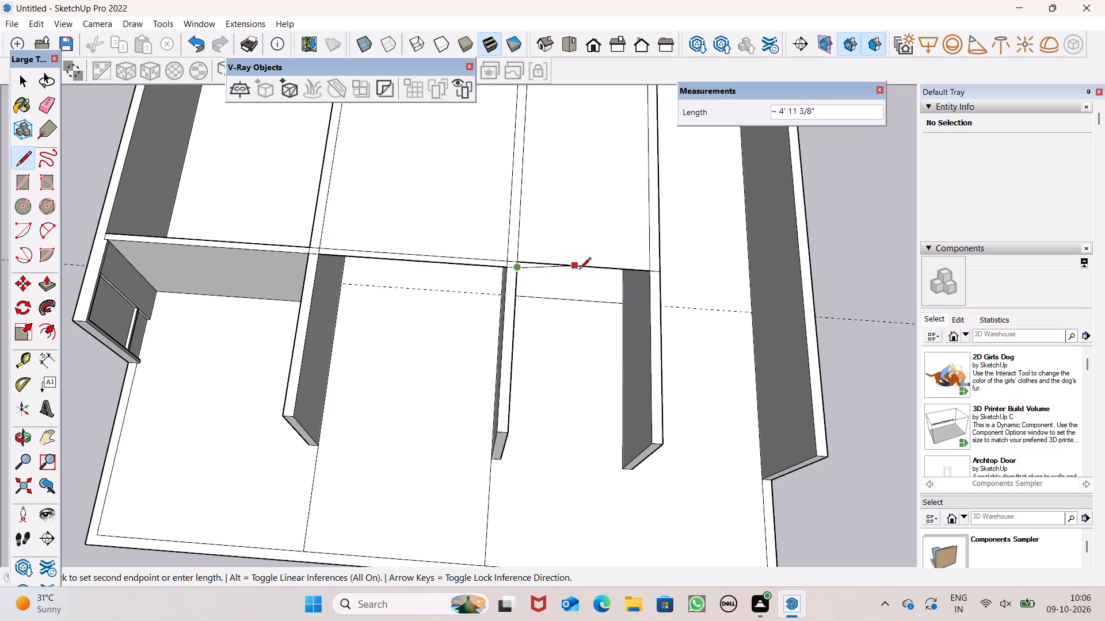
left_click(662, 285)
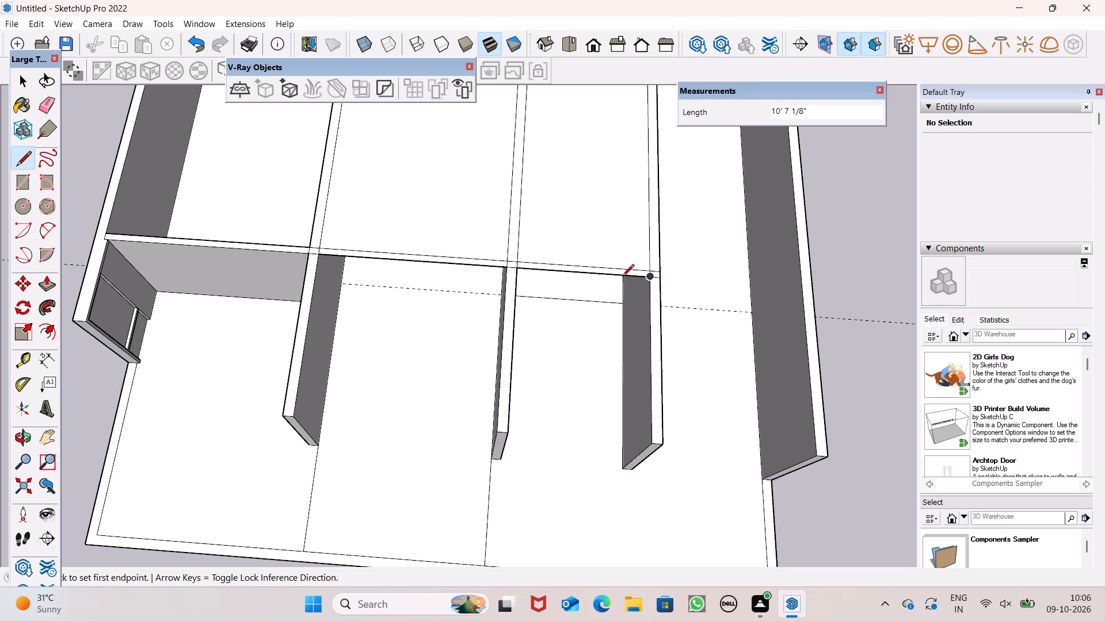
Erase the line spans bridging the open rooms, keeping only the short marks on the partition wall tops.
left_click(44, 108)
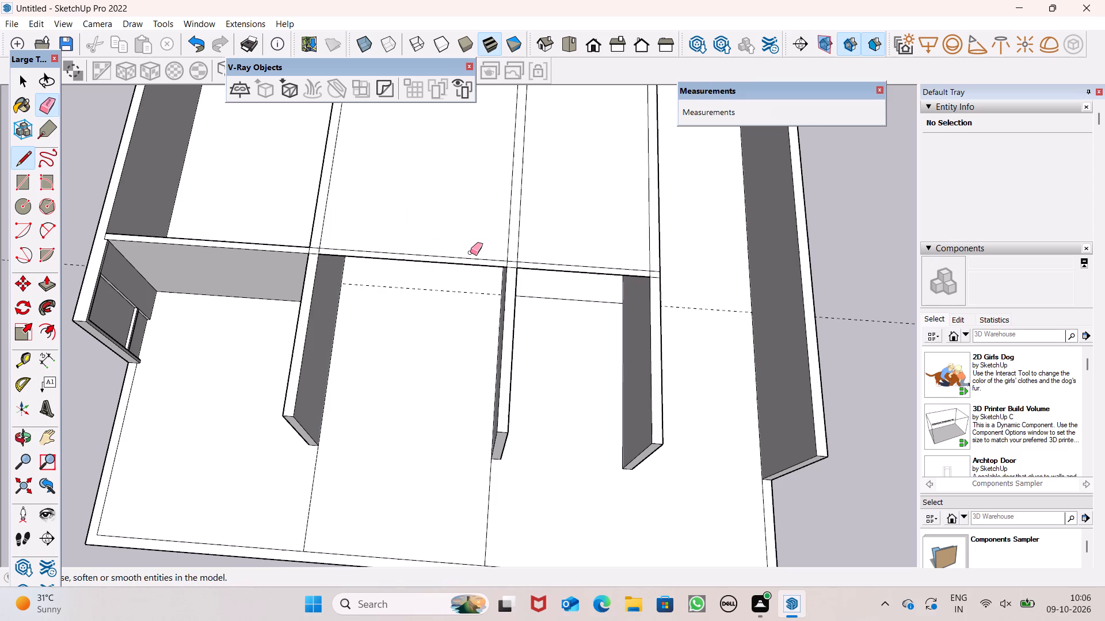
left_click_drag(470, 255, 469, 267)
left_click_drag(551, 264, 559, 283)
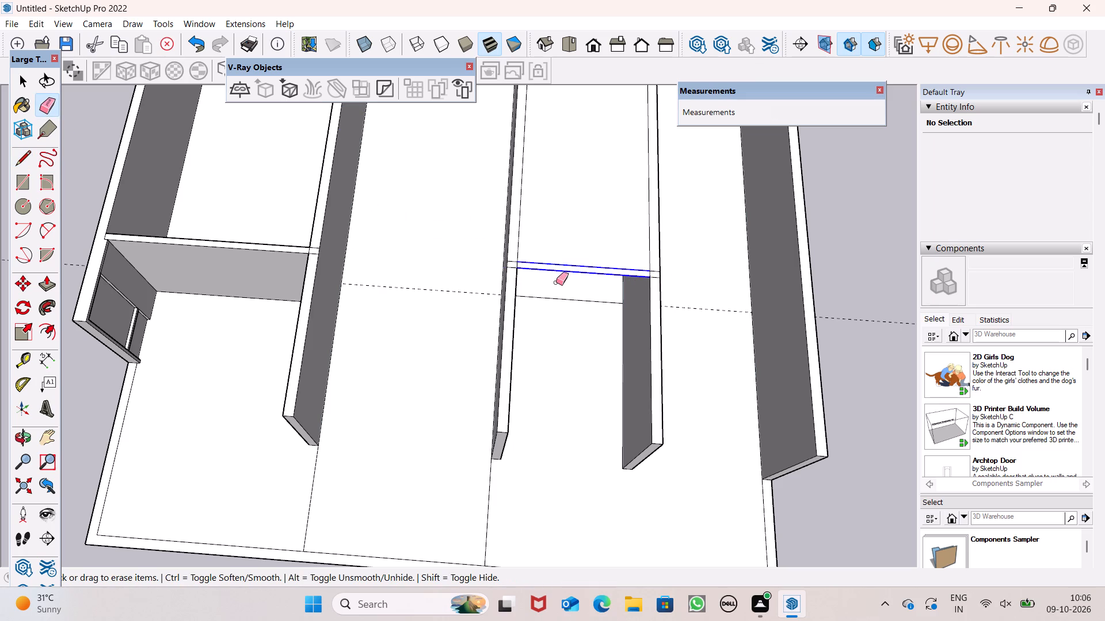
Draw two vertical 10' lines from the top marks to the floor on the second partition's face toward the third.
middle_click_drag(554, 327, 294, 209)
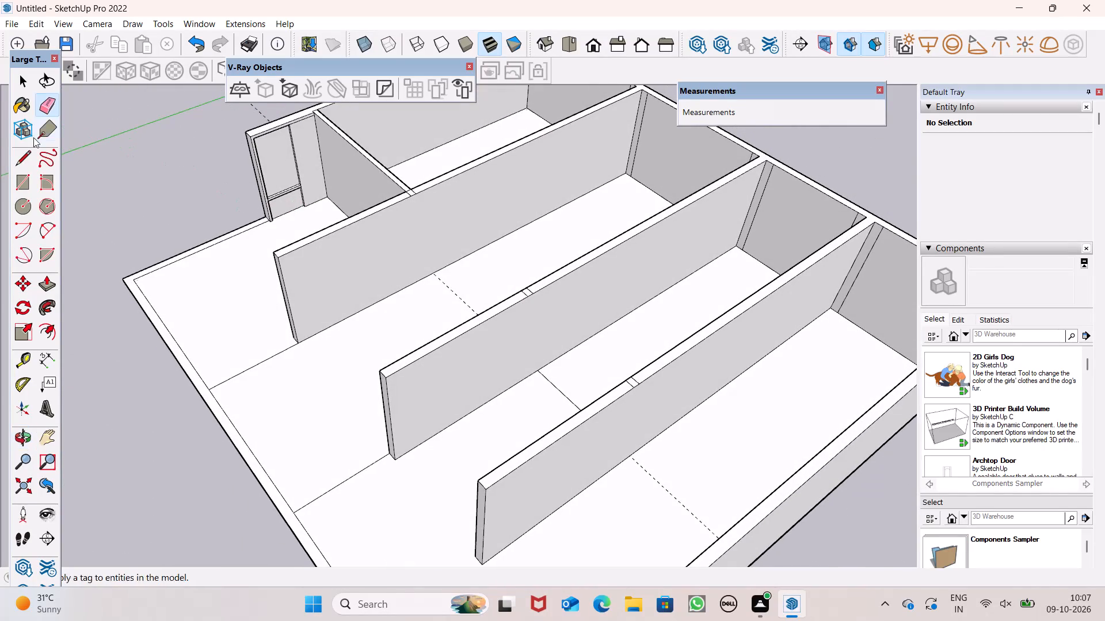
left_click_drag(18, 159, 29, 162)
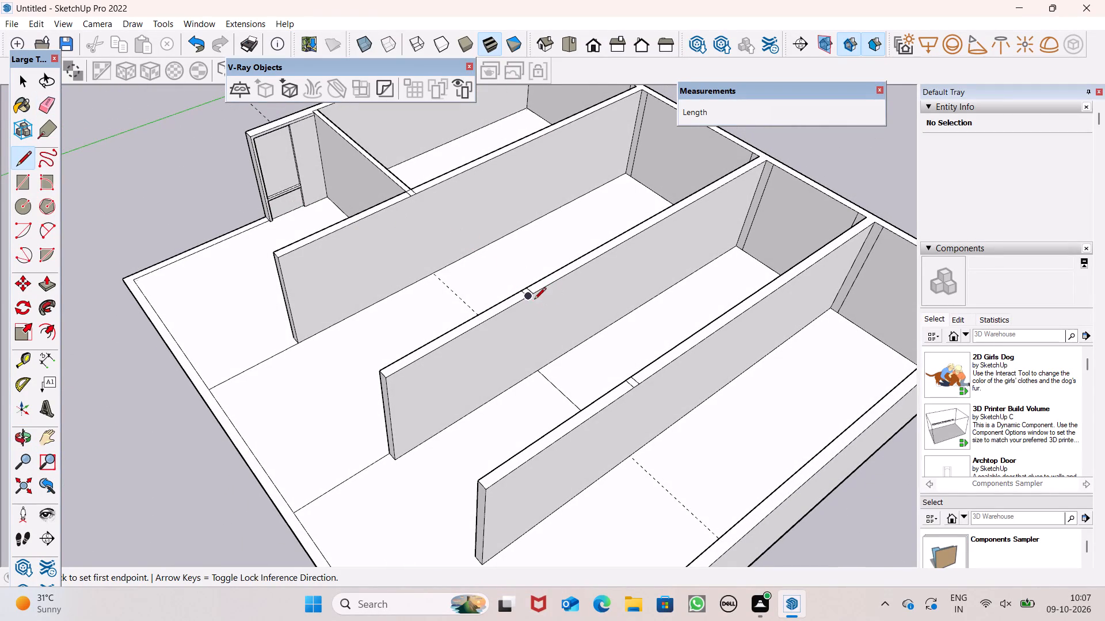
left_click(529, 299)
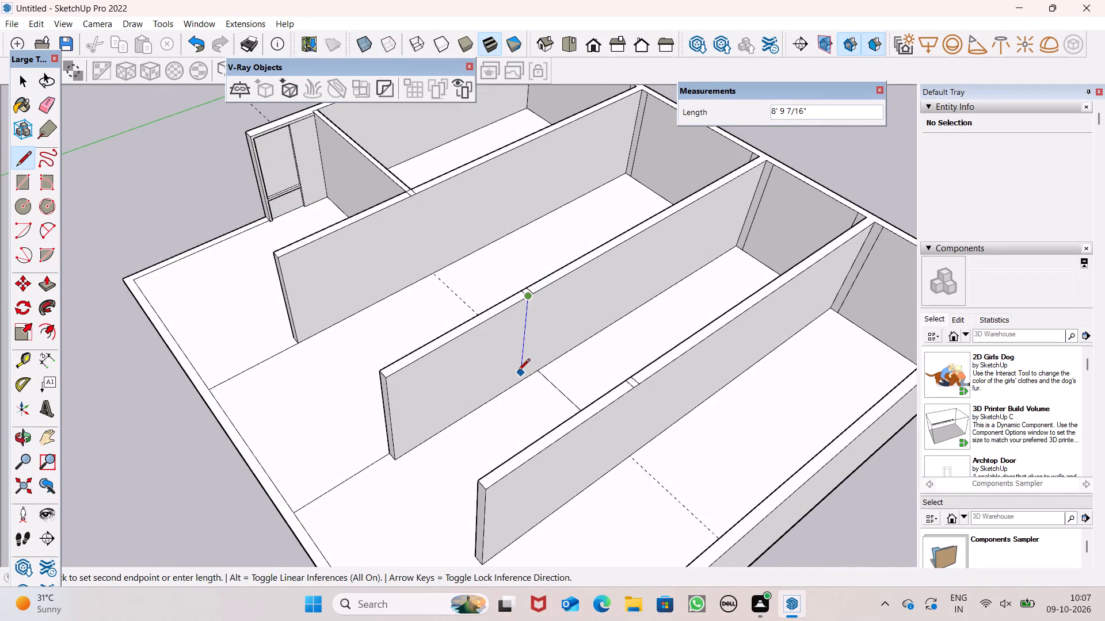
left_click(526, 379)
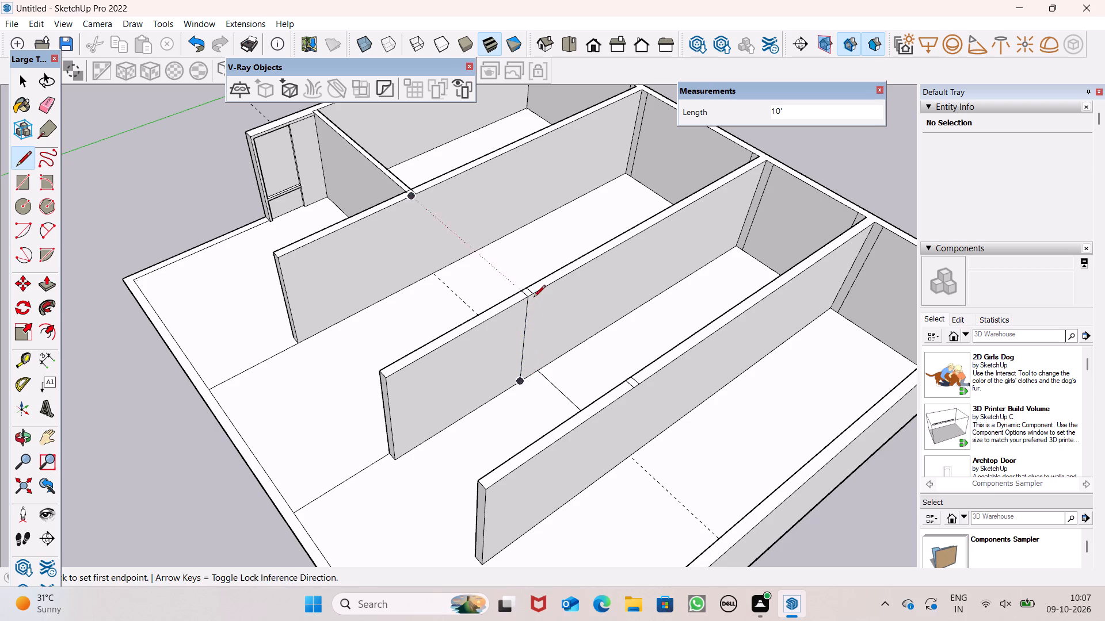
left_click(535, 295)
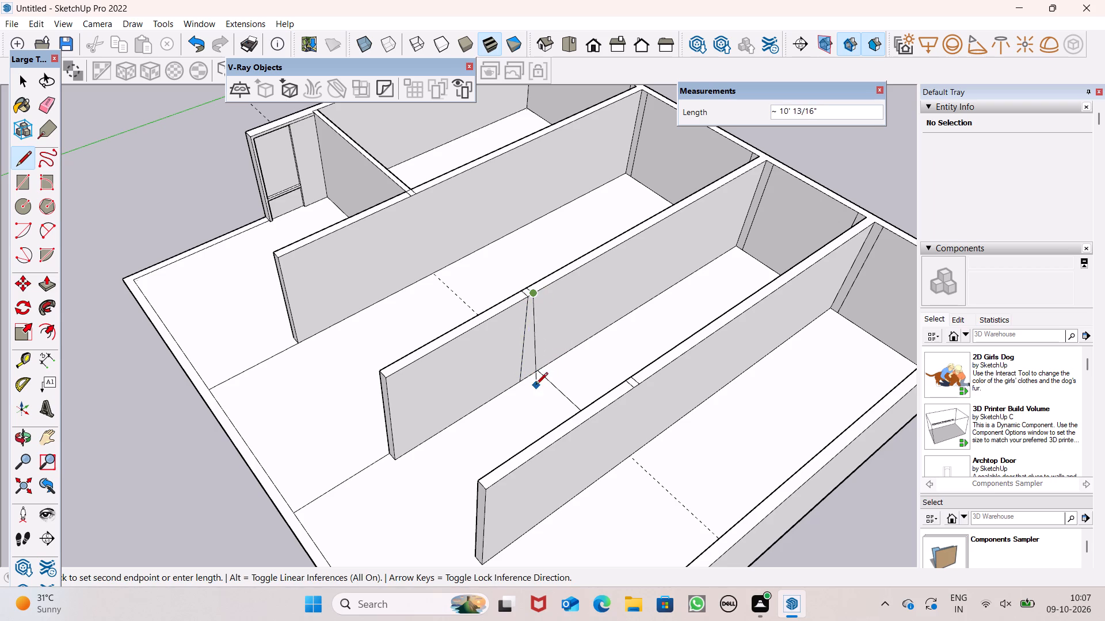
left_click(527, 372)
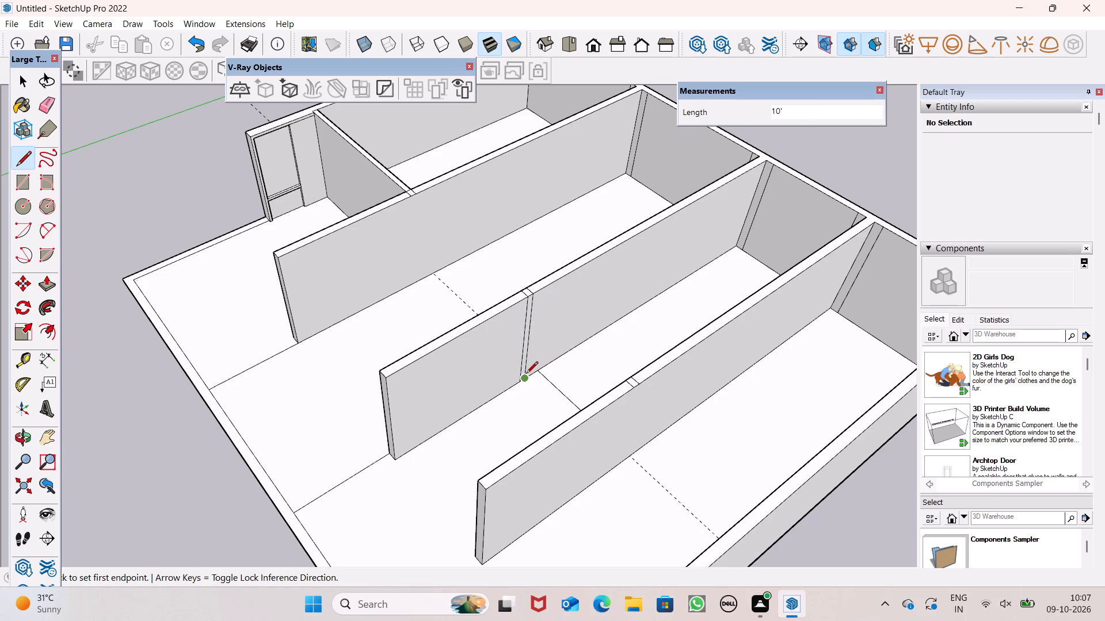
Draw two matching vertical 10' lines from the top marks to the floor on the third partition's facing side.
middle_click_drag(548, 415, 864, 428)
scroll(866, 447, "up", 1)
scroll(603, 195, "up", 3)
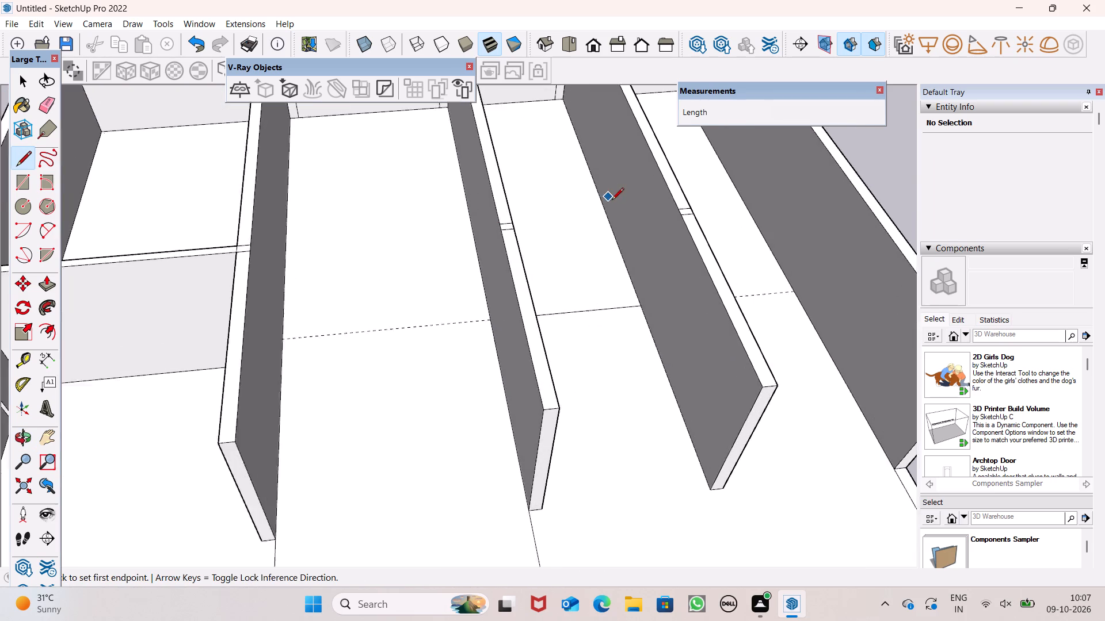
scroll(612, 201, "up", 3)
left_click(728, 215)
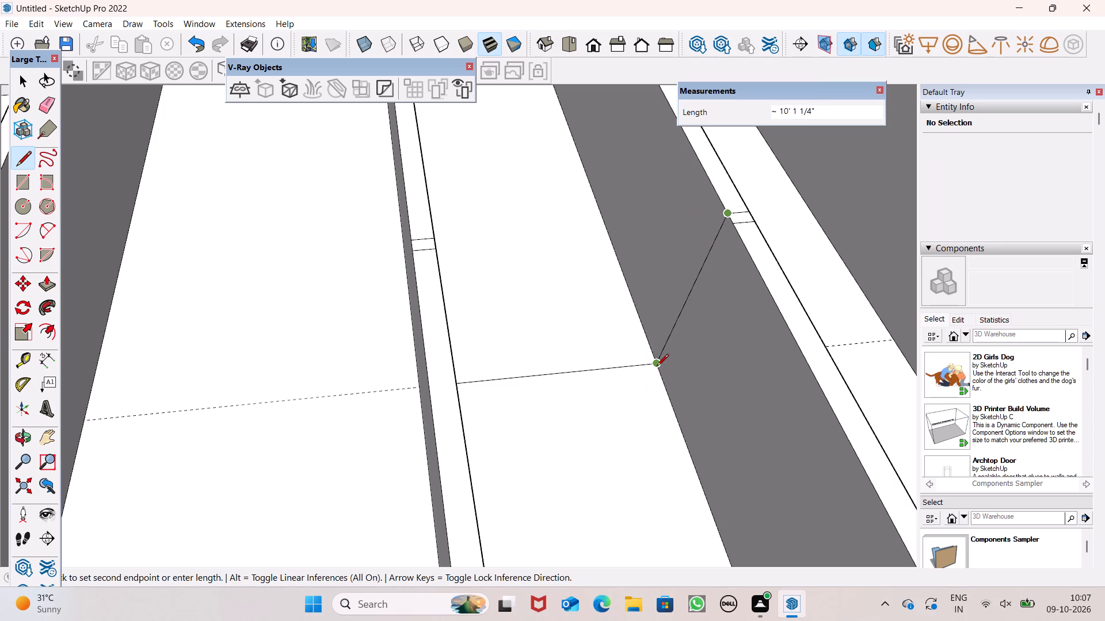
left_click(659, 400)
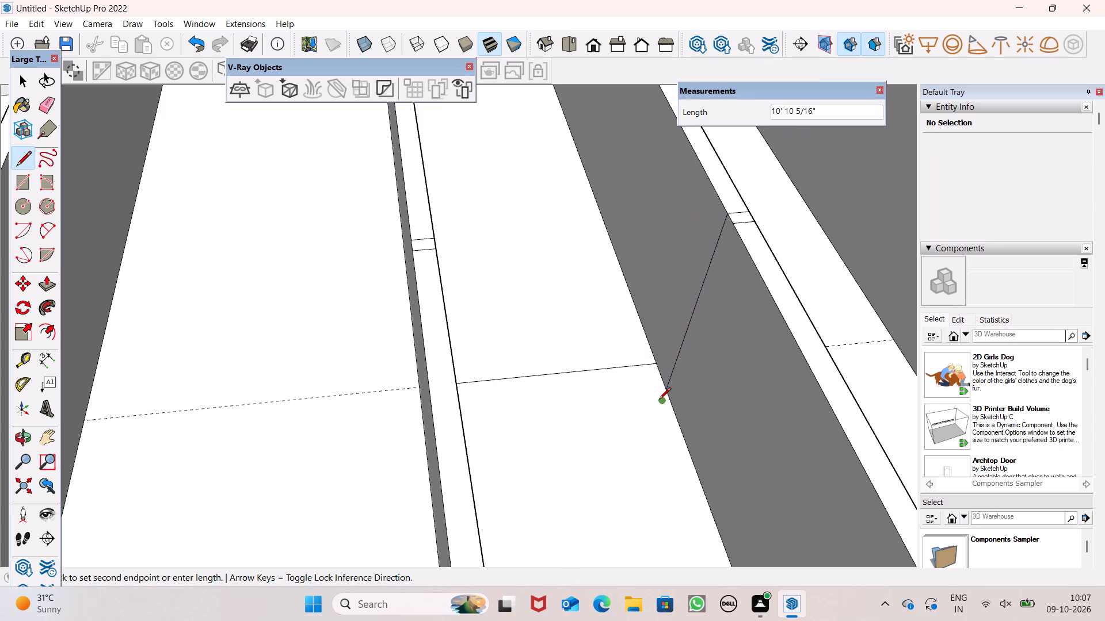
key("space")
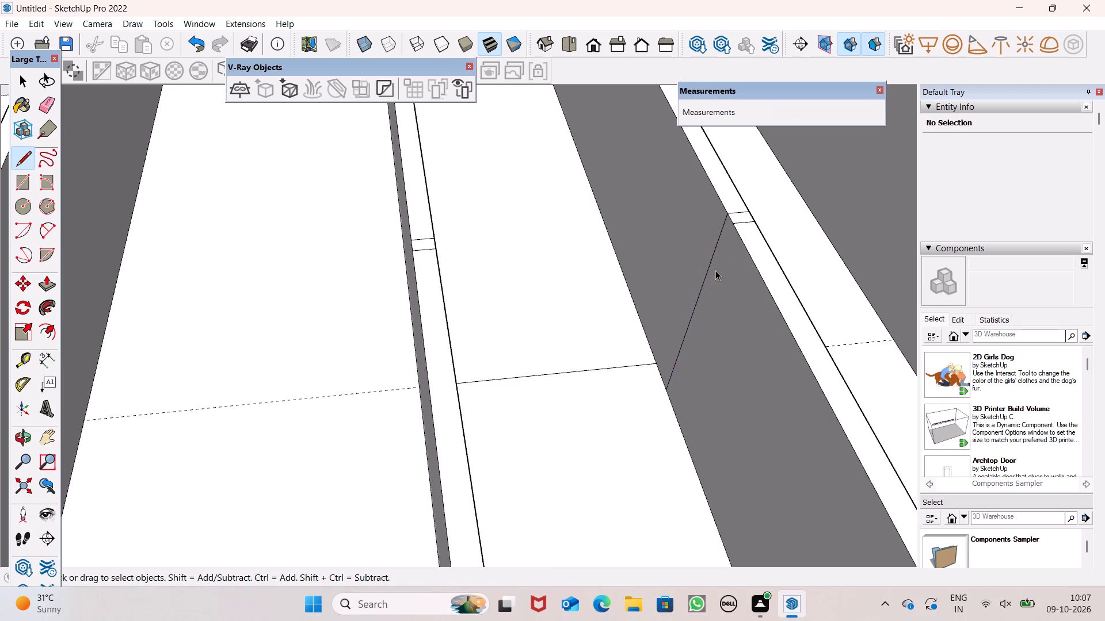
left_click(23, 161)
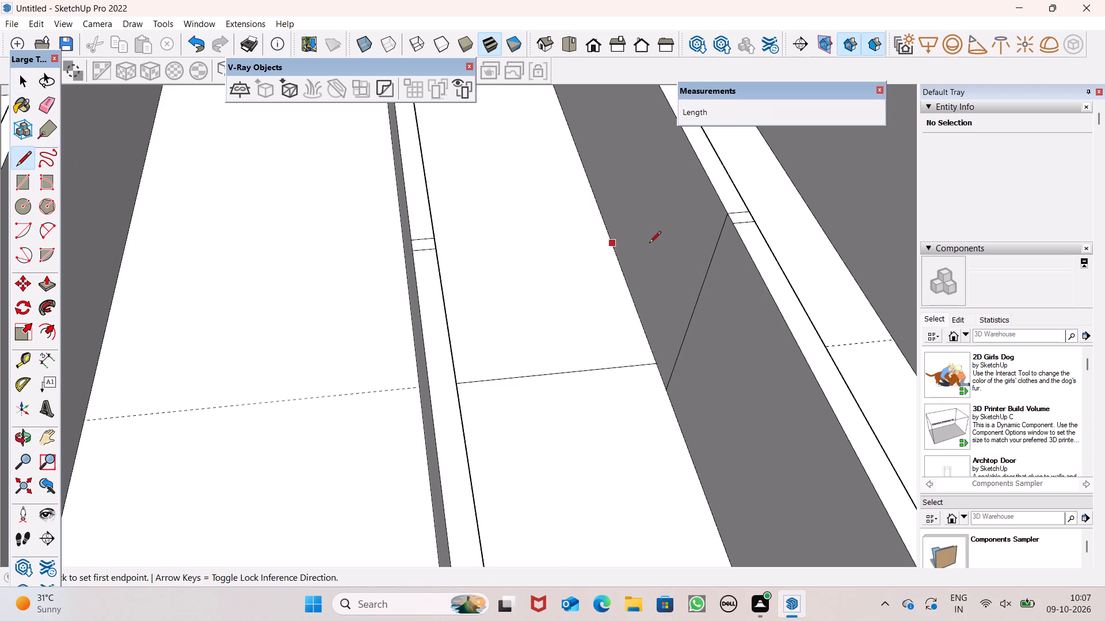
left_click(732, 226)
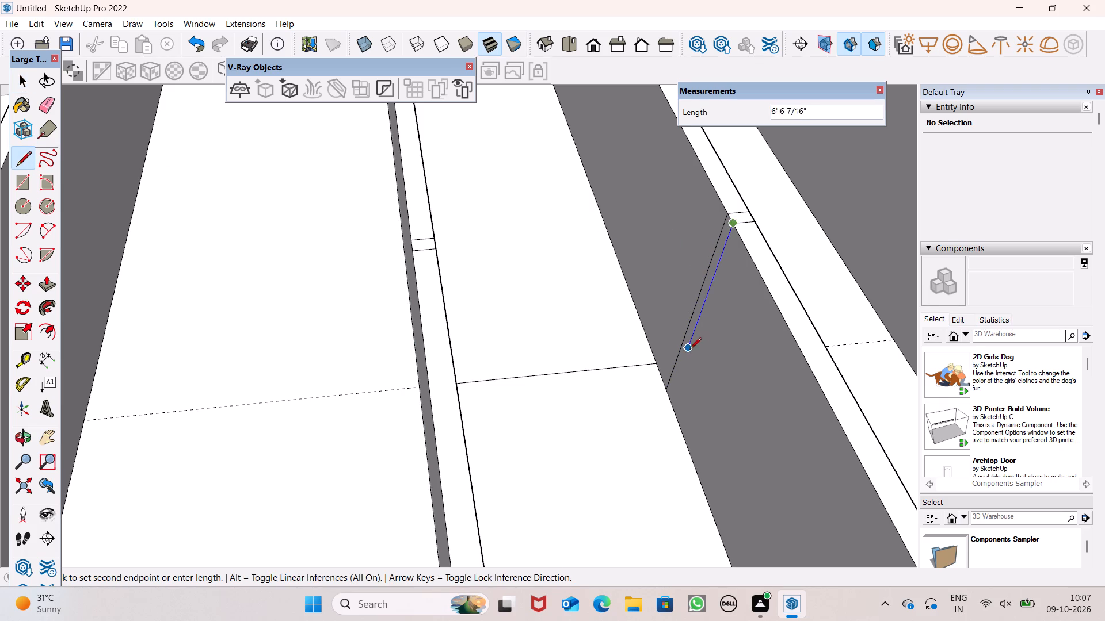
left_click(670, 405)
Erase the dashed guide and the floor line between the second and third partition walls.
scroll(503, 280, "down", 5)
scroll(596, 297, "down", 2)
middle_click_drag(632, 335, 468, 384)
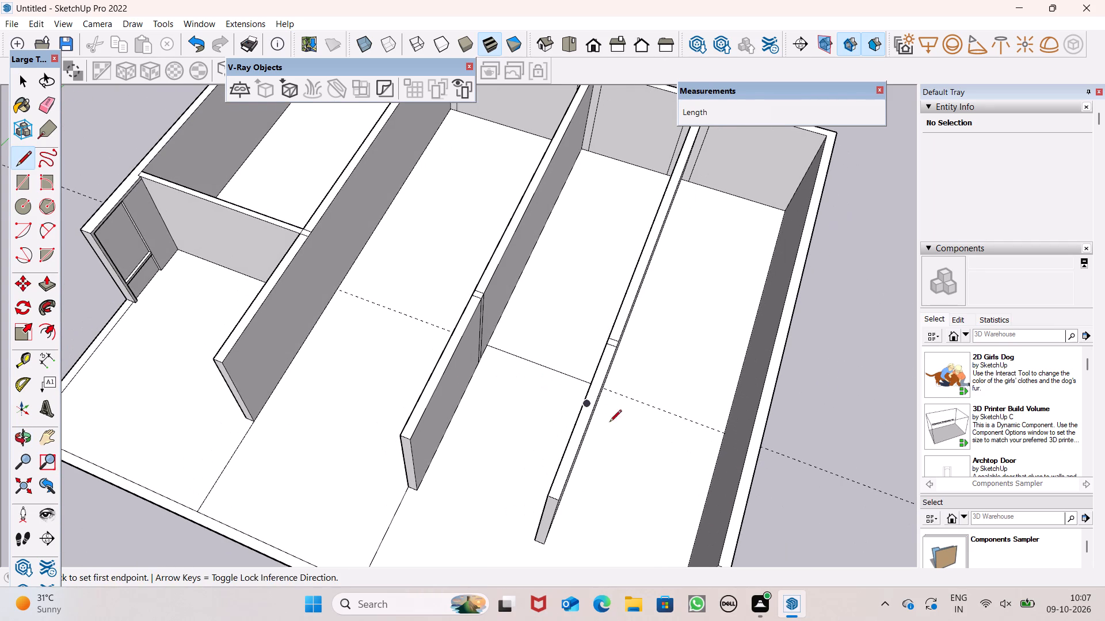
middle_click_drag(564, 376, 597, 387)
scroll(605, 395, "up", 1)
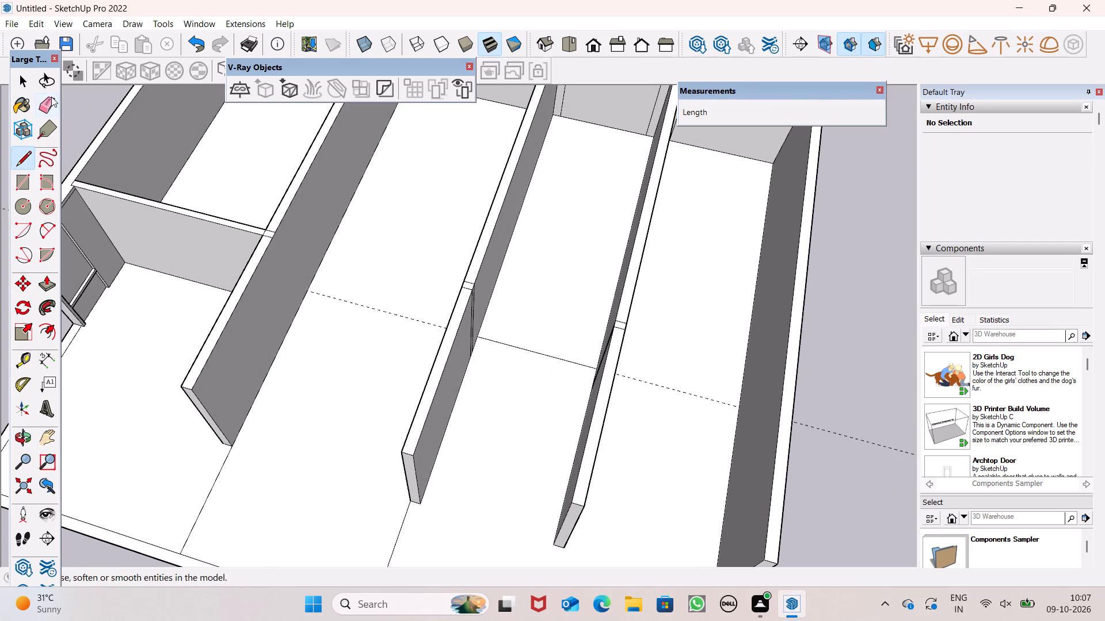
left_click(51, 97)
left_click_drag(329, 286, 333, 301)
left_click_drag(523, 344, 519, 355)
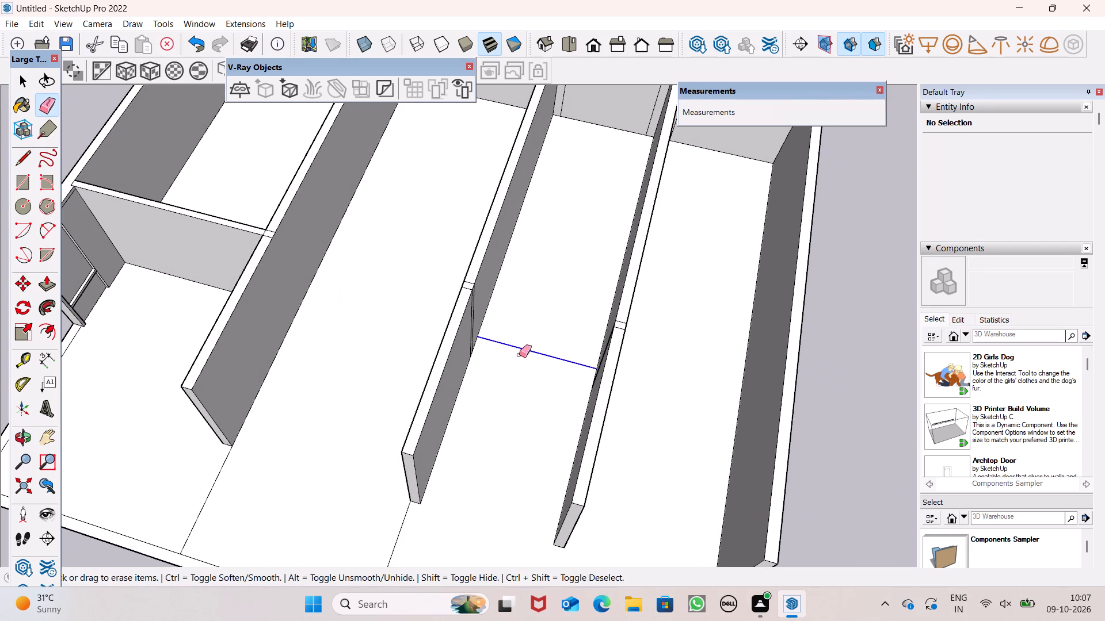
left_click_drag(519, 355, 521, 355)
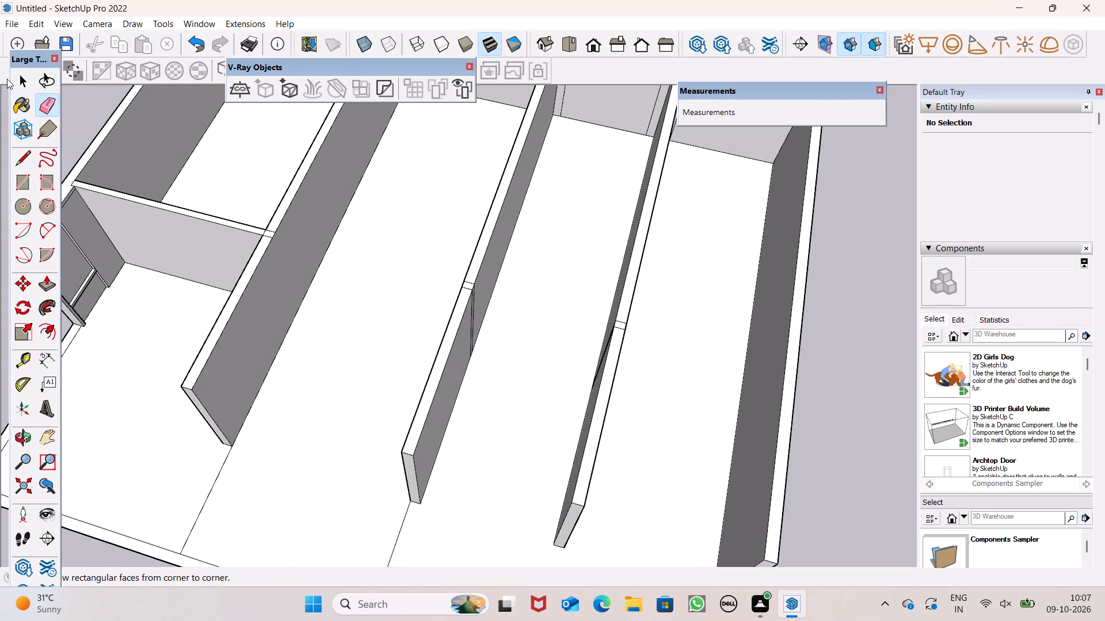
Push/Pull the narrow strip on the second partition about 9' 10" across to the third partition to form a cross wall.
left_click(47, 289)
middle_click_drag(351, 355, 365, 369)
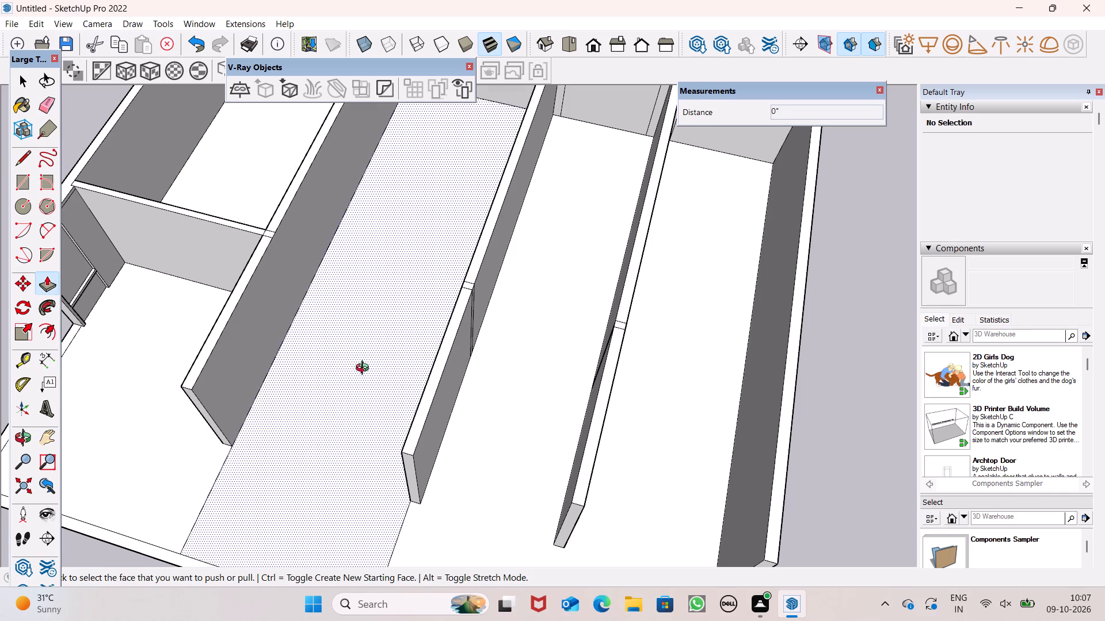
middle_click_drag(365, 369, 410, 378)
scroll(515, 363, "up", 7)
middle_click_drag(550, 385, 461, 385)
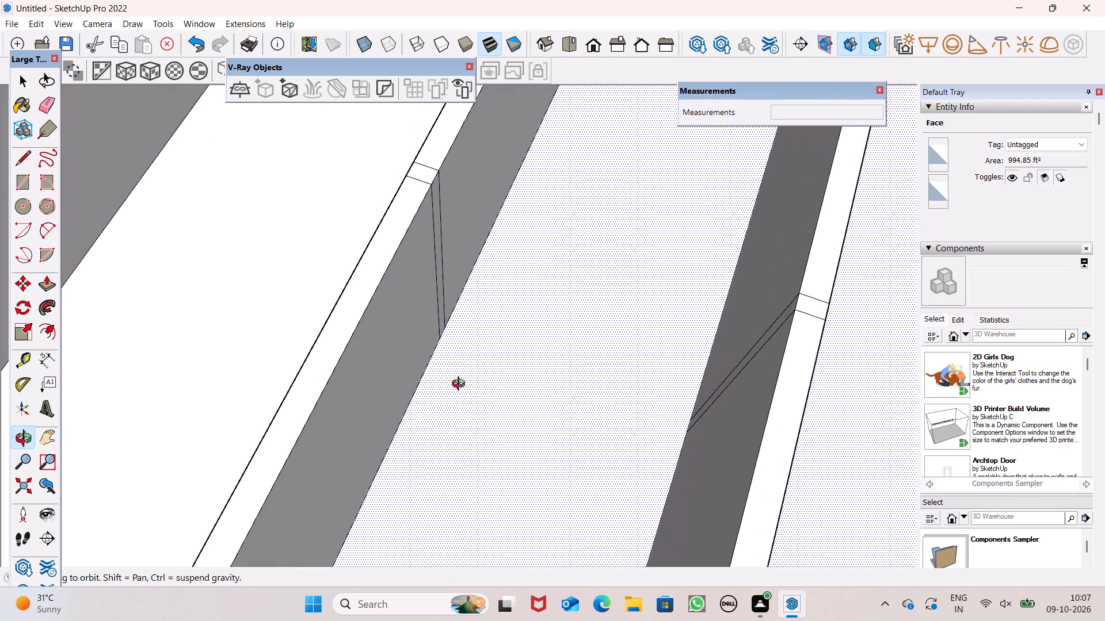
middle_click_drag(461, 385, 461, 386)
scroll(462, 385, "up", 1)
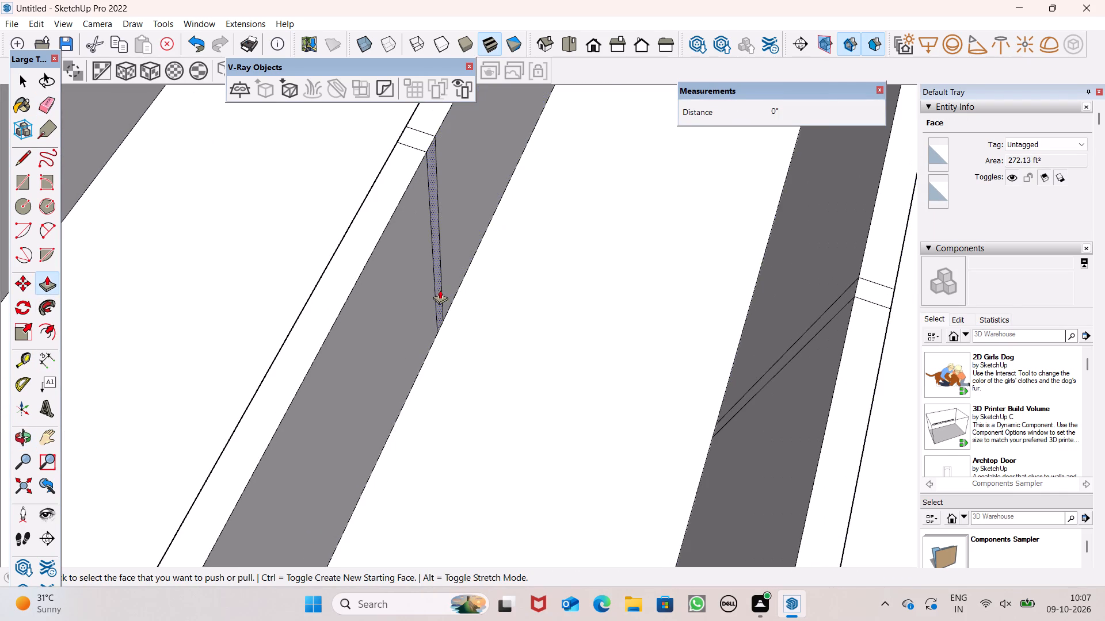
scroll(497, 327, "down", 4)
middle_click_drag(574, 411, 628, 405)
scroll(521, 262, "down", 2)
scroll(521, 262, "up", 1)
scroll(521, 262, "down", 1)
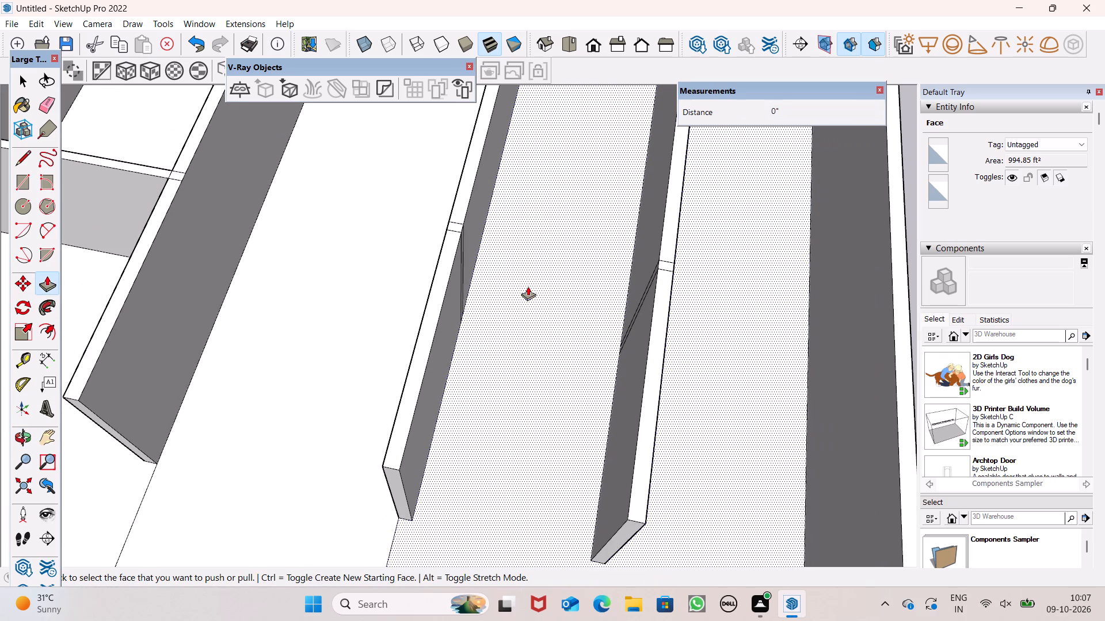
scroll(493, 260, "up", 2)
middle_click_drag(554, 309, 491, 319)
scroll(483, 285, "up", 2)
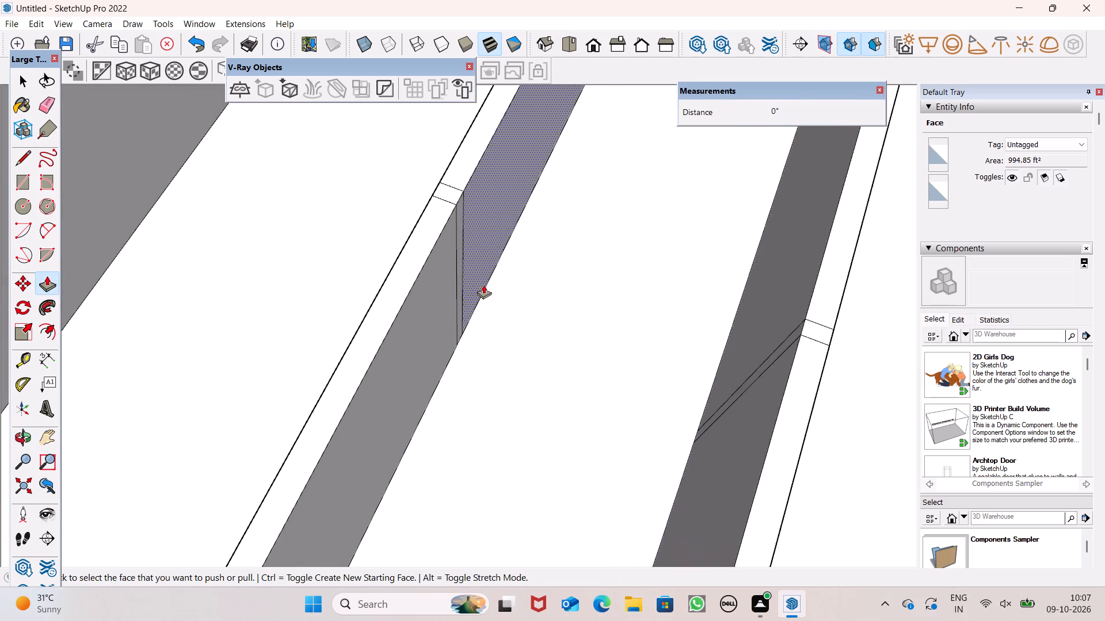
scroll(483, 285, "up", 1)
scroll(455, 264, "down", 5)
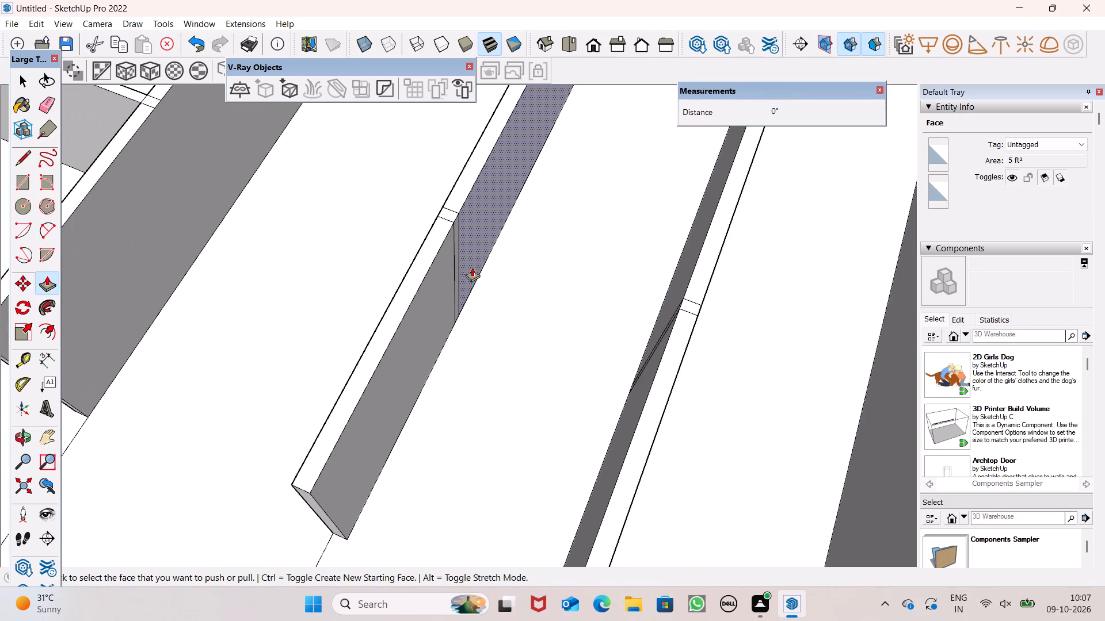
left_click_drag(456, 285, 652, 358)
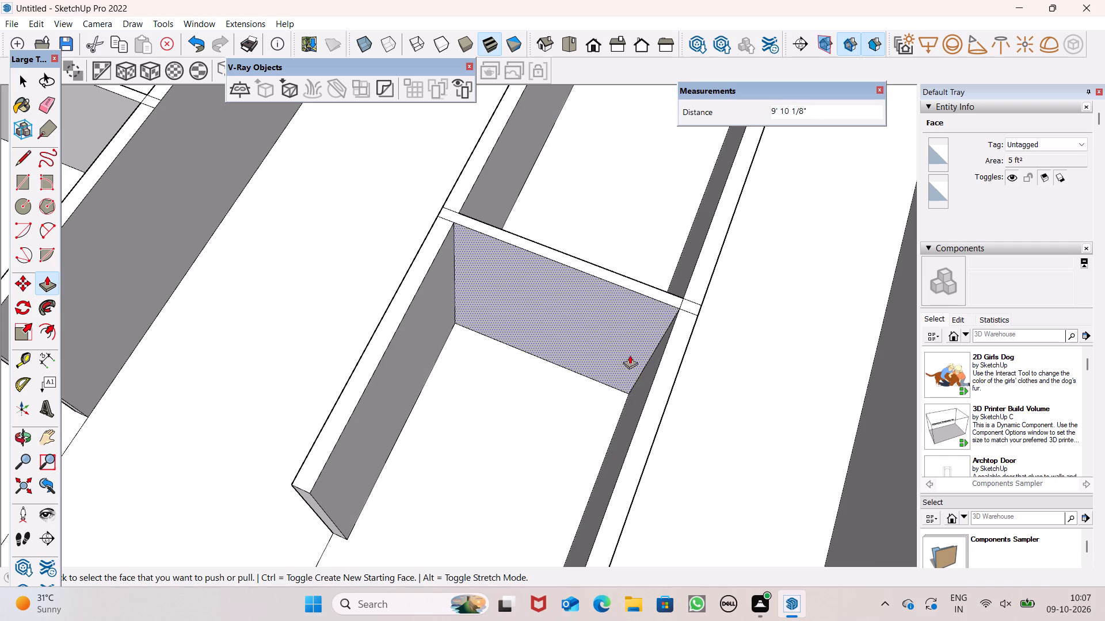
Erase the leftover marks on the second and third partition tops where the new cross wall meets them.
middle_click_drag(635, 371, 669, 372)
scroll(513, 304, "down", 6)
middle_click_drag(628, 317, 615, 241)
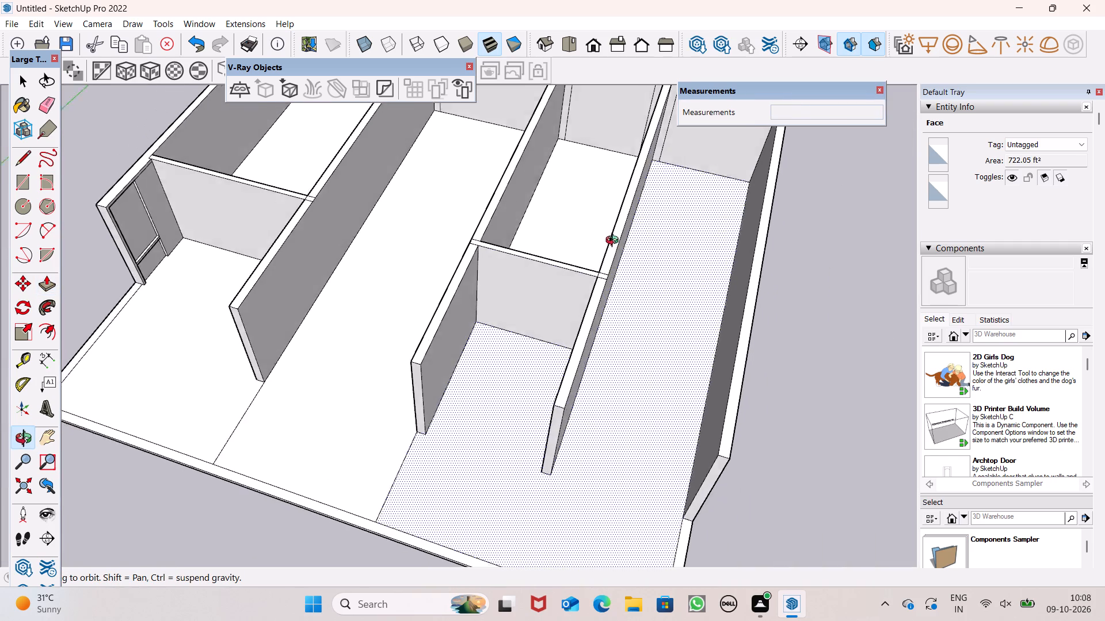
middle_click_drag(615, 241, 648, 227)
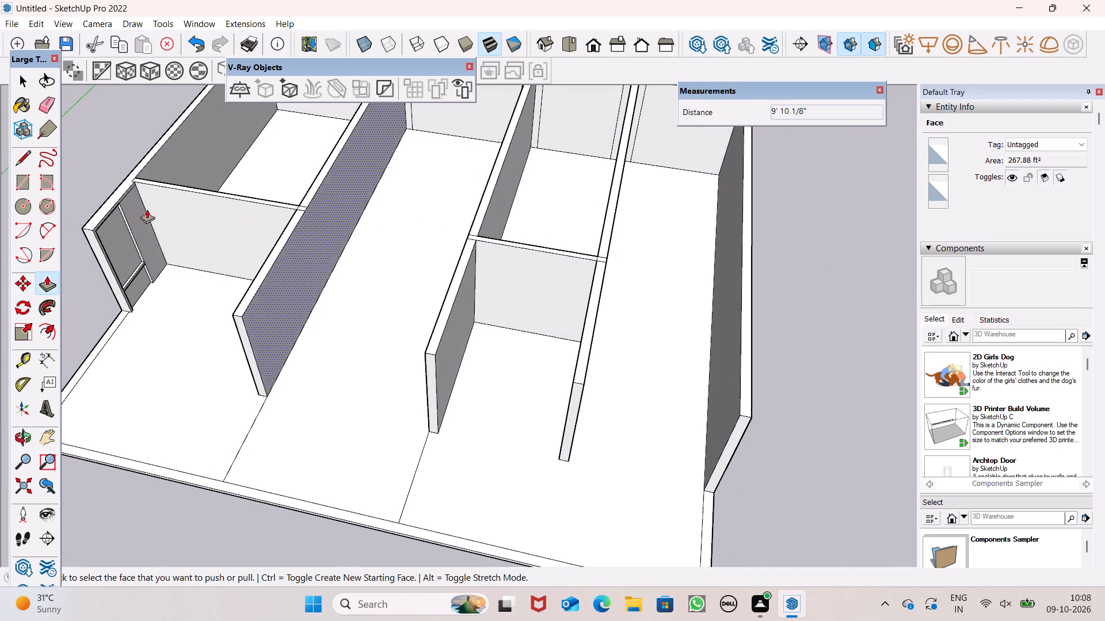
left_click(48, 109)
scroll(510, 240, "up", 2)
scroll(510, 240, "down", 1)
scroll(510, 240, "up", 7)
scroll(470, 230, "down", 1)
scroll(470, 230, "up", 2)
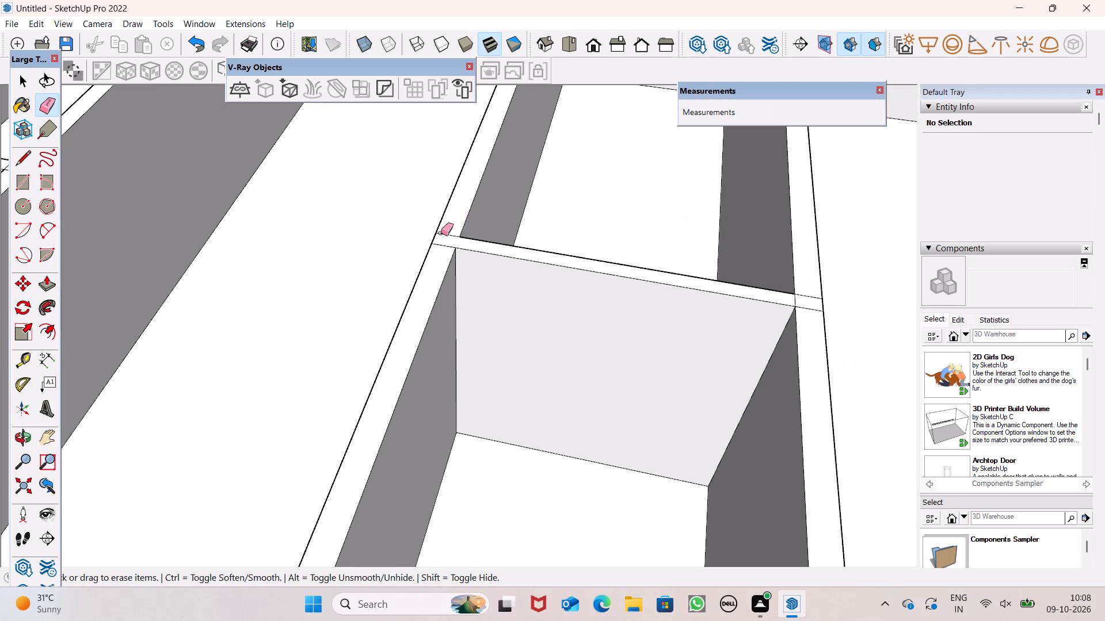
left_click_drag(452, 231, 445, 246)
scroll(466, 269, "down", 4)
left_click_drag(688, 309, 689, 309)
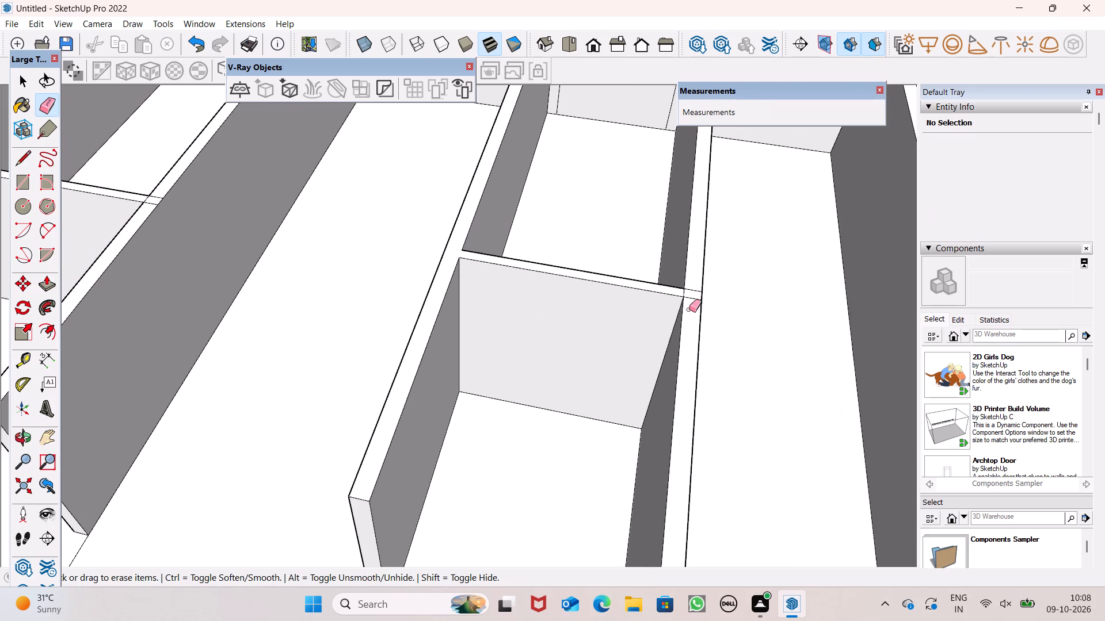
left_click_drag(689, 309, 684, 294)
Erase the leftover marks on the first partition's and outer side wall's tops at both ends of the other cross wall.
scroll(695, 264, "down", 7)
scroll(414, 247, "up", 7)
scroll(345, 228, "up", 3)
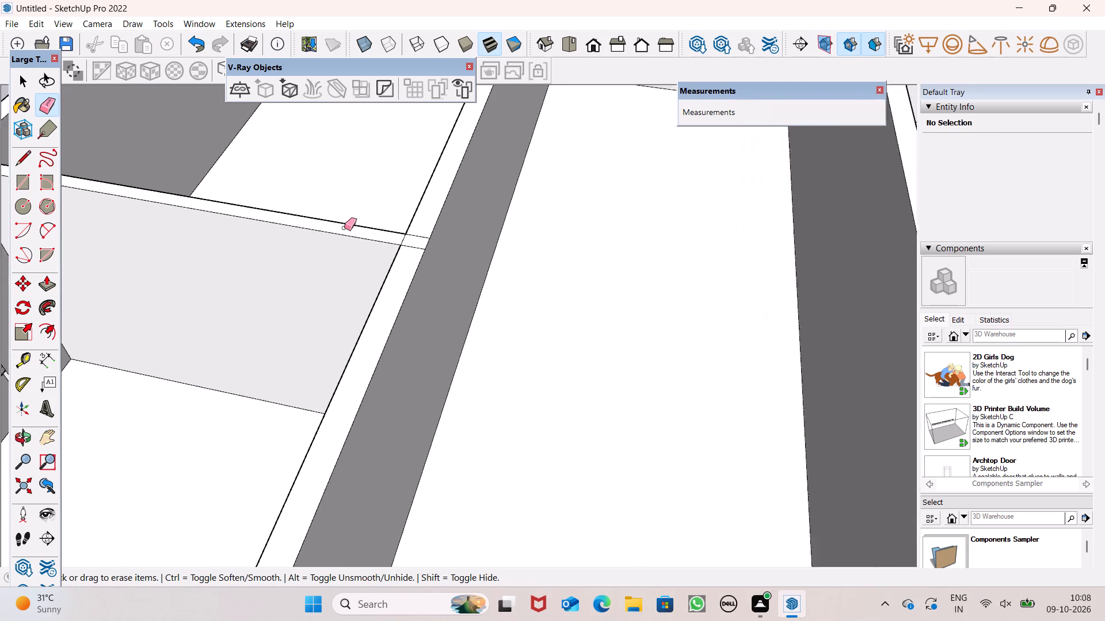
scroll(344, 228, "up", 3)
left_click_drag(433, 244, 449, 233)
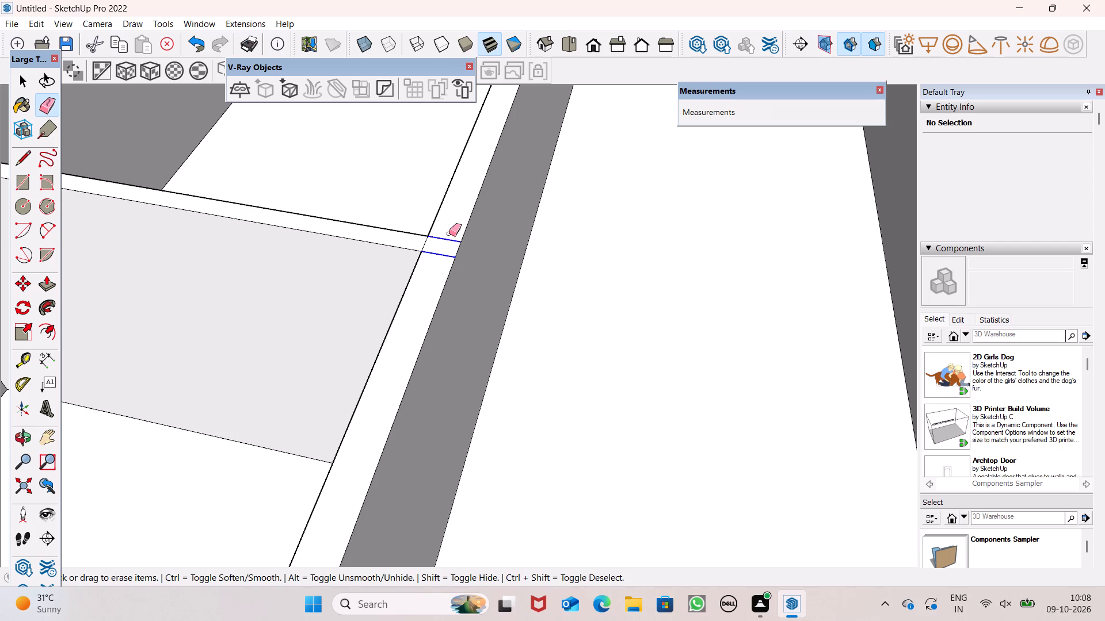
left_click_drag(449, 233, 426, 242)
scroll(466, 240, "down", 6)
scroll(562, 337, "down", 1)
scroll(571, 366, "up", 1)
scroll(574, 373, "down", 5)
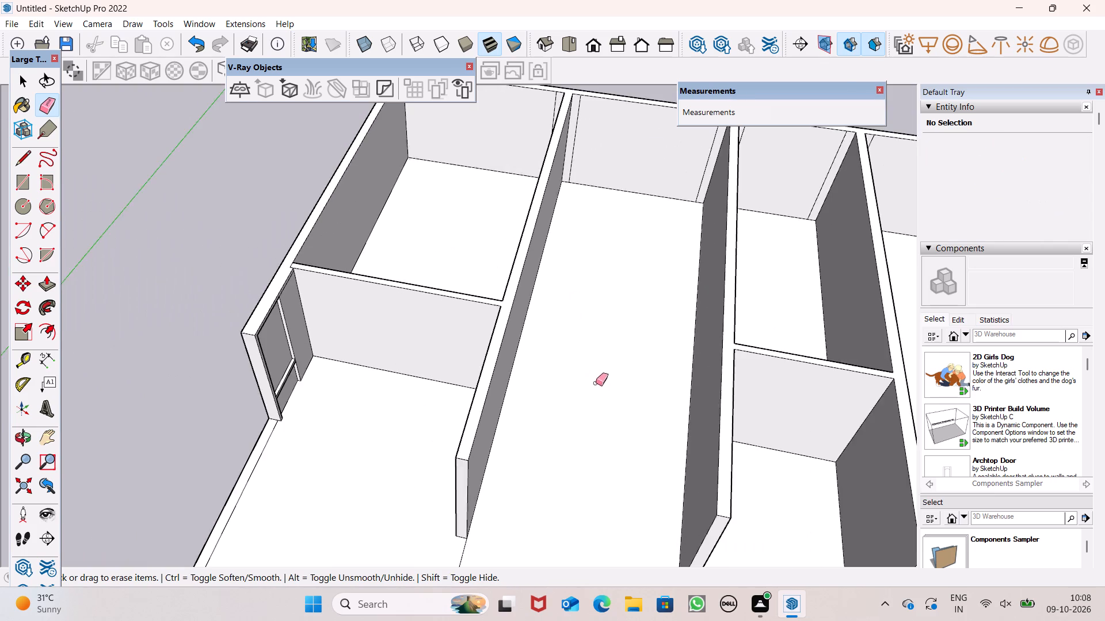
scroll(596, 382, "down", 3)
scroll(345, 277, "up", 8)
scroll(396, 315, "up", 9)
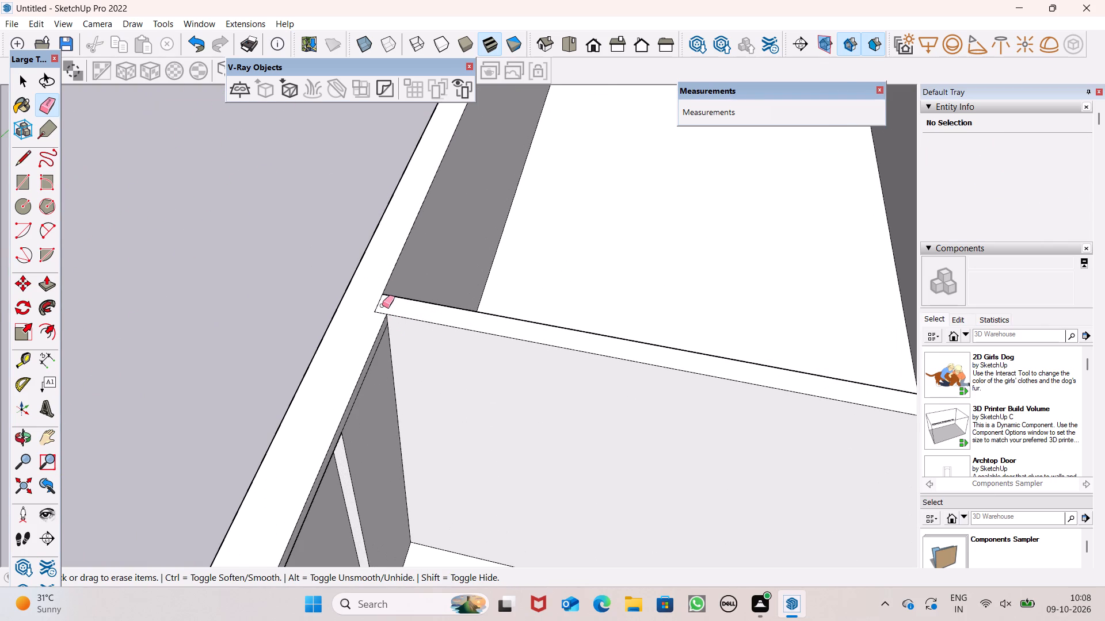
left_click_drag(382, 305, 369, 301)
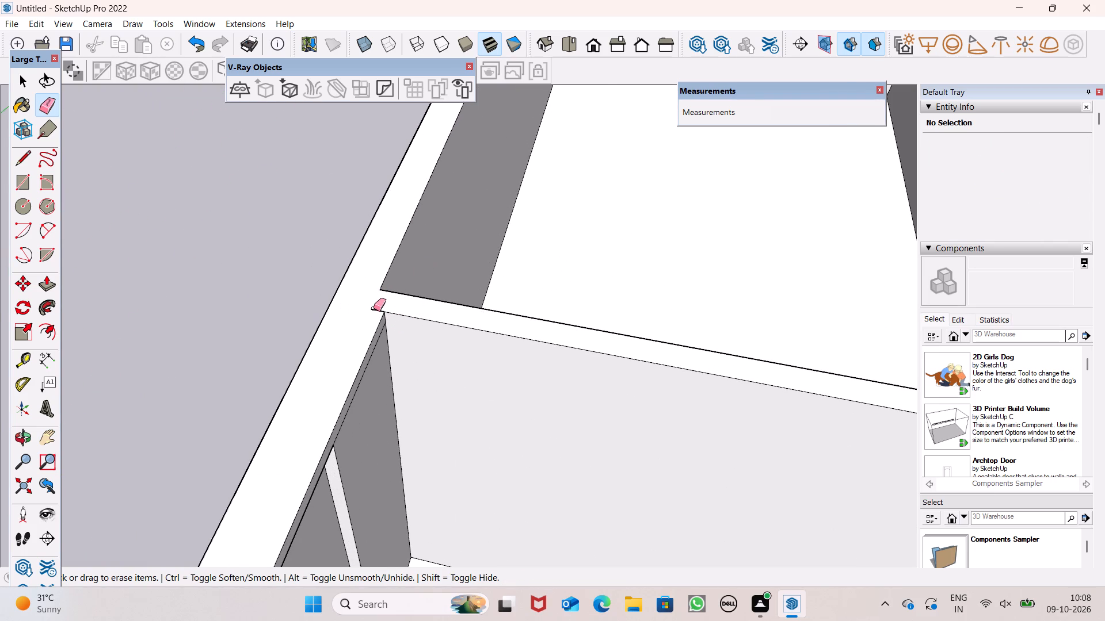
left_click_drag(375, 307, 372, 317)
scroll(318, 145, "down", 8)
scroll(326, 329, "down", 4)
key("space")
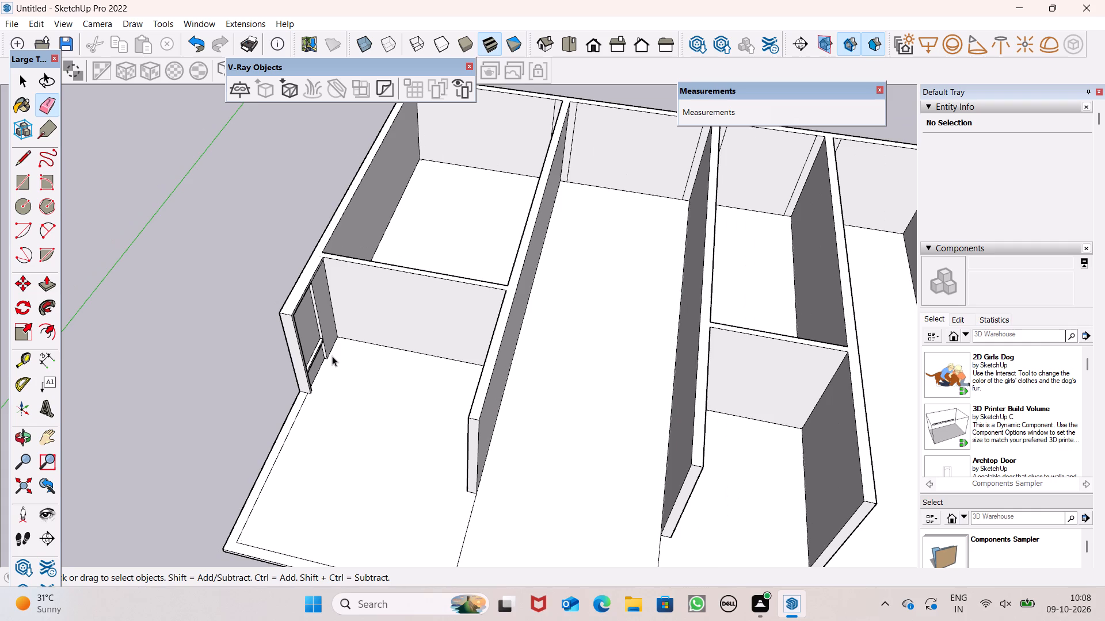
Erase the vertical lines on the back wall at both sides of the first partition.
scroll(332, 356, "down", 1)
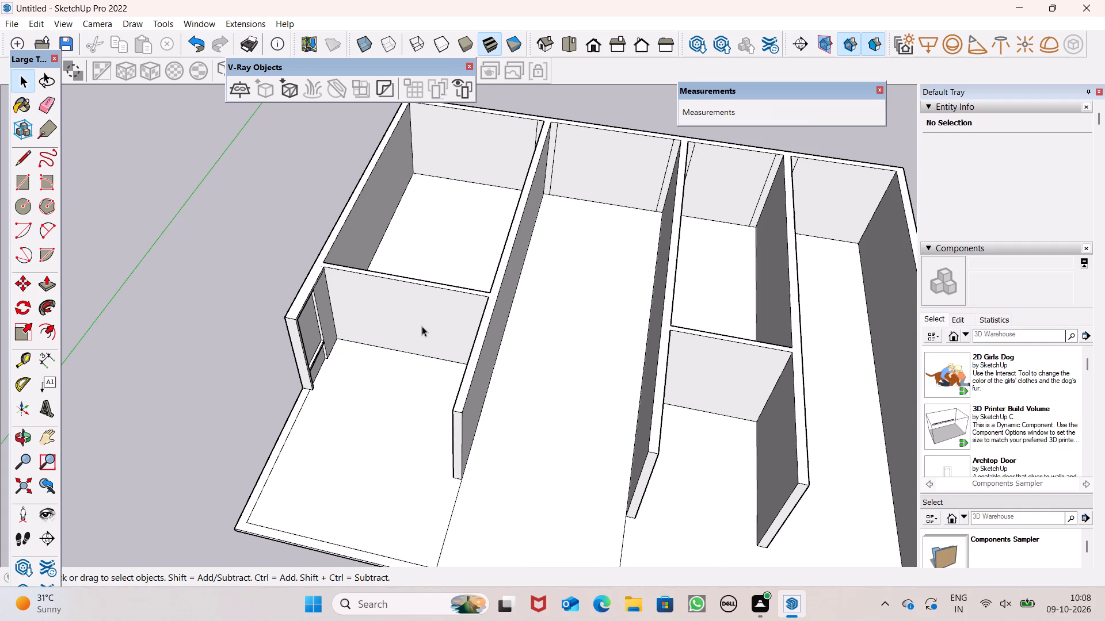
scroll(422, 326, "down", 4)
middle_click_drag(474, 395, 510, 361)
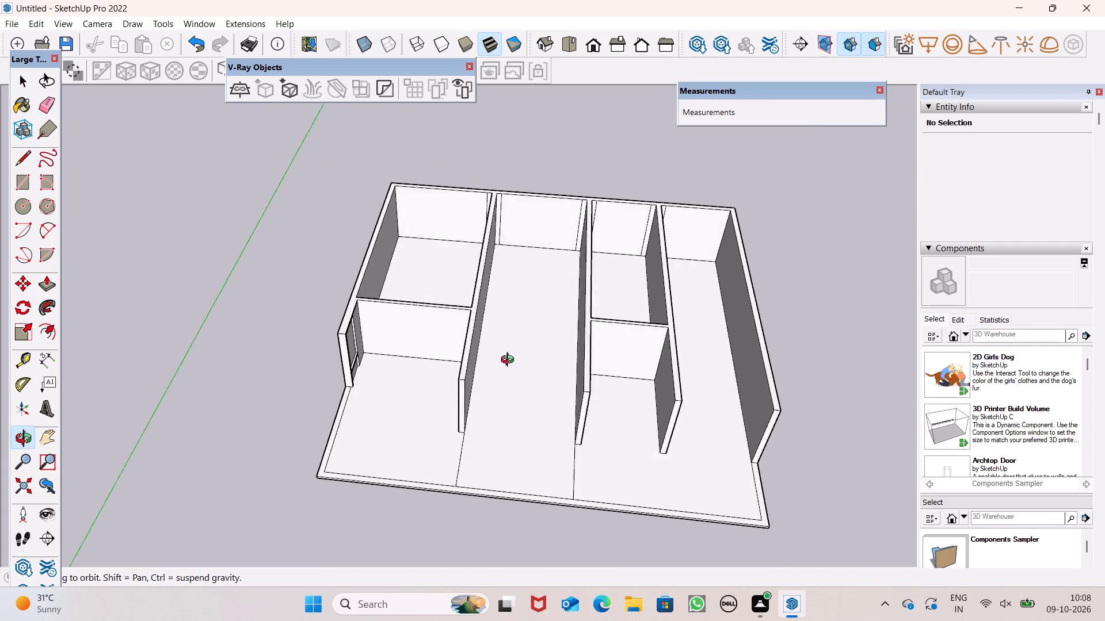
middle_click_drag(510, 361, 494, 333)
left_click(51, 109)
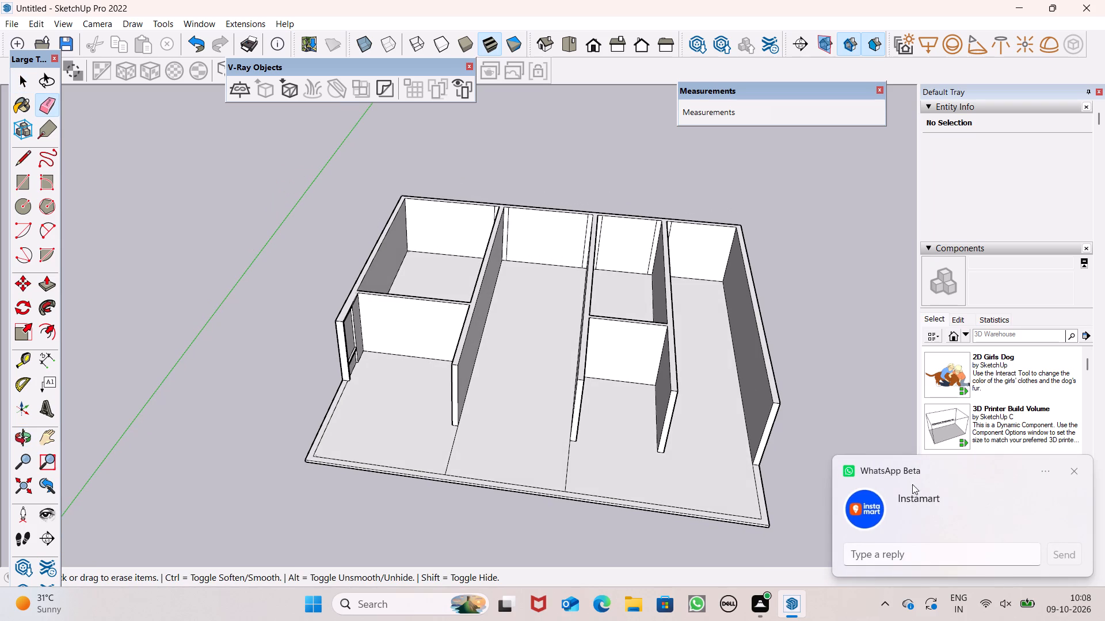
left_click(1076, 474)
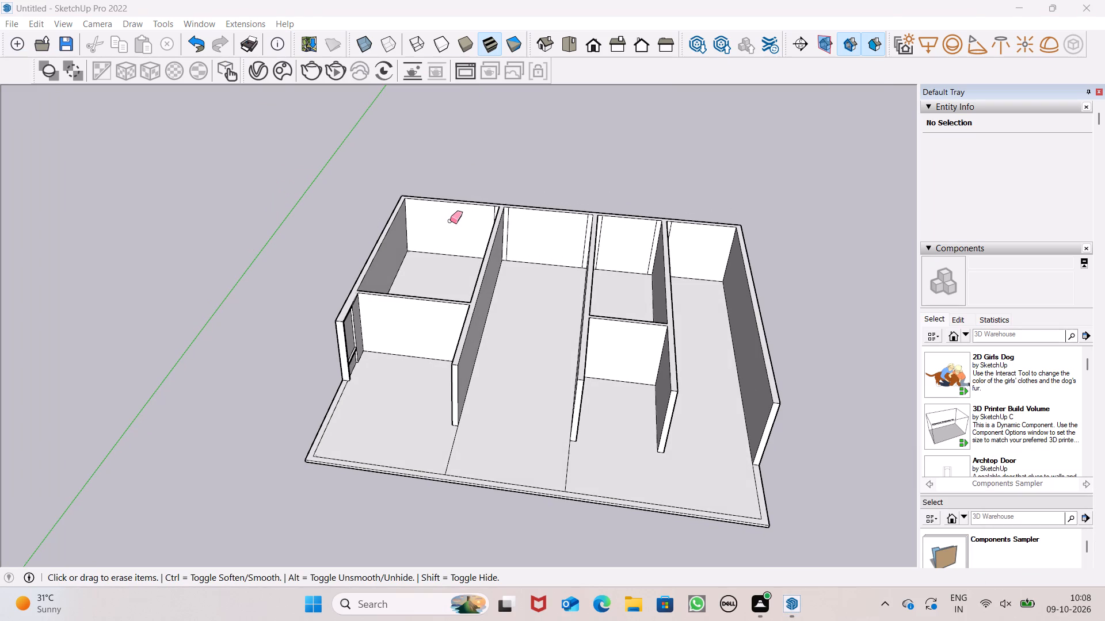
scroll(523, 231, "up", 8)
scroll(461, 209, "up", 4)
middle_click_drag(517, 306, 569, 235)
scroll(581, 254, "up", 1)
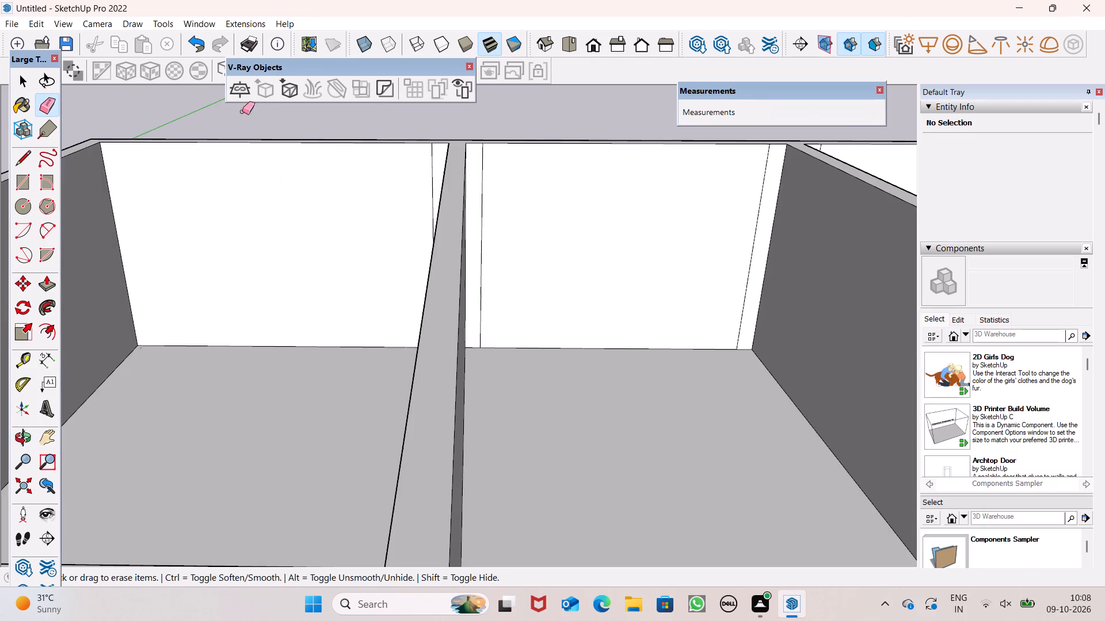
scroll(357, 130, "up", 5)
left_click_drag(479, 197, 472, 200)
left_click_drag(485, 195, 476, 198)
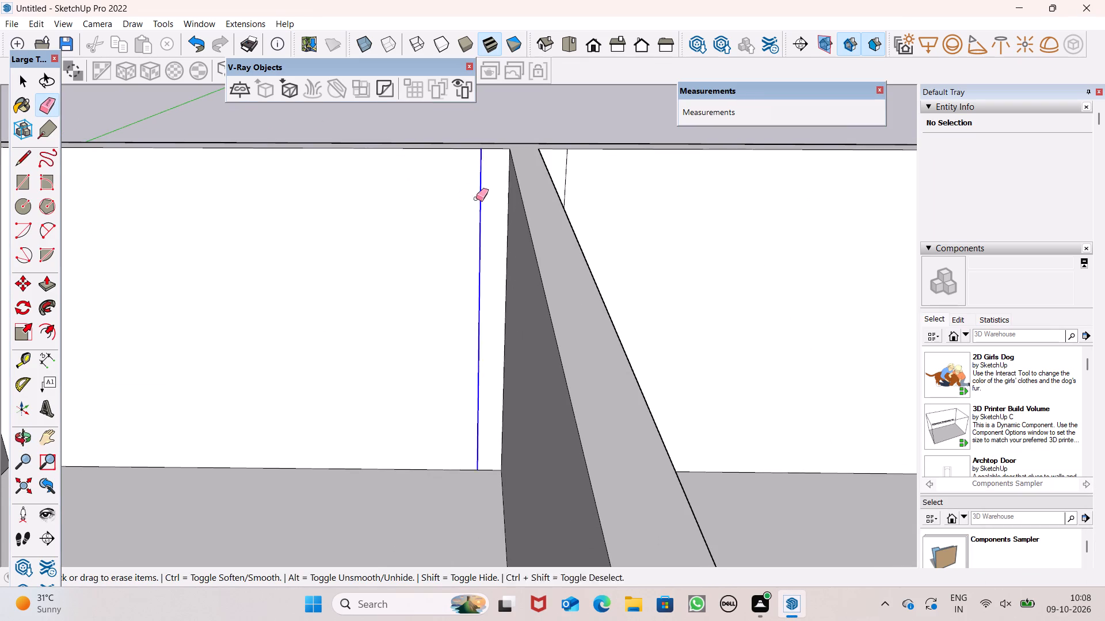
left_click_drag(476, 198, 461, 198)
scroll(401, 237, "down", 4)
scroll(367, 268, "up", 1)
middle_click_drag(515, 277, 344, 270)
left_click_drag(536, 255, 528, 258)
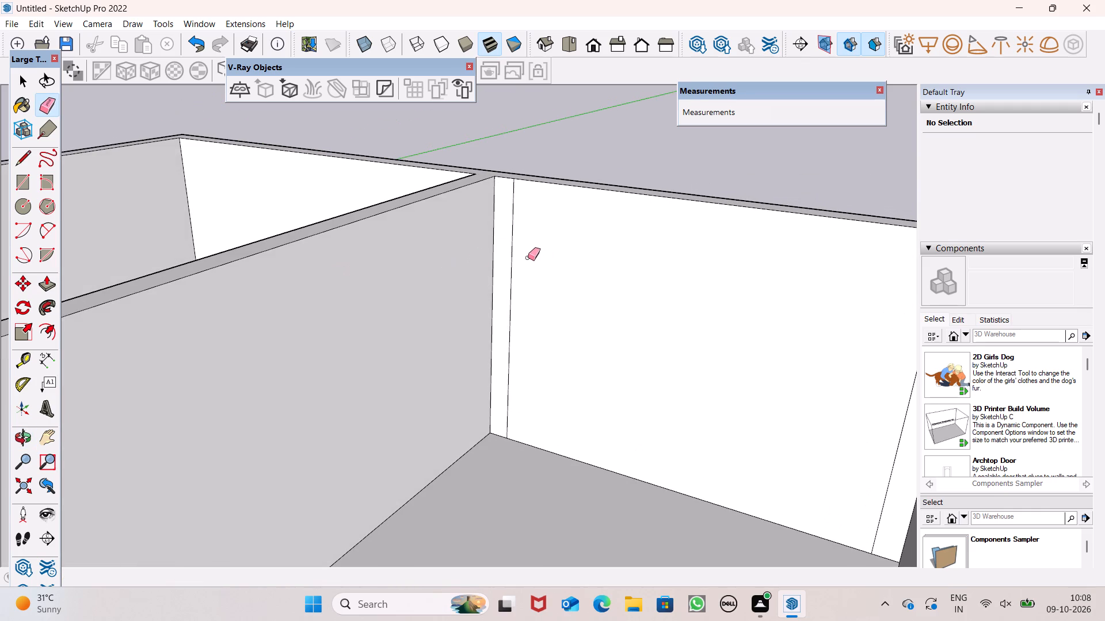
left_click_drag(528, 258, 507, 261)
Erase the vertical lines on the back wall at both sides of the second partition.
scroll(320, 179, "down", 4)
middle_click_drag(357, 281, 520, 370)
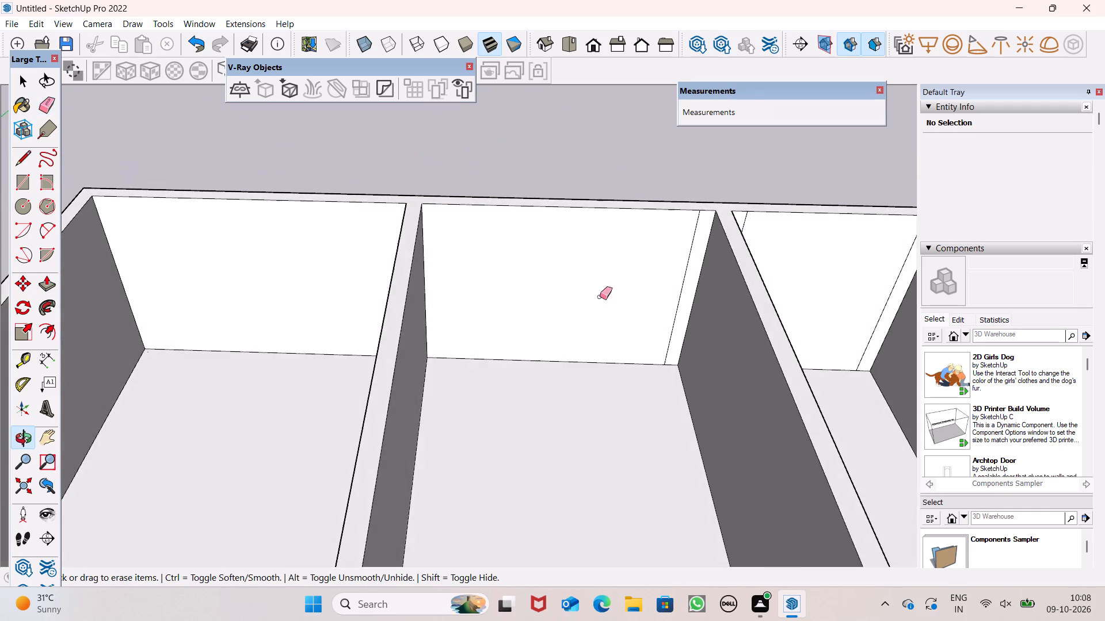
scroll(662, 285, "up", 5)
left_click_drag(694, 282, 641, 283)
scroll(503, 269, "down", 5)
middle_click_drag(555, 316, 365, 281)
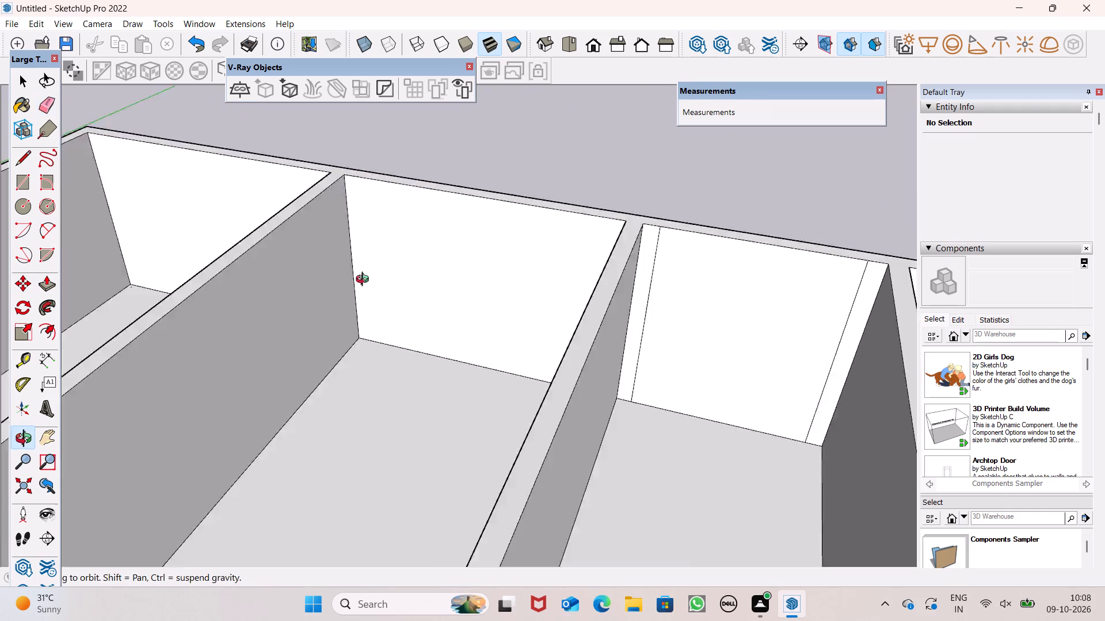
middle_click_drag(365, 281, 272, 279)
left_click_drag(616, 324, 600, 327)
Erase the vertical lines on the back wall at both sides of the third partition.
scroll(444, 324, "down", 5)
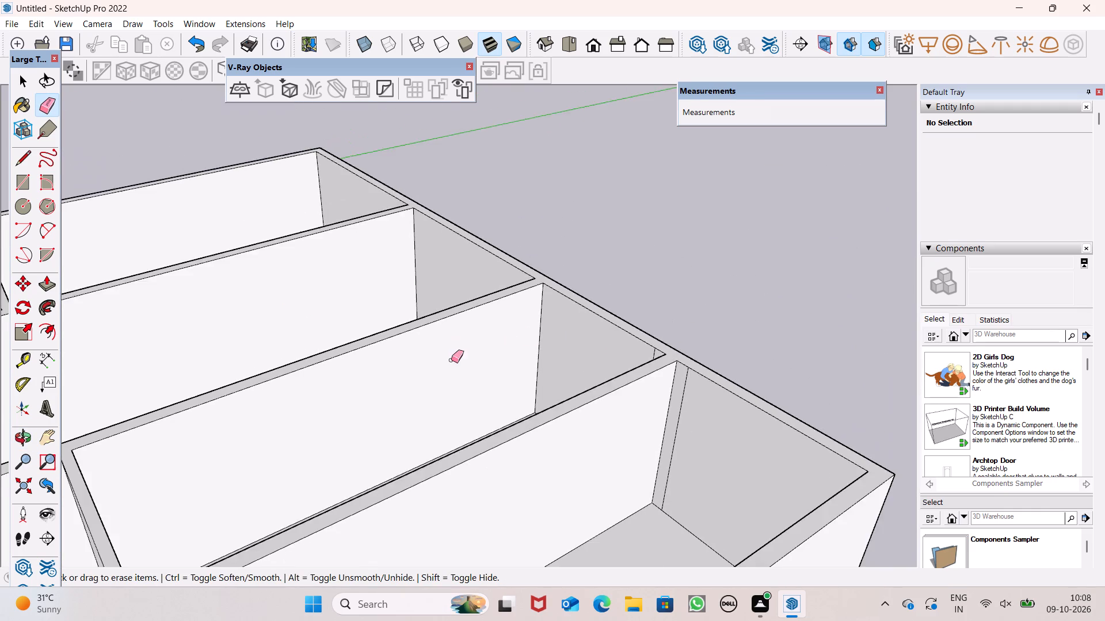
middle_click_drag(466, 382, 745, 409)
scroll(703, 293, "up", 5)
left_click(666, 290)
scroll(508, 337, "down", 4)
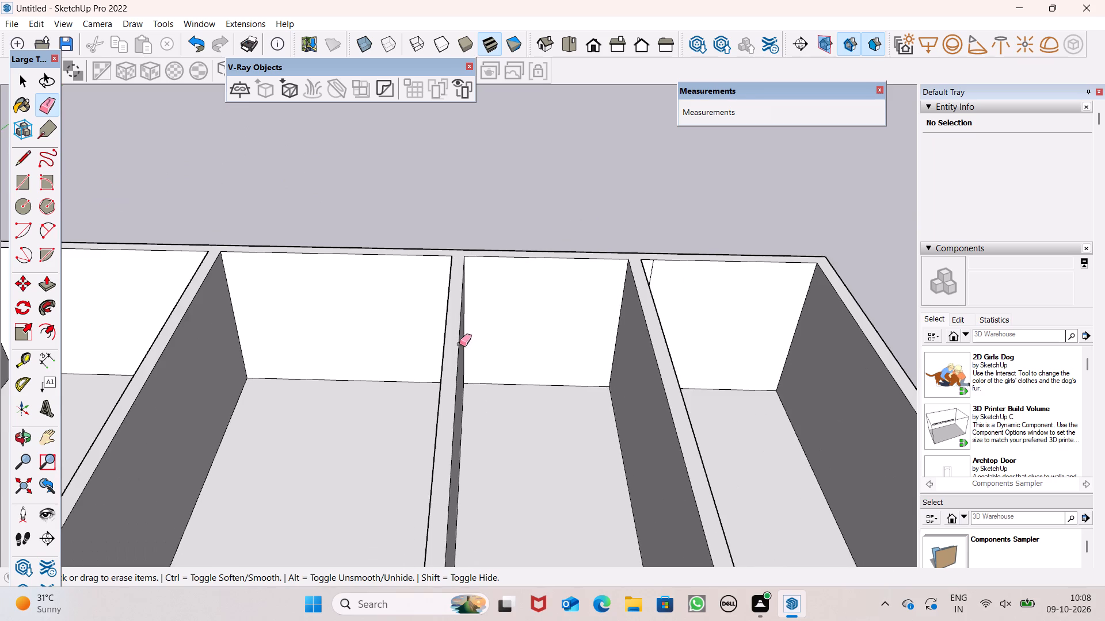
middle_click_drag(547, 364, 277, 332)
left_click(581, 367)
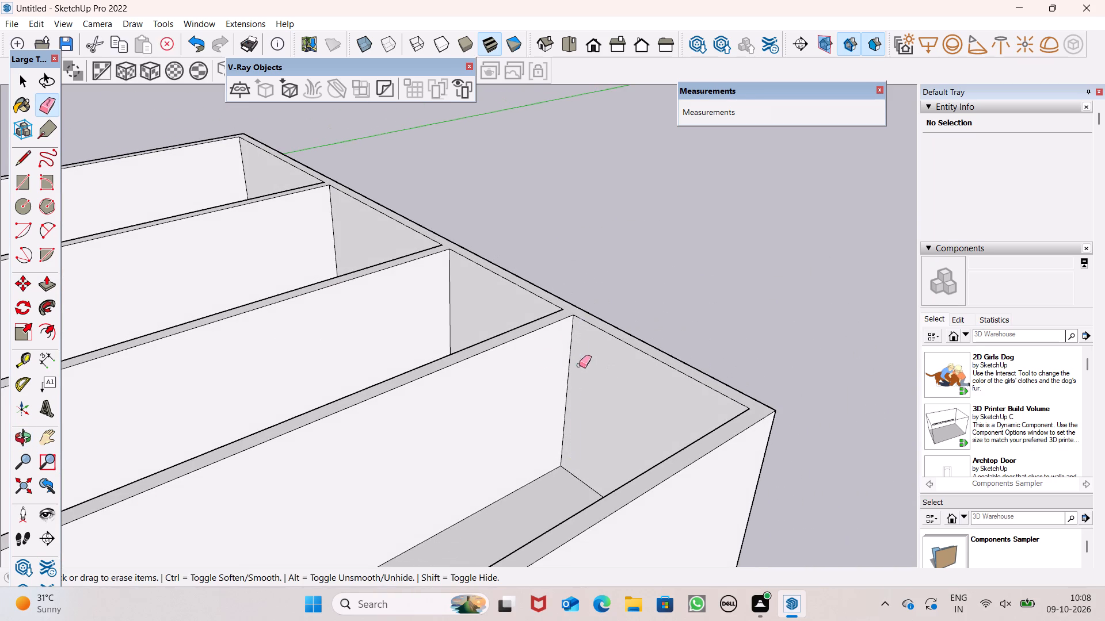
scroll(463, 288, "down", 6)
middle_click_drag(439, 342, 637, 368)
scroll(479, 292, "down", 4)
middle_click_drag(420, 379, 492, 368)
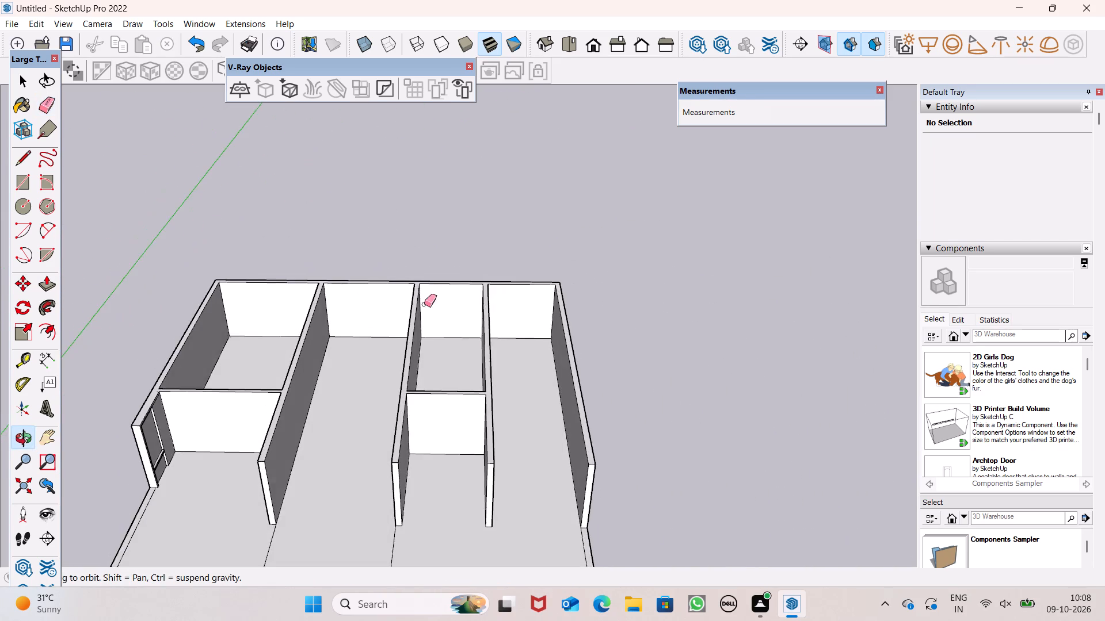
scroll(424, 319, "down", 2)
key("space")
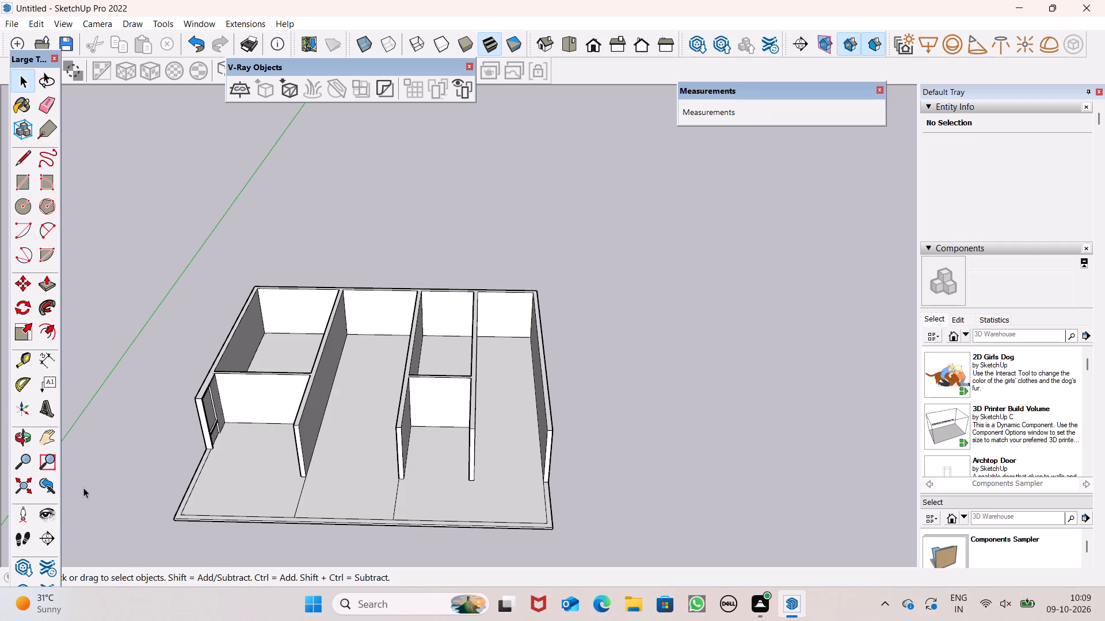
Trace a 9" stretch of the cross wall's top edge to close a face over the back room beside the outer side wall.
scroll(51, 488, "up", 4)
left_click(24, 159)
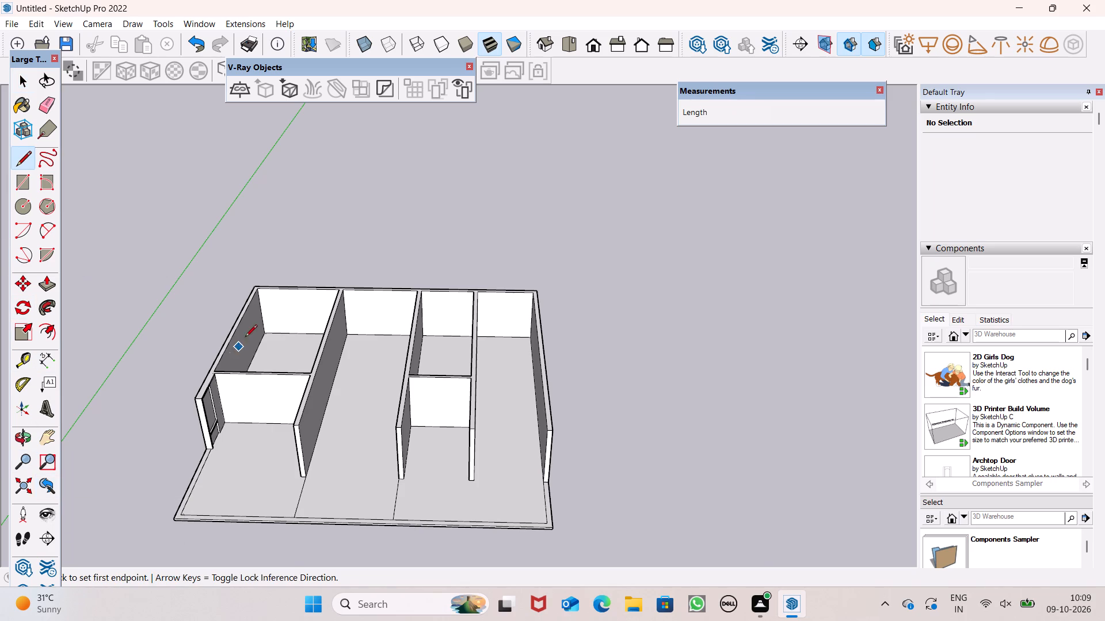
scroll(250, 327, "up", 9)
scroll(227, 283, "up", 1)
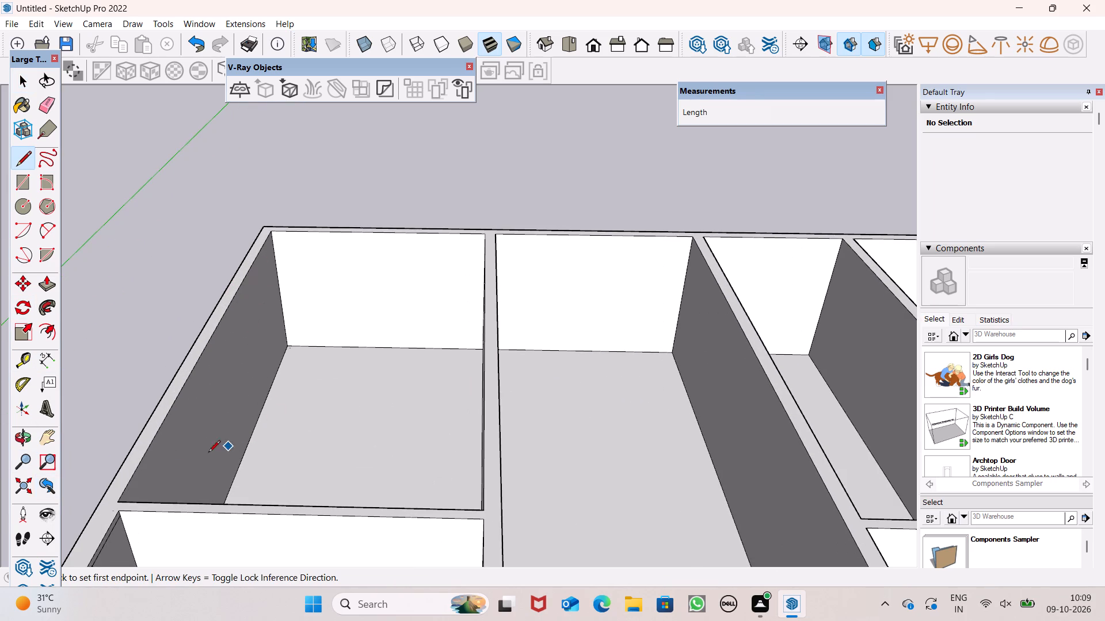
left_click(127, 503)
left_click(144, 502)
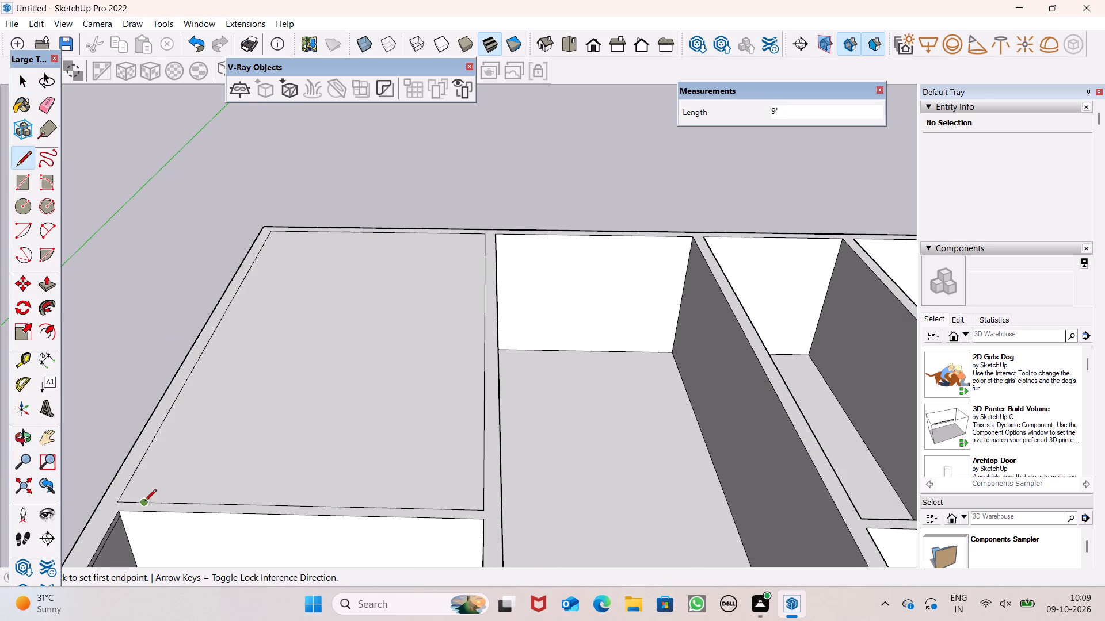
scroll(163, 460, "down", 1)
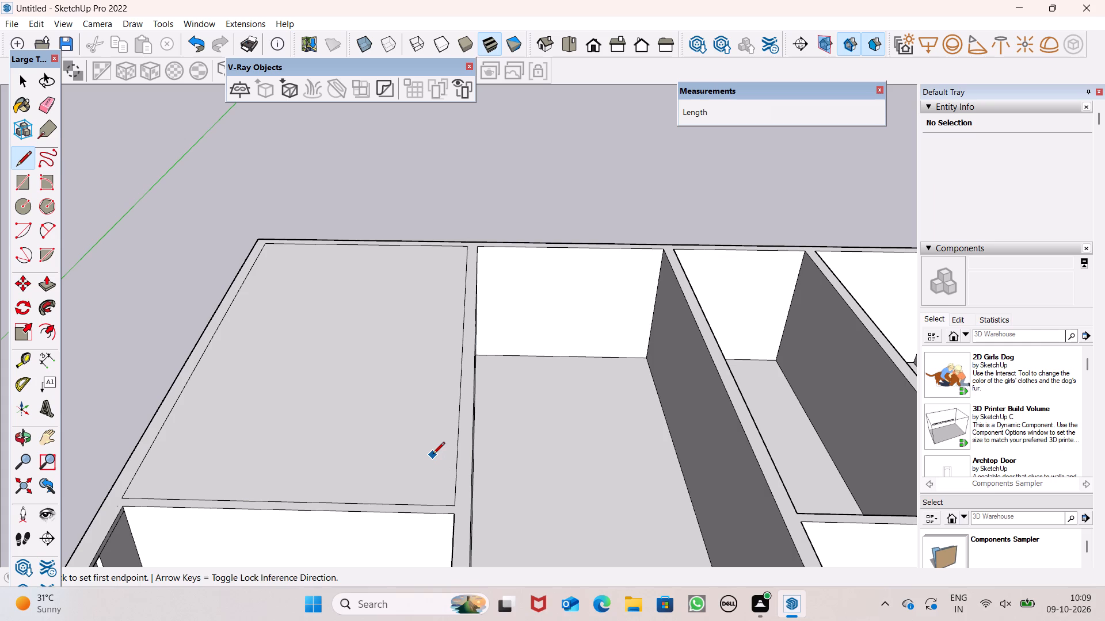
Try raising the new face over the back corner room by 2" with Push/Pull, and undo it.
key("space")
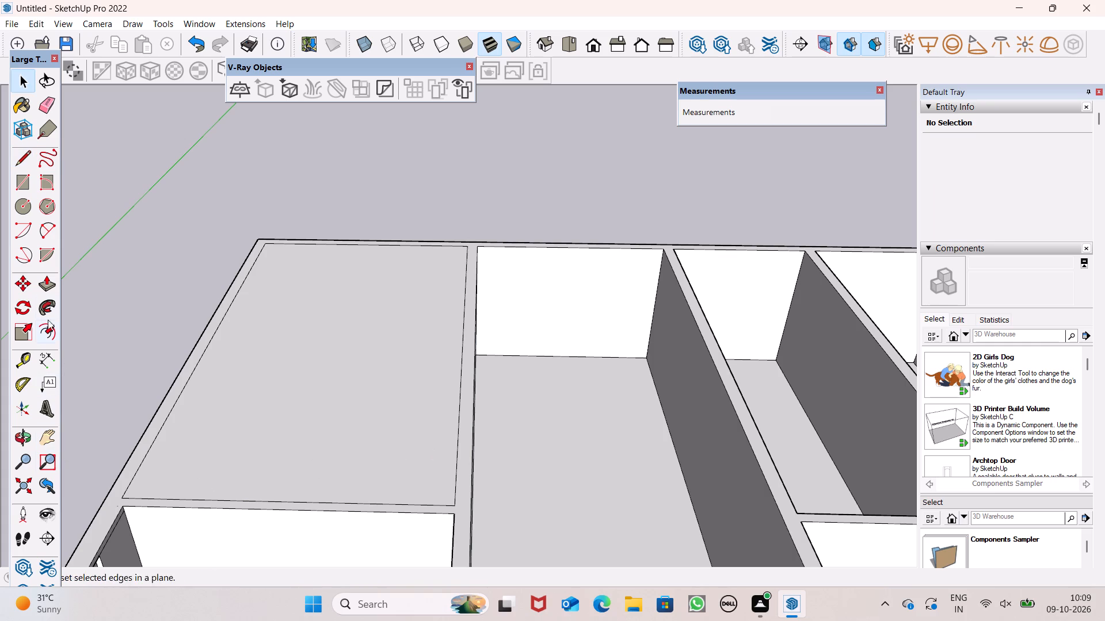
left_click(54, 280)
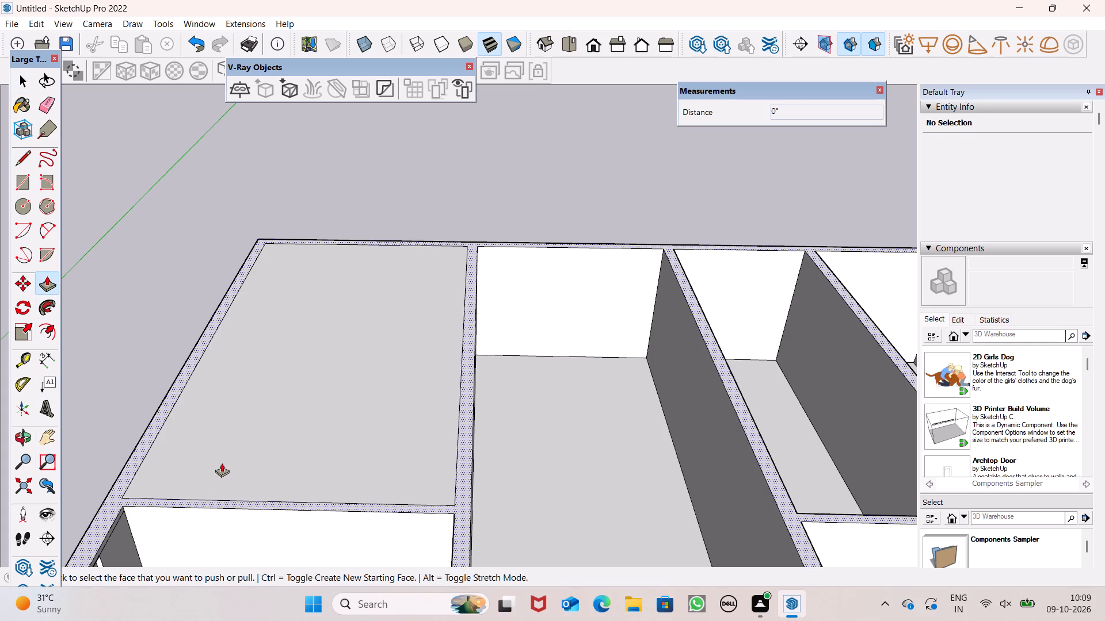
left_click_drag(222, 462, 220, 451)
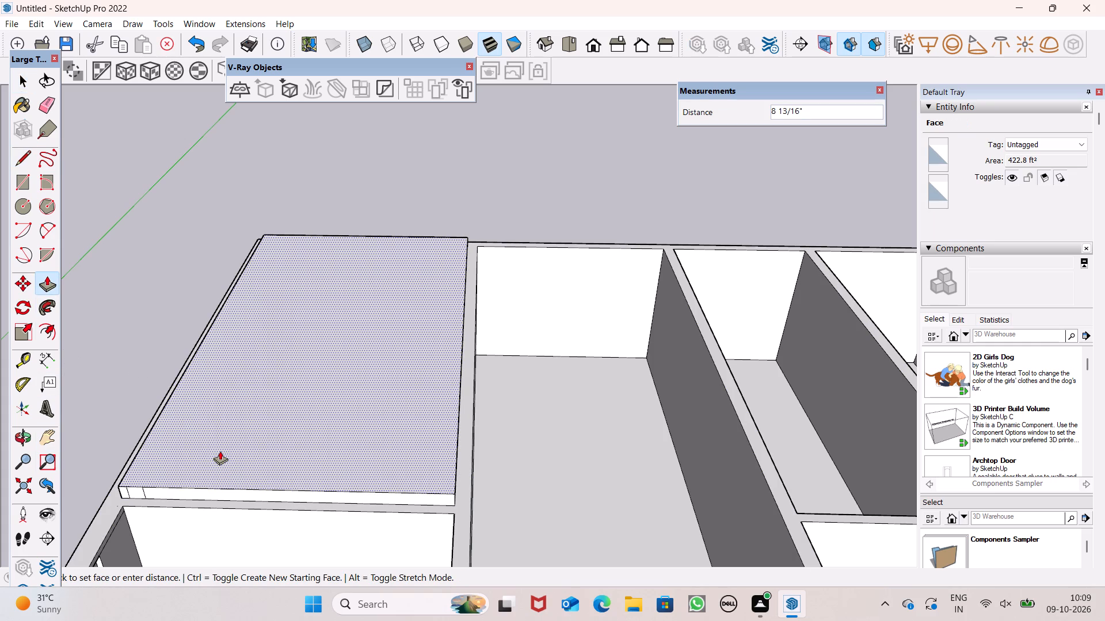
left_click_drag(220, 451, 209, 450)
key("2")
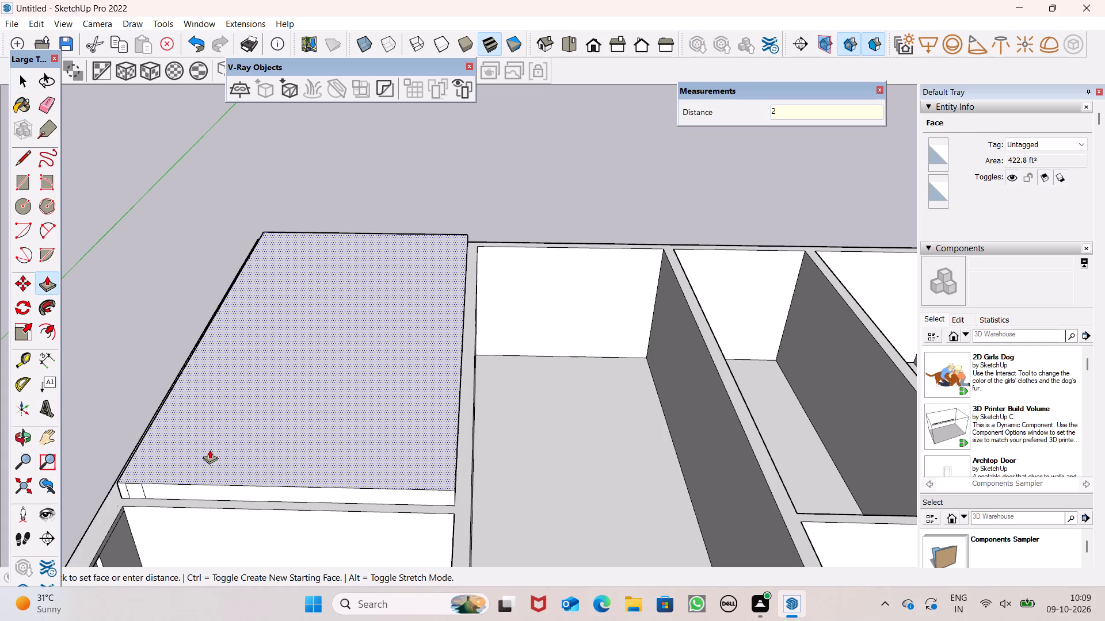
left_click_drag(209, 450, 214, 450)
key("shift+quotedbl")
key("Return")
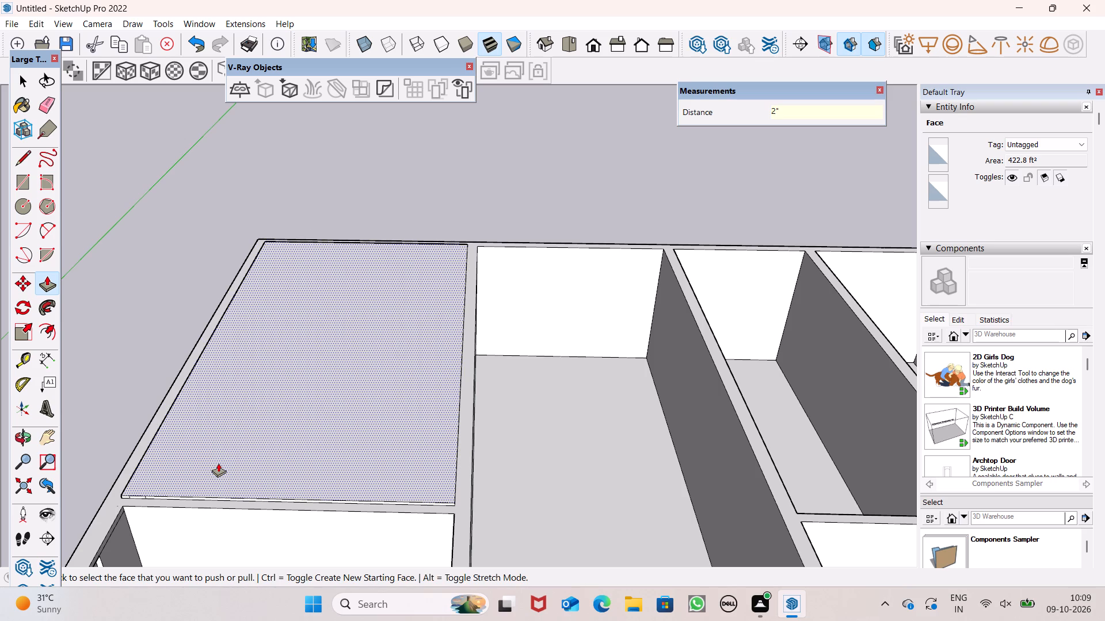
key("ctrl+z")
Push/Pull the face over the back corner room up 3" as a roof slab.
left_click_drag(220, 467, 218, 461)
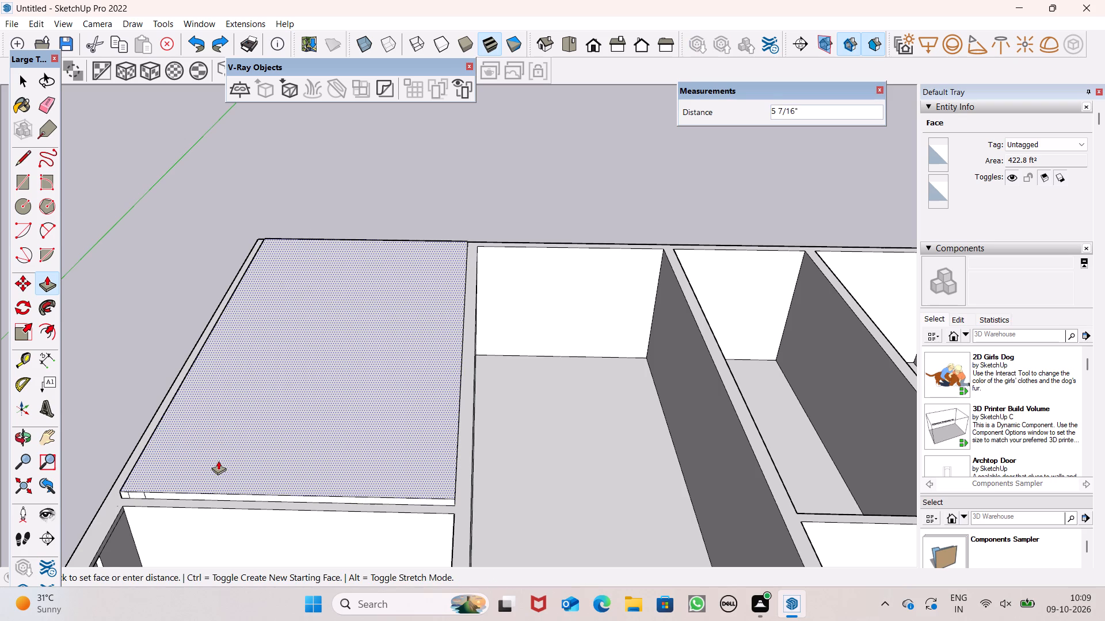
left_click_drag(218, 461, 227, 455)
key("3")
key("shift+quotedbl")
key("Return")
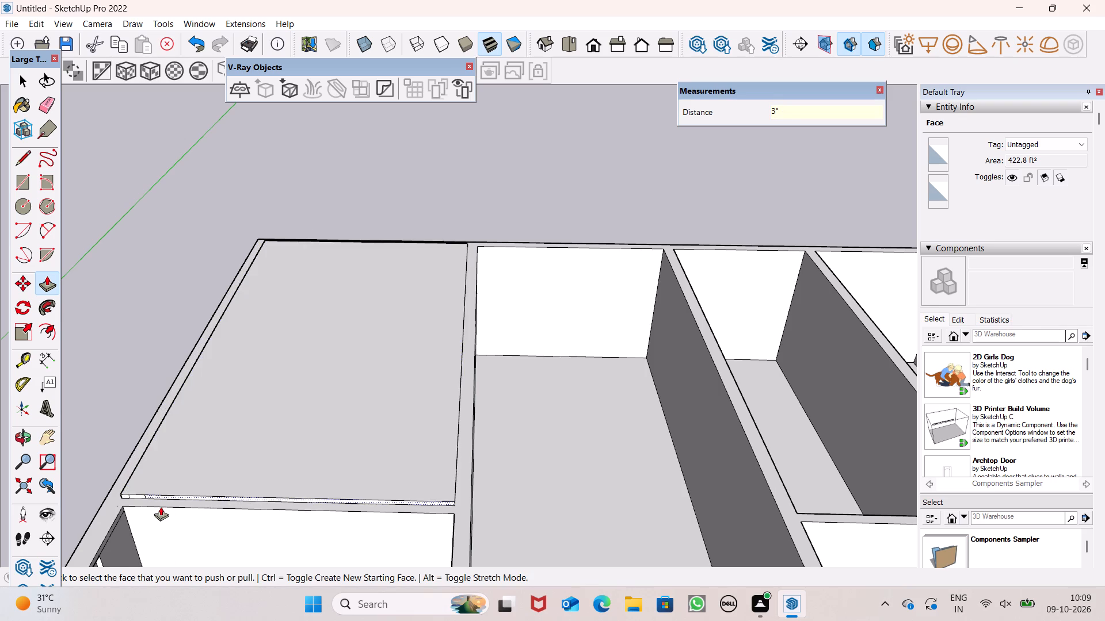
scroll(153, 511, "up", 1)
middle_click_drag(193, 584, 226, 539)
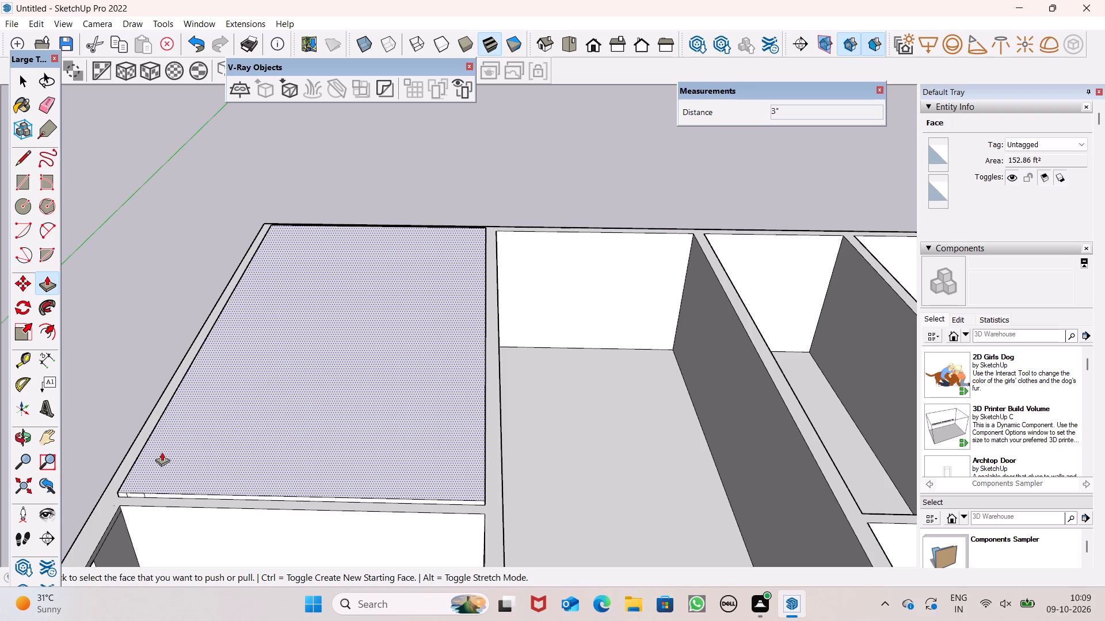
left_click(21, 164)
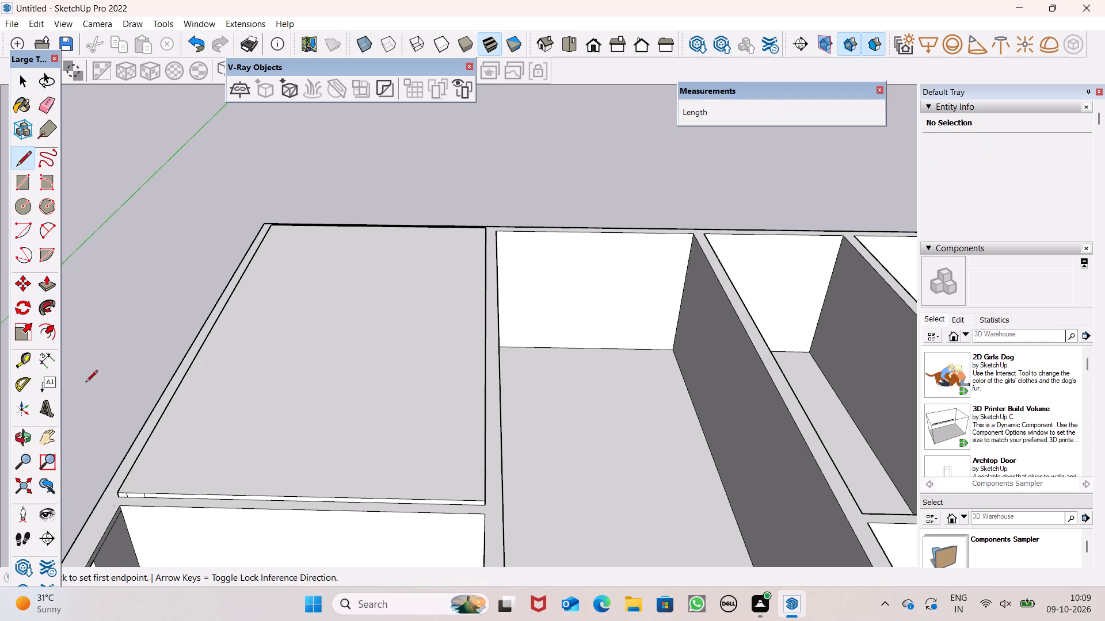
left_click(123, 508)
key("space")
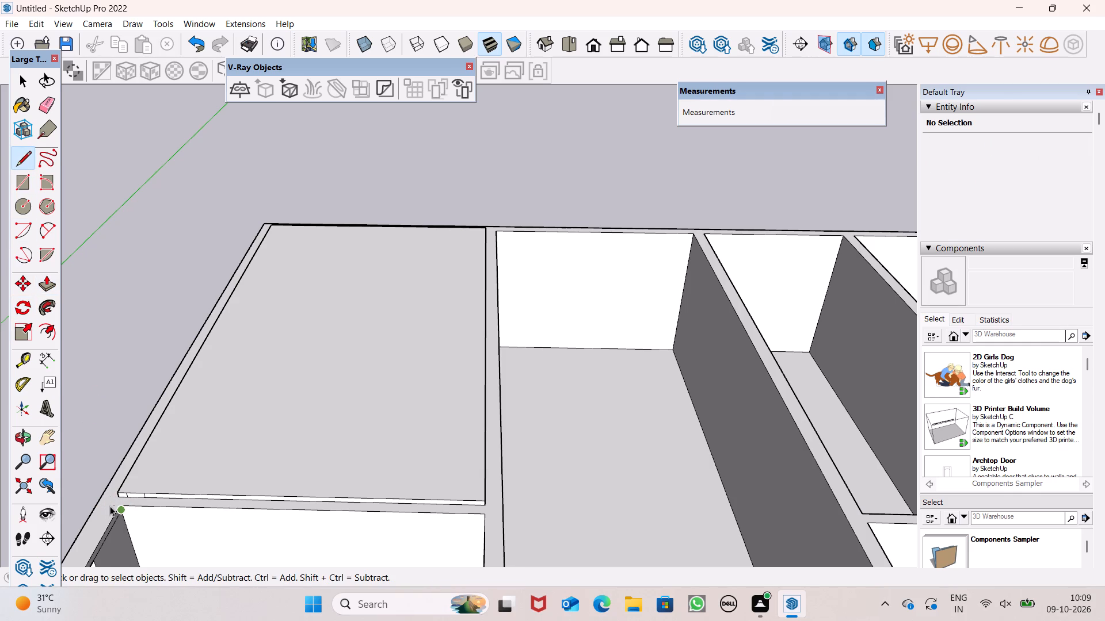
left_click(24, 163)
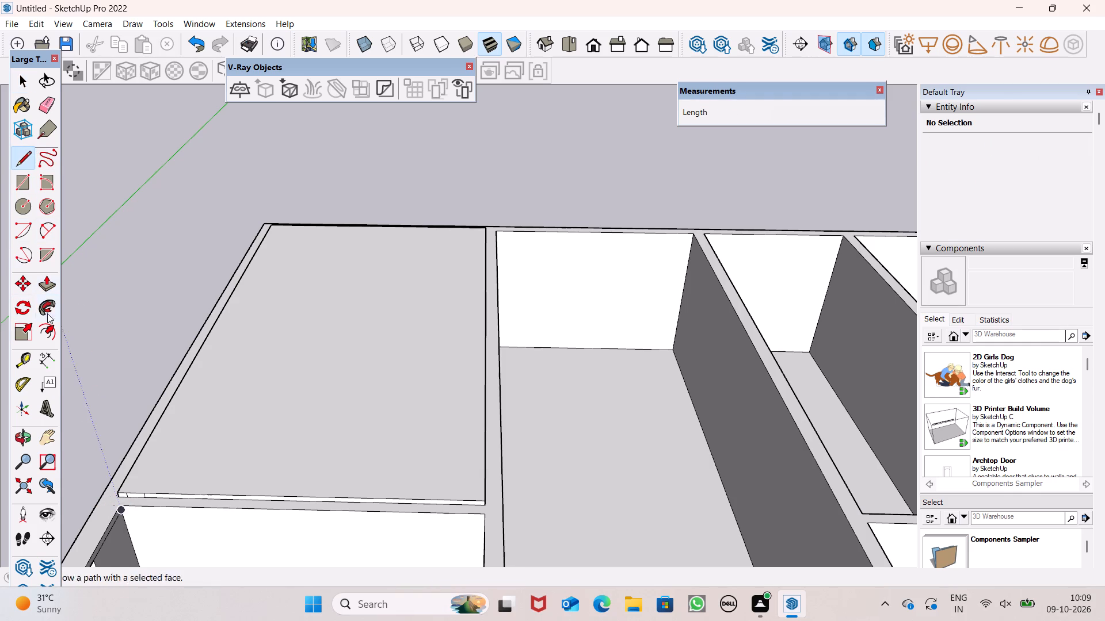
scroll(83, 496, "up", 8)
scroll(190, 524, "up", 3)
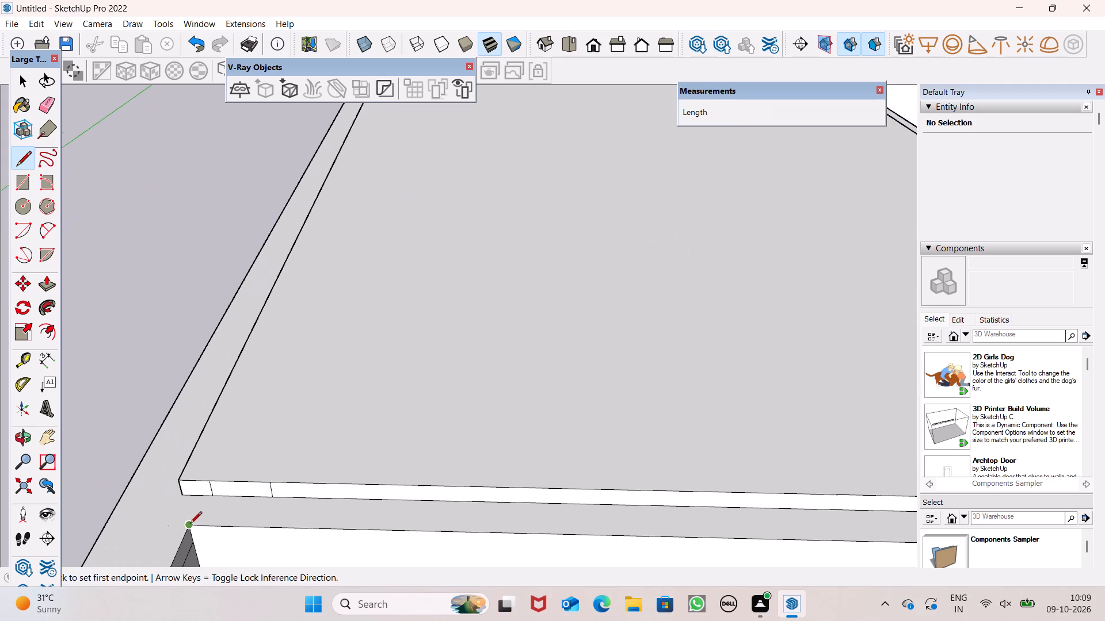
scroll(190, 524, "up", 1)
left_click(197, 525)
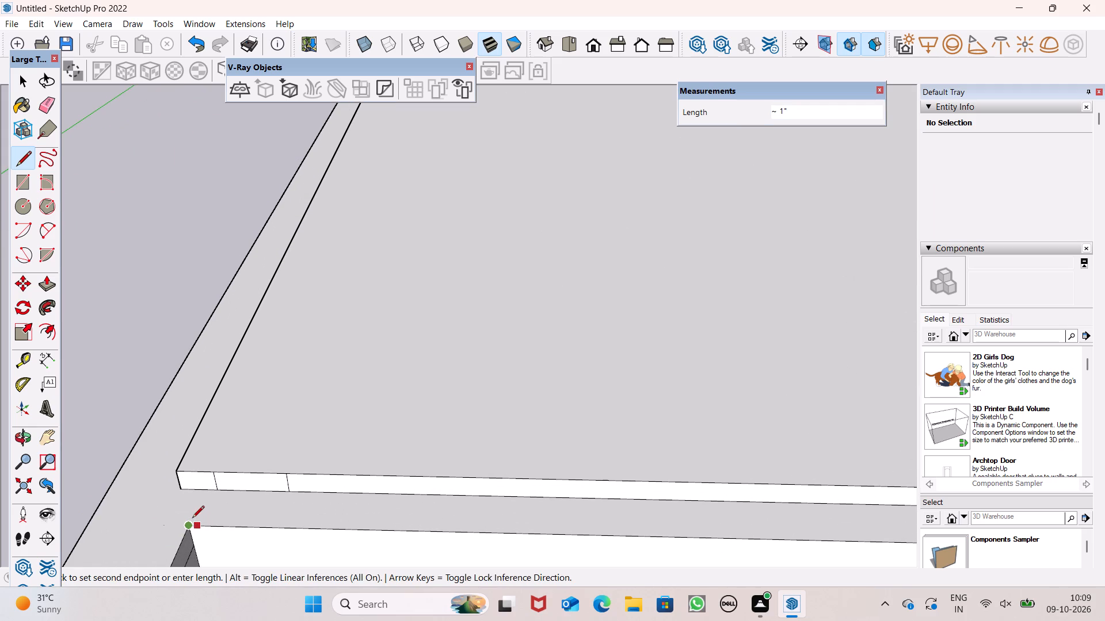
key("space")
Draw a line about 1' long across the outer side wall's top, from the cross wall's front corner to the outer edge.
left_click(22, 156)
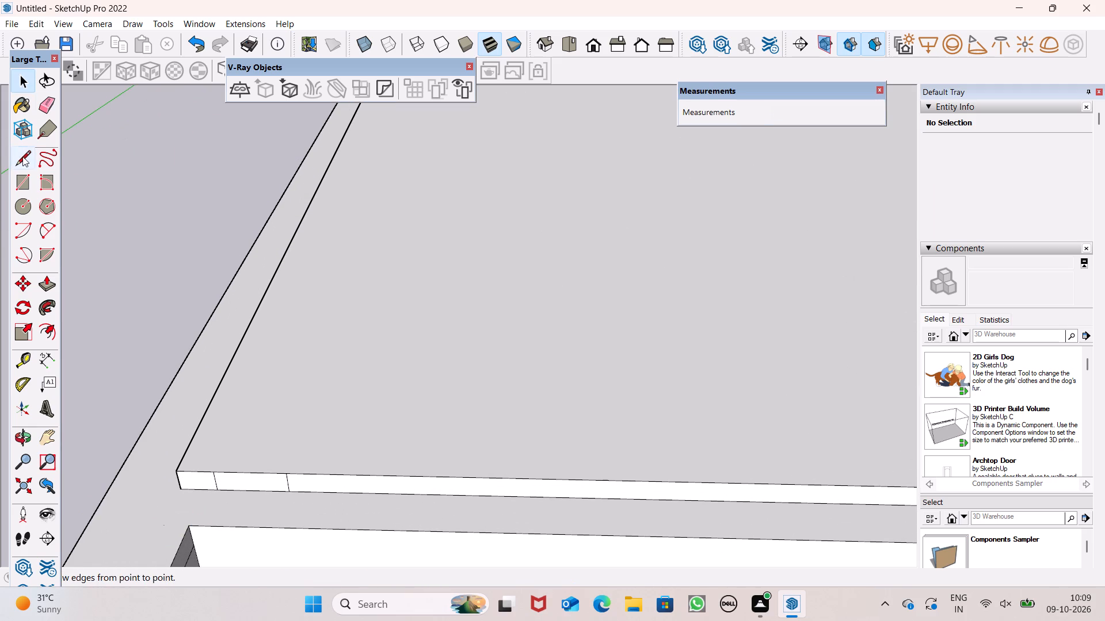
left_click(189, 524)
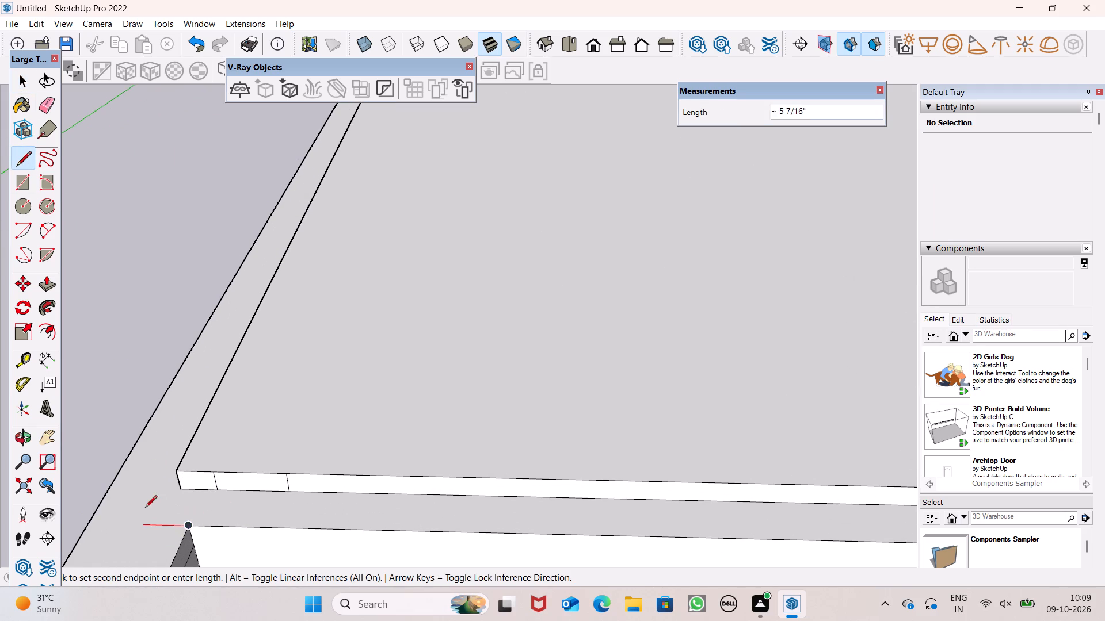
left_click(90, 521)
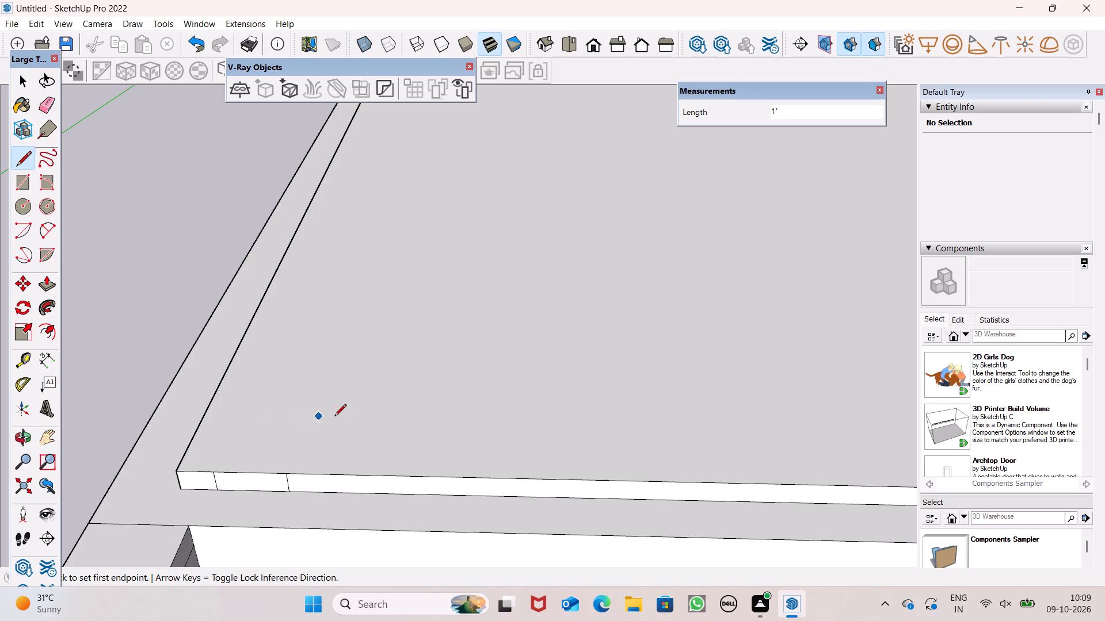
Draw a line across the first partition's top, from the cross wall's other front corner to the partition's far edge.
scroll(206, 393, "down", 4)
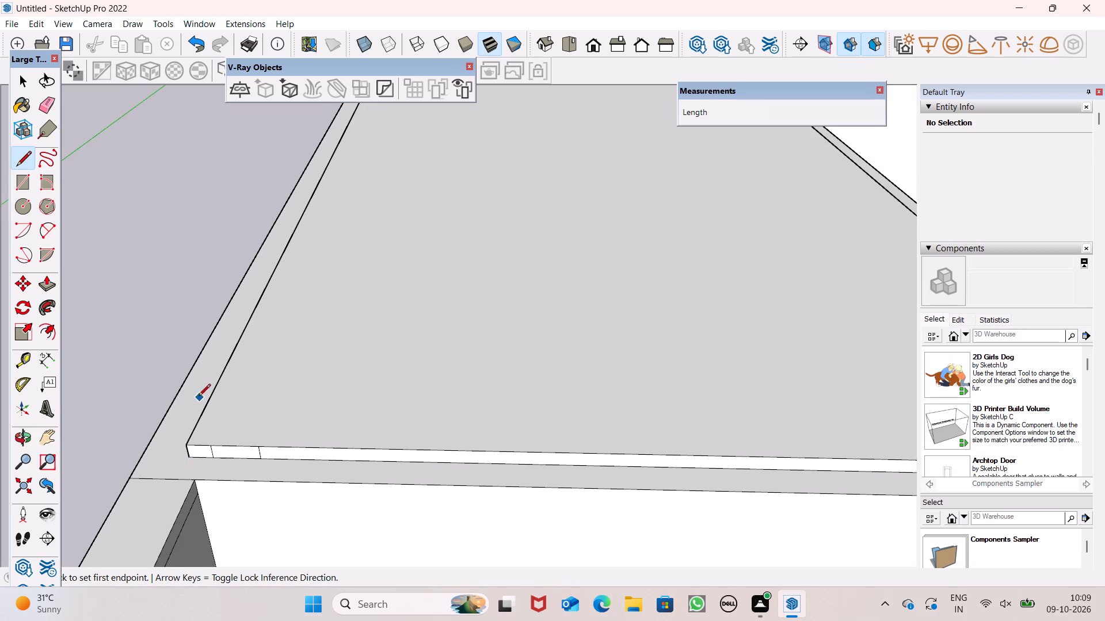
scroll(173, 398, "down", 1)
scroll(86, 414, "up", 1)
scroll(74, 414, "down", 2)
scroll(26, 408, "down", 10)
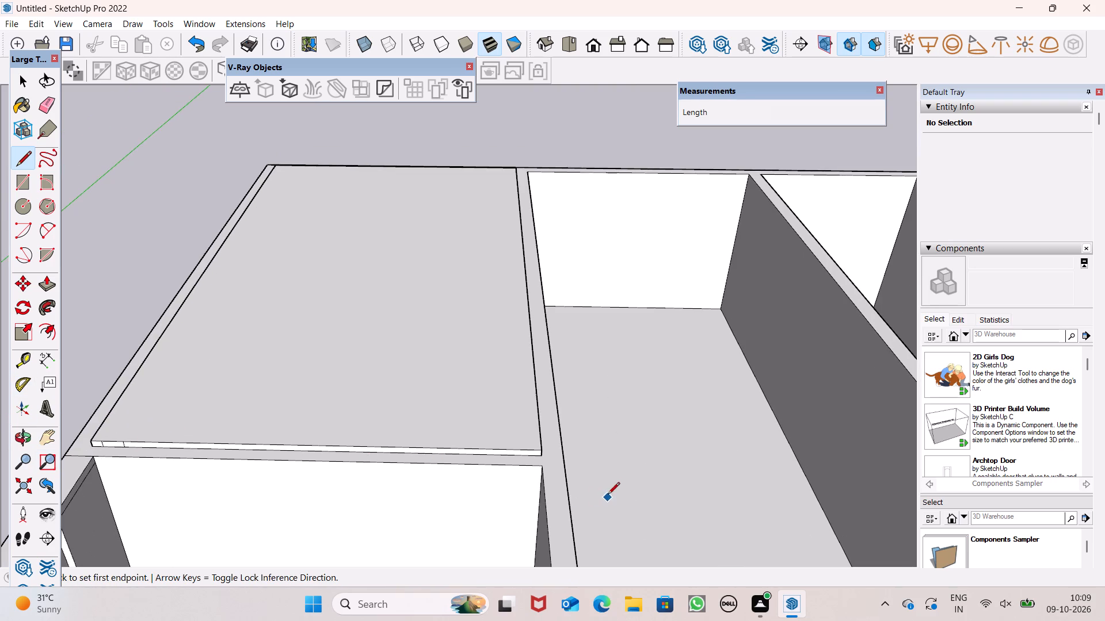
scroll(580, 480, "up", 13)
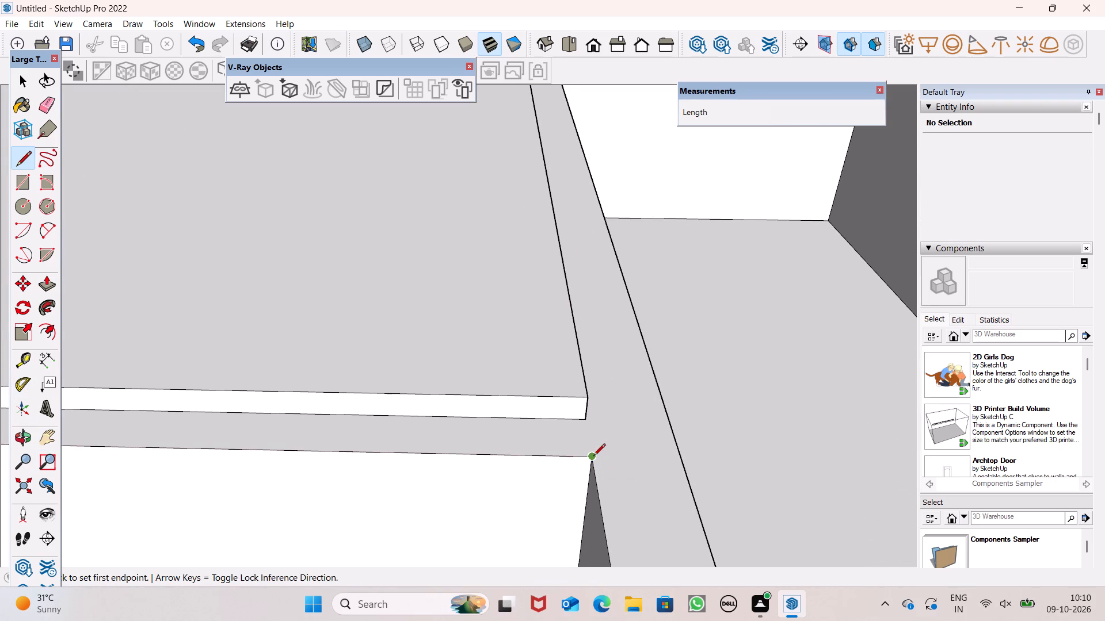
left_click(593, 457)
left_click(684, 452)
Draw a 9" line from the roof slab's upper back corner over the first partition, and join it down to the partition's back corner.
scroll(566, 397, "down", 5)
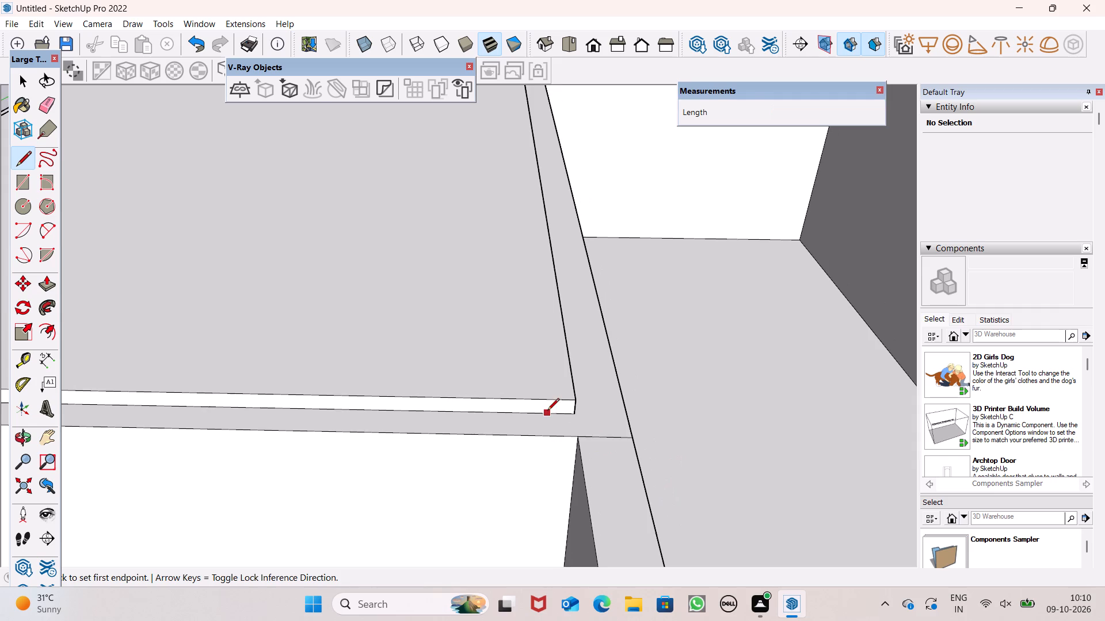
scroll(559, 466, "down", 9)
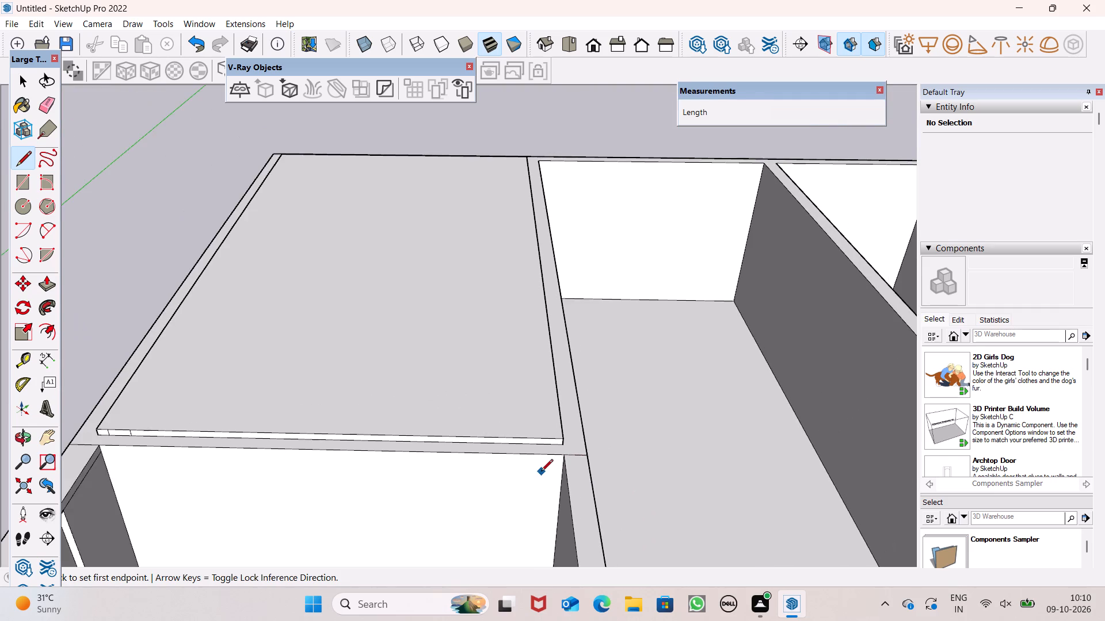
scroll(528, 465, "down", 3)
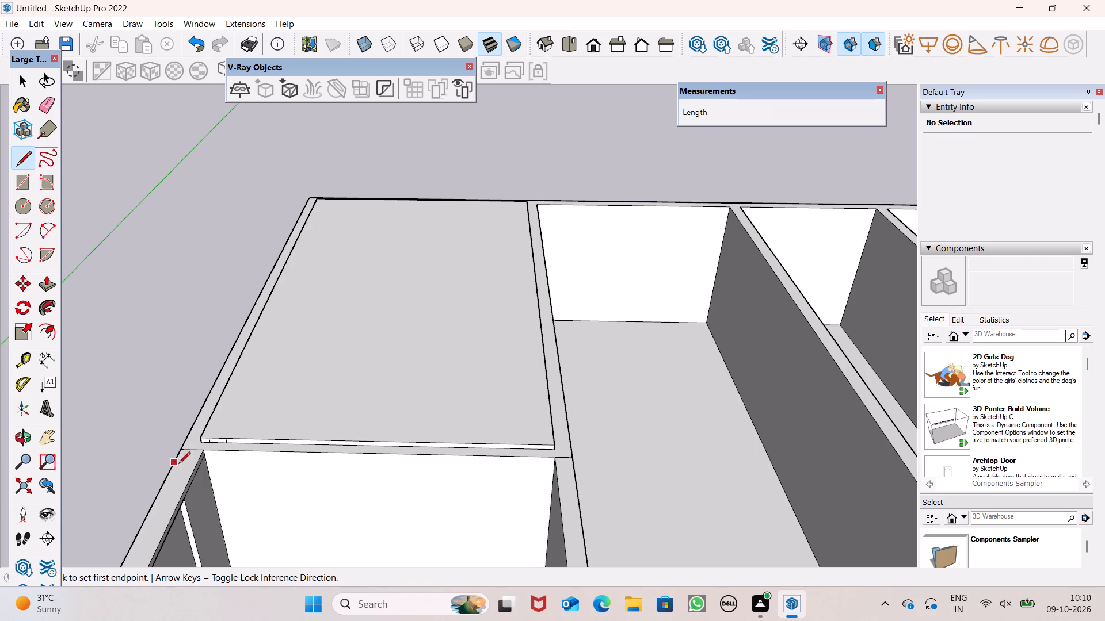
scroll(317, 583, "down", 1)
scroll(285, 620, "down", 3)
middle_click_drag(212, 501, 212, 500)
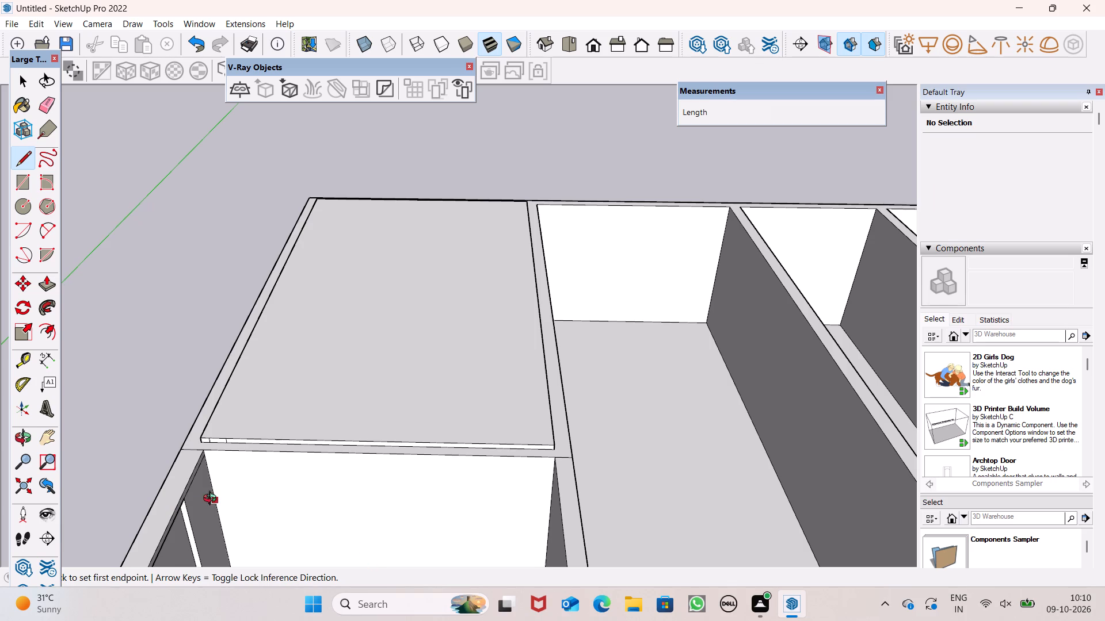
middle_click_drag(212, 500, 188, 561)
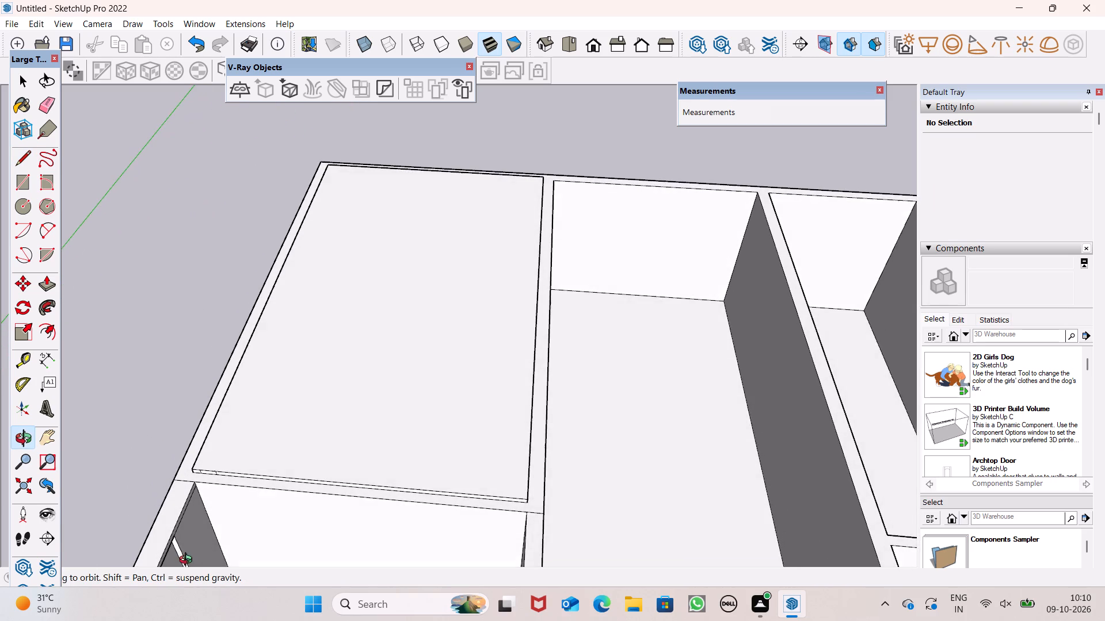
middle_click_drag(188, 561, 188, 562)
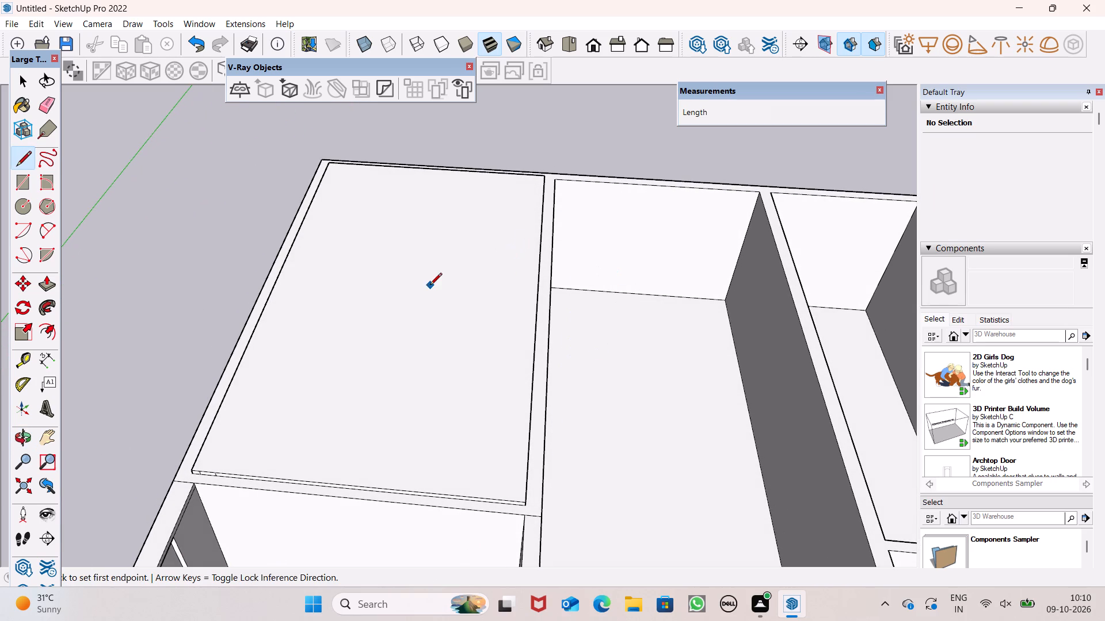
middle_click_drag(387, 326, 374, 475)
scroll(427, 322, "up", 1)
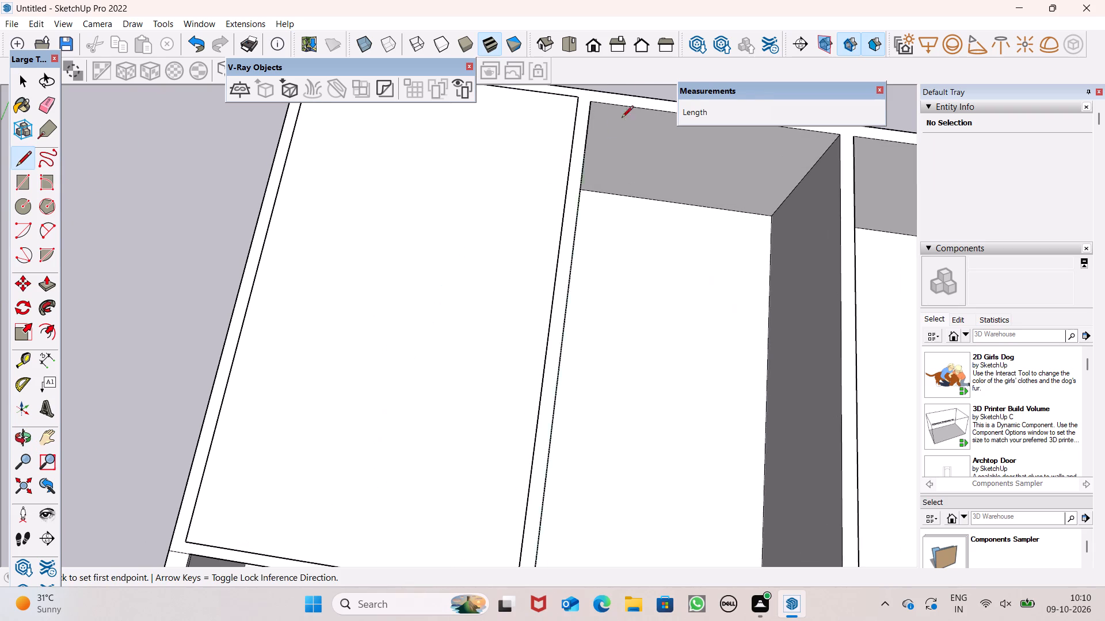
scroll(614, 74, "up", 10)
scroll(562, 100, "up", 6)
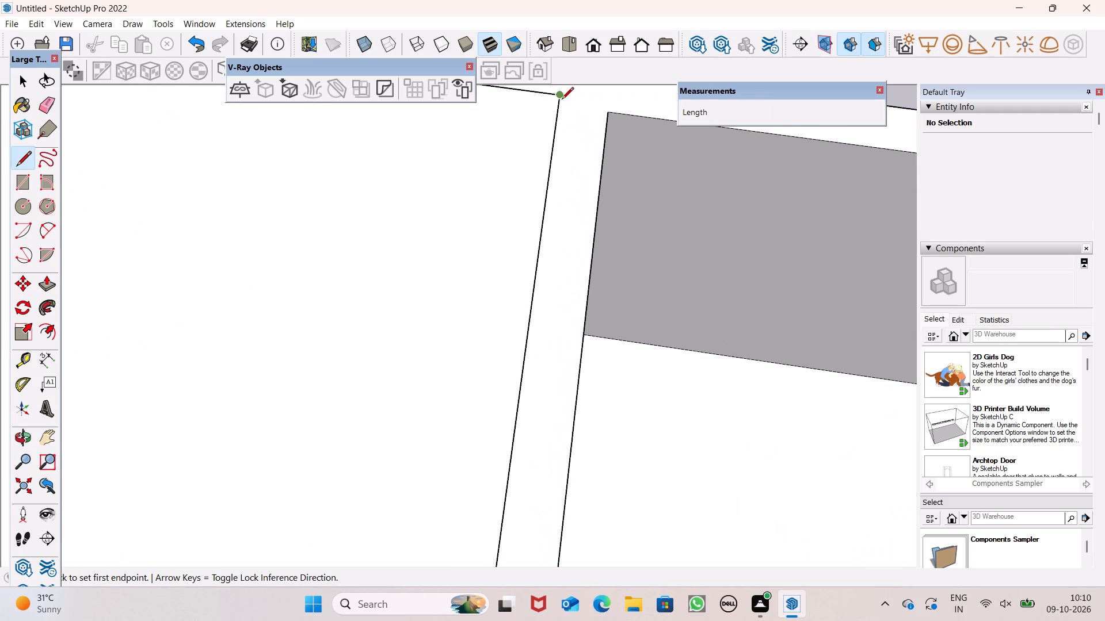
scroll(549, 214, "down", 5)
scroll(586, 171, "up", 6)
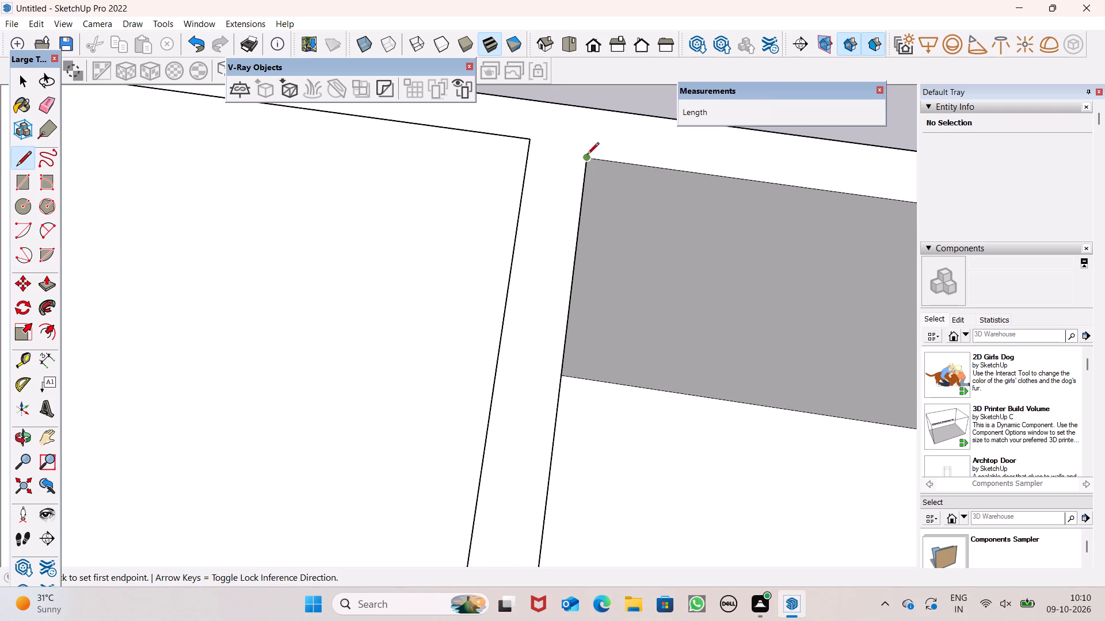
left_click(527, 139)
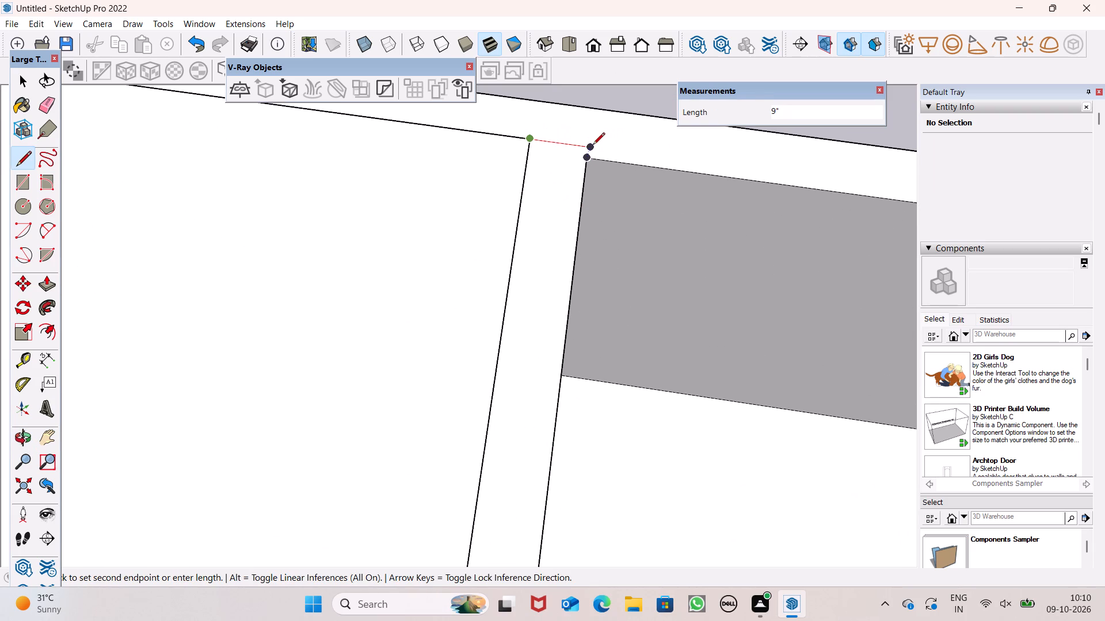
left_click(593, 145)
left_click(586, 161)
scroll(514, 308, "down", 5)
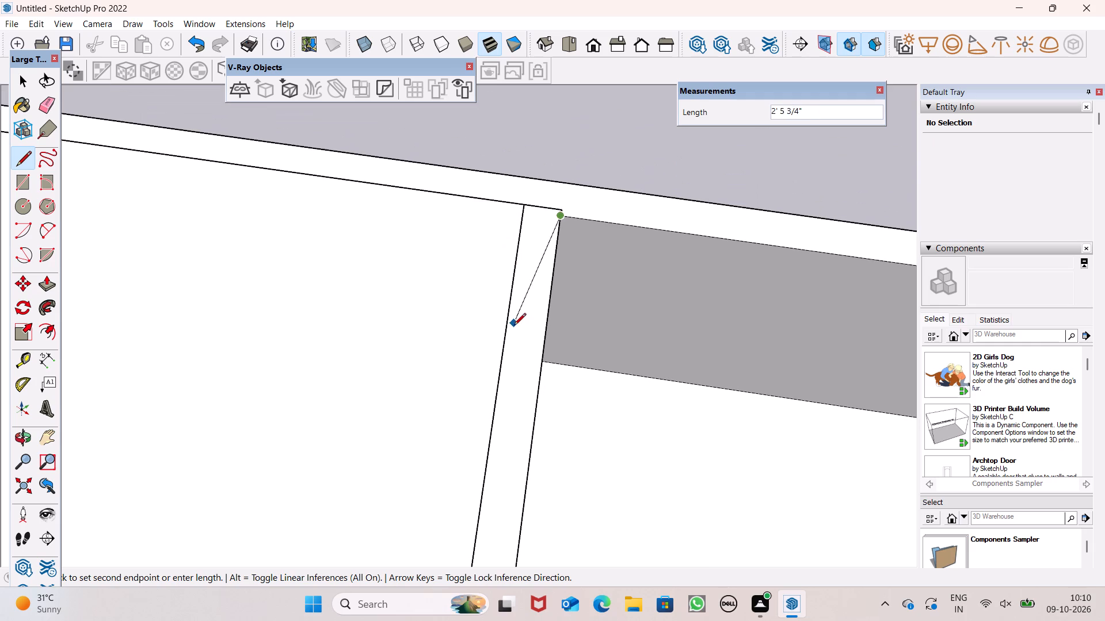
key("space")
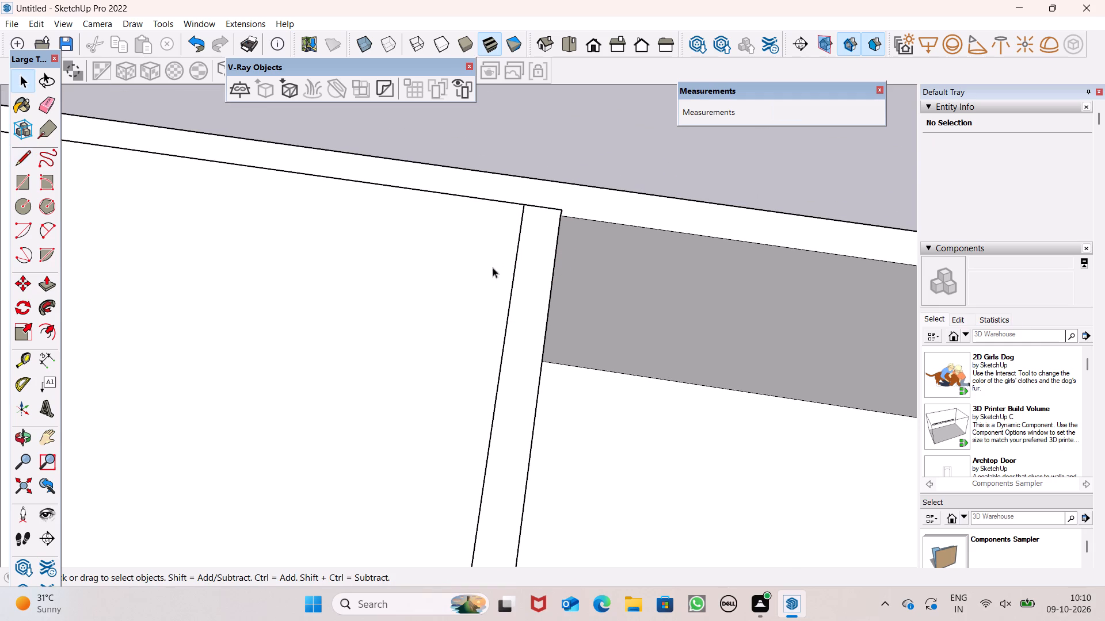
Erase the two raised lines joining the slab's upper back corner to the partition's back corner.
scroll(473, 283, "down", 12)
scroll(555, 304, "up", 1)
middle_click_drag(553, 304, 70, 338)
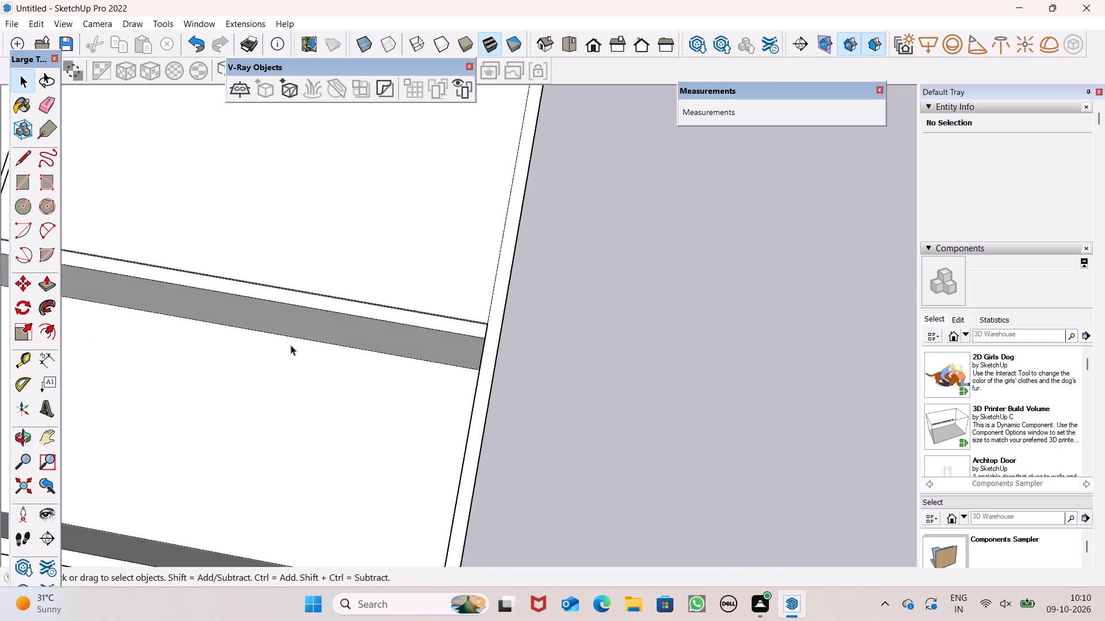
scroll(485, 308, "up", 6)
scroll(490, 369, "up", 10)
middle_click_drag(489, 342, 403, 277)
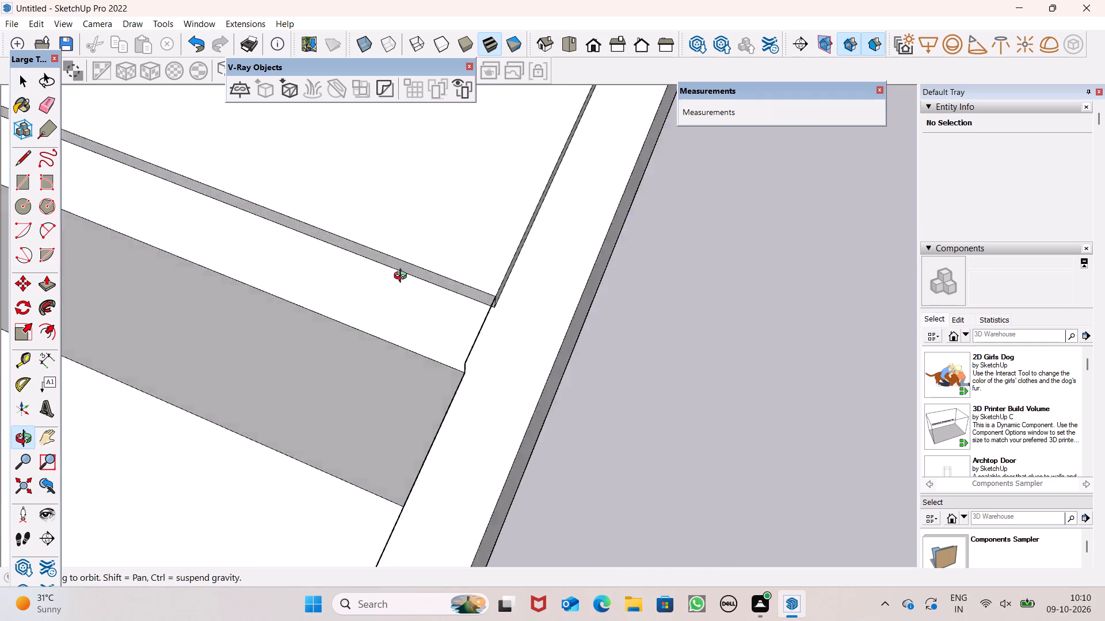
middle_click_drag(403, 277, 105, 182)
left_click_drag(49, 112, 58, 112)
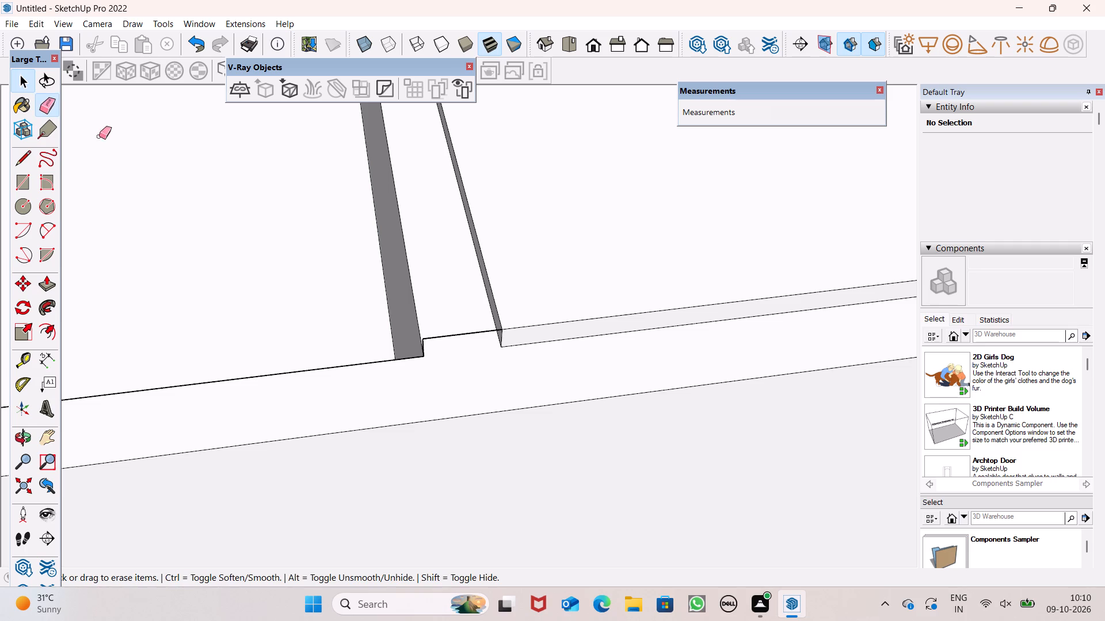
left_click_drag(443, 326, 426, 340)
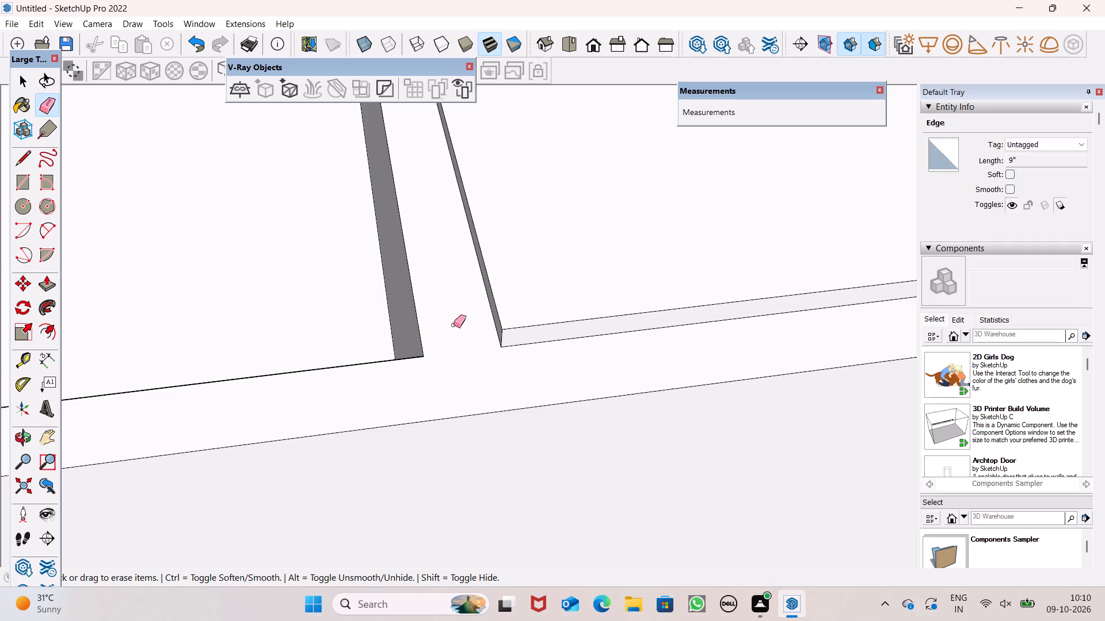
Draw a line across the first partition's top, from its back corner at the adjoining room to the roof slab's bottom corner.
left_click(13, 162)
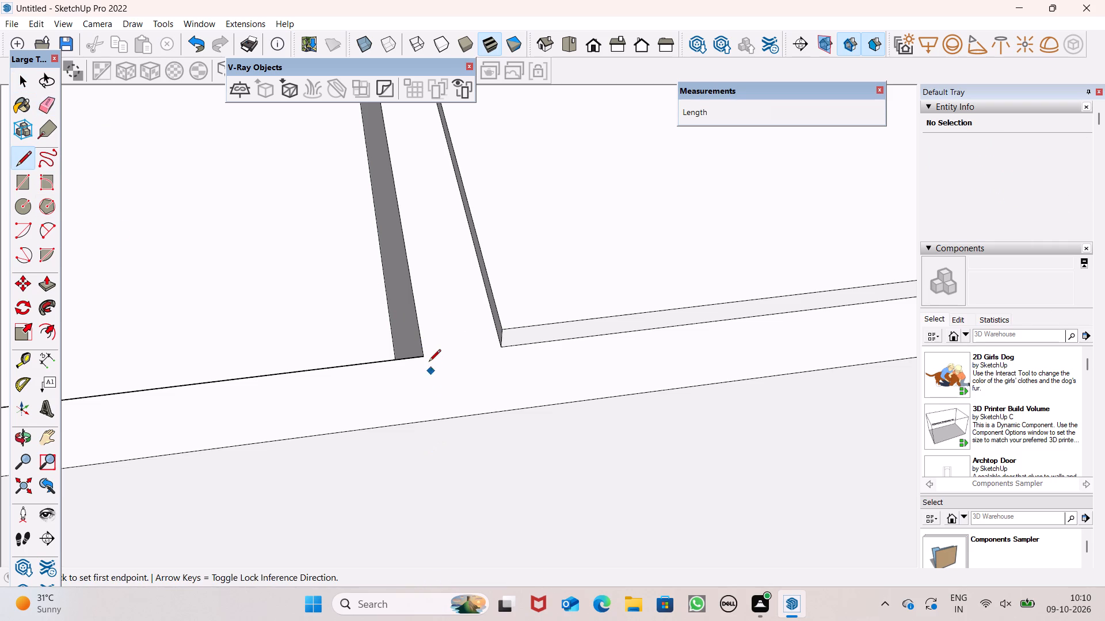
left_click(426, 357)
left_click(500, 350)
scroll(283, 466, "down", 6)
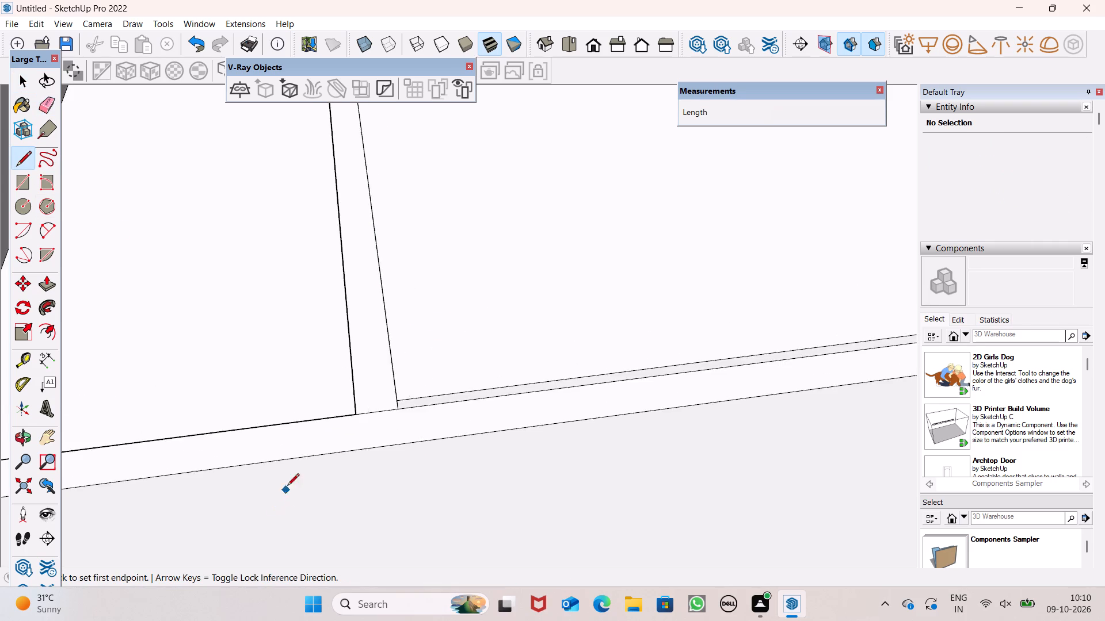
scroll(287, 486, "down", 4)
key("space")
Examine the roof slab over the back corner room and the surrounding walls from several angles.
scroll(302, 486, "down", 3)
middle_click_drag(313, 523, 693, 500)
scroll(546, 467, "down", 4)
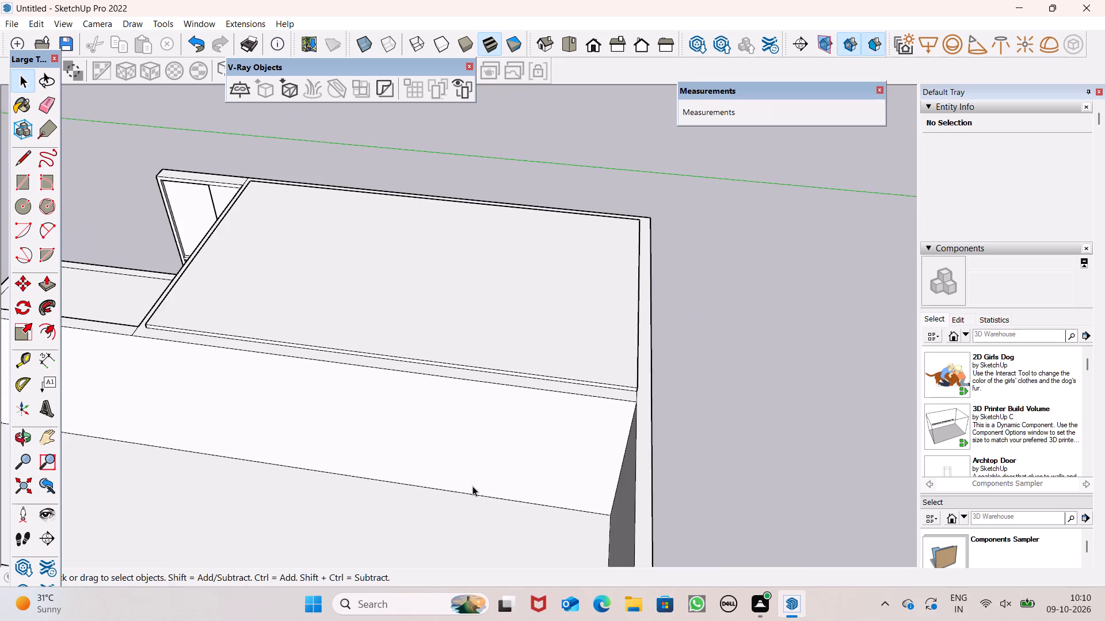
middle_click_drag(473, 486, 682, 473)
scroll(562, 428, "down", 1)
middle_click_drag(544, 473, 584, 476)
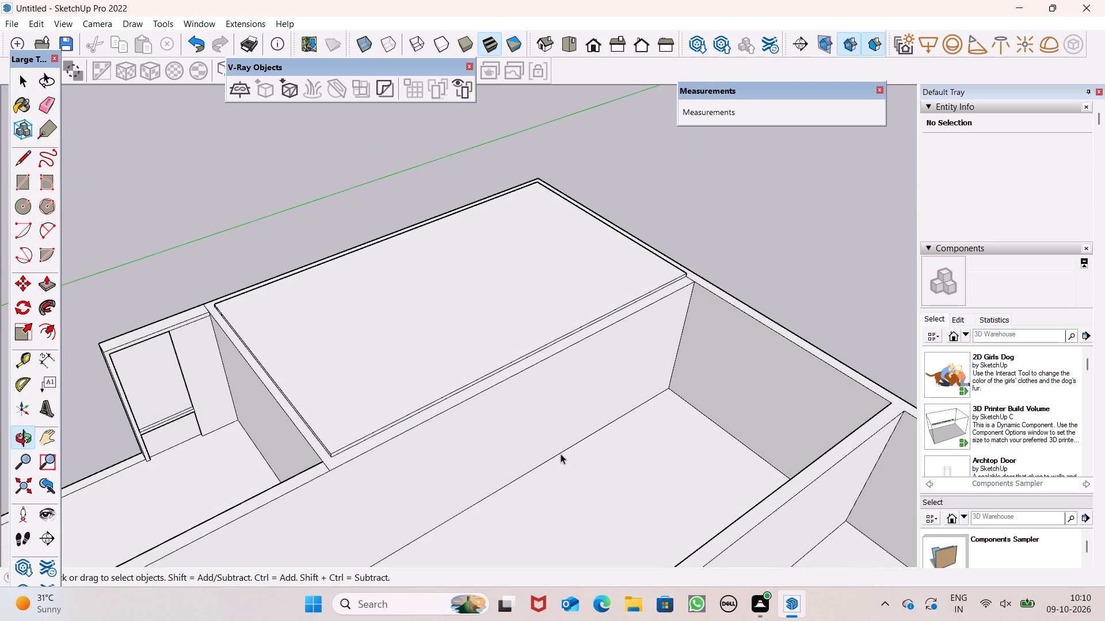
middle_click_drag(561, 455, 591, 401)
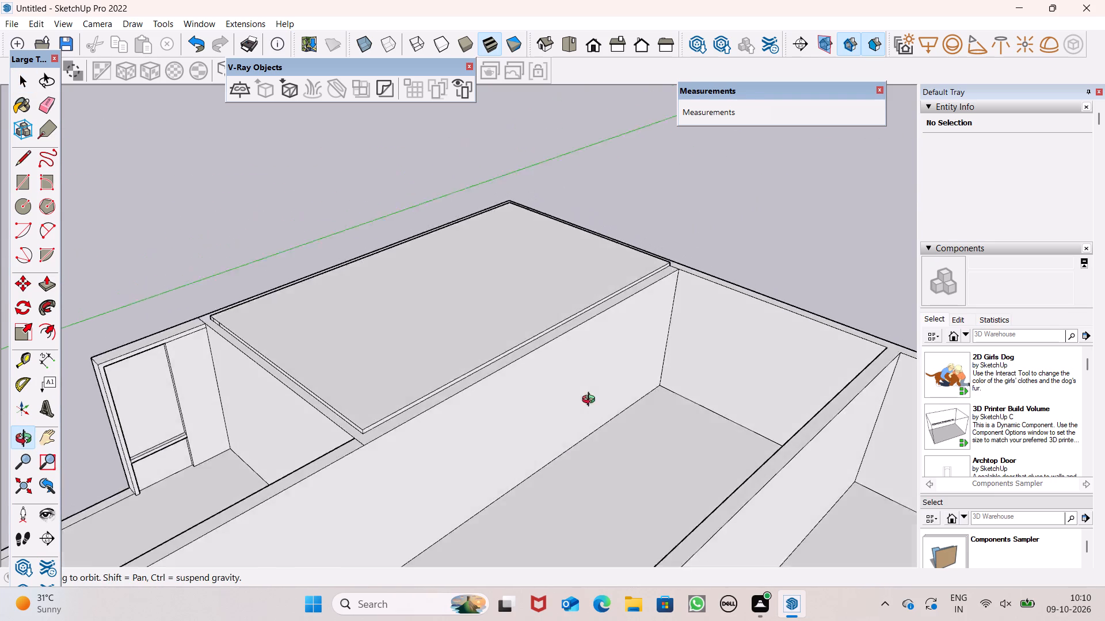
middle_click_drag(591, 401, 691, 410)
scroll(661, 360, "down", 7)
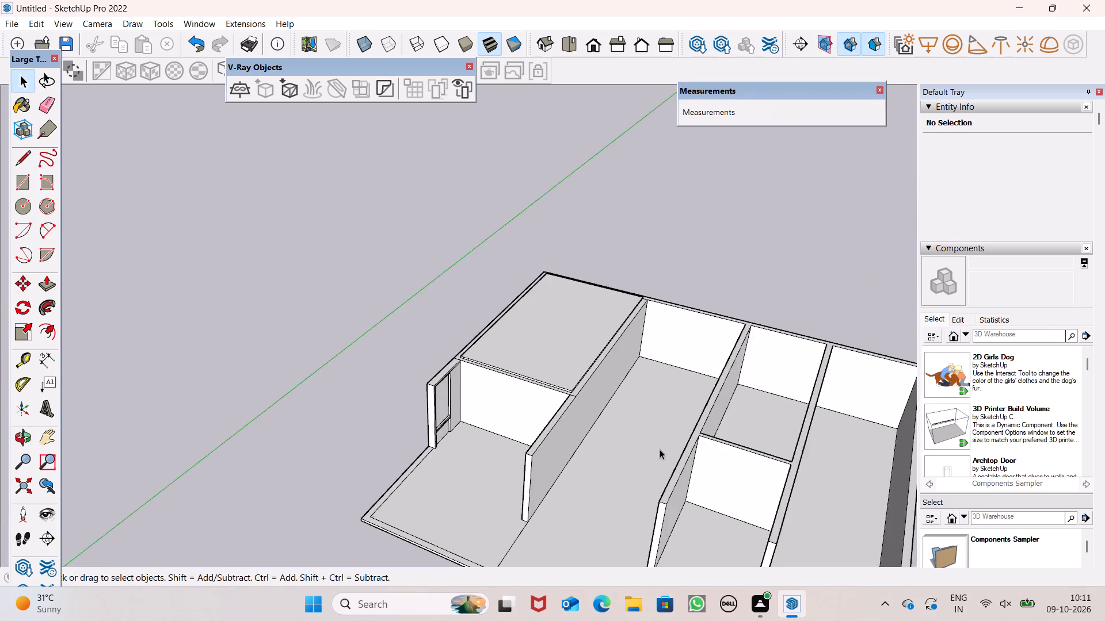
middle_click_drag(662, 453, 759, 404)
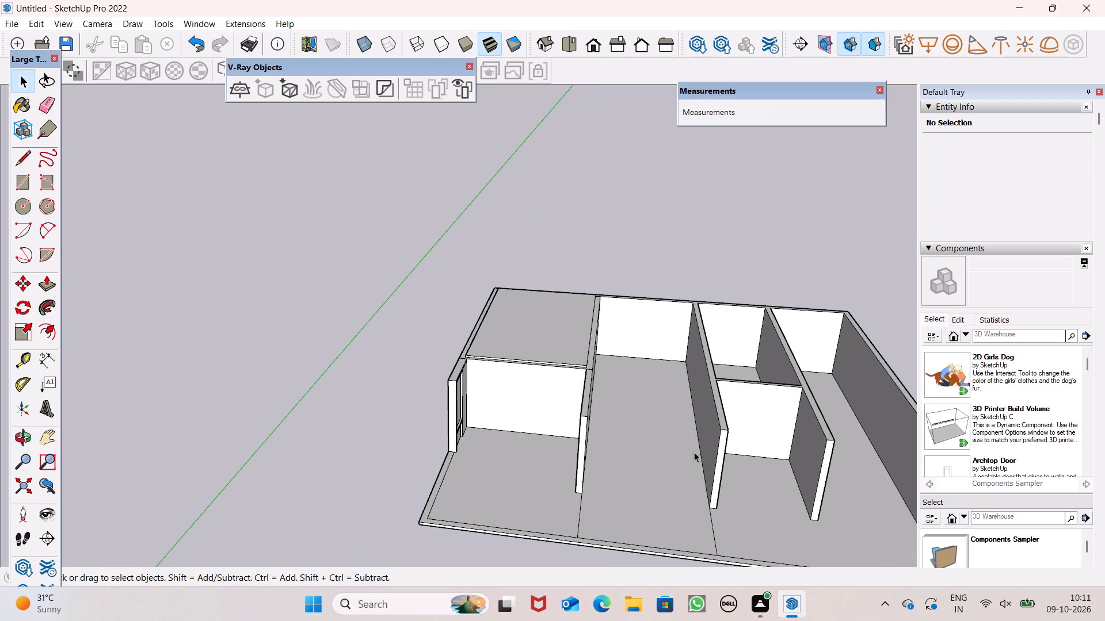
middle_click_drag(565, 458, 604, 422)
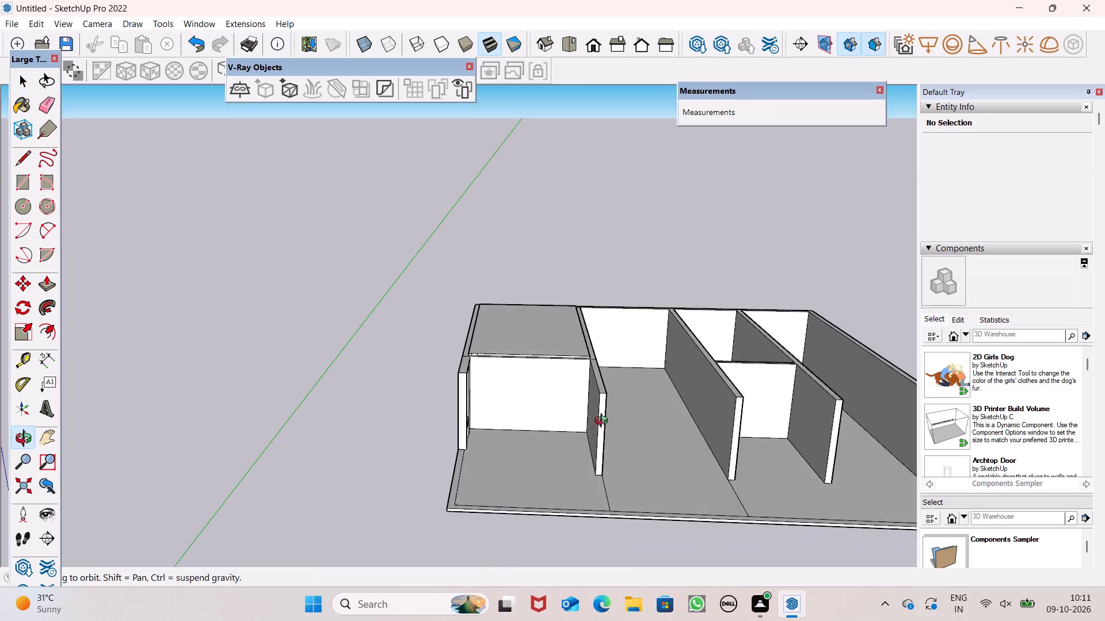
middle_click_drag(604, 422, 615, 386)
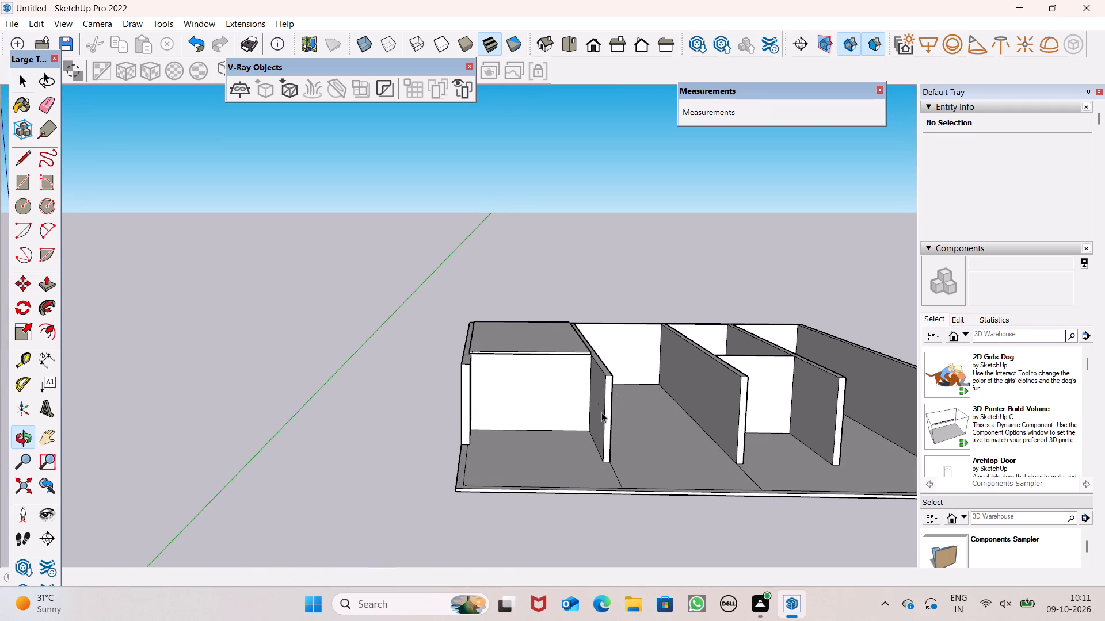
middle_click_drag(601, 412, 575, 368)
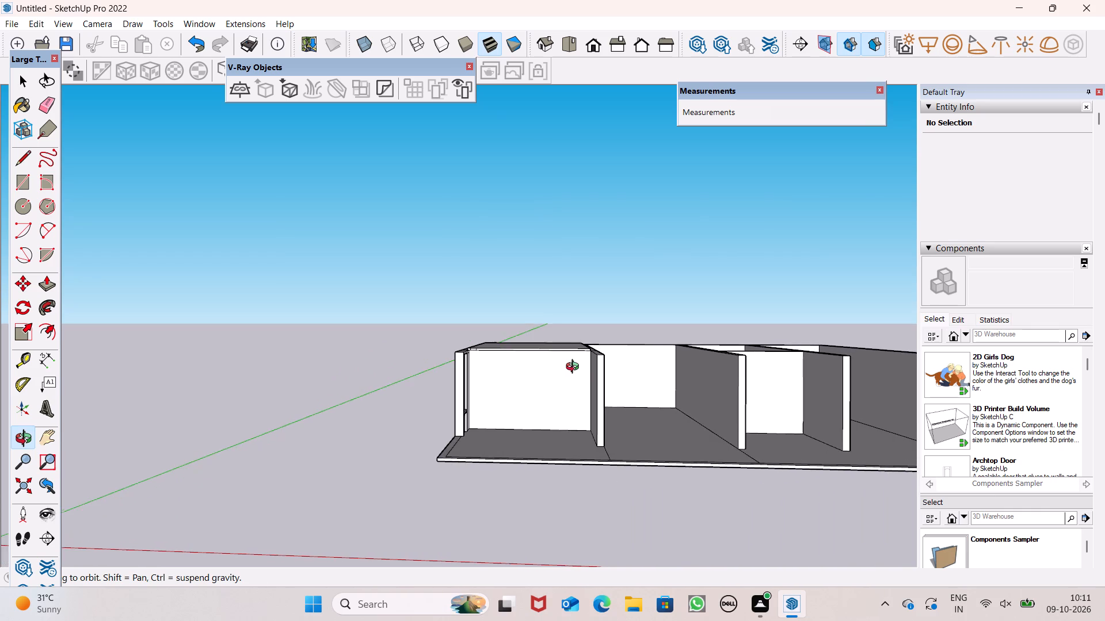
middle_click_drag(575, 368, 575, 389)
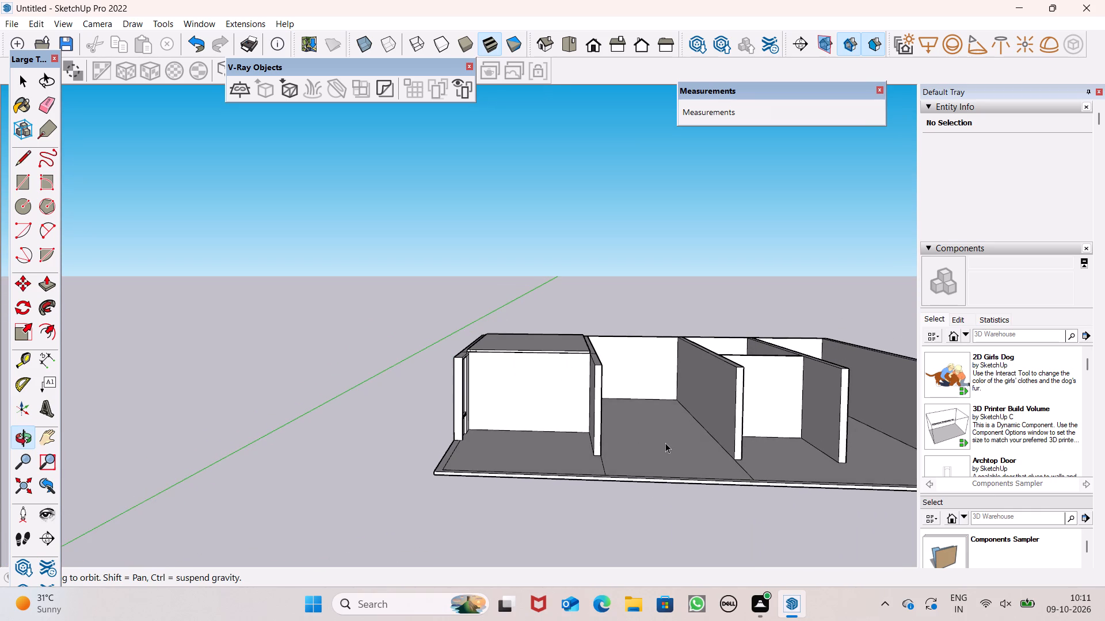
middle_click_drag(675, 428, 456, 562)
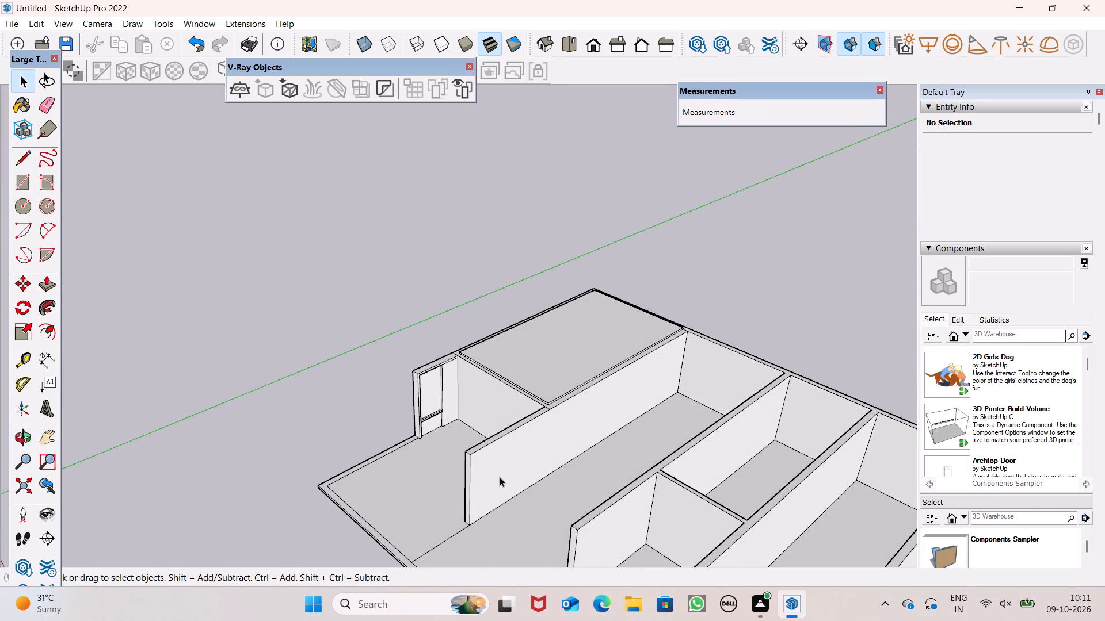
Draw a 6" line across the cross wall's top, from its front corner at the first partition to the roof slab's near corner.
scroll(502, 477, "up", 1)
middle_click_drag(496, 480, 523, 501)
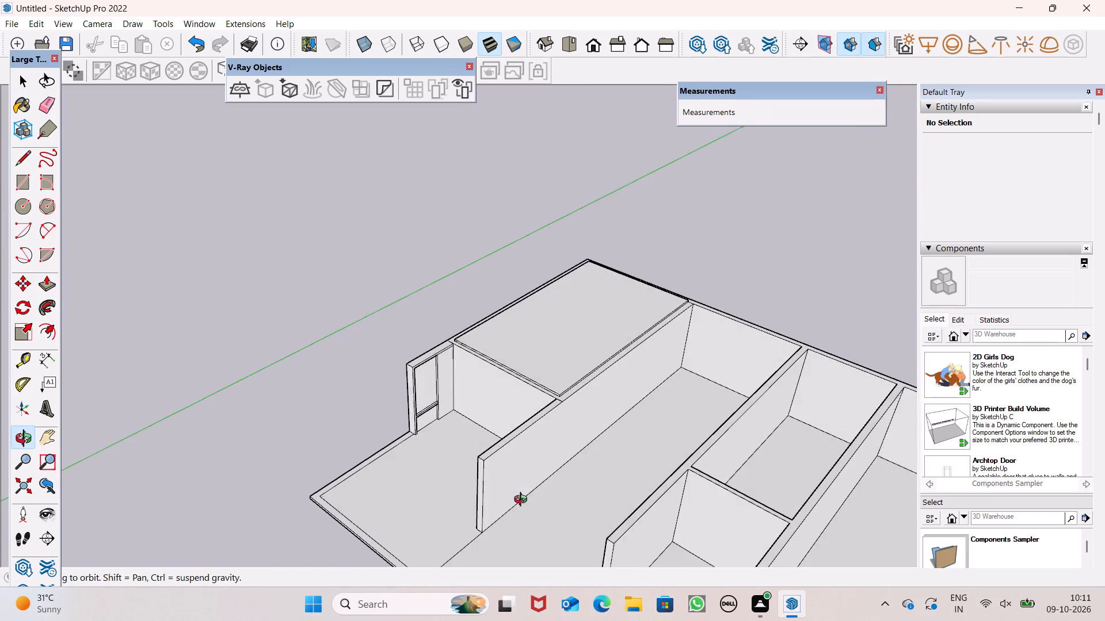
middle_click_drag(523, 501, 541, 536)
scroll(531, 436, "up", 6)
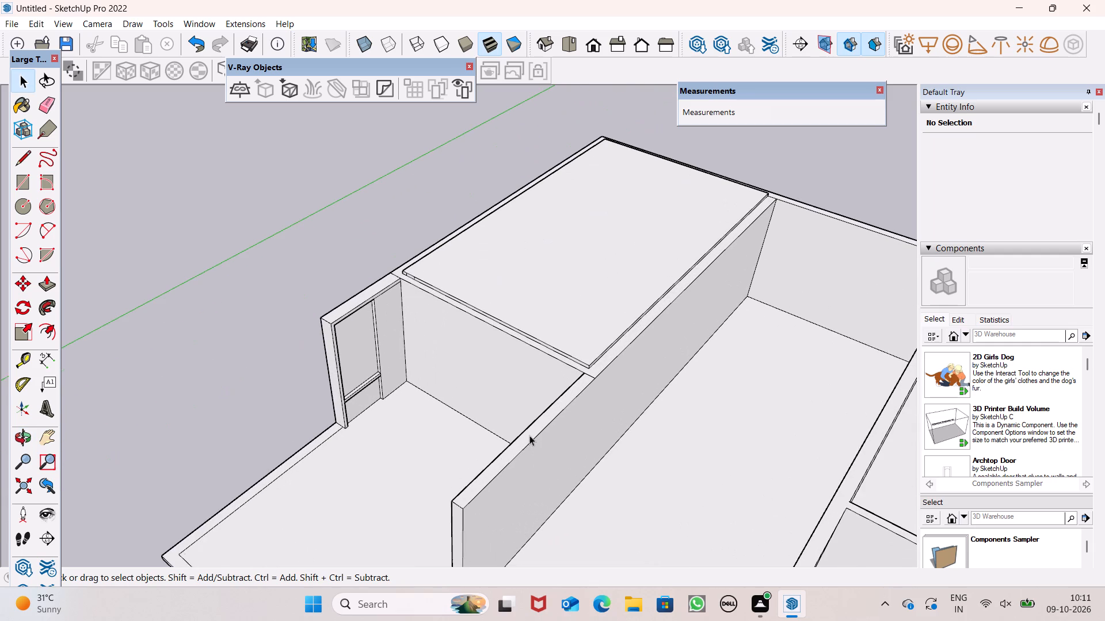
scroll(586, 371, "up", 4)
scroll(586, 371, "down", 1)
scroll(586, 371, "up", 1)
middle_click_drag(607, 377, 574, 438)
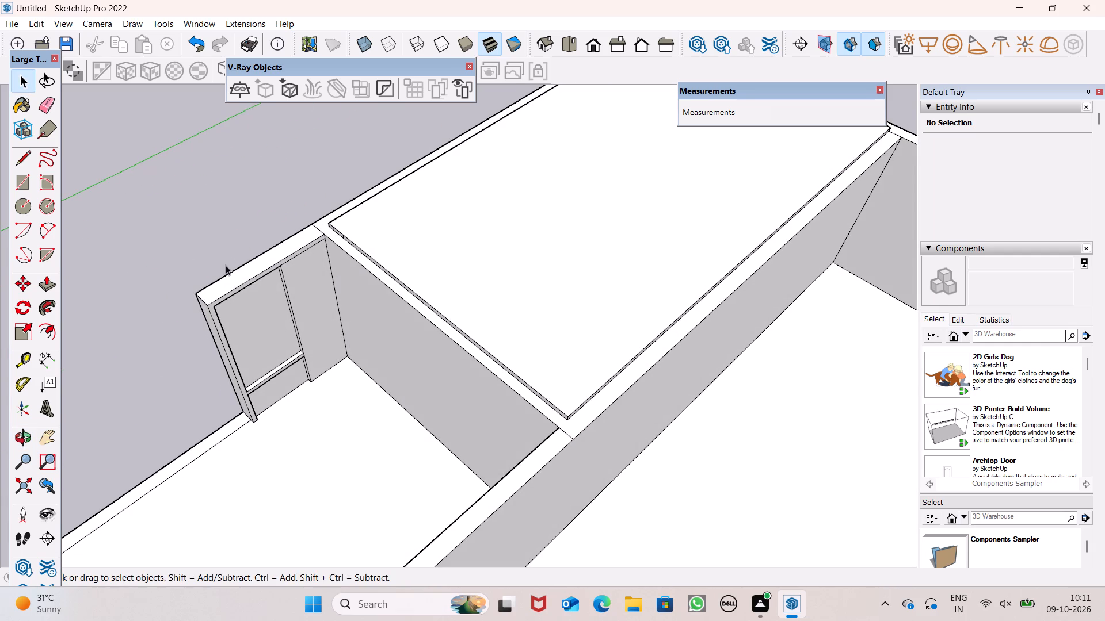
left_click(20, 167)
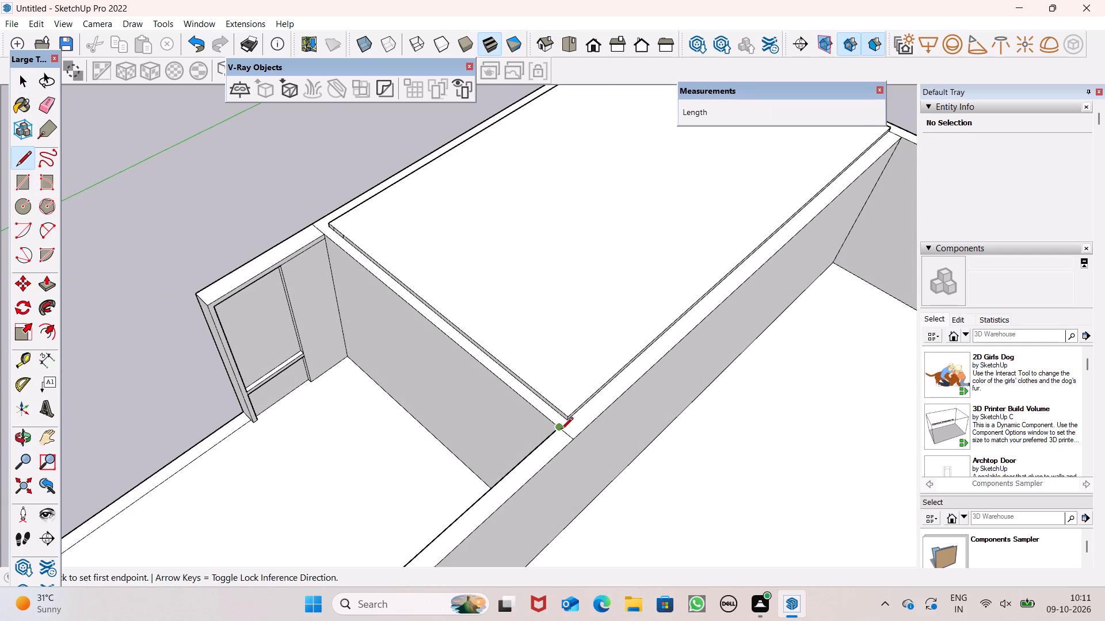
left_click(560, 430)
left_click(568, 421)
Draw a 9" line across the outer wall's top, from the roof slab's far corner at the cross wall to the outer edge.
scroll(543, 459, "down", 4)
scroll(815, 221, "up", 15)
left_click(770, 245)
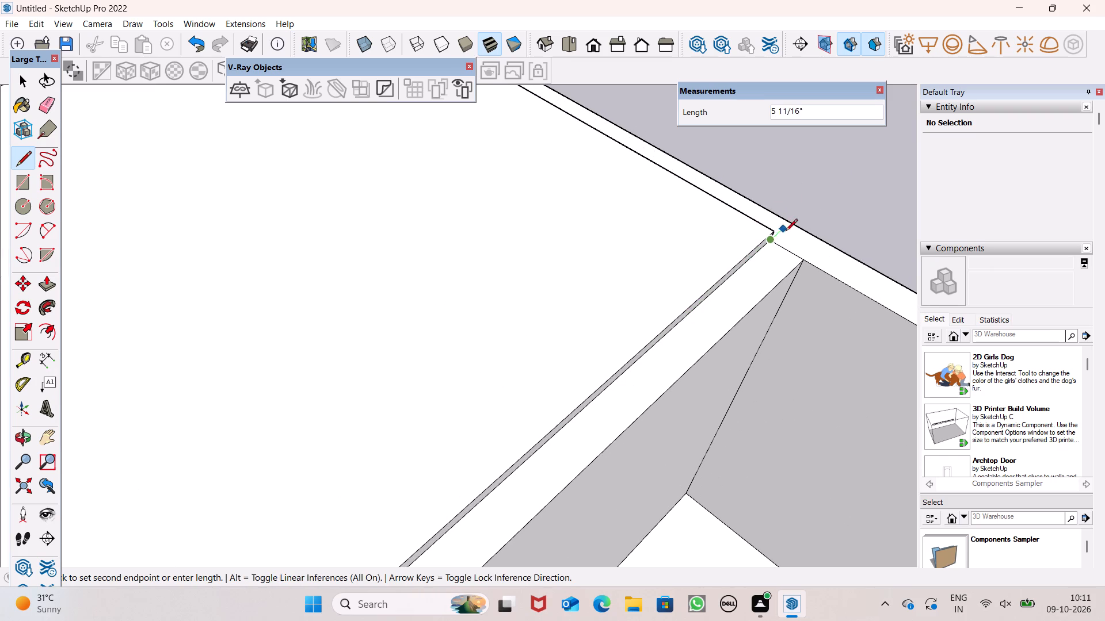
left_click(796, 225)
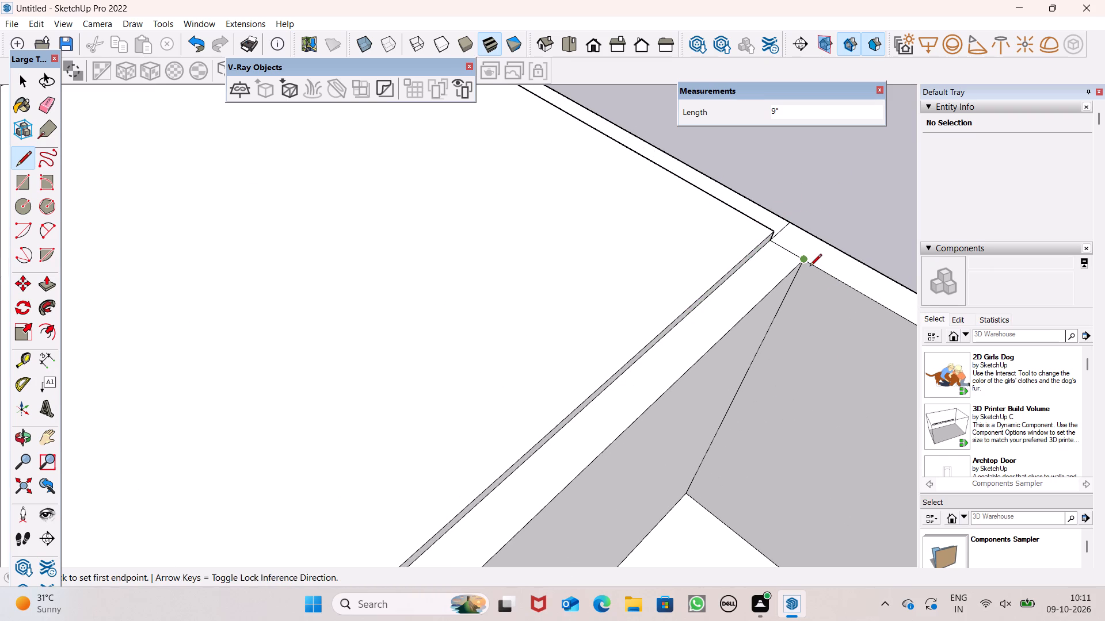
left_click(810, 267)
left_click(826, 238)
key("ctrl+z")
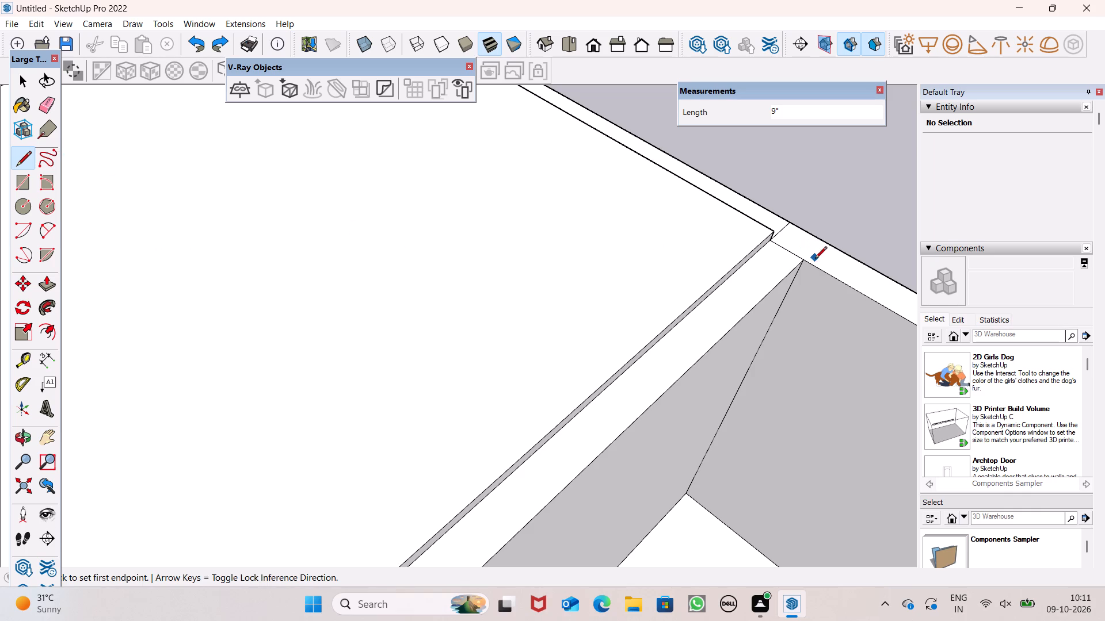
Draw a 9" line across the outer wall's top, from the cross wall's inner corner to the outer edge.
left_click(805, 260)
left_click(824, 236)
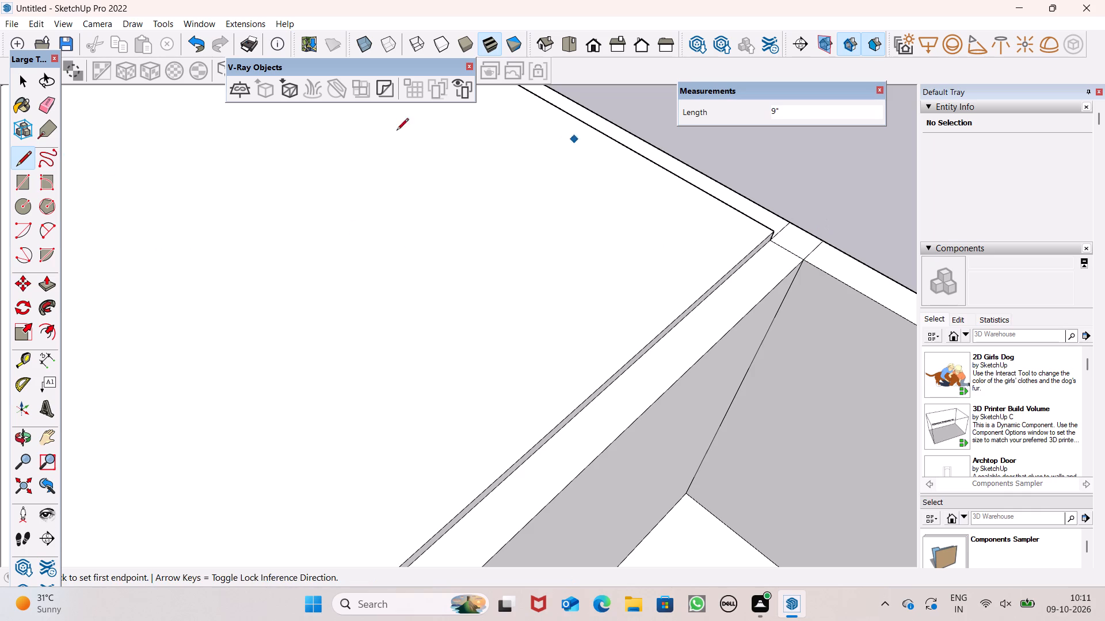
Erase the two short lines crossing the cross wall's top, at the outer wall junction and at the first partition's corner.
left_click(42, 104)
left_click(781, 250)
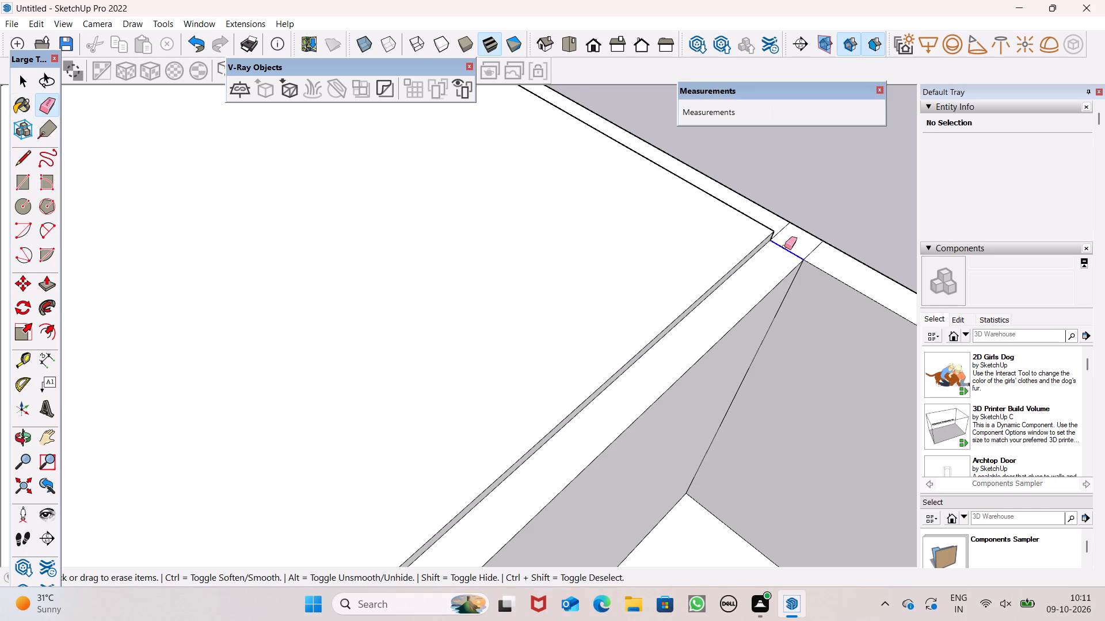
scroll(844, 190, "down", 5)
scroll(736, 190, "down", 14)
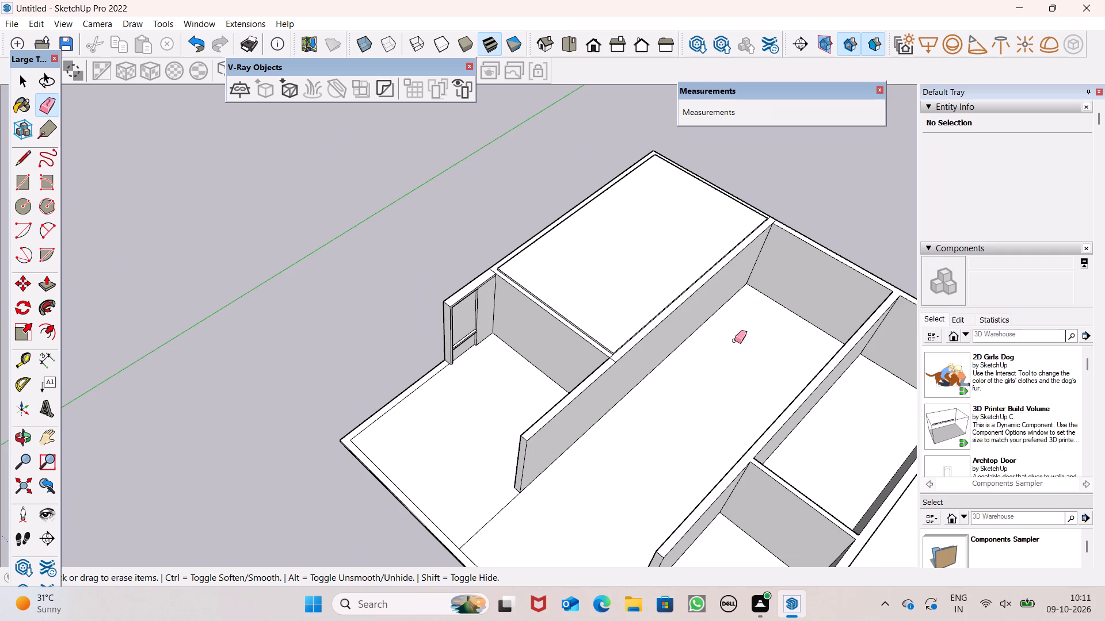
scroll(662, 370, "up", 5)
scroll(650, 377, "down", 1)
scroll(648, 377, "up", 1)
scroll(584, 350, "up", 5)
left_click(574, 353)
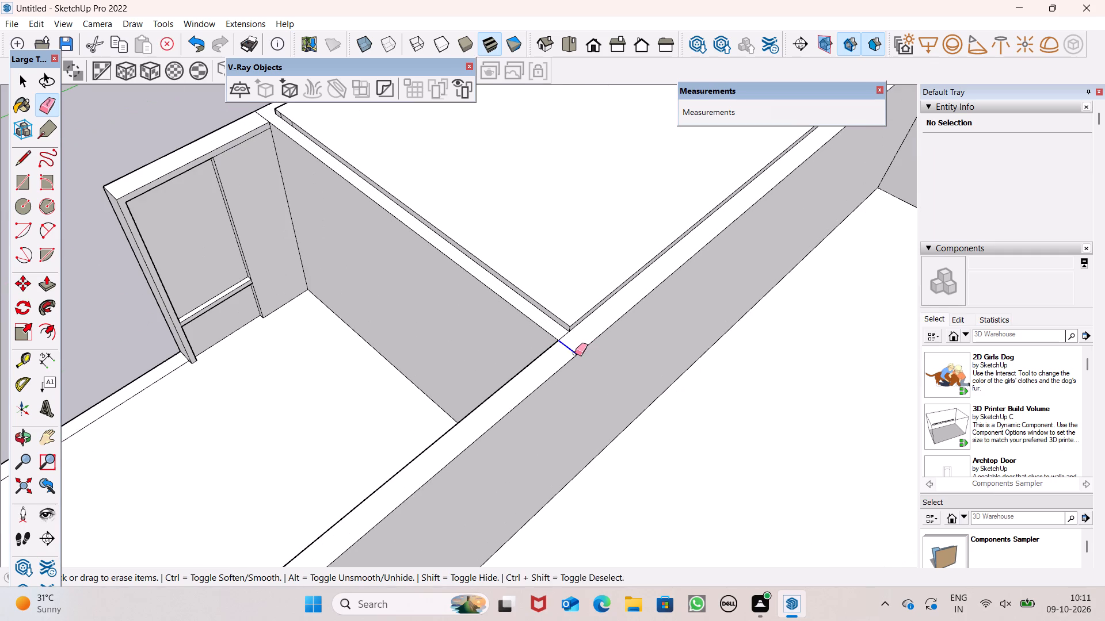
Push/Pull the cross wall's top face, running from its free end past the roof slab to the outer wall.
scroll(499, 340, "down", 7)
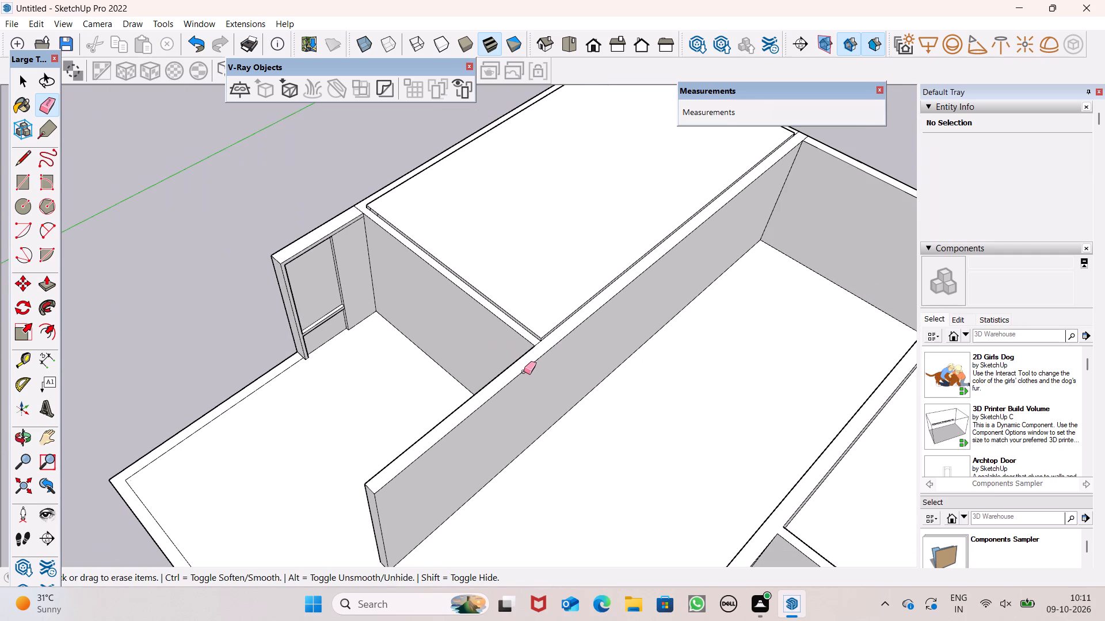
scroll(548, 370, "up", 4)
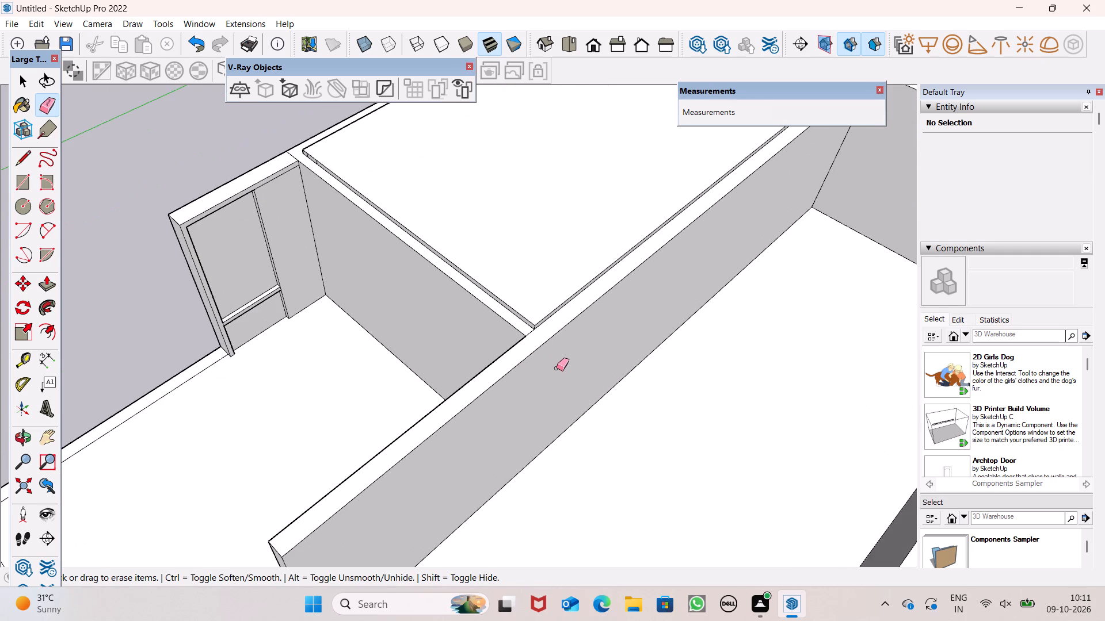
scroll(500, 354, "down", 4)
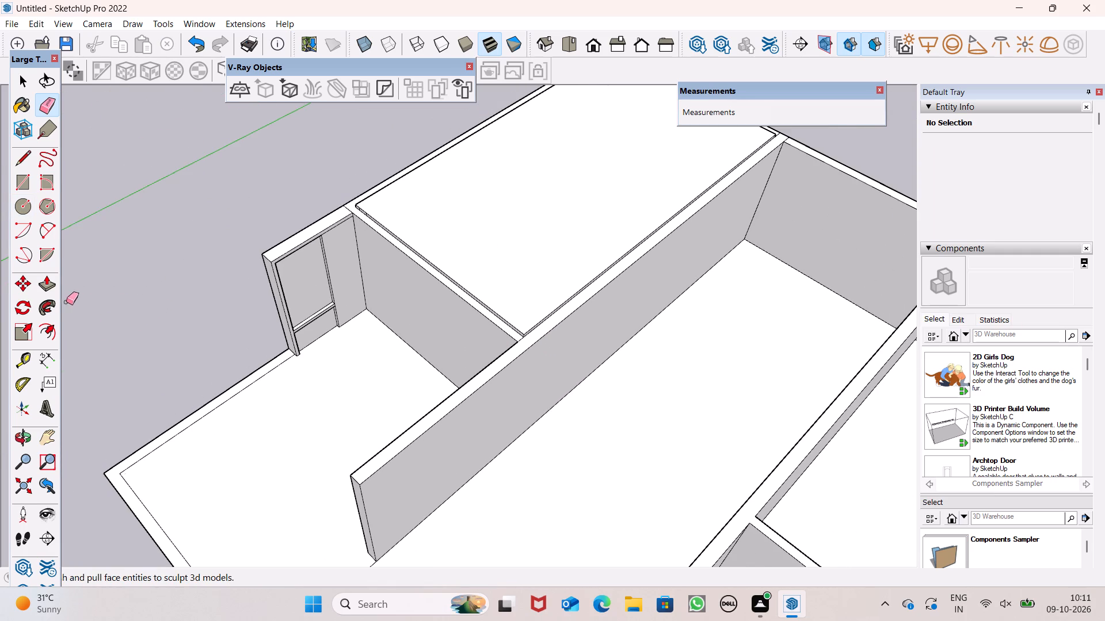
left_click(52, 287)
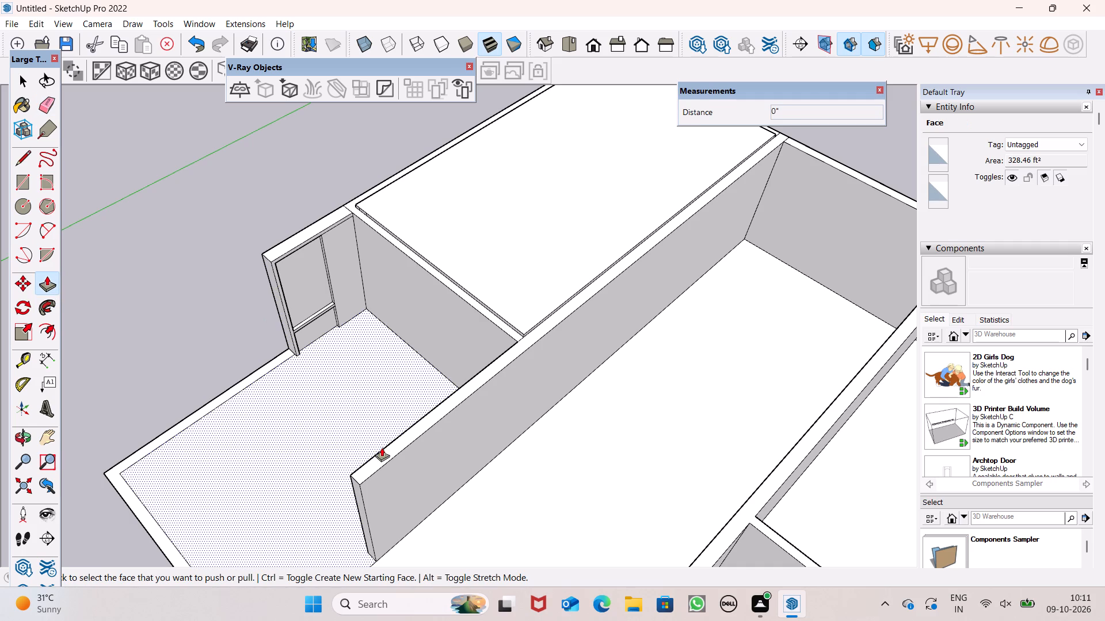
left_click(382, 447)
key("space")
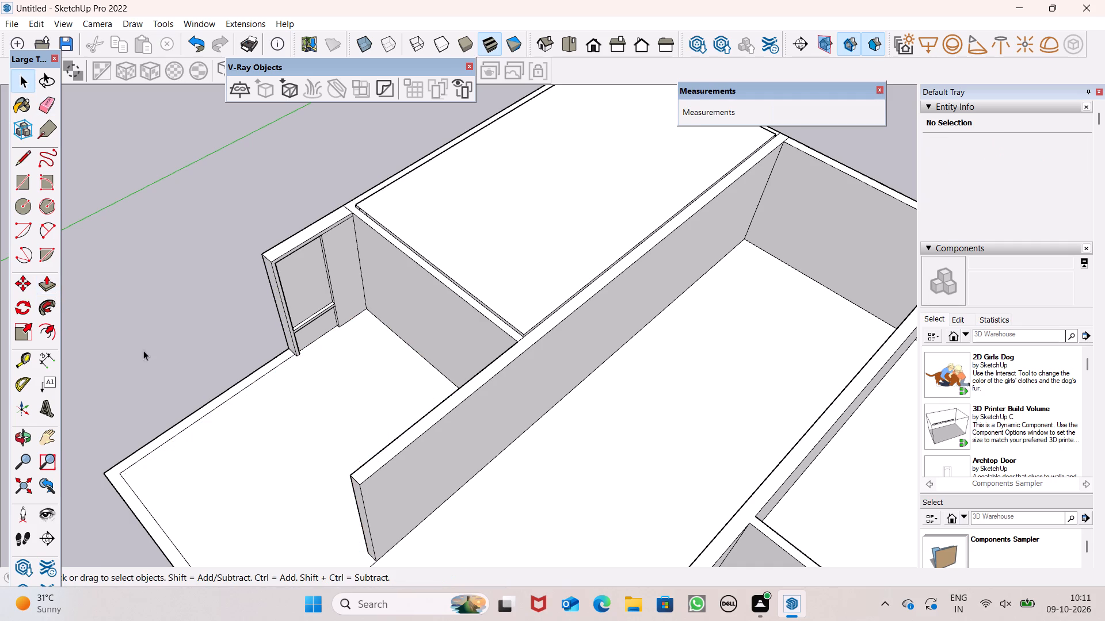
left_click(39, 290)
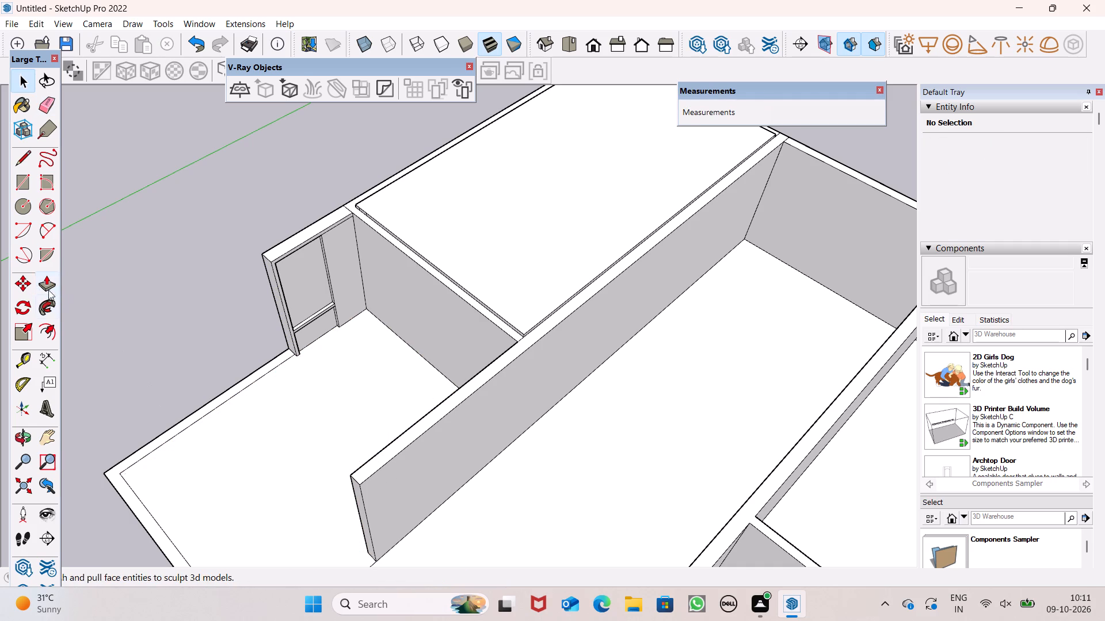
left_click(43, 286)
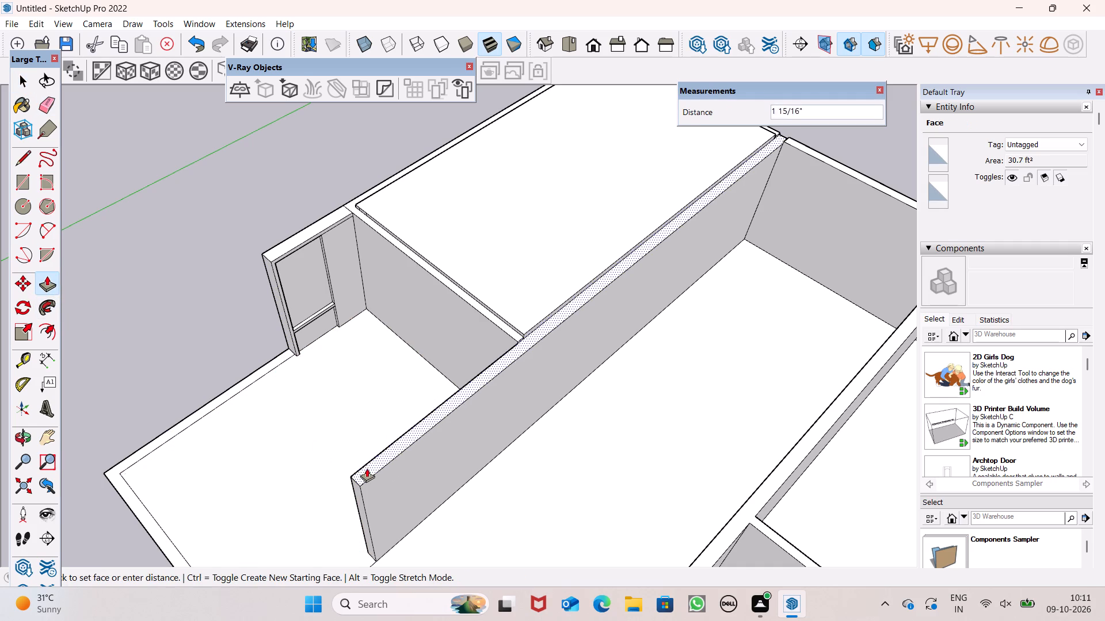
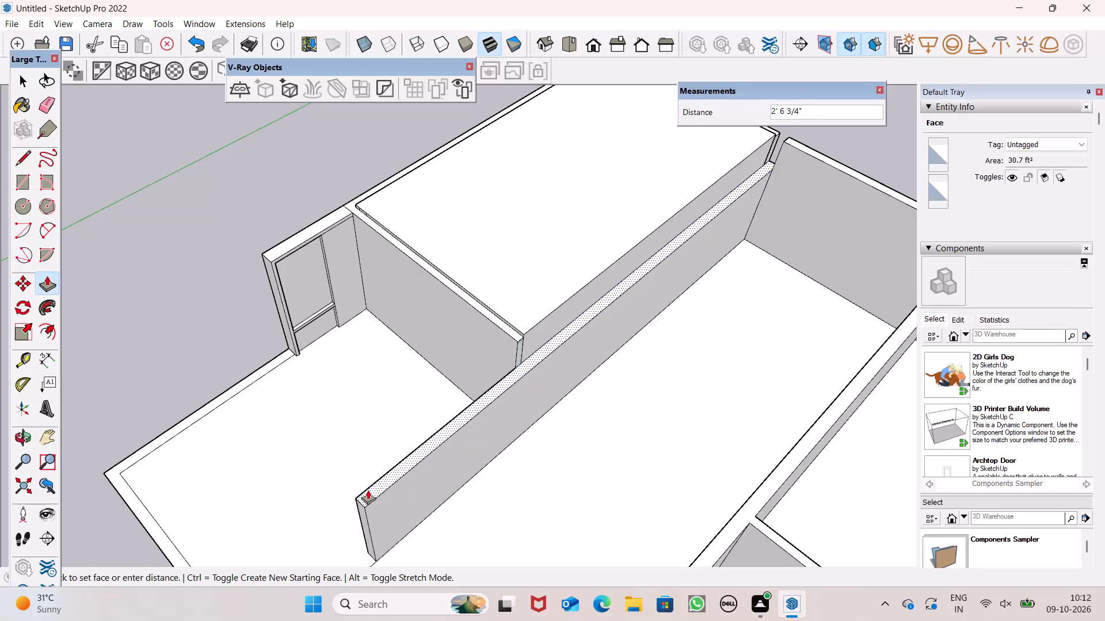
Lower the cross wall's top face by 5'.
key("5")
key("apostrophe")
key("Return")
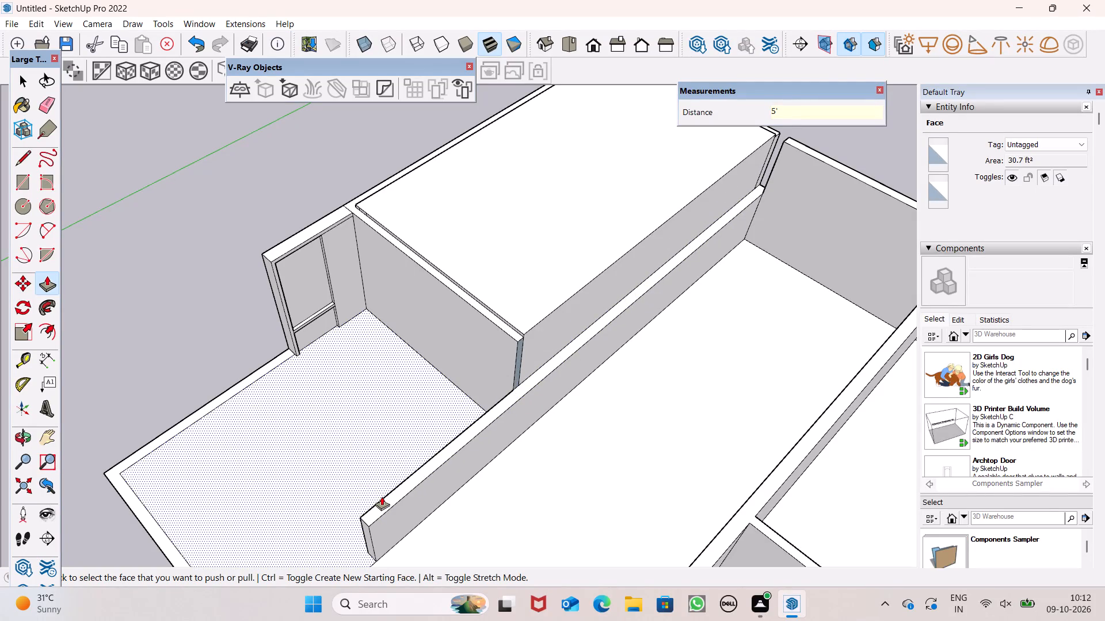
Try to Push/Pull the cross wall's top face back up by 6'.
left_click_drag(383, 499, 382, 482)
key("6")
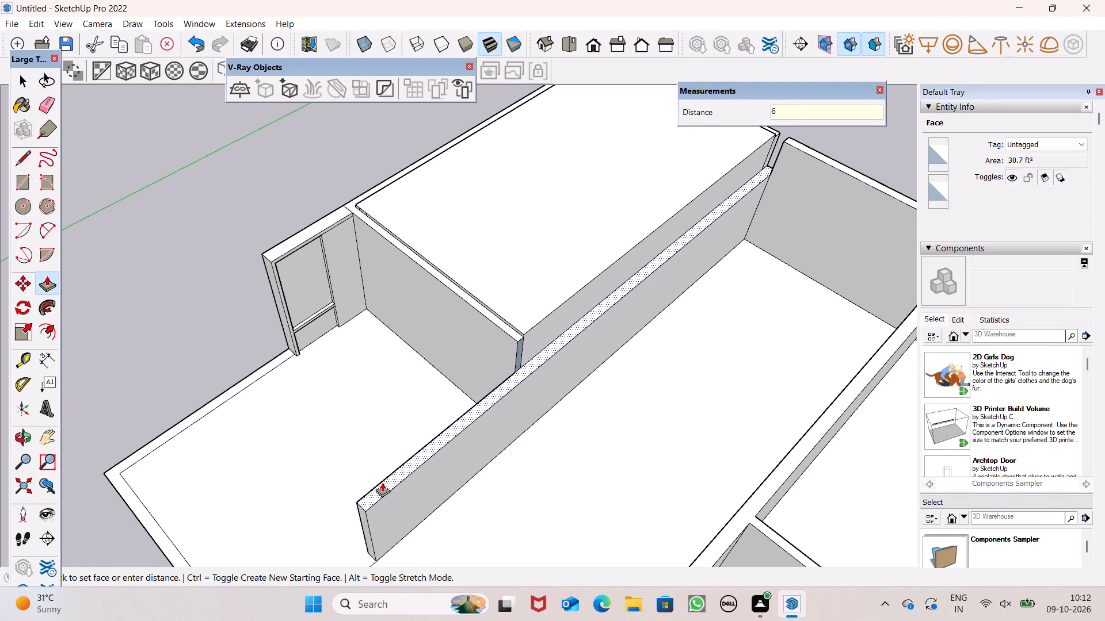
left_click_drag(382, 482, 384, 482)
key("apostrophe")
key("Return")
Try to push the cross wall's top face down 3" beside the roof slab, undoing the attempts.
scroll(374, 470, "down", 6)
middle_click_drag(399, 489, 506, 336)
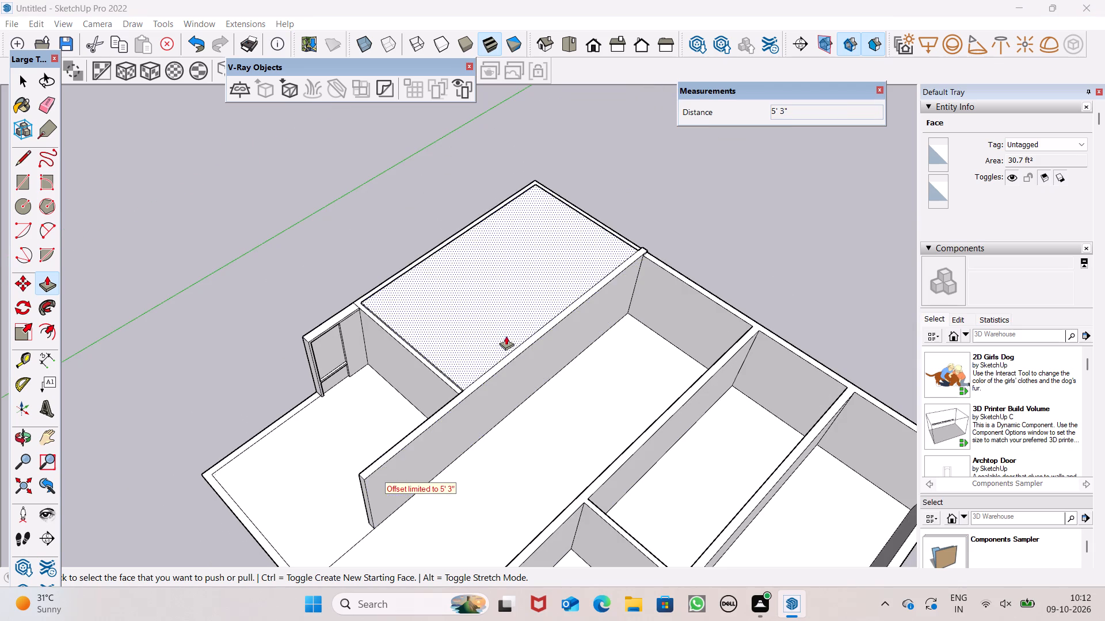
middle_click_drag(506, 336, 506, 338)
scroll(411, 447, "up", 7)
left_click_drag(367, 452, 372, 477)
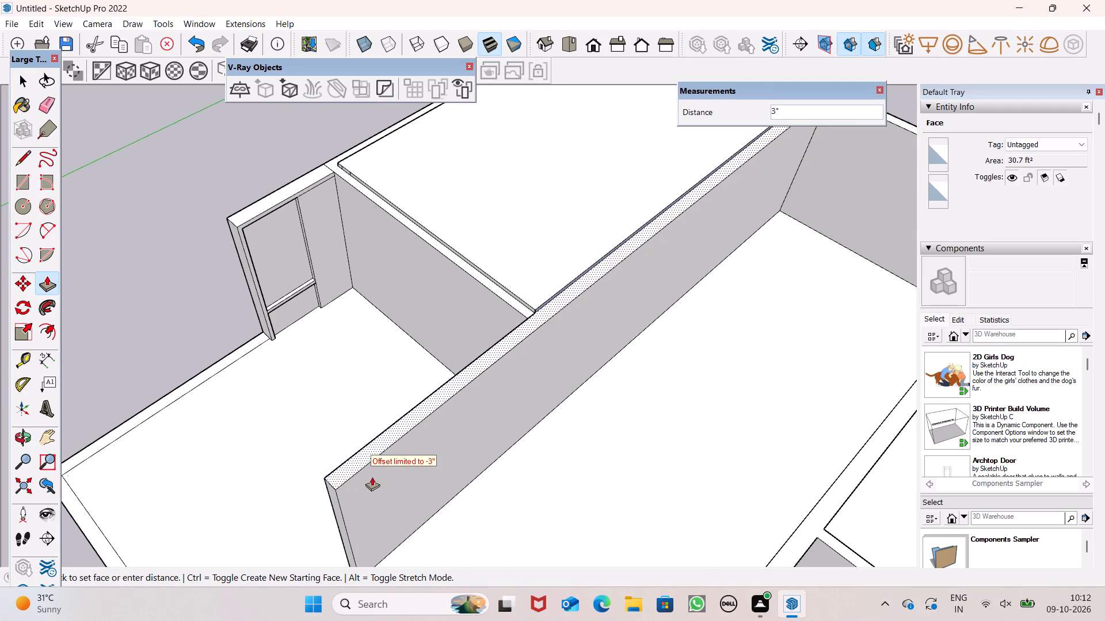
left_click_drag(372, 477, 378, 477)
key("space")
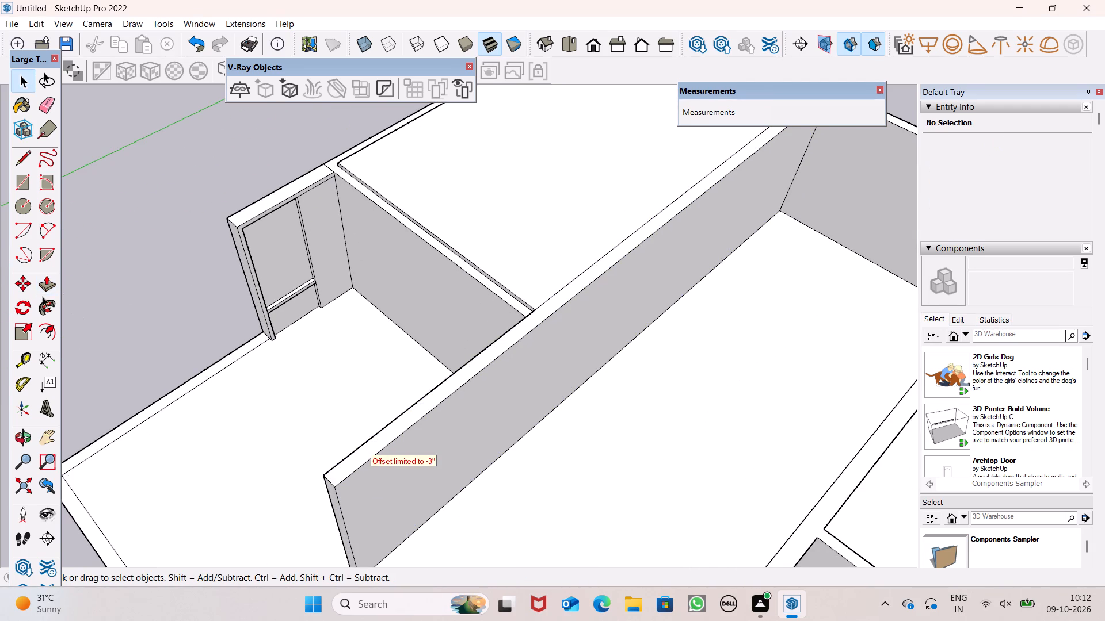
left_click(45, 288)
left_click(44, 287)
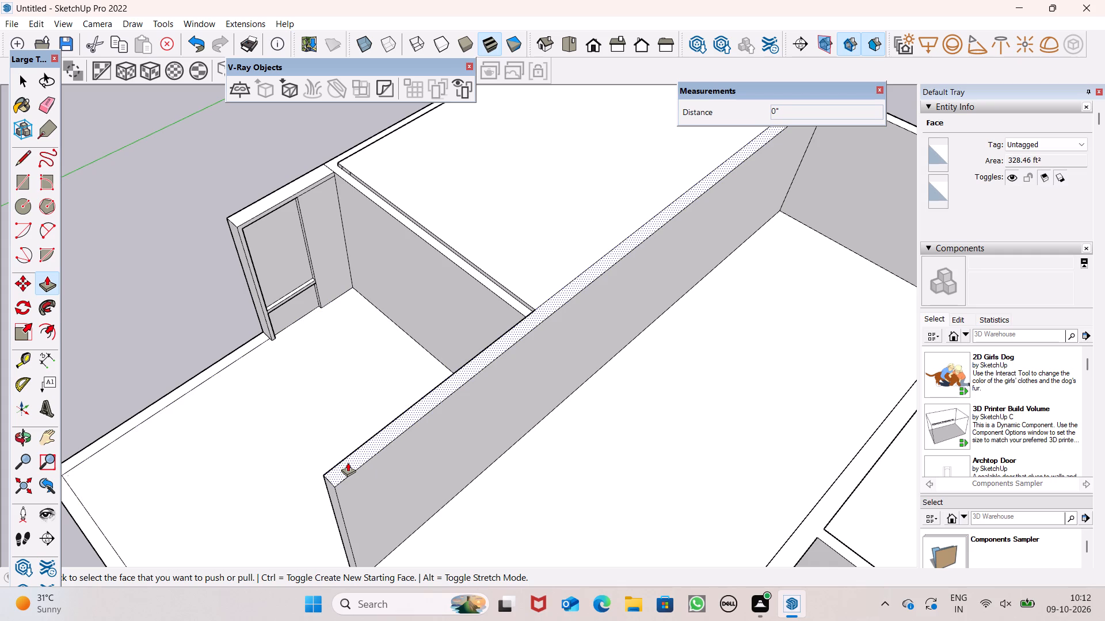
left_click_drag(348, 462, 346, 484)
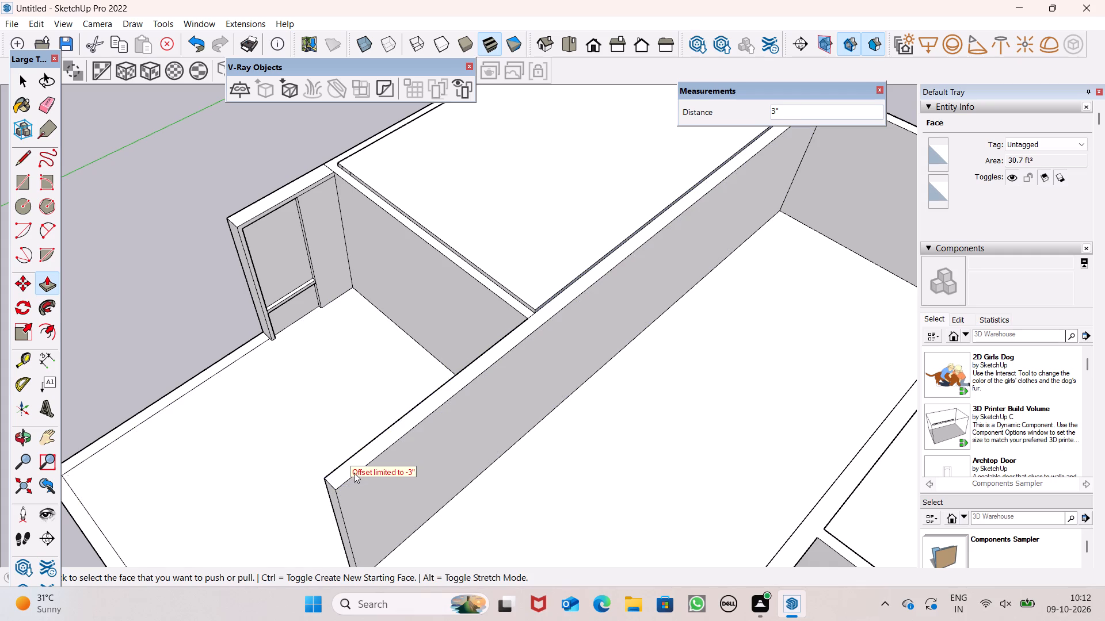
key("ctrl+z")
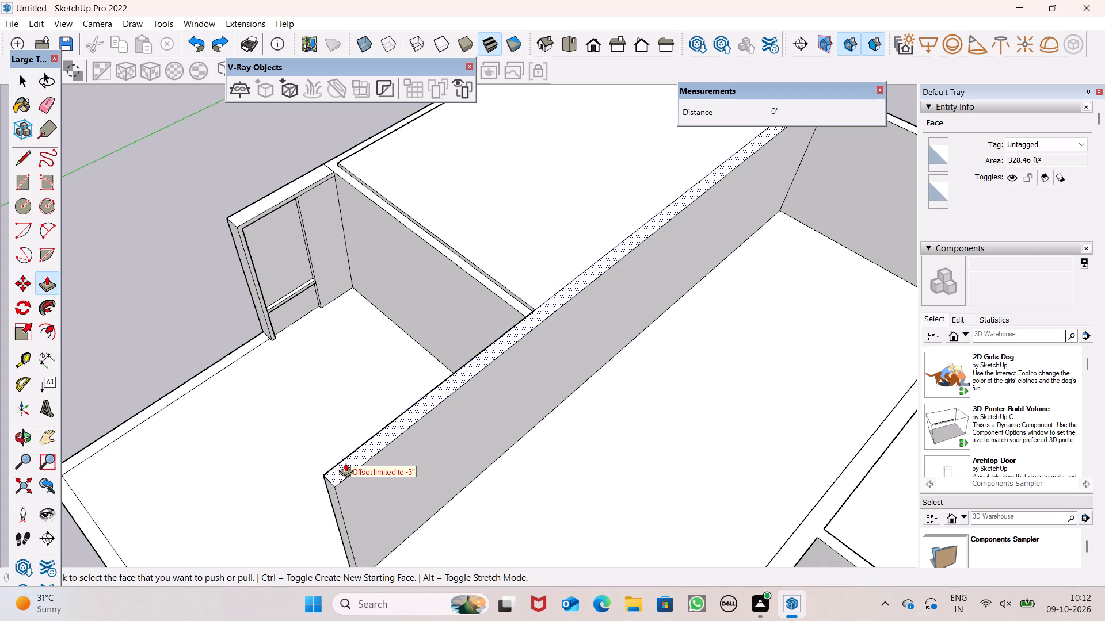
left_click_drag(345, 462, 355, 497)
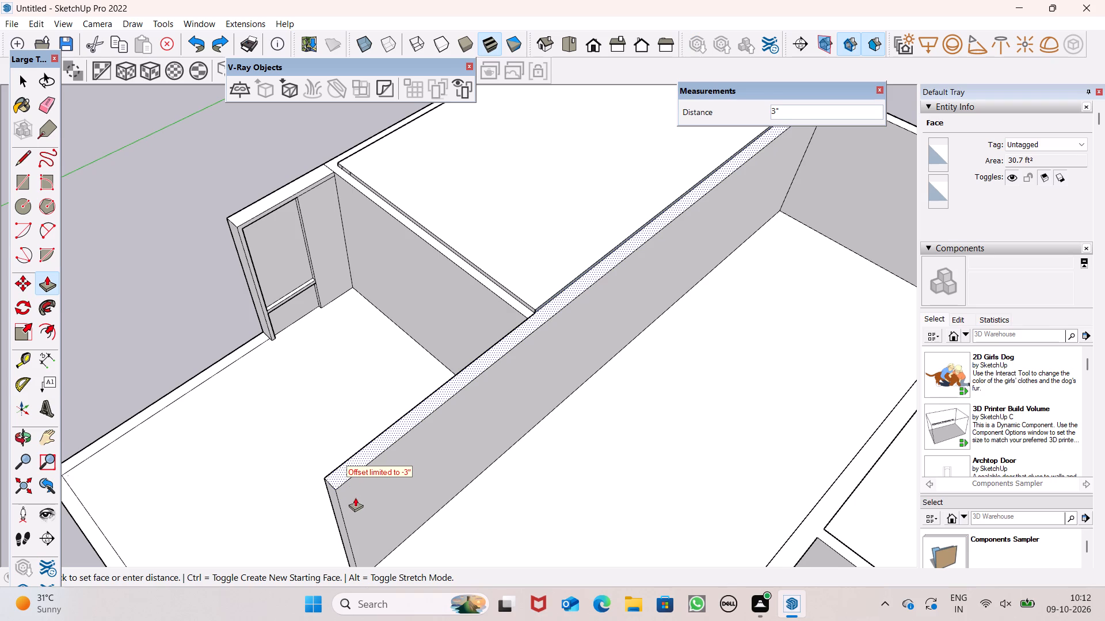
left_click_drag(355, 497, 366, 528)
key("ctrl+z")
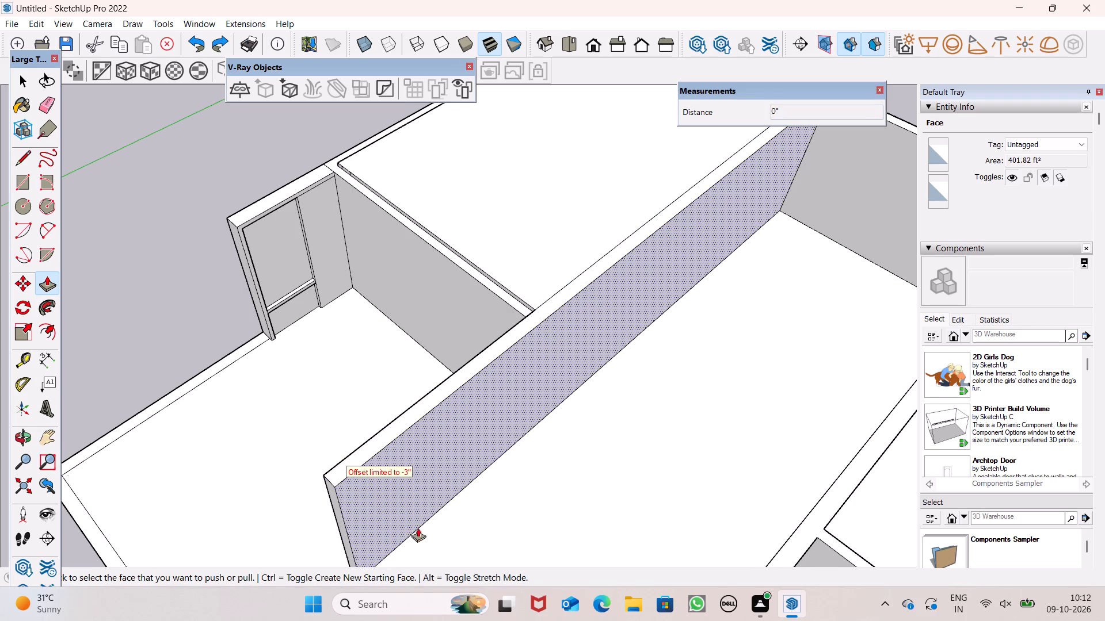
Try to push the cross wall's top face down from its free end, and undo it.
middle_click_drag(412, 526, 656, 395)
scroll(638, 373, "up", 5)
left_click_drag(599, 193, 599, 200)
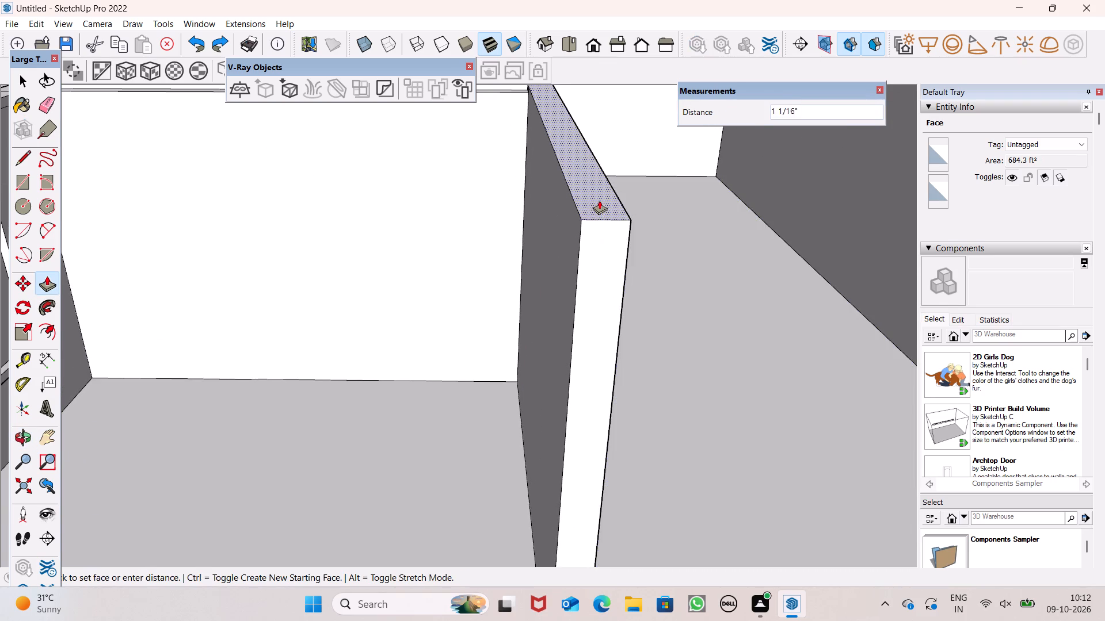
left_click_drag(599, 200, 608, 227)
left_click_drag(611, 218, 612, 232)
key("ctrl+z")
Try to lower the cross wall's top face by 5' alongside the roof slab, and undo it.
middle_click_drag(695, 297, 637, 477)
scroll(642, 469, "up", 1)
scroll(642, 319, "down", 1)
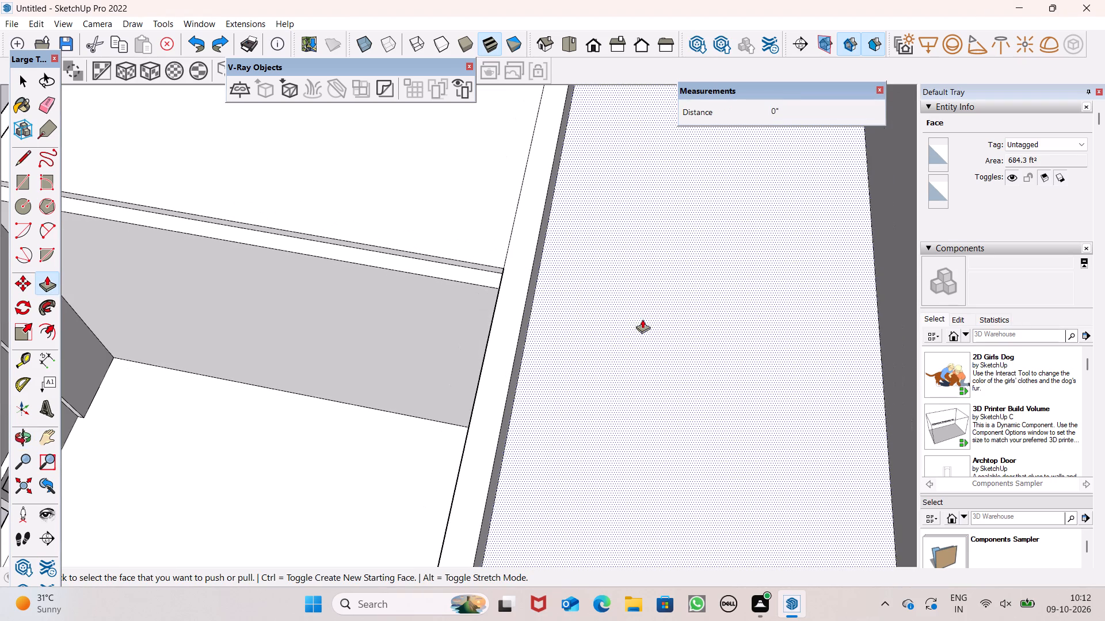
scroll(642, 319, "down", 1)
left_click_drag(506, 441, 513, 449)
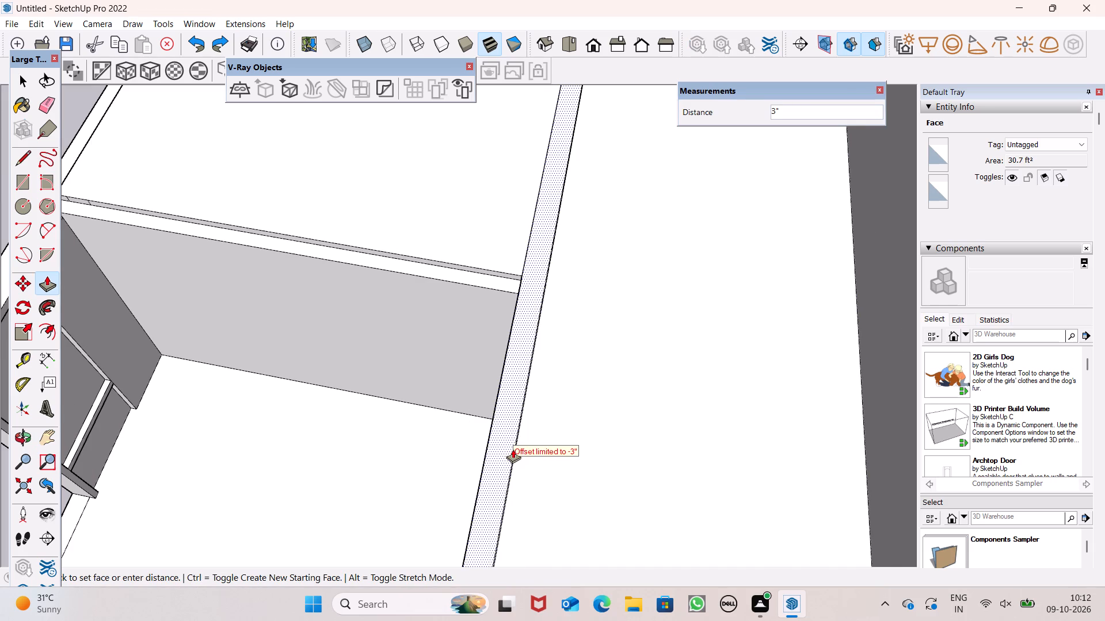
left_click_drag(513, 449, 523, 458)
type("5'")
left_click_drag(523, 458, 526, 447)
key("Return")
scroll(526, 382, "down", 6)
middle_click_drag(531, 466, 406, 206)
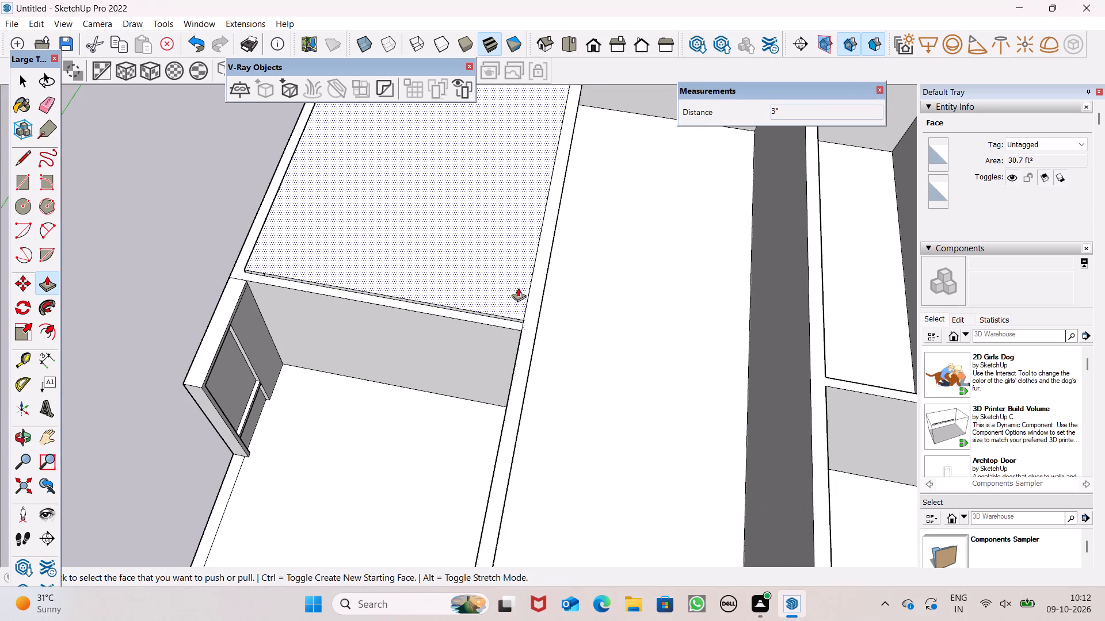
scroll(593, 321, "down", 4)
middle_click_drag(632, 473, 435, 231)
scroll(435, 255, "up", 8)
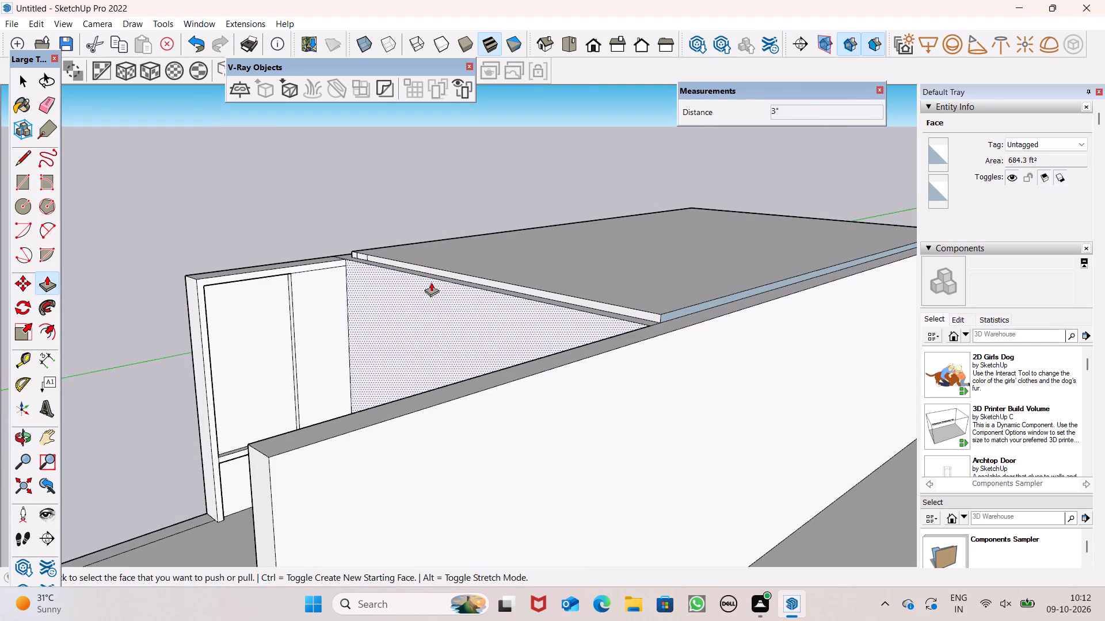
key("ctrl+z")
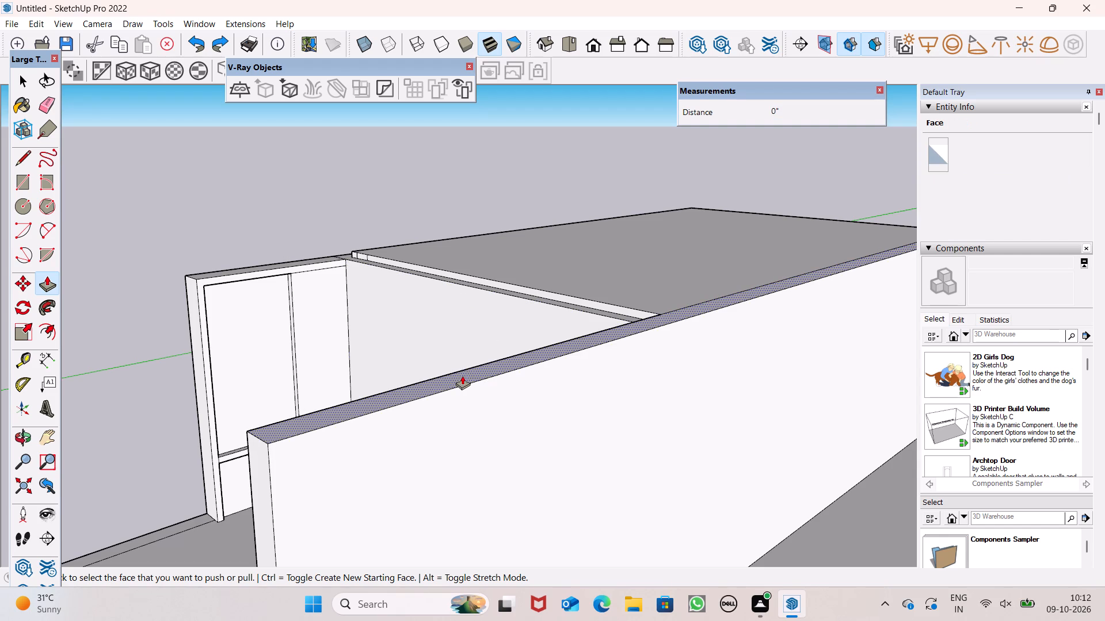
Push the cross wall's top face down 3" along the roof slab's edge.
left_click_drag(461, 374, 475, 420)
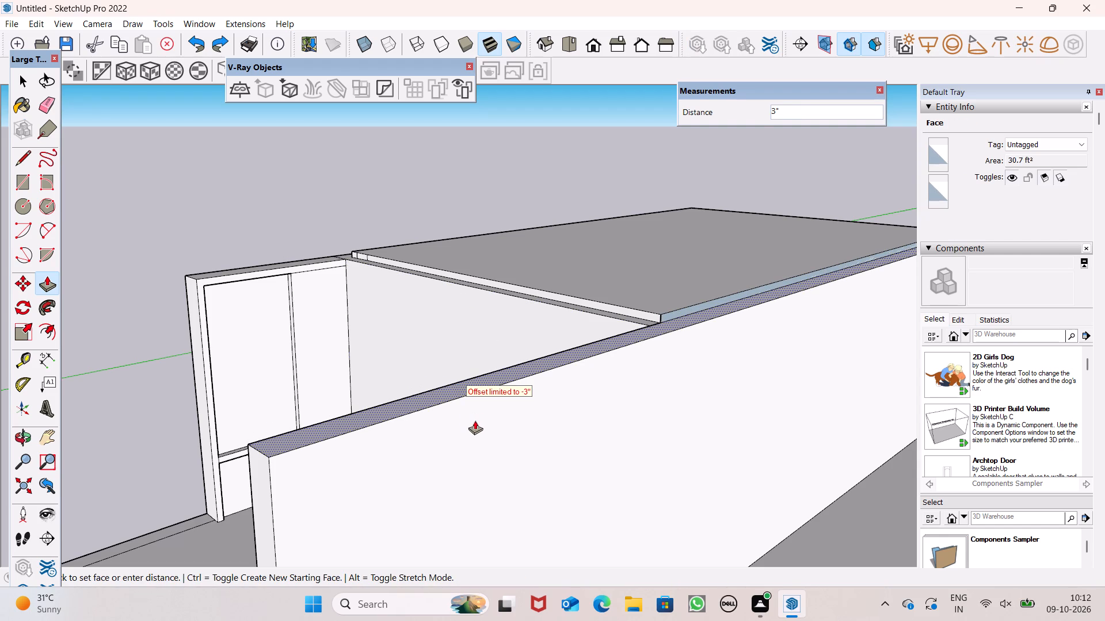
left_click_drag(475, 420, 480, 425)
Push the cross wall's top face down a further 4', along its full length.
left_click_drag(458, 388, 458, 388)
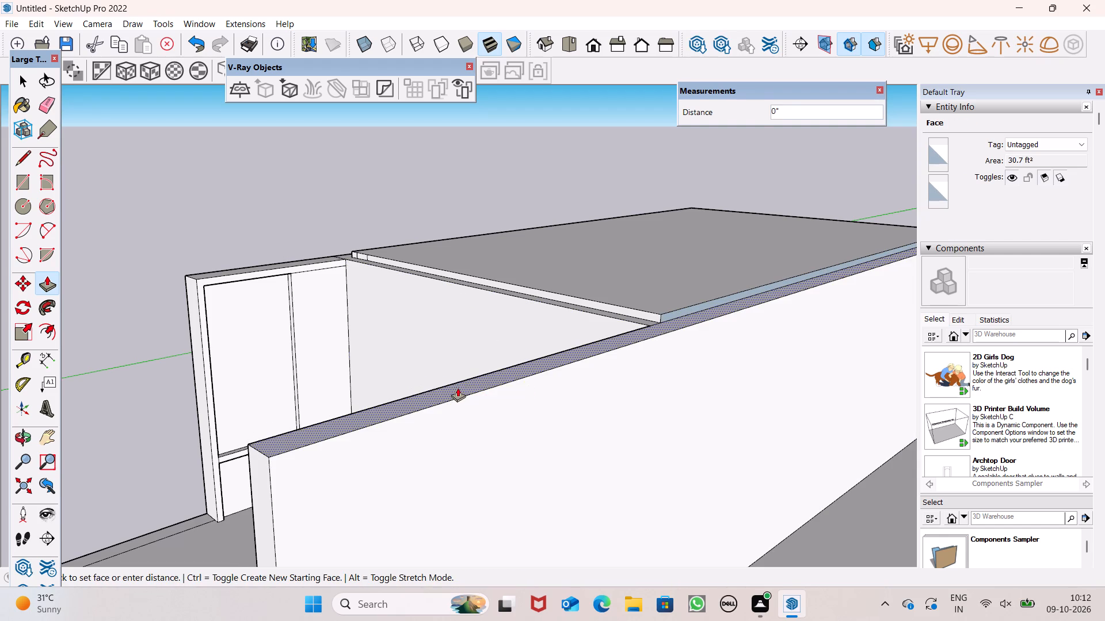
left_click_drag(458, 388, 477, 450)
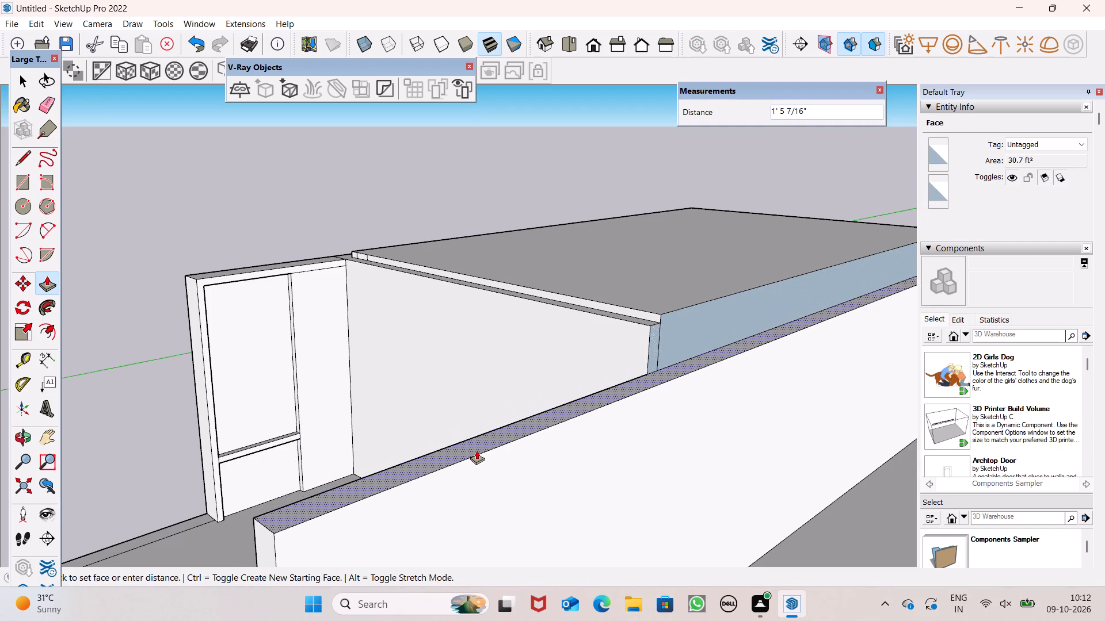
left_click_drag(477, 450, 496, 459)
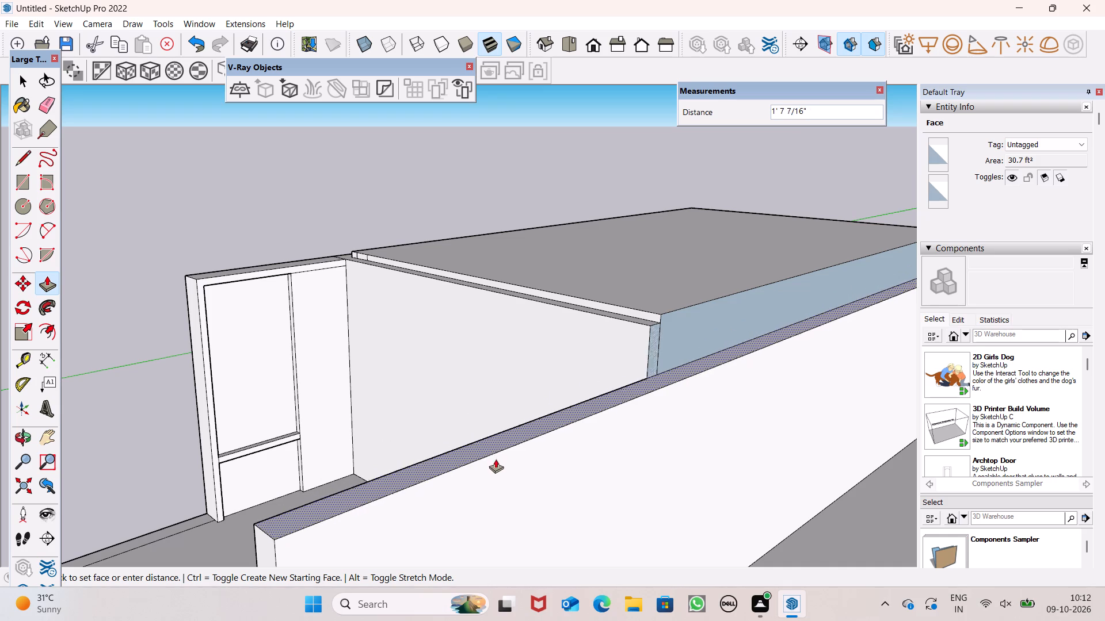
left_click_drag(496, 459, 496, 488)
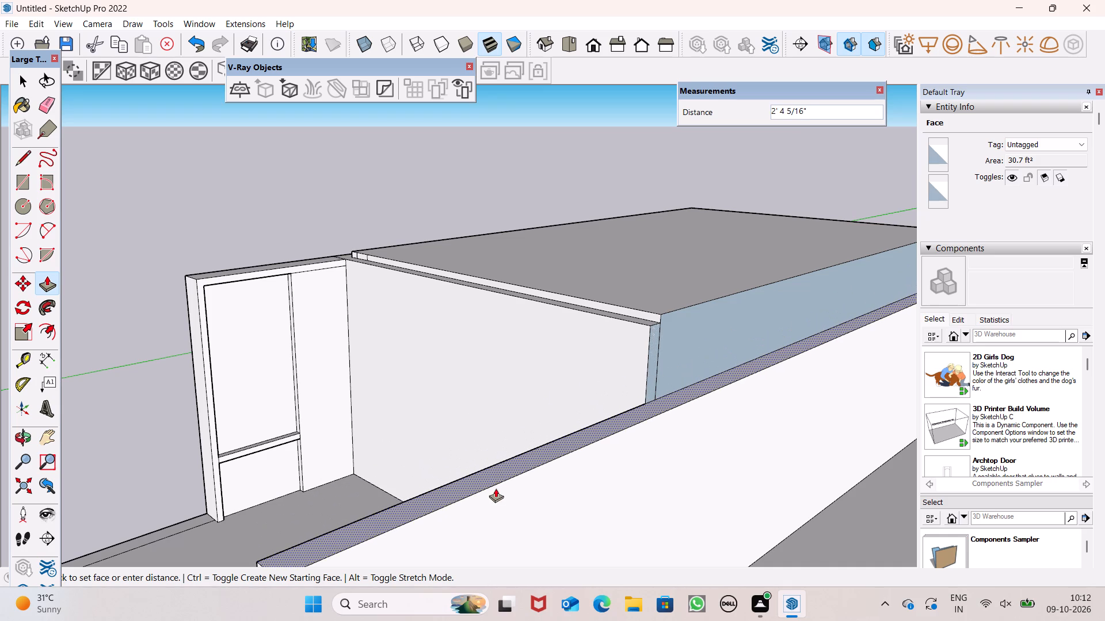
left_click_drag(496, 488, 485, 475)
type("4'")
key("Return")
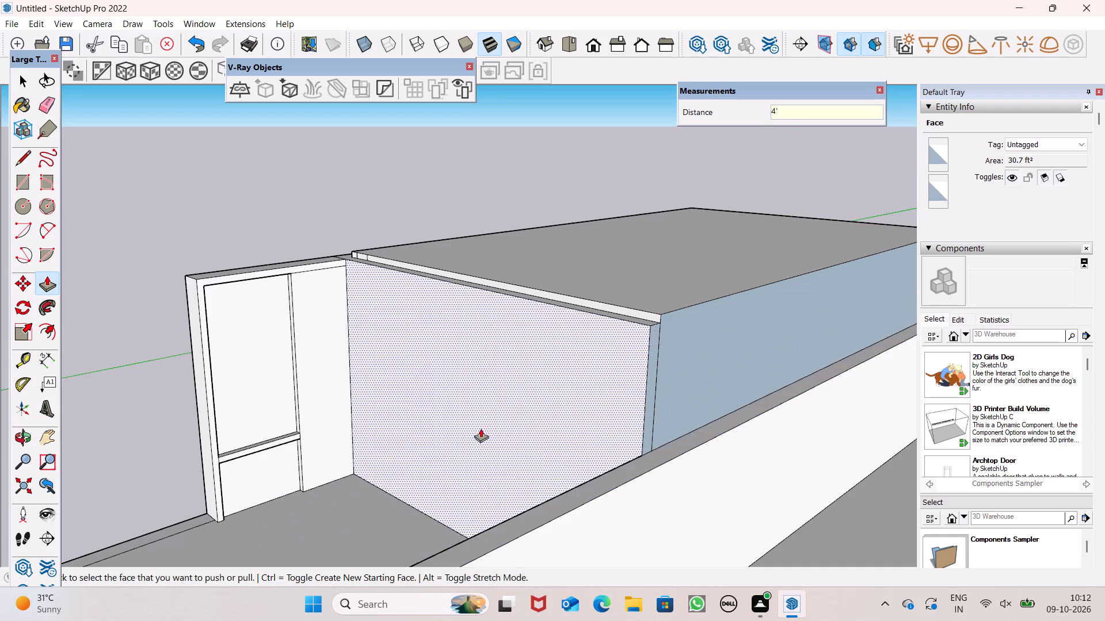
Examine the cross wall's height against the roofed corner room and the neighbouring partitions.
scroll(499, 363, "down", 8)
middle_click_drag(509, 400, 666, 350)
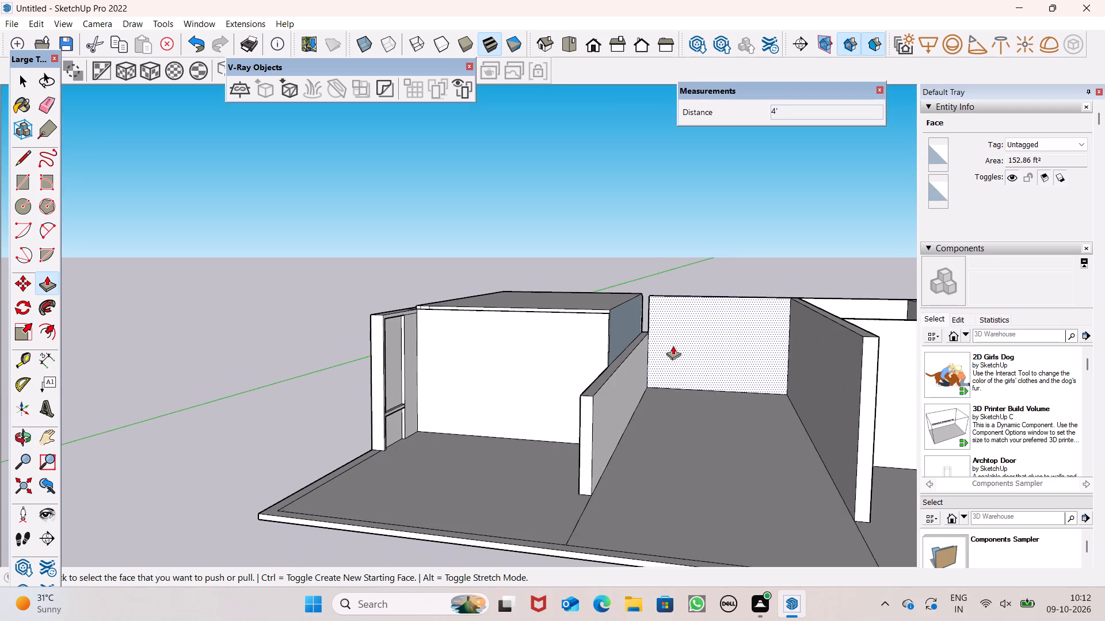
scroll(470, 322, "down", 1)
middle_click_drag(573, 427, 624, 438)
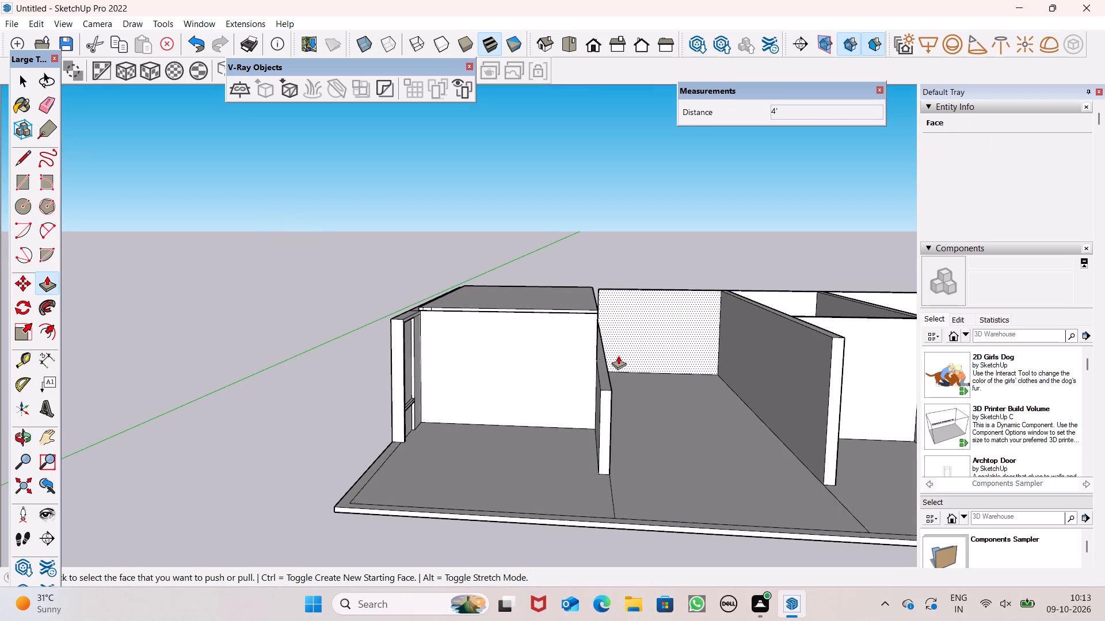
left_click(361, 281)
key("space")
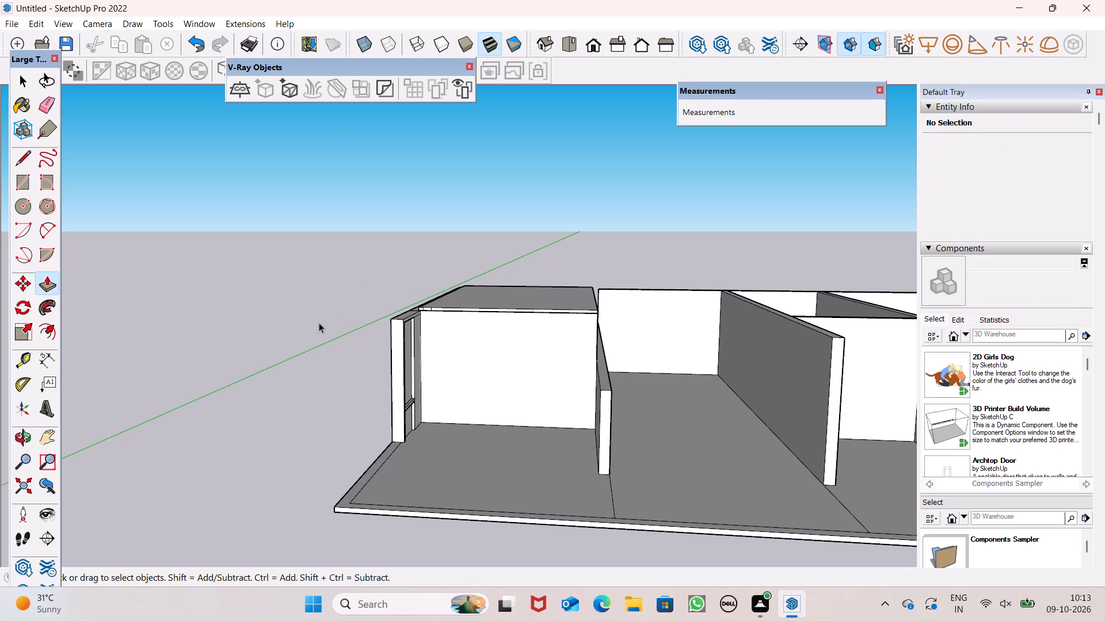
left_click(51, 295)
left_click(48, 277)
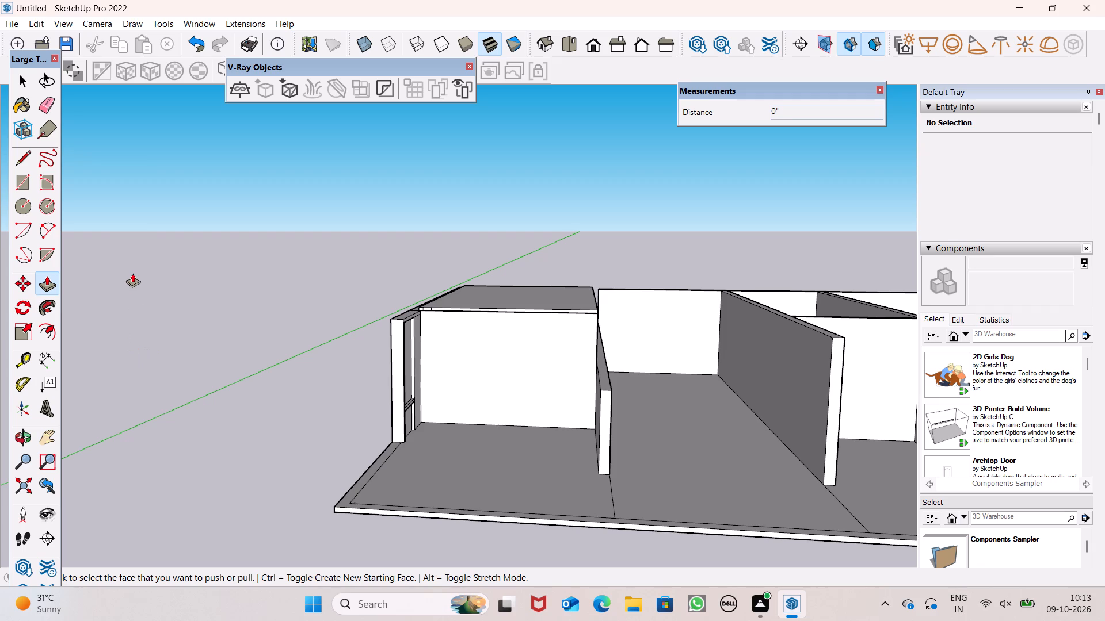
scroll(129, 274, "down", 1)
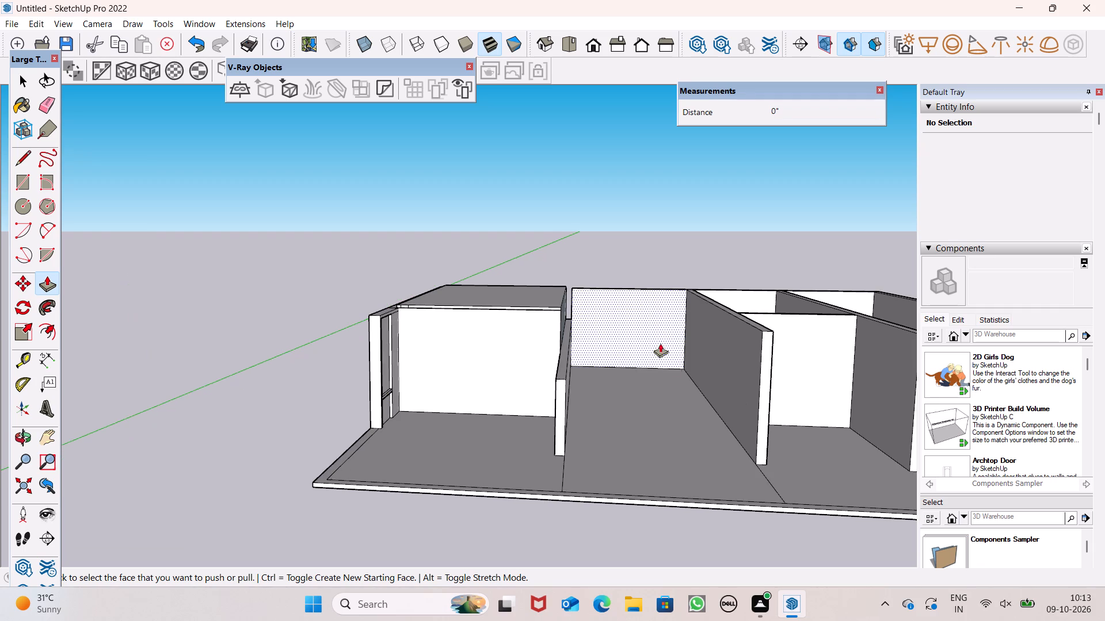
middle_click_drag(669, 364, 419, 462)
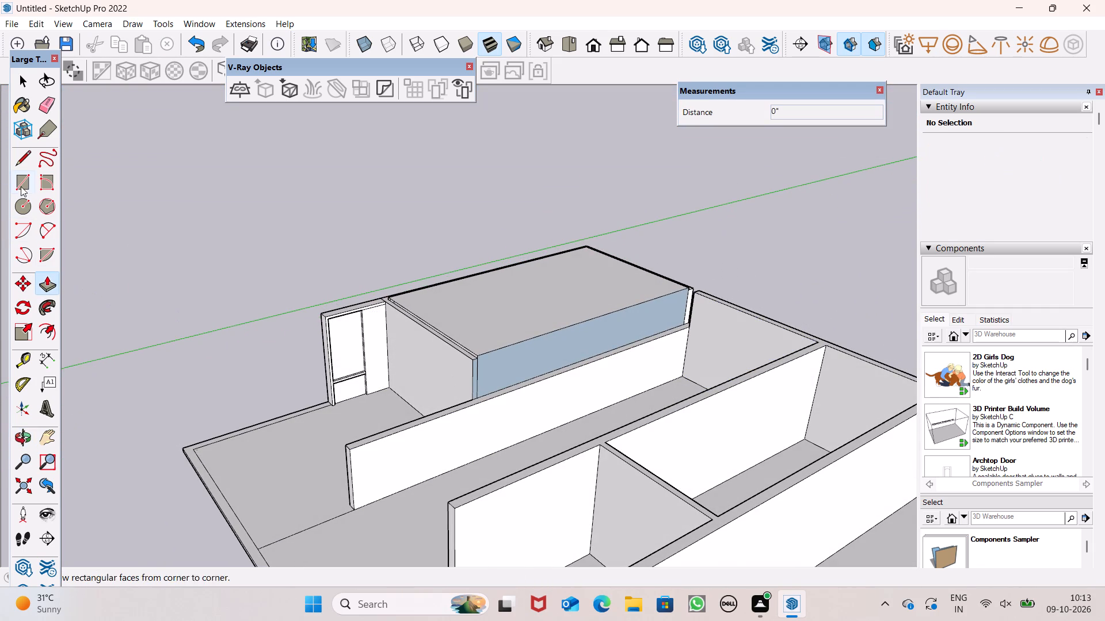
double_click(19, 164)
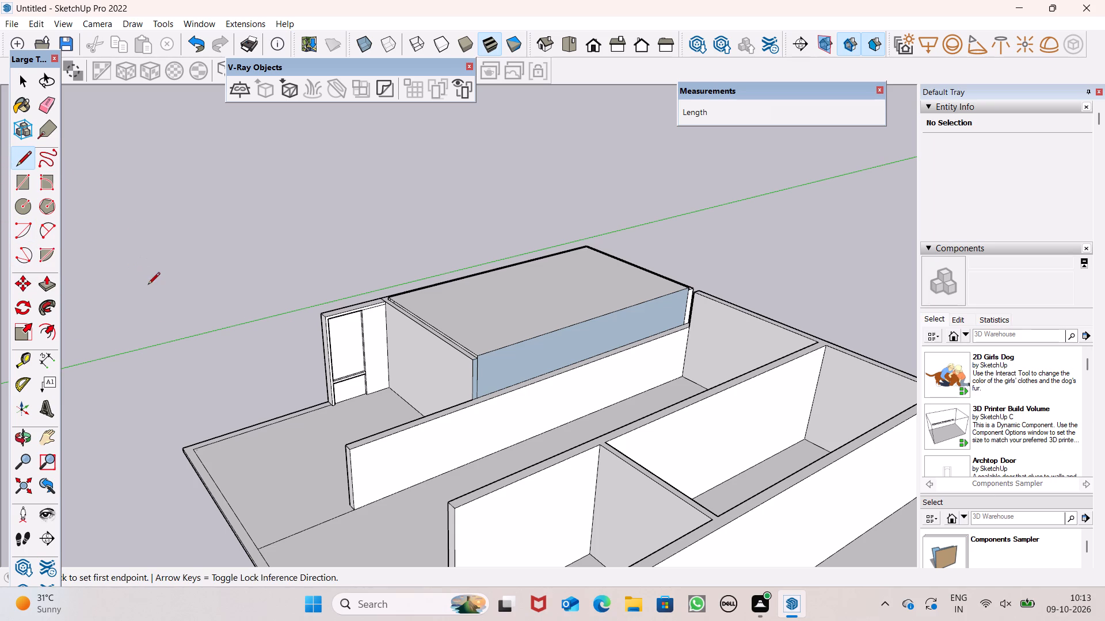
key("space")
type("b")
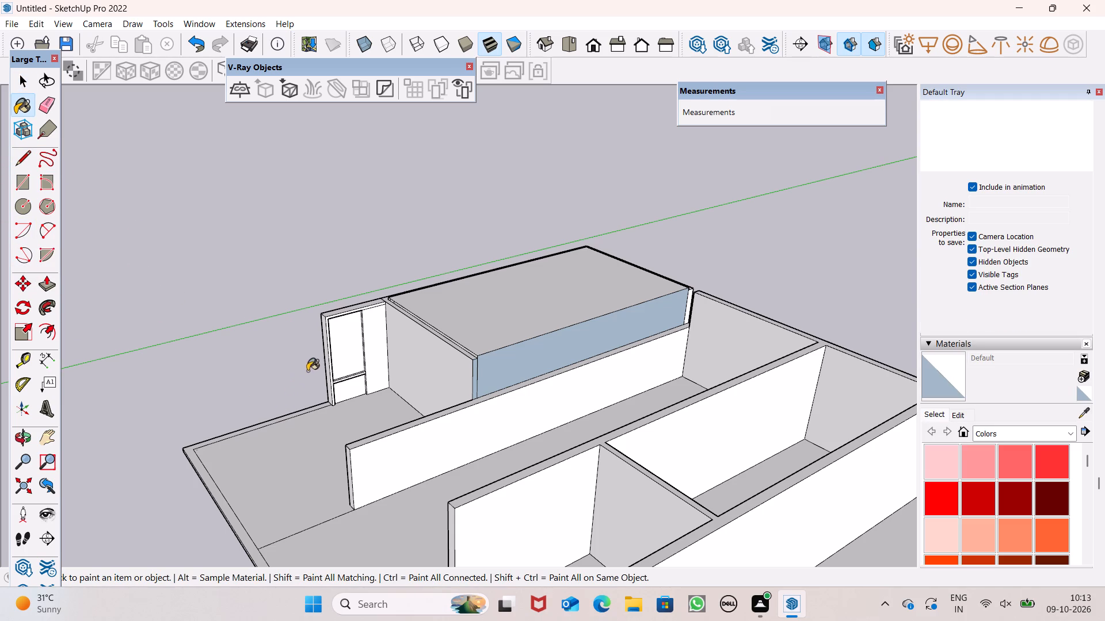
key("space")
Examine the overall wall layout from the open front side and from above the cross wall.
scroll(334, 374, "down", 3)
middle_click_drag(369, 464, 677, 378)
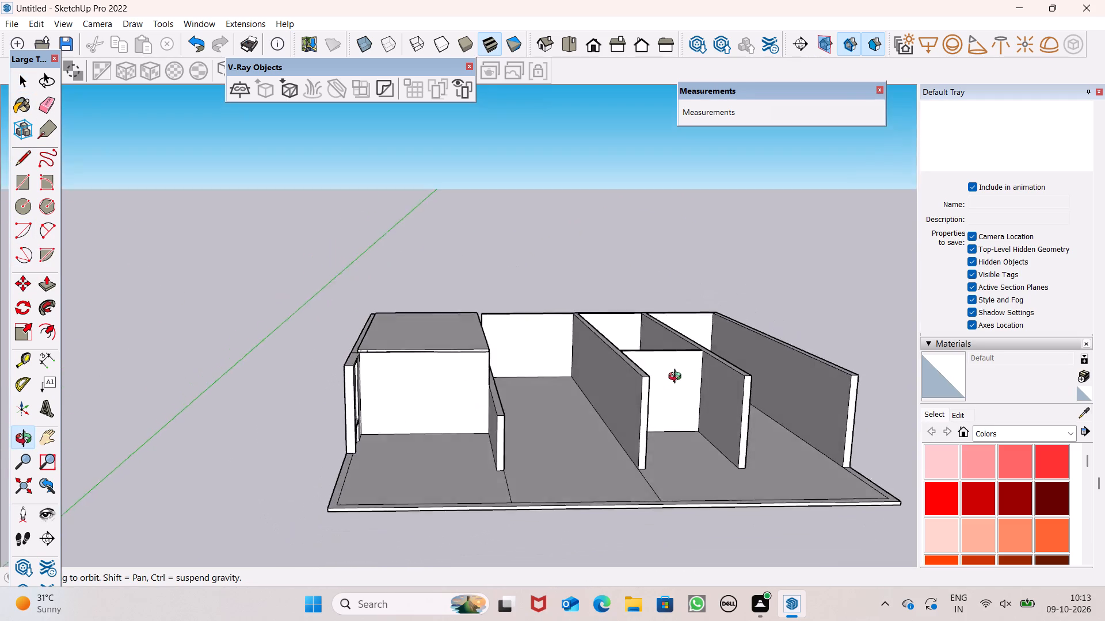
middle_click_drag(677, 378, 694, 372)
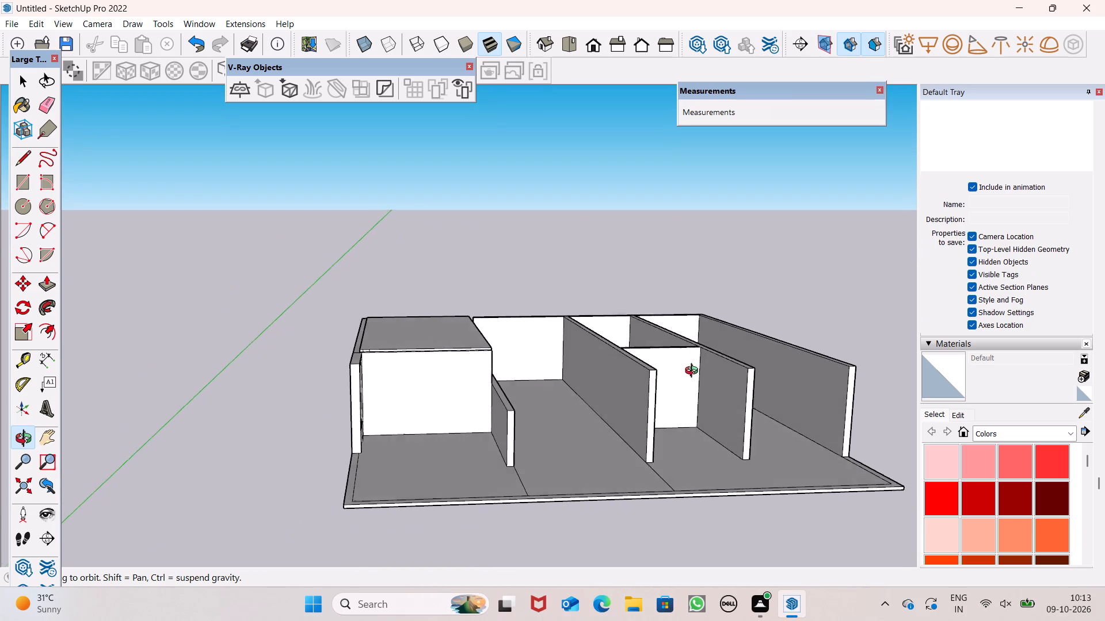
middle_click_drag(694, 372, 688, 342)
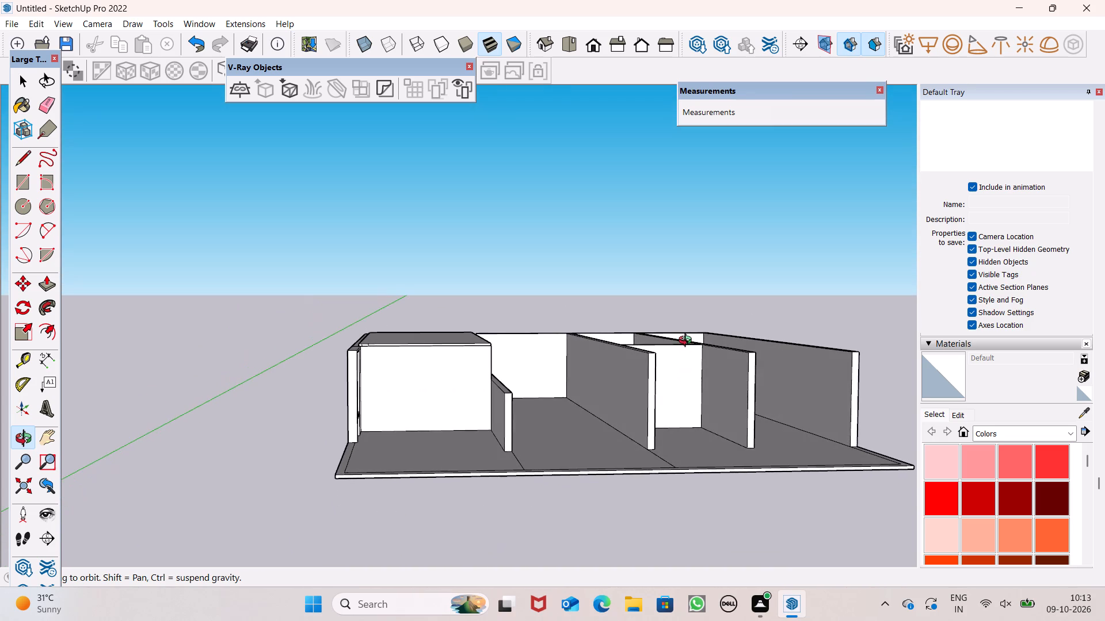
middle_click_drag(688, 342, 680, 355)
scroll(605, 346, "up", 1)
middle_click_drag(601, 343, 515, 398)
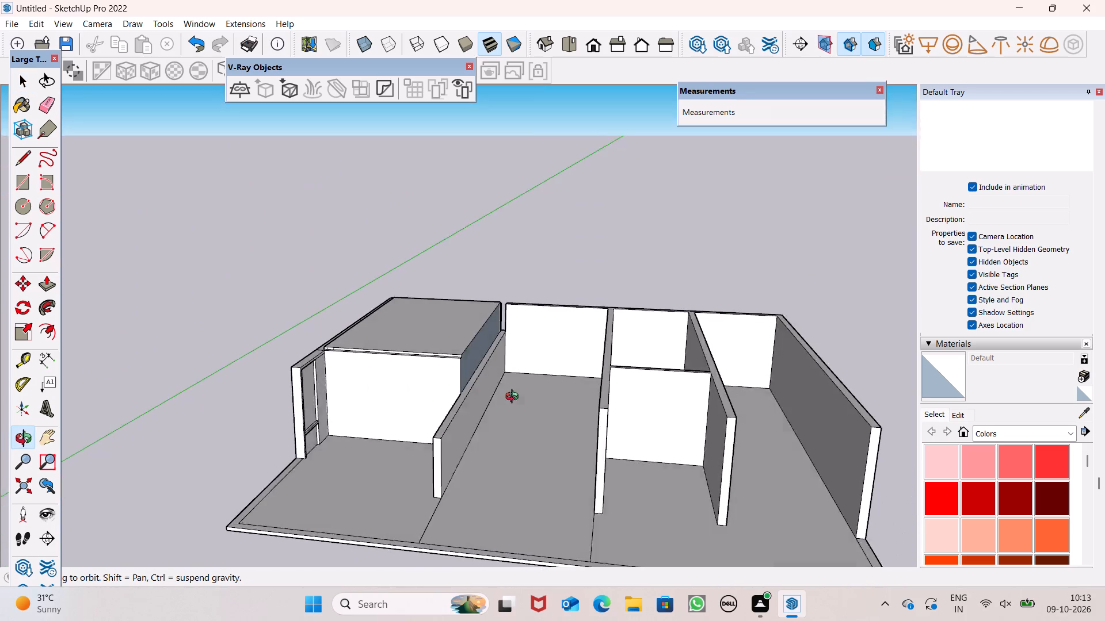
middle_click_drag(515, 398, 329, 477)
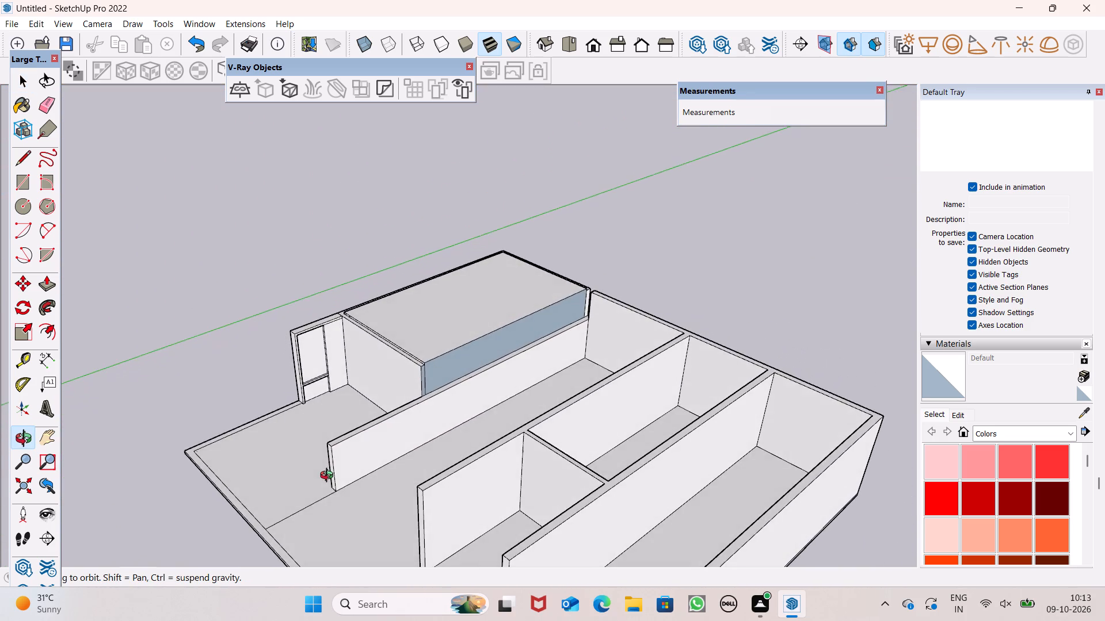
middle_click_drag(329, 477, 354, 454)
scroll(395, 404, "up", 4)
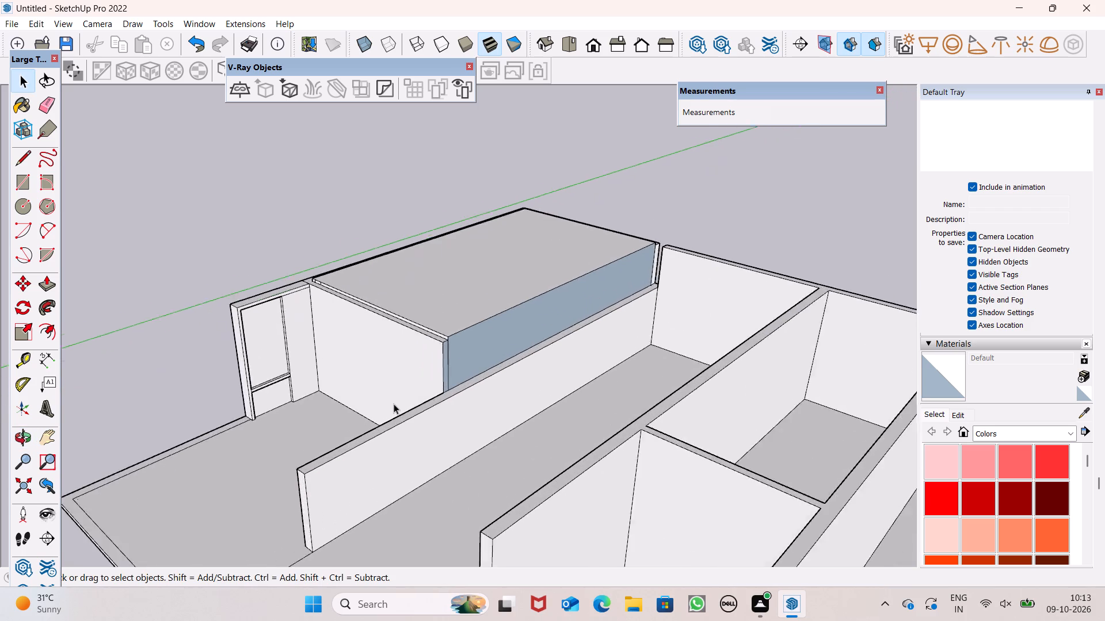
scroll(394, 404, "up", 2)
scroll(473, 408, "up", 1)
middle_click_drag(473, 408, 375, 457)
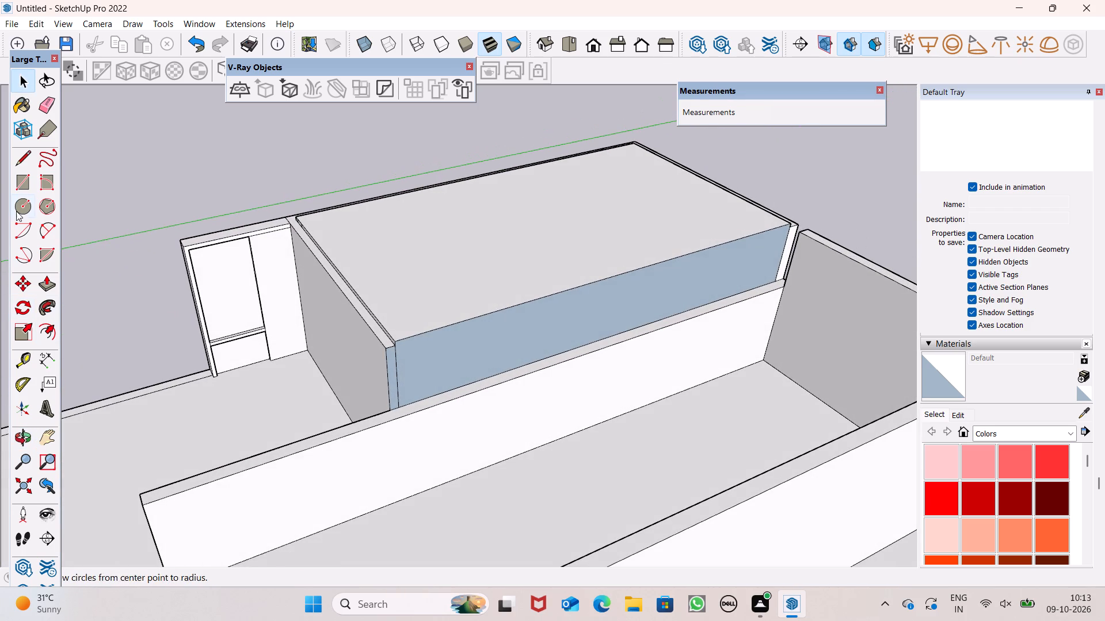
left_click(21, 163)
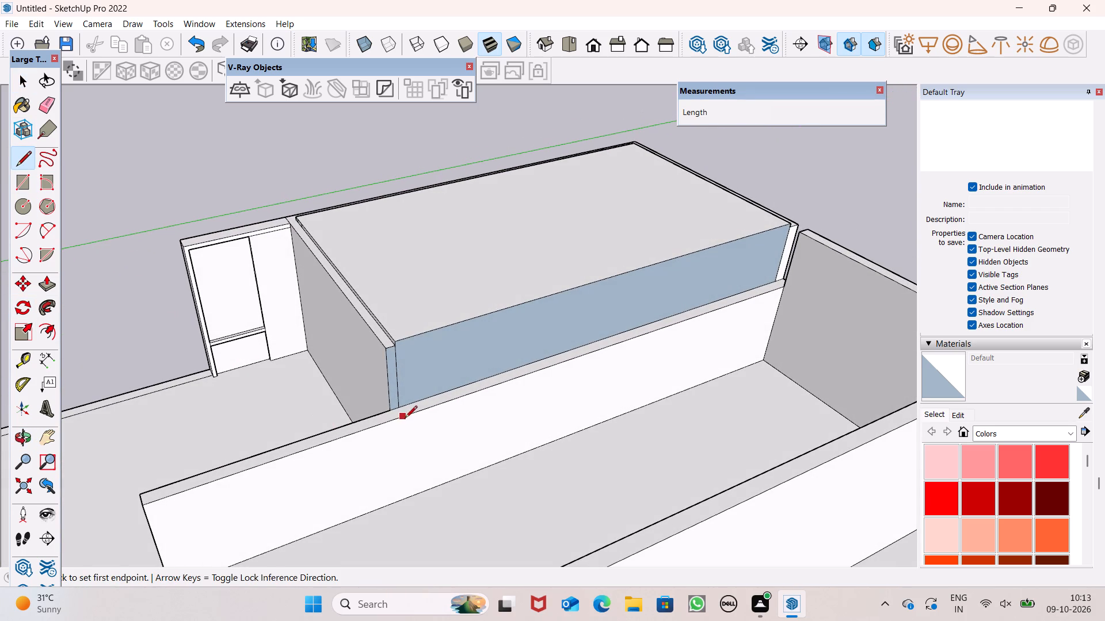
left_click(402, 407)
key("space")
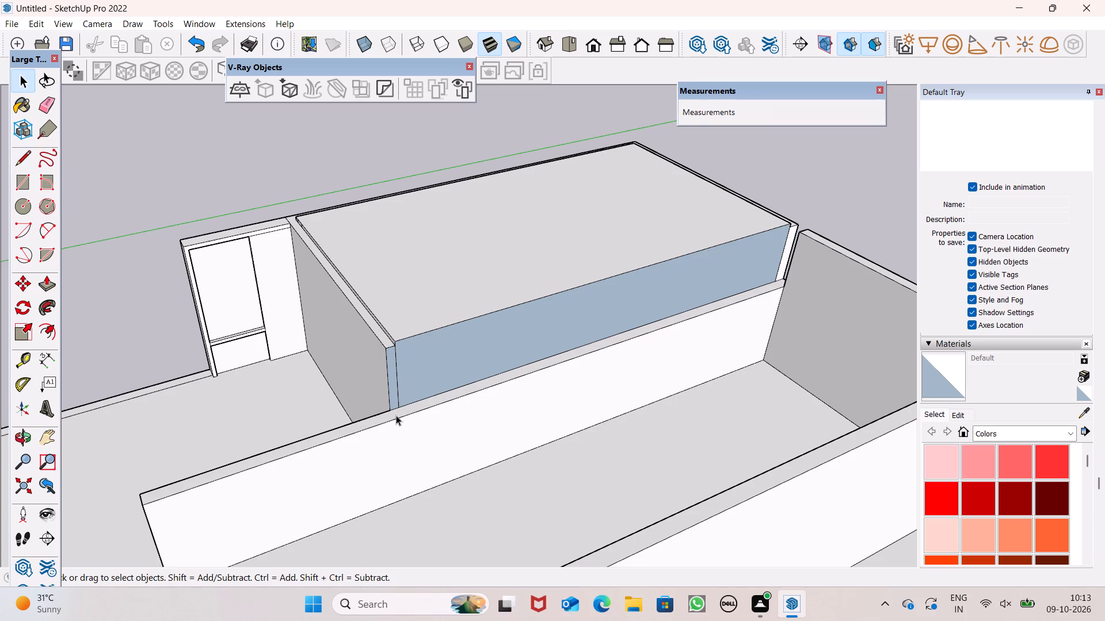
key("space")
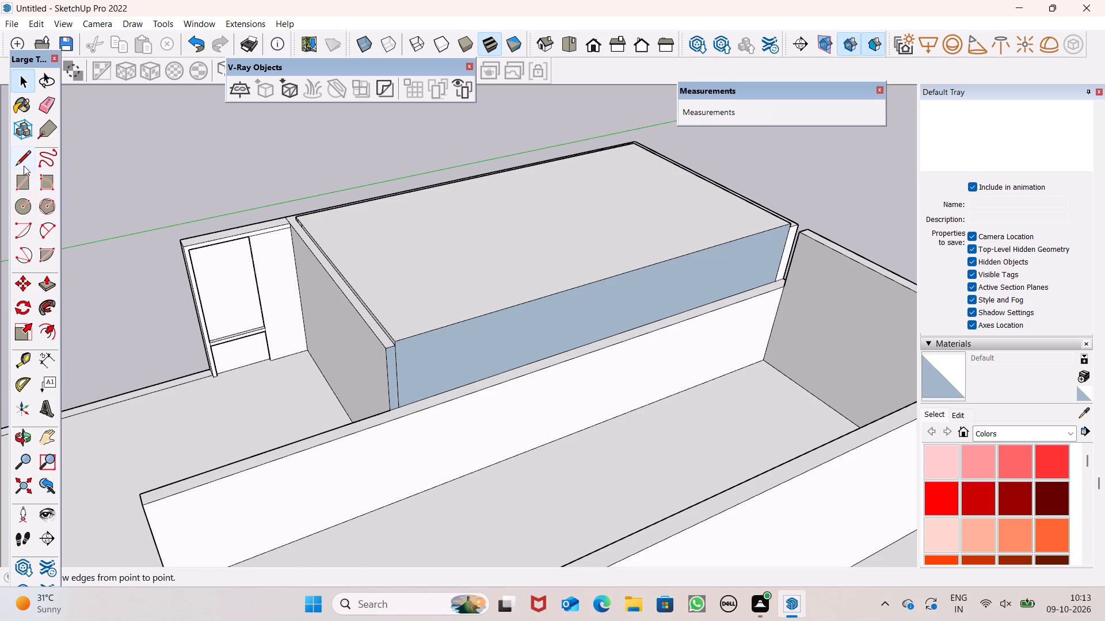
Draw two full-height vertical lines 6" apart on the lowered cross wall's inner face, just past the roofed room's corner.
left_click(25, 165)
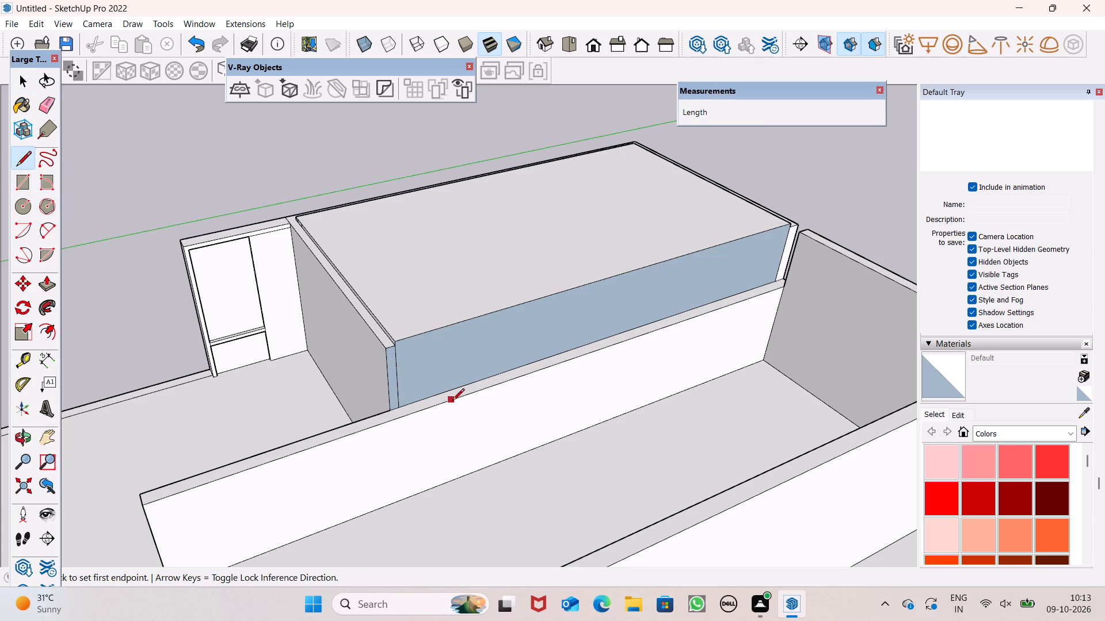
left_click(482, 394)
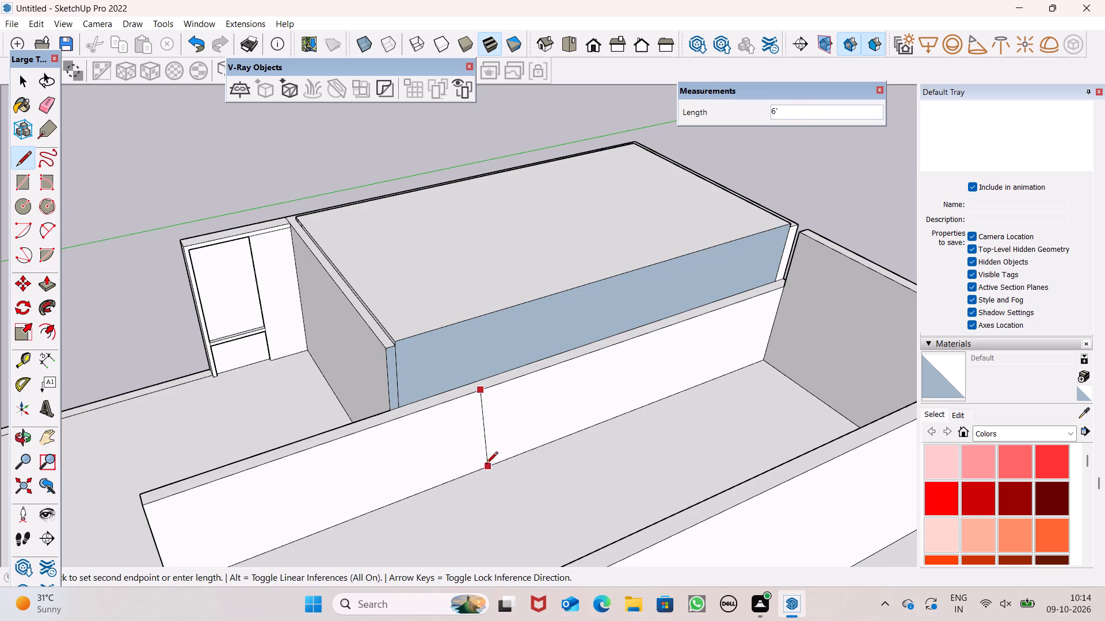
left_click(483, 471)
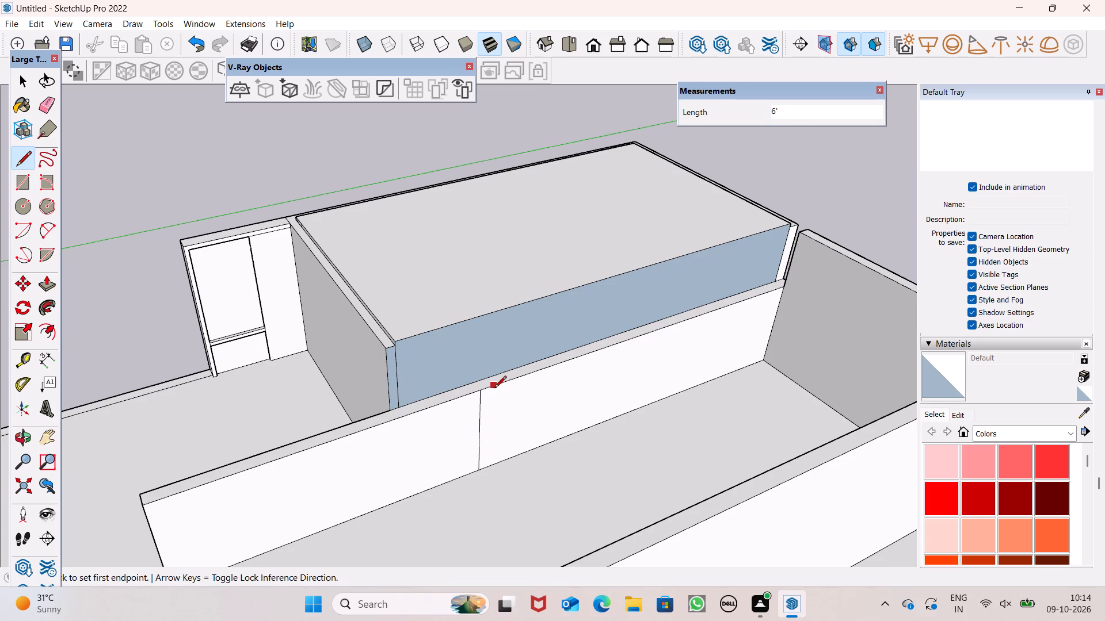
left_click(486, 393)
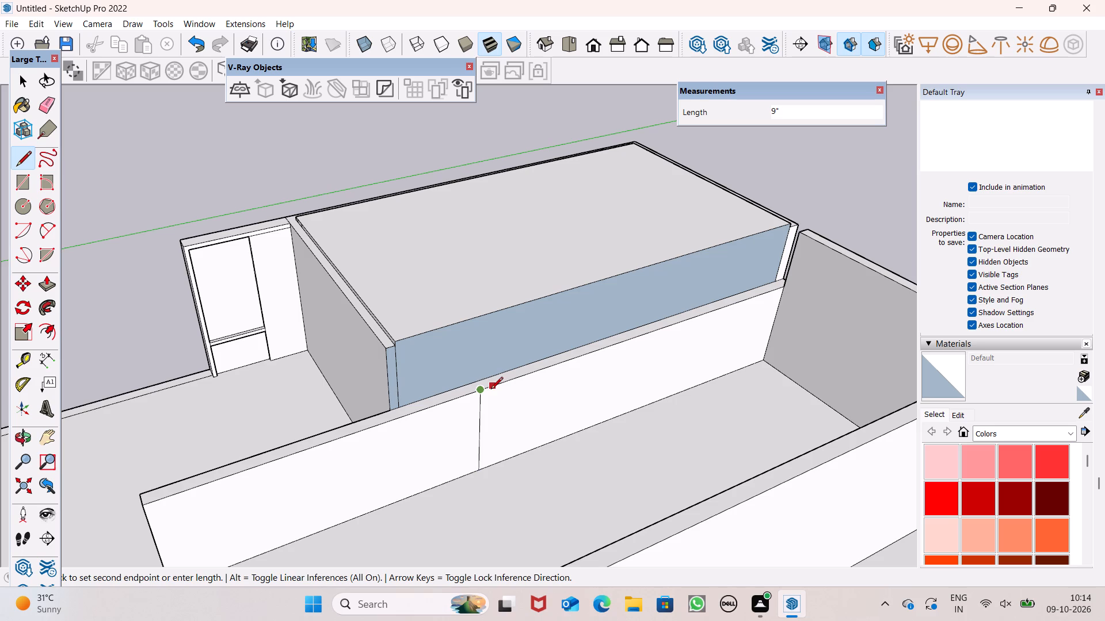
key("6")
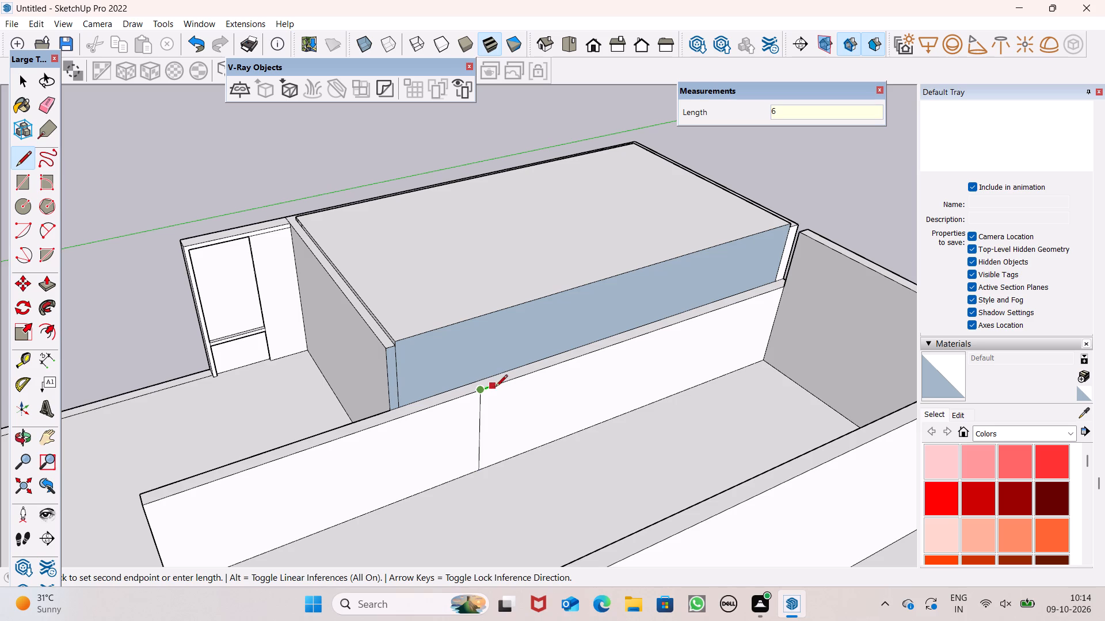
key("shift+quotedbl")
key("Return")
left_click(486, 389)
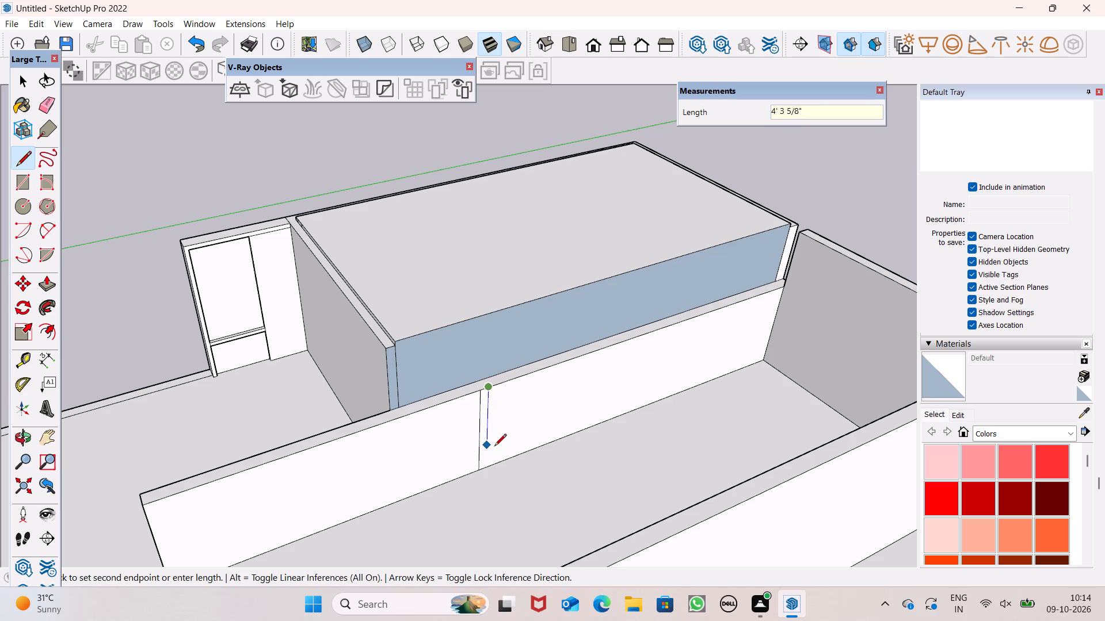
left_click(490, 467)
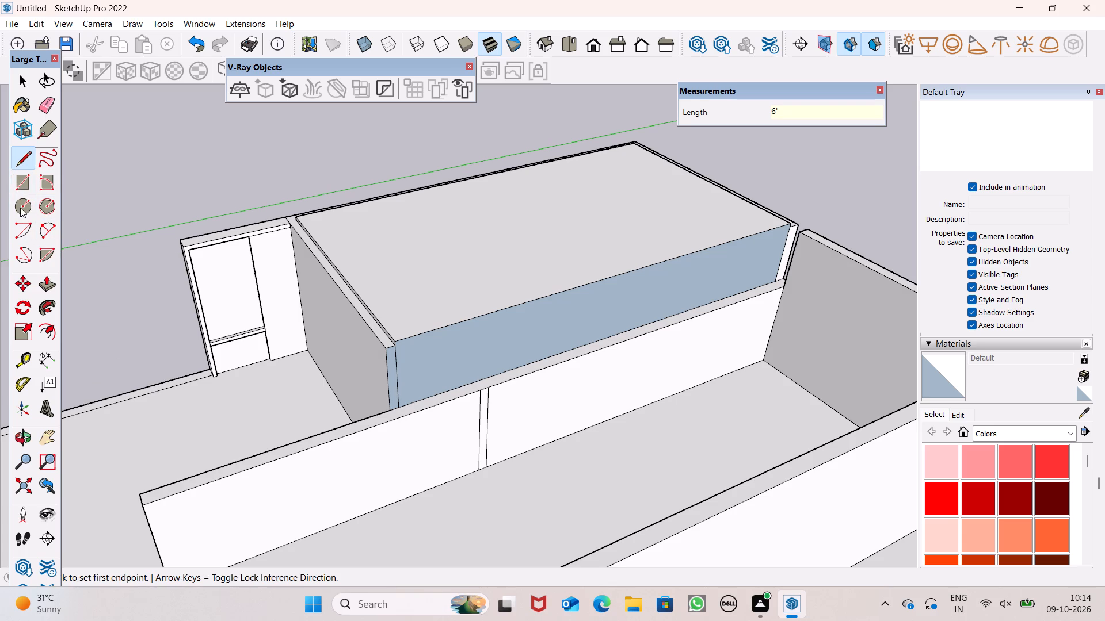
Pull the narrow strip between the two vertical lines 6" out from the cross wall to form a post.
left_click(28, 186)
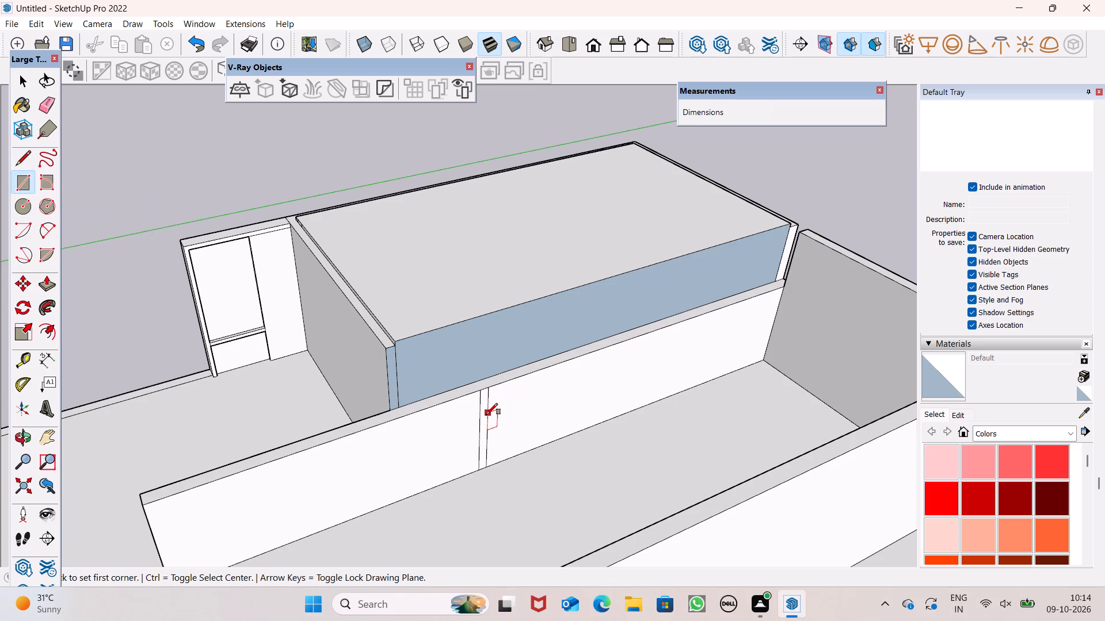
left_click(43, 287)
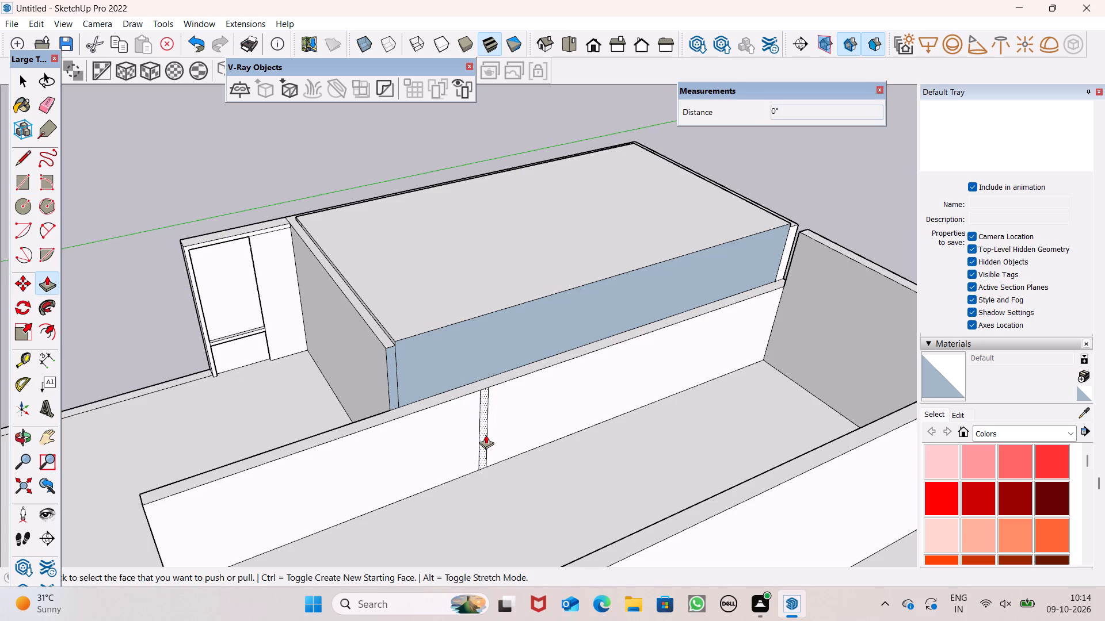
left_click_drag(483, 436, 485, 440)
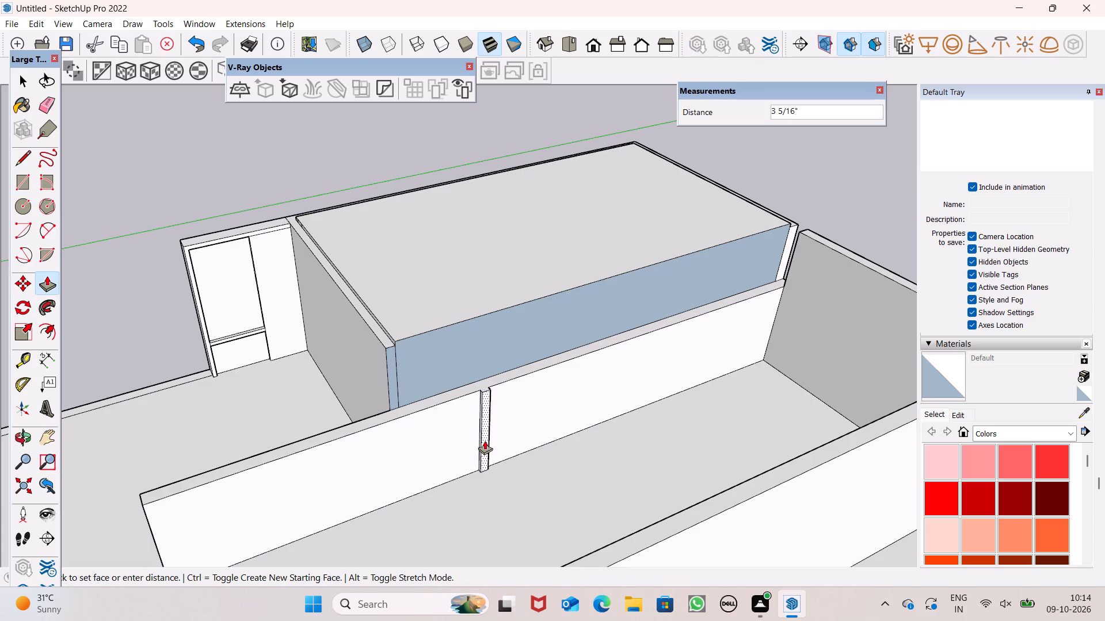
left_click_drag(485, 440, 485, 442)
type("6\"")
key("Return")
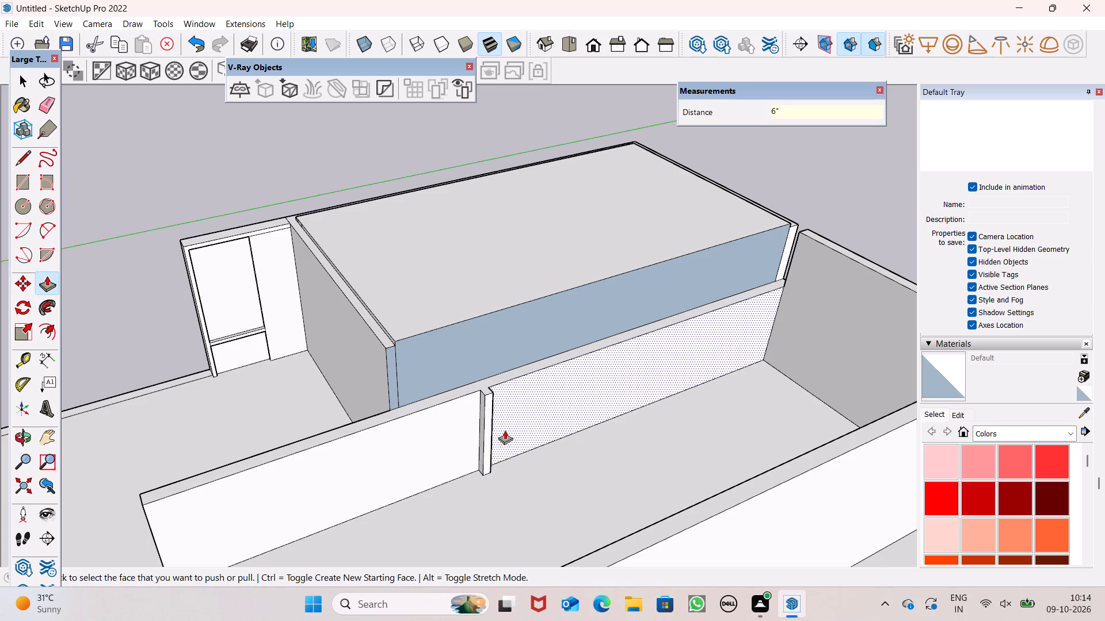
Draw a 6" line across the post's top where it meets the cross wall, separating the post's top face.
left_click(20, 163)
scroll(349, 400, "up", 1)
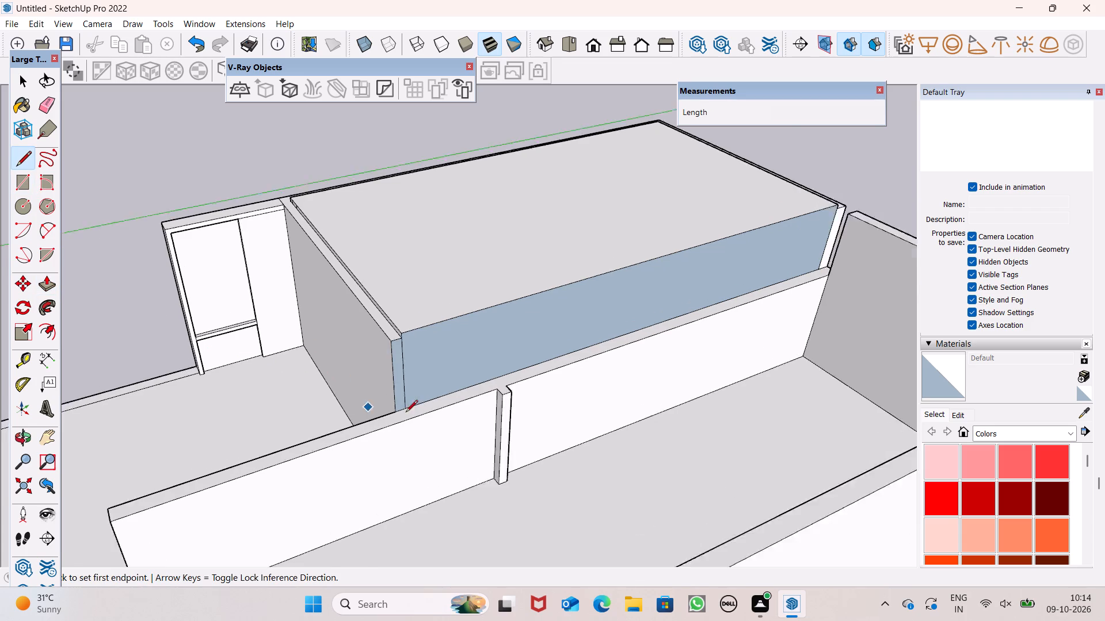
scroll(406, 413, "up", 6)
left_click_drag(494, 354, 502, 350)
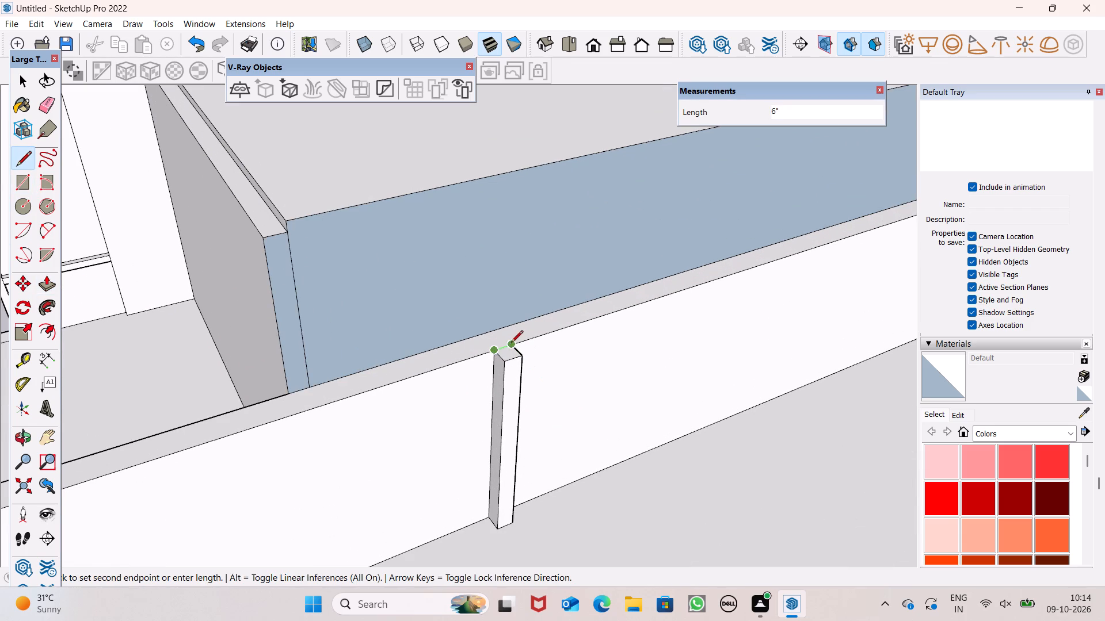
left_click(512, 343)
scroll(322, 350, "down", 5)
scroll(262, 365, "down", 3)
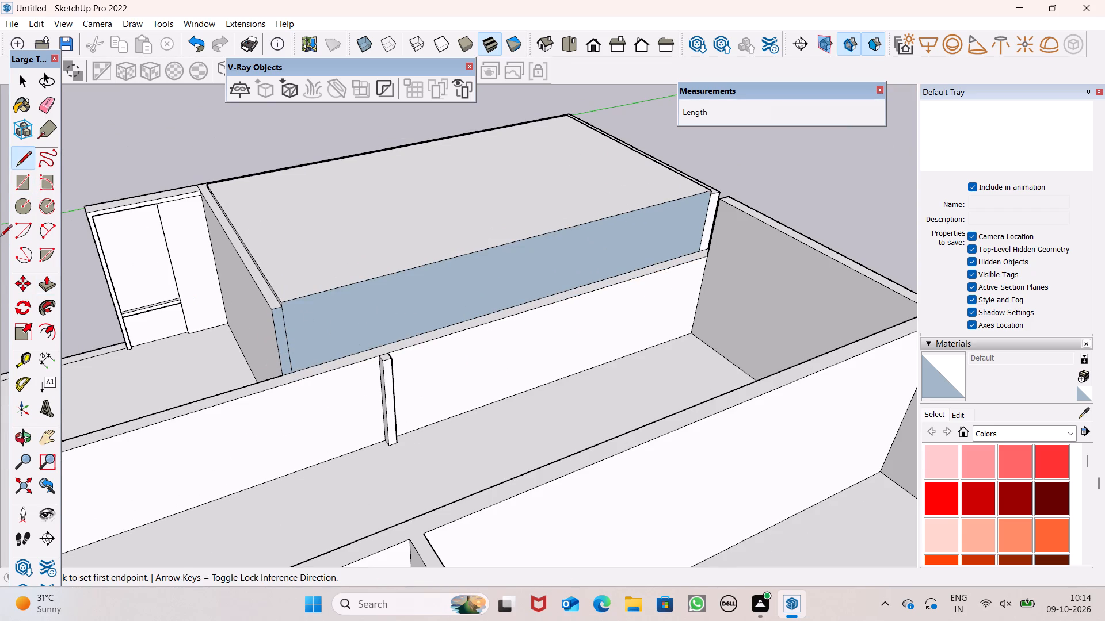
Pull the post's square top face up above the cross wall to roughly the roof slab's level.
left_click(48, 286)
scroll(265, 328, "up", 1)
middle_click_drag(264, 331, 262, 373)
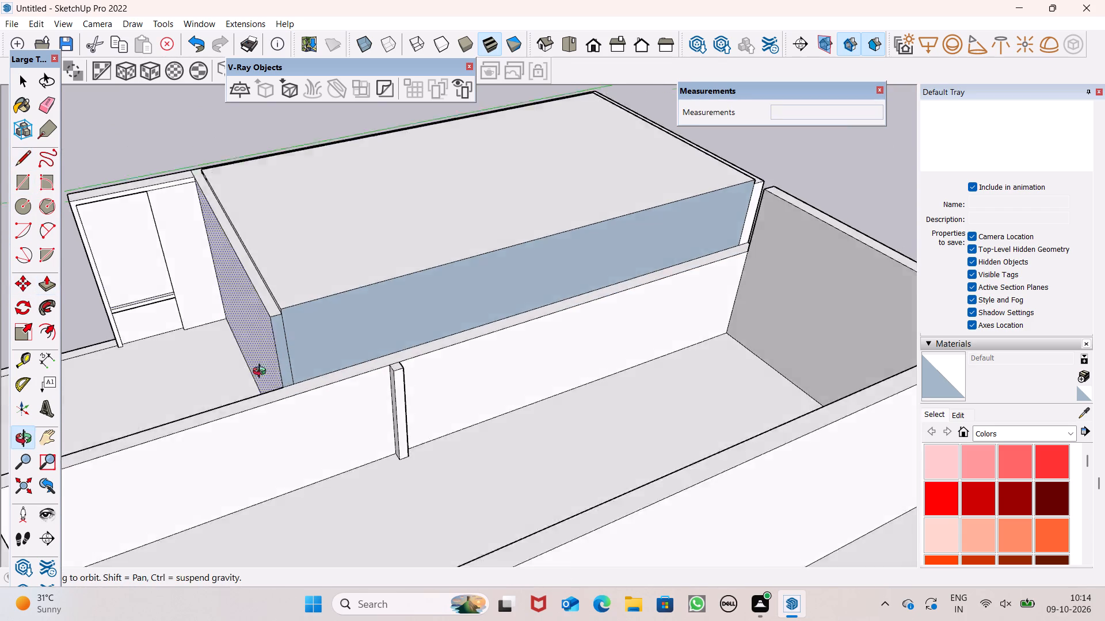
middle_click_drag(262, 373, 323, 463)
scroll(451, 435, "up", 8)
left_click_drag(409, 438, 361, 385)
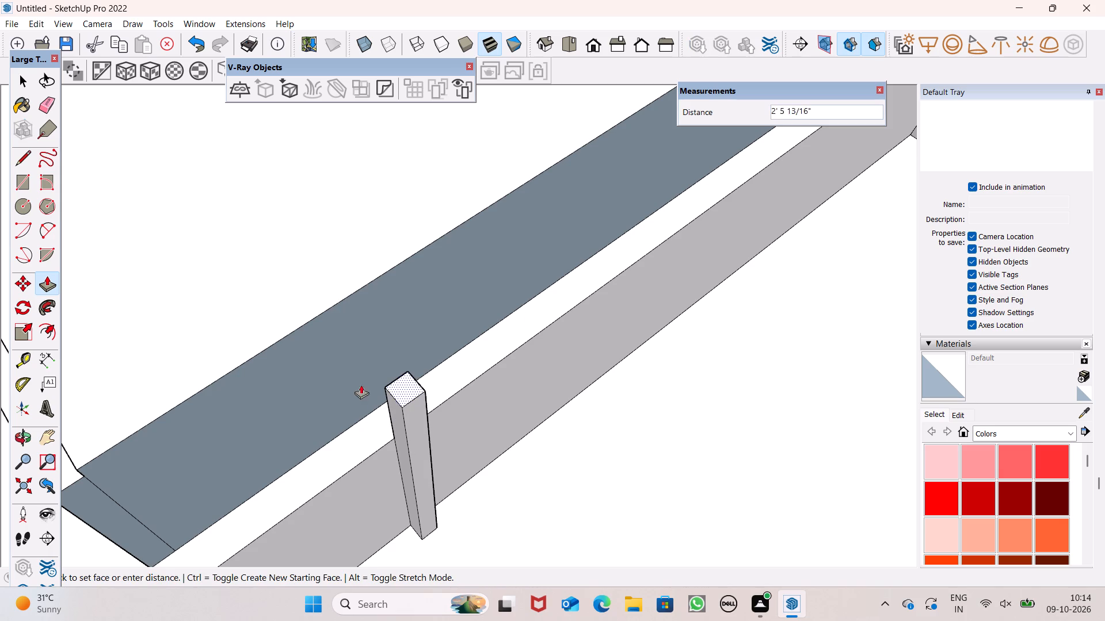
left_click_drag(361, 385, 275, 332)
left_click(275, 332)
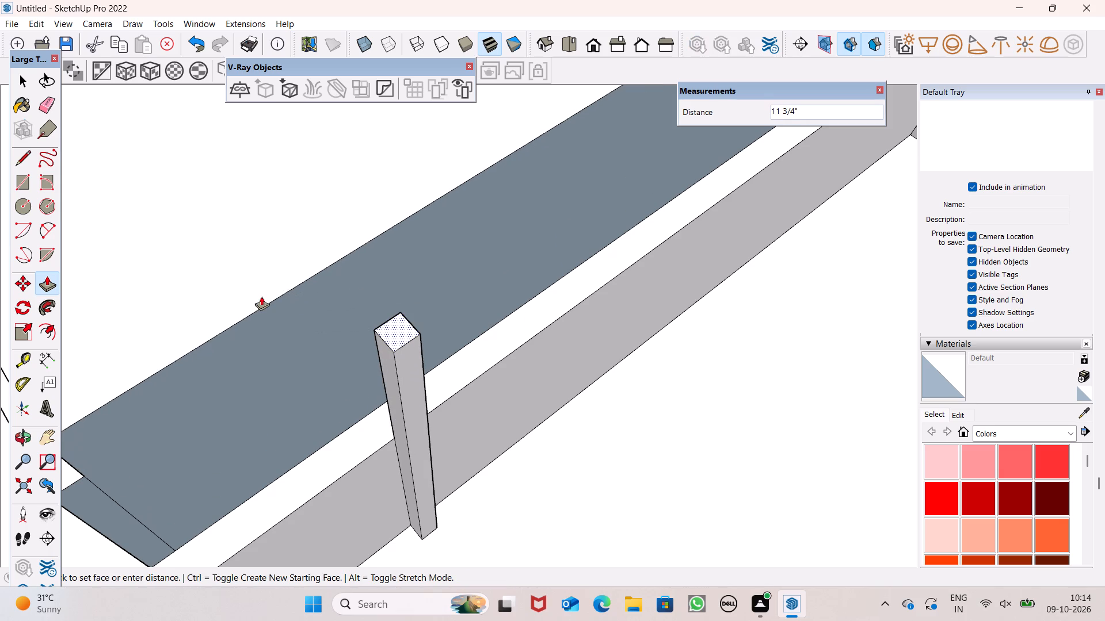
key("space")
scroll(291, 301, "down", 5)
scroll(293, 350, "down", 2)
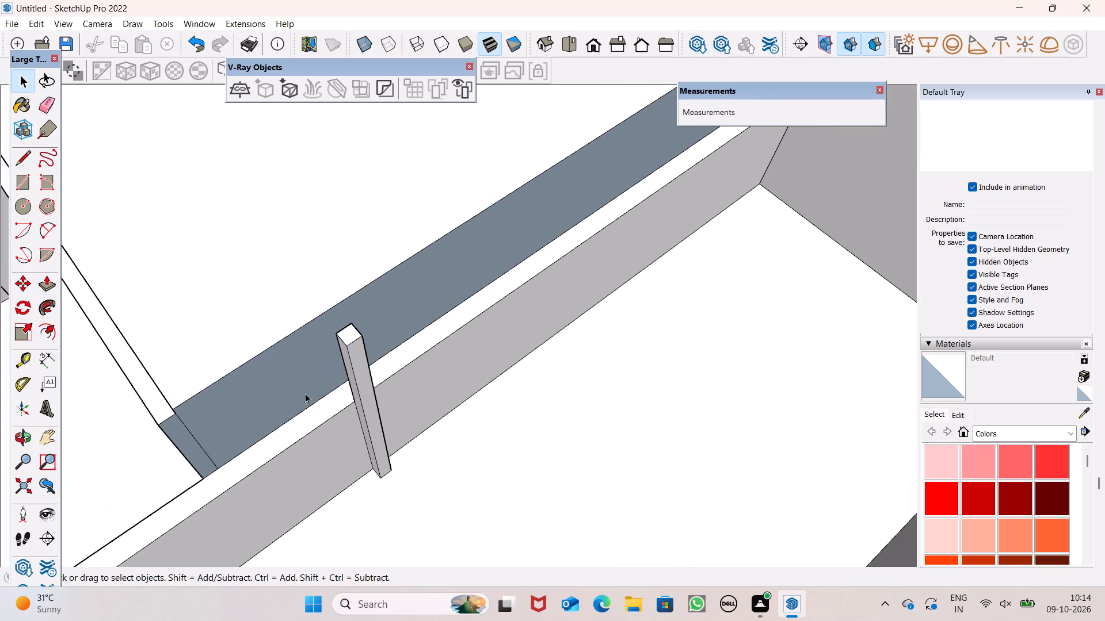
middle_click_drag(288, 325, 257, 145)
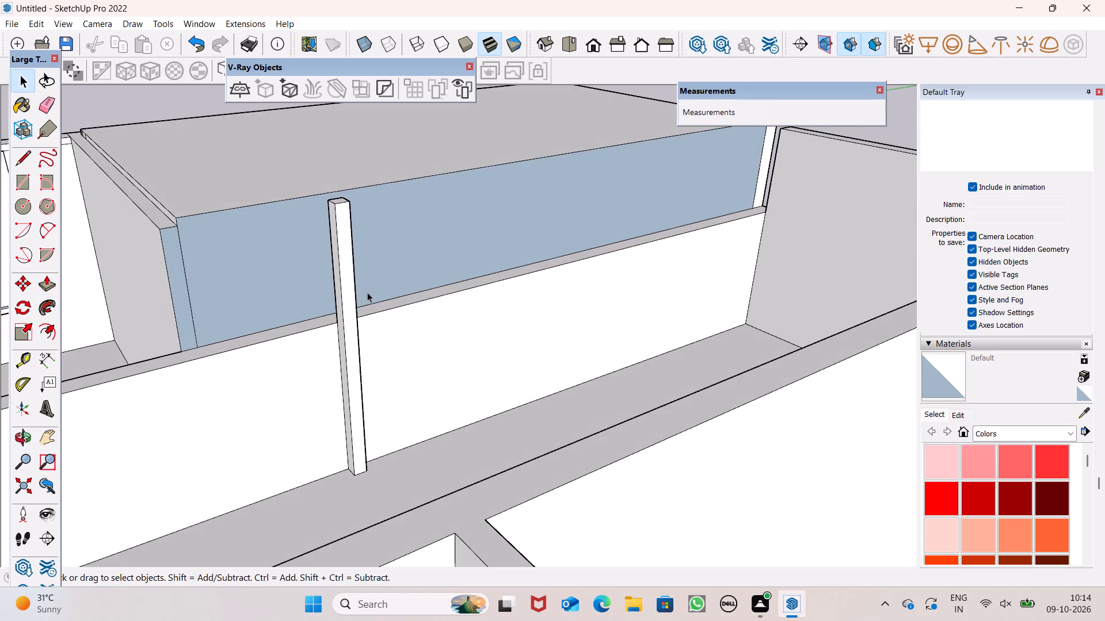
Pull the raised post's side face about 21' 5" along the cross wall toward the outer wall, making a taller wall.
left_click(48, 285)
middle_click_drag(455, 365, 44, 432)
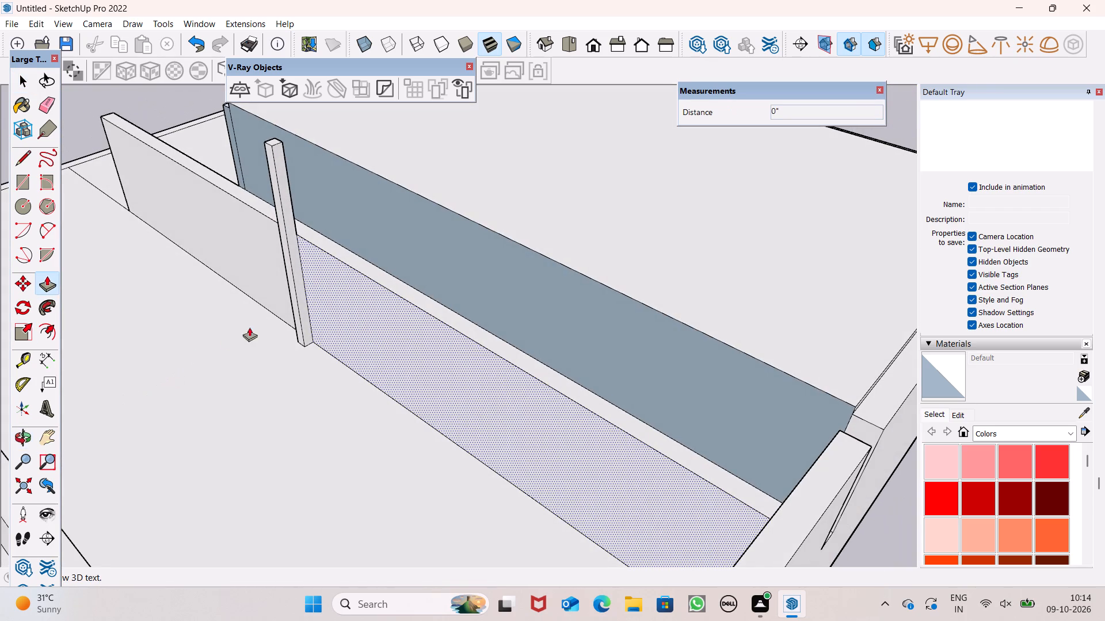
left_click_drag(301, 290, 524, 400)
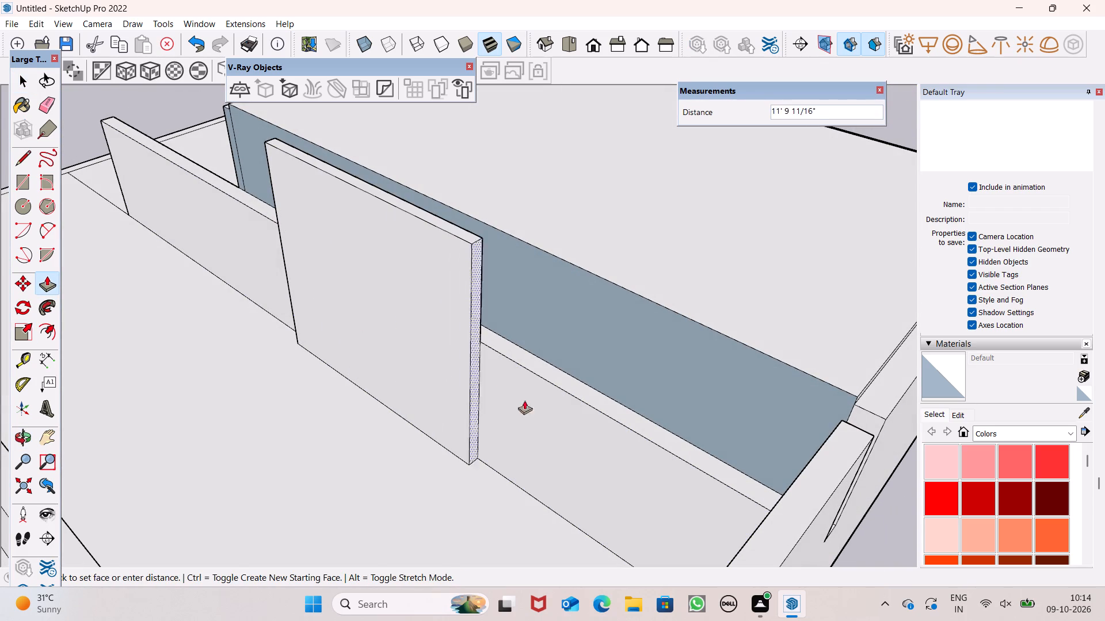
left_click_drag(524, 400, 773, 520)
Extend the taller wall's end face by about 7 5/16" and a further 2 1/4" to meet the outer wall.
middle_click_drag(837, 530, 726, 504)
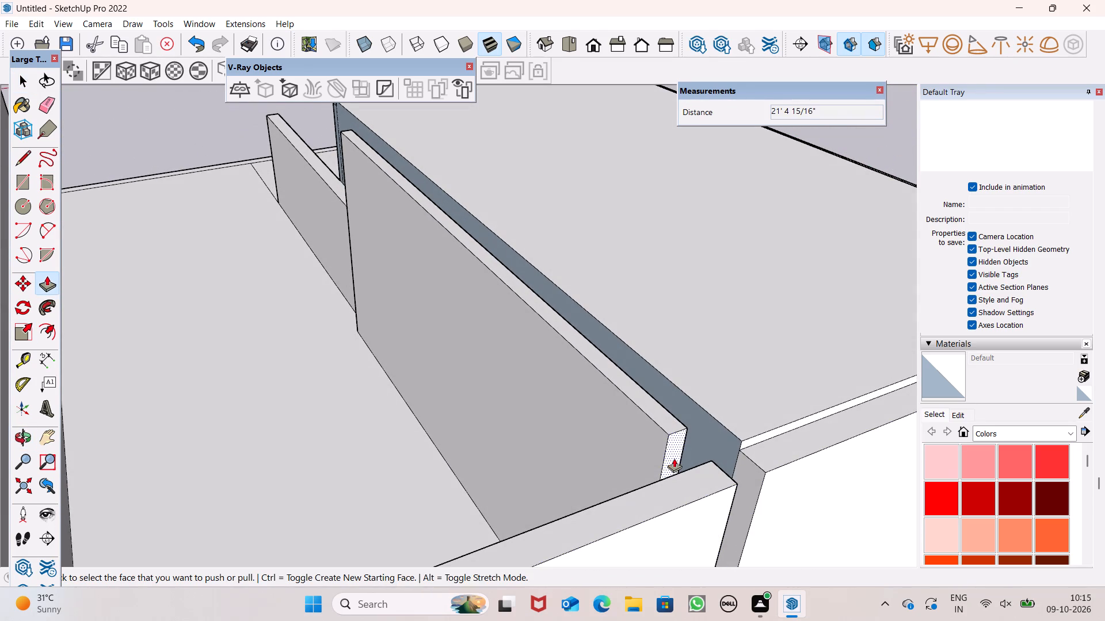
left_click_drag(673, 454, 681, 482)
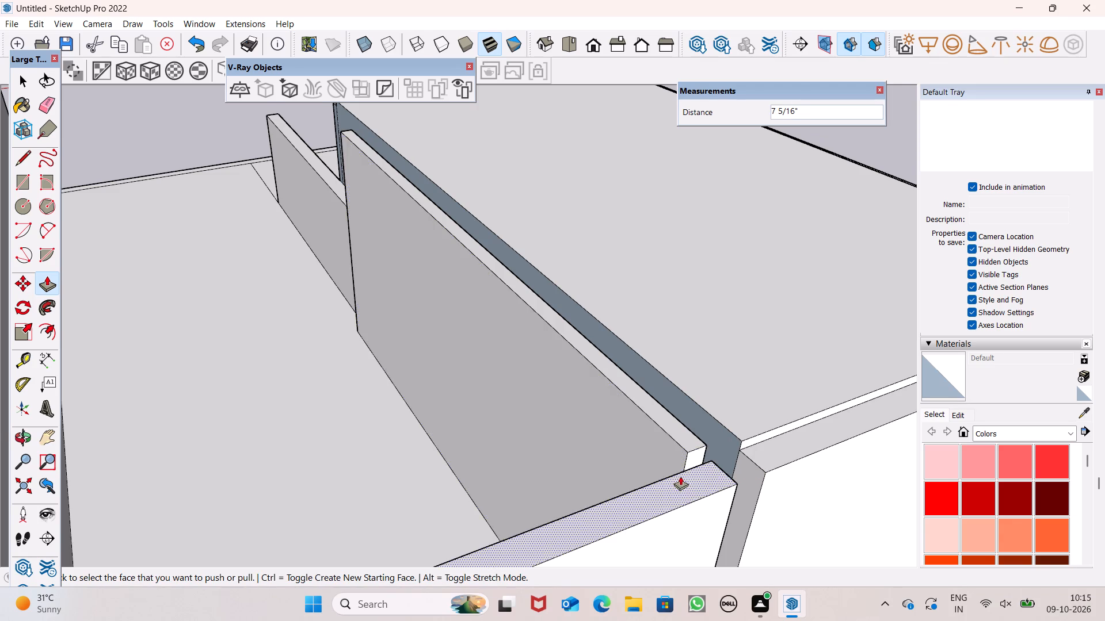
middle_click_drag(679, 476, 761, 527)
scroll(749, 466, "up", 2)
scroll(748, 459, "down", 1)
scroll(748, 458, "up", 1)
scroll(744, 454, "down", 1)
scroll(738, 451, "up", 2)
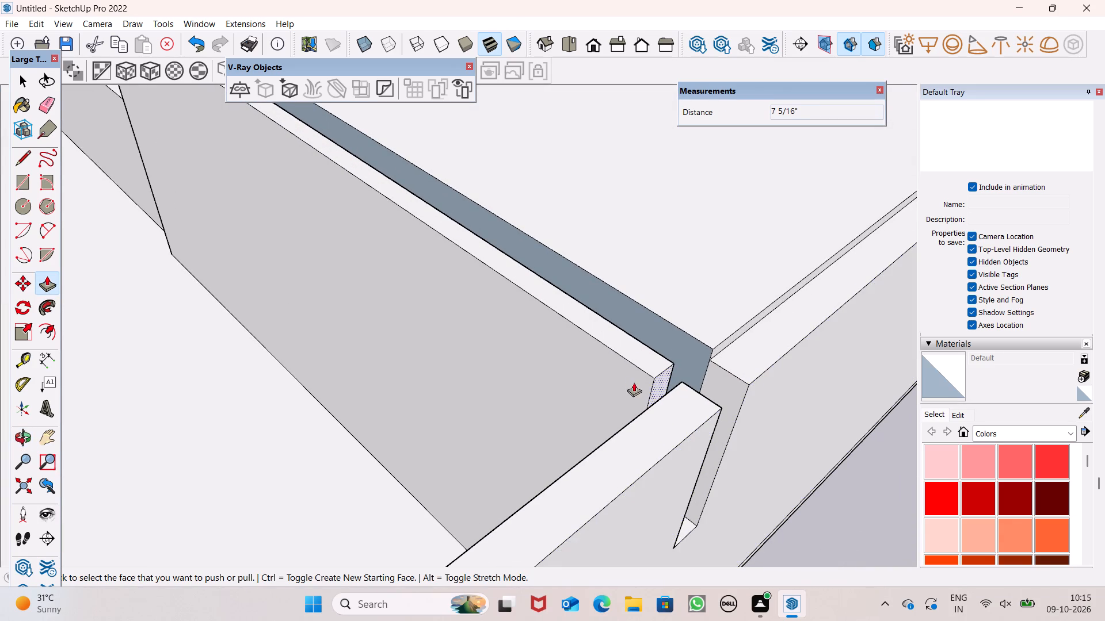
left_click_drag(656, 390, 662, 401)
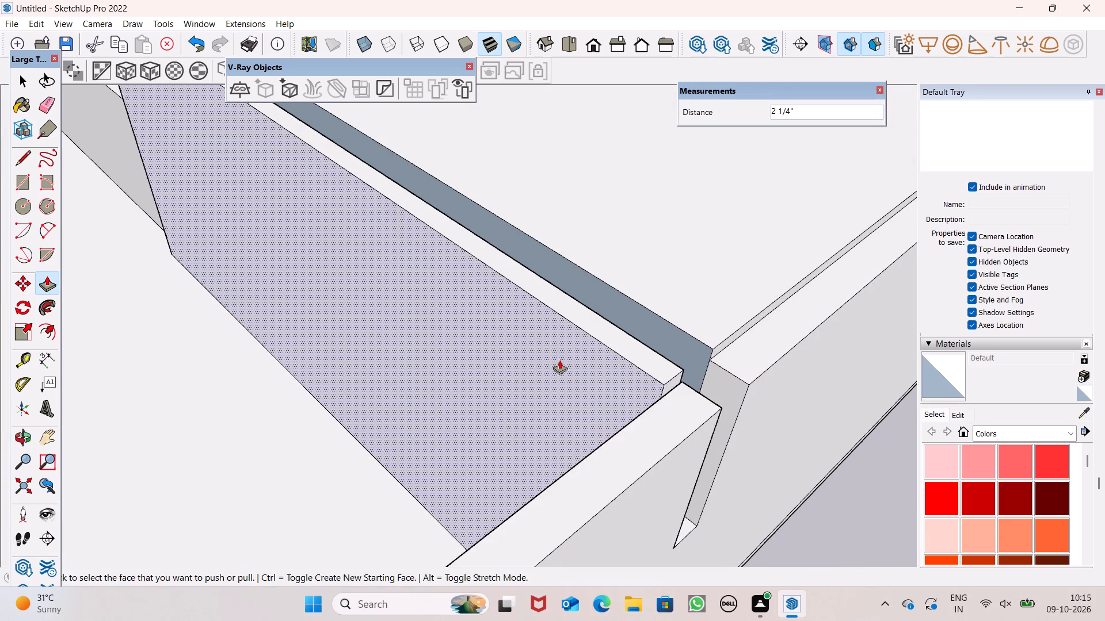
Examine the taller wall's junction with the outer wall and roof slab from the inner and outer sides.
scroll(554, 360, "down", 2)
scroll(552, 361, "up", 1)
scroll(552, 364, "down", 3)
middle_click_drag(547, 413, 768, 366)
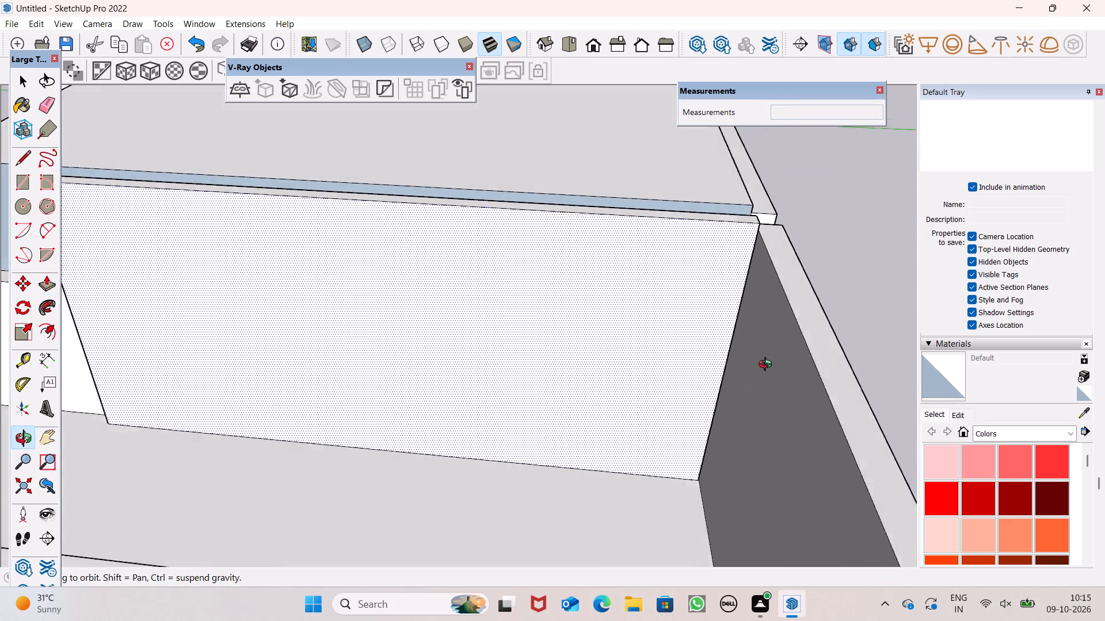
middle_click_drag(768, 366, 769, 354)
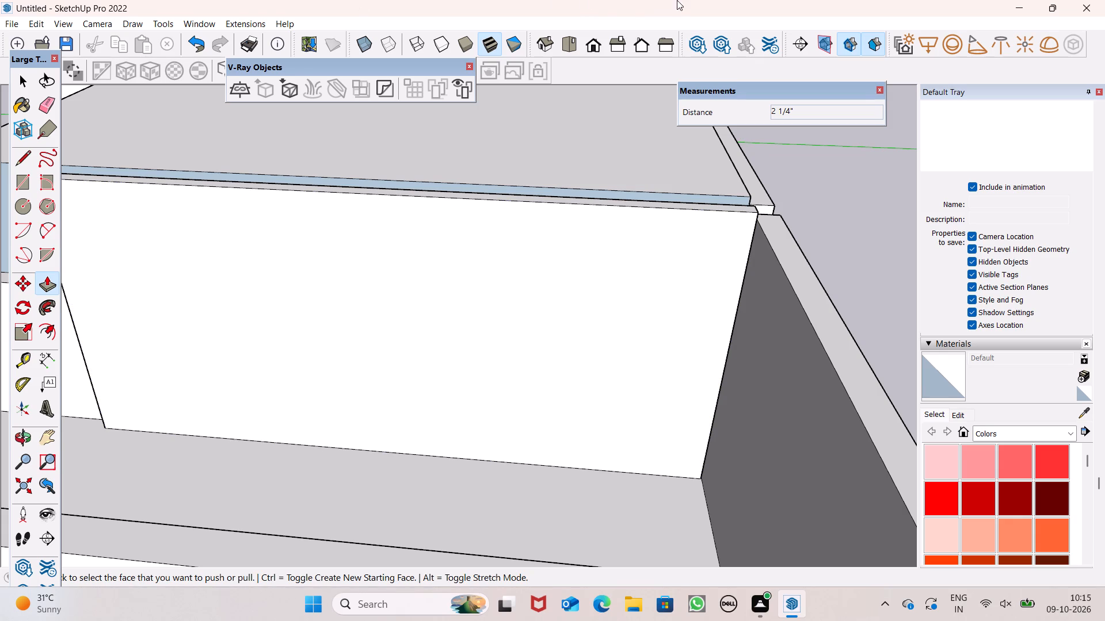
scroll(787, 242, "down", 4)
middle_click_drag(839, 287, 765, 269)
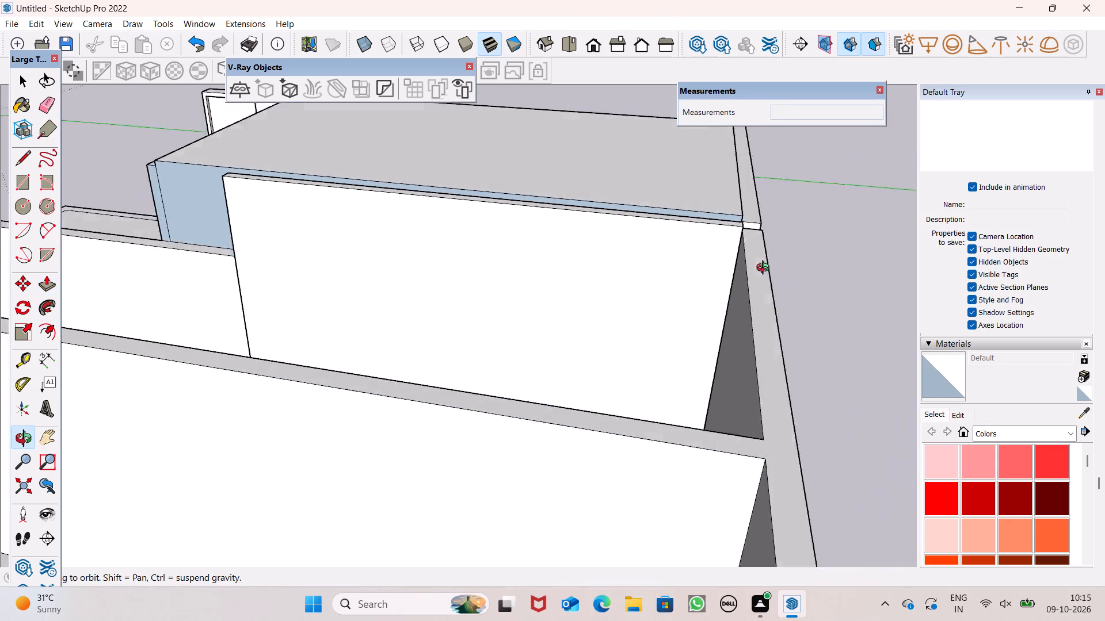
middle_click_drag(765, 269, 403, 302)
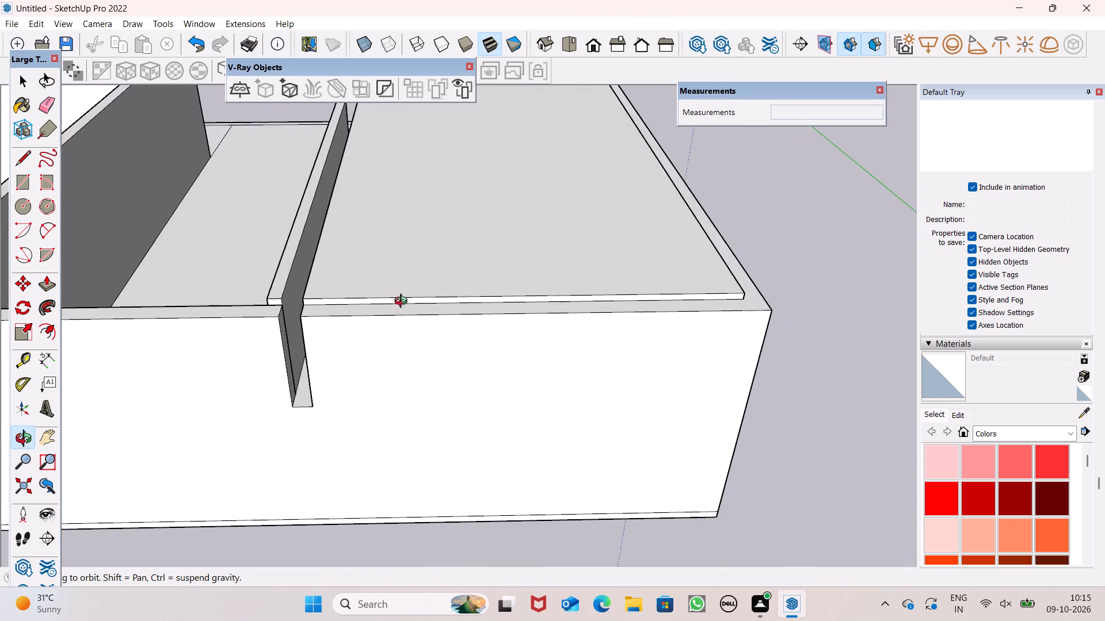
Draw a 9" edge across the notch along the outer wall's outer top edge, at the taller wall's end.
middle_click_drag(403, 302, 463, 296)
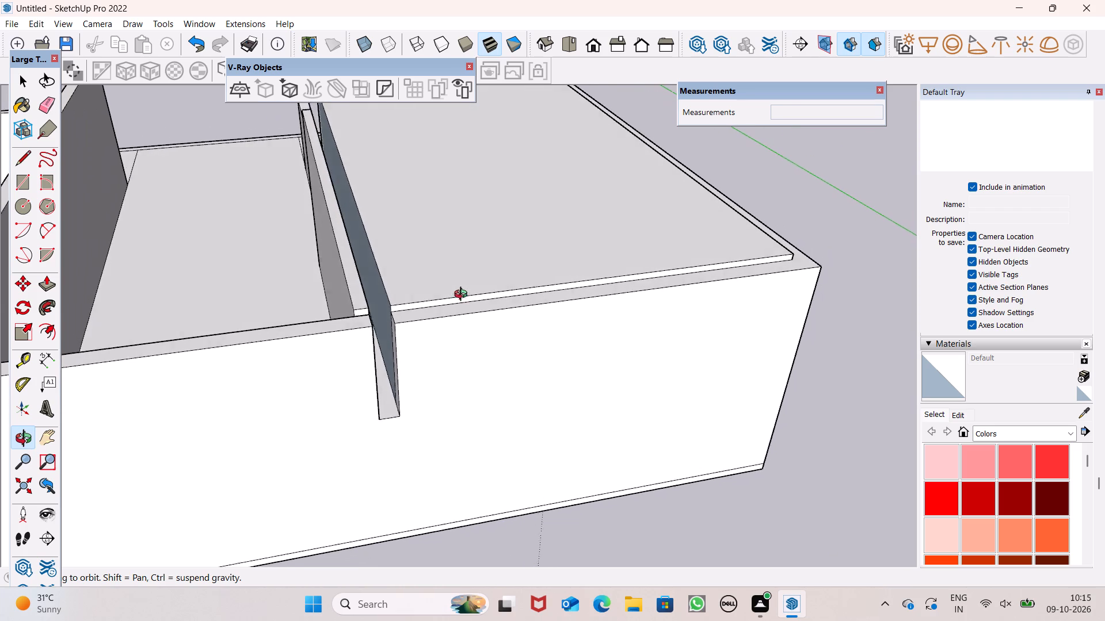
middle_click_drag(463, 296, 461, 294)
left_click(30, 155)
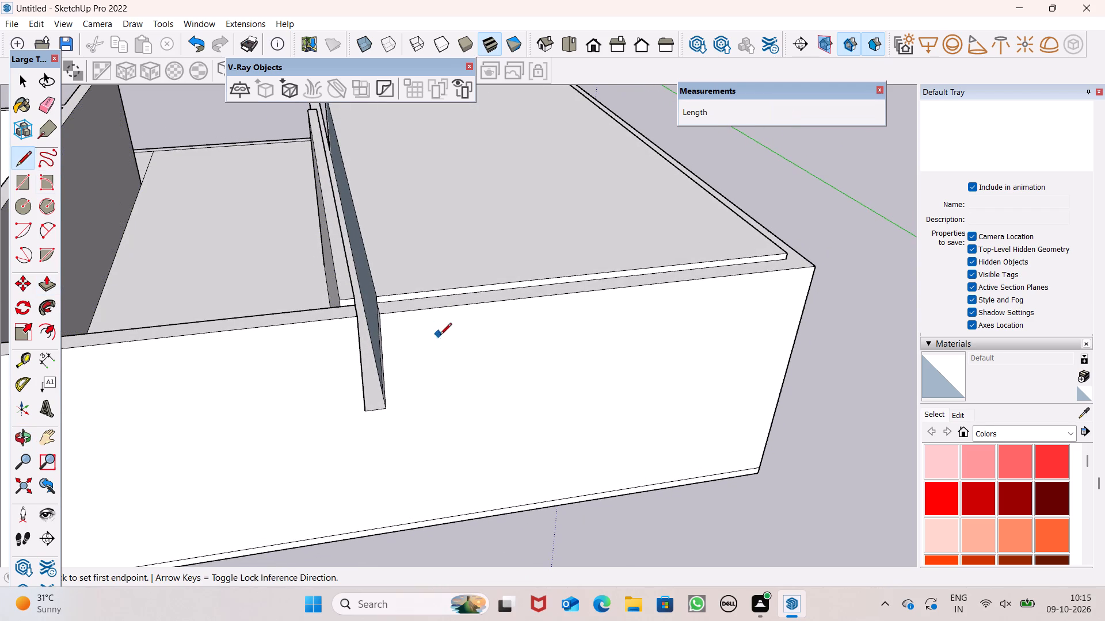
left_click_drag(357, 316, 362, 315)
left_click(376, 315)
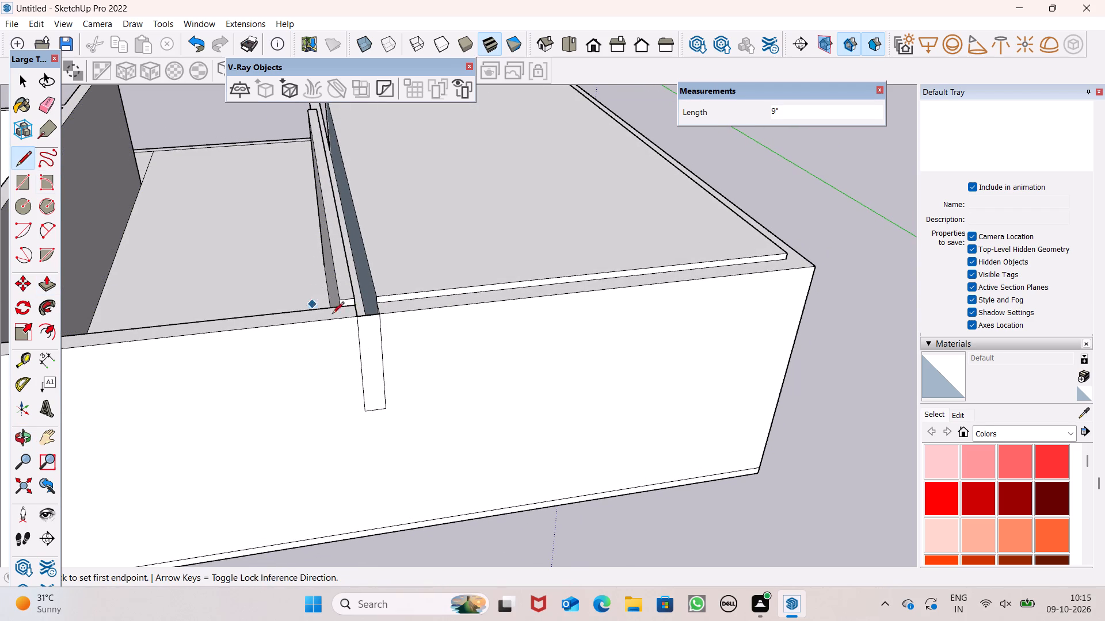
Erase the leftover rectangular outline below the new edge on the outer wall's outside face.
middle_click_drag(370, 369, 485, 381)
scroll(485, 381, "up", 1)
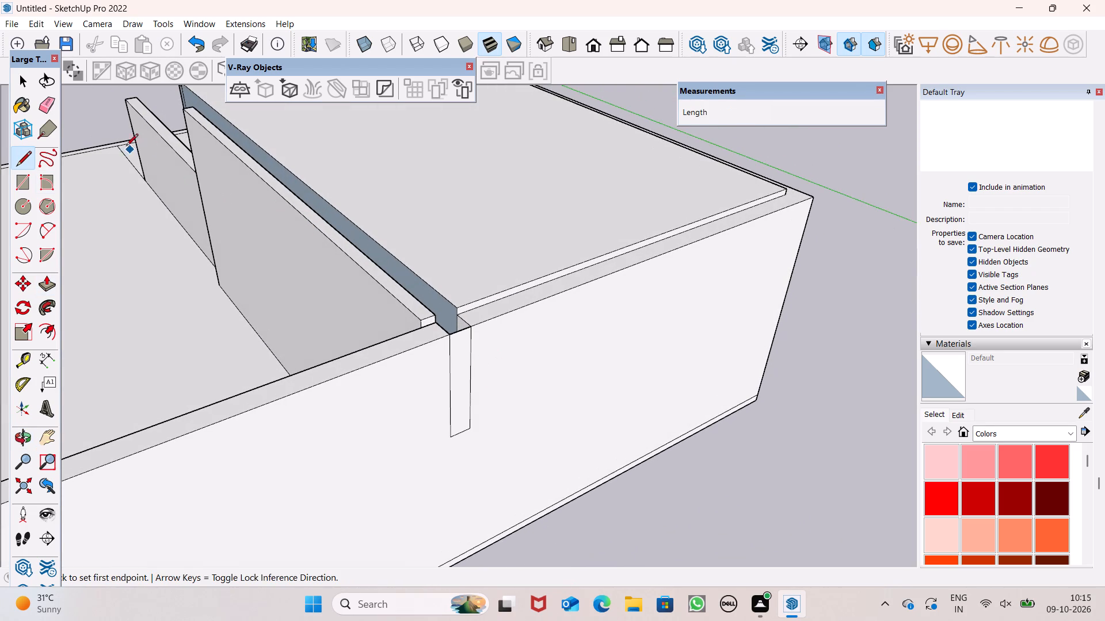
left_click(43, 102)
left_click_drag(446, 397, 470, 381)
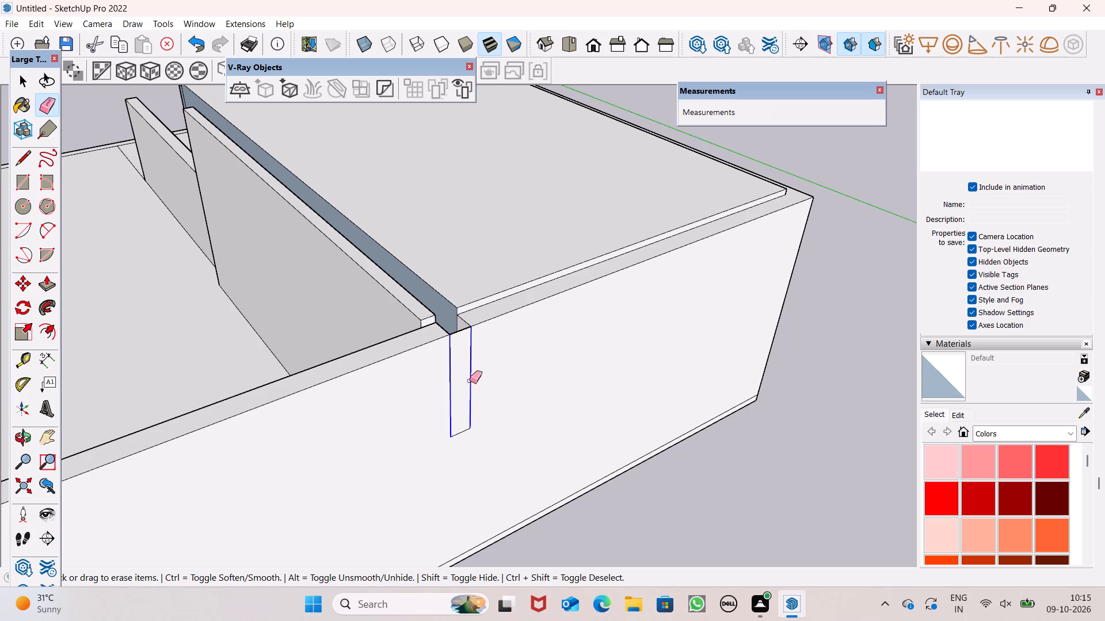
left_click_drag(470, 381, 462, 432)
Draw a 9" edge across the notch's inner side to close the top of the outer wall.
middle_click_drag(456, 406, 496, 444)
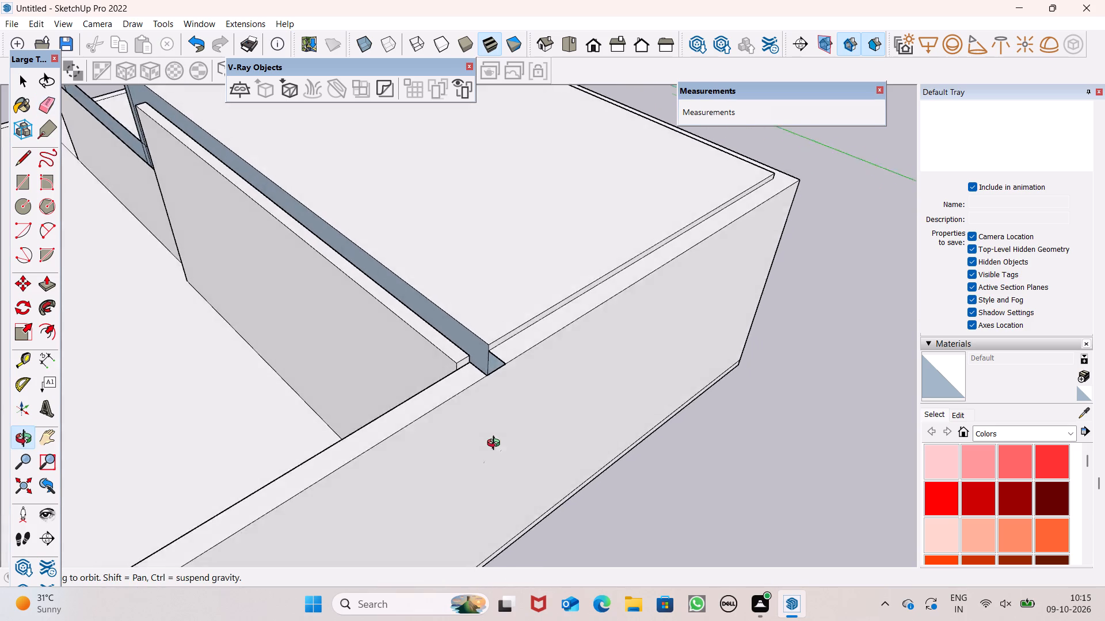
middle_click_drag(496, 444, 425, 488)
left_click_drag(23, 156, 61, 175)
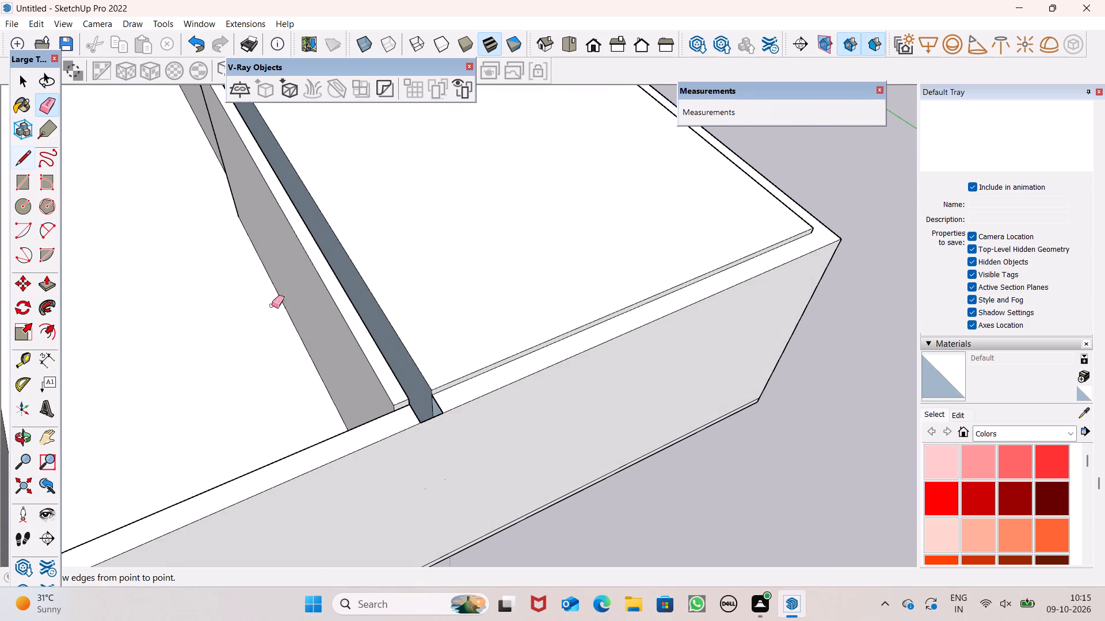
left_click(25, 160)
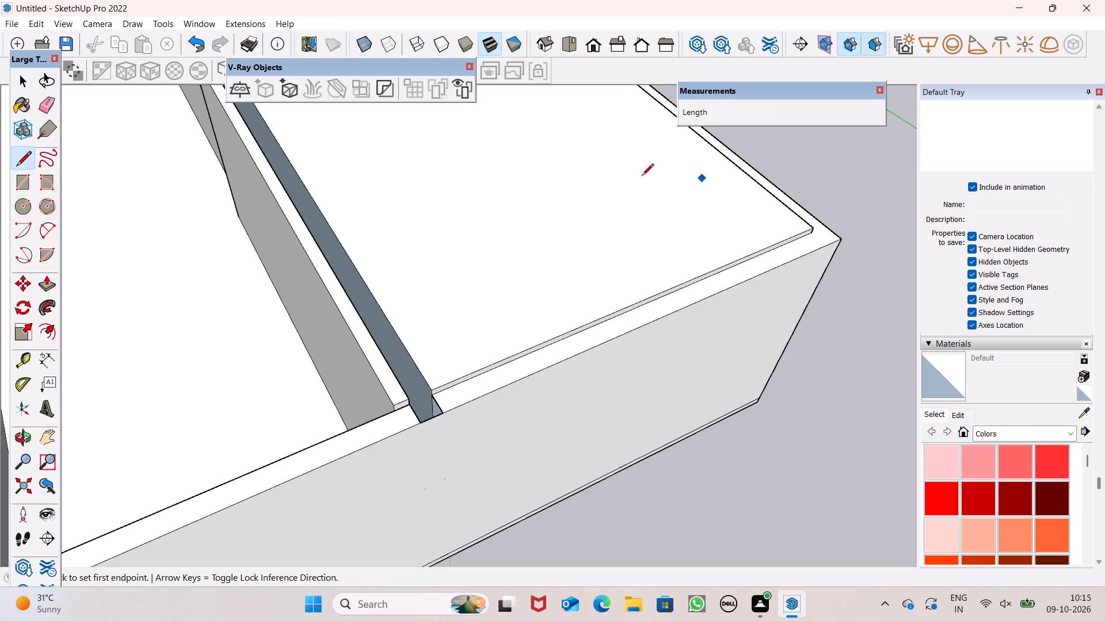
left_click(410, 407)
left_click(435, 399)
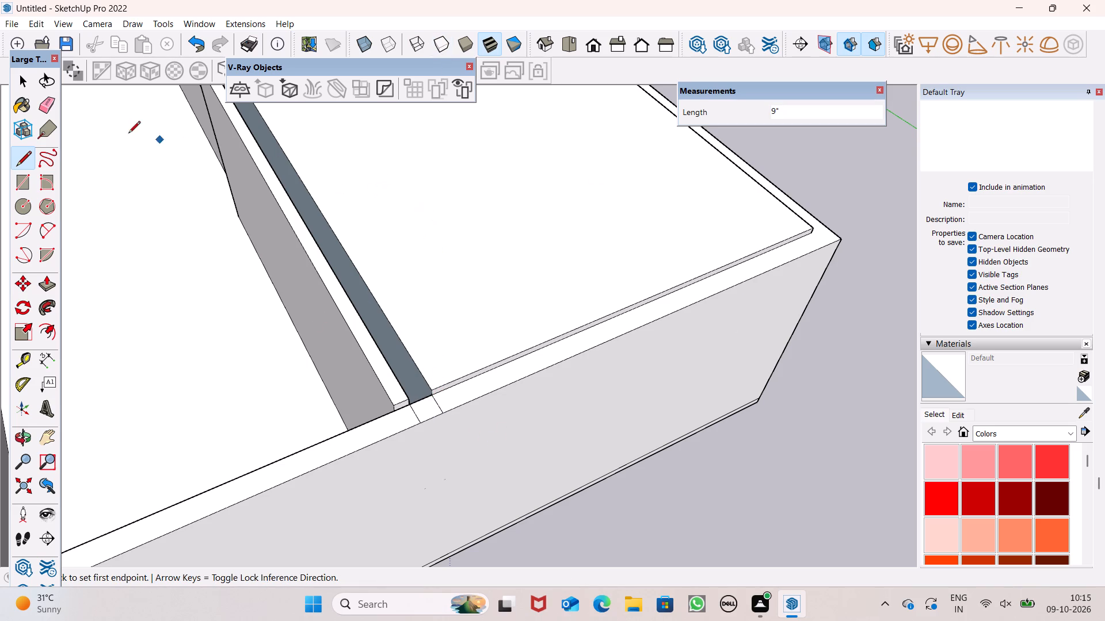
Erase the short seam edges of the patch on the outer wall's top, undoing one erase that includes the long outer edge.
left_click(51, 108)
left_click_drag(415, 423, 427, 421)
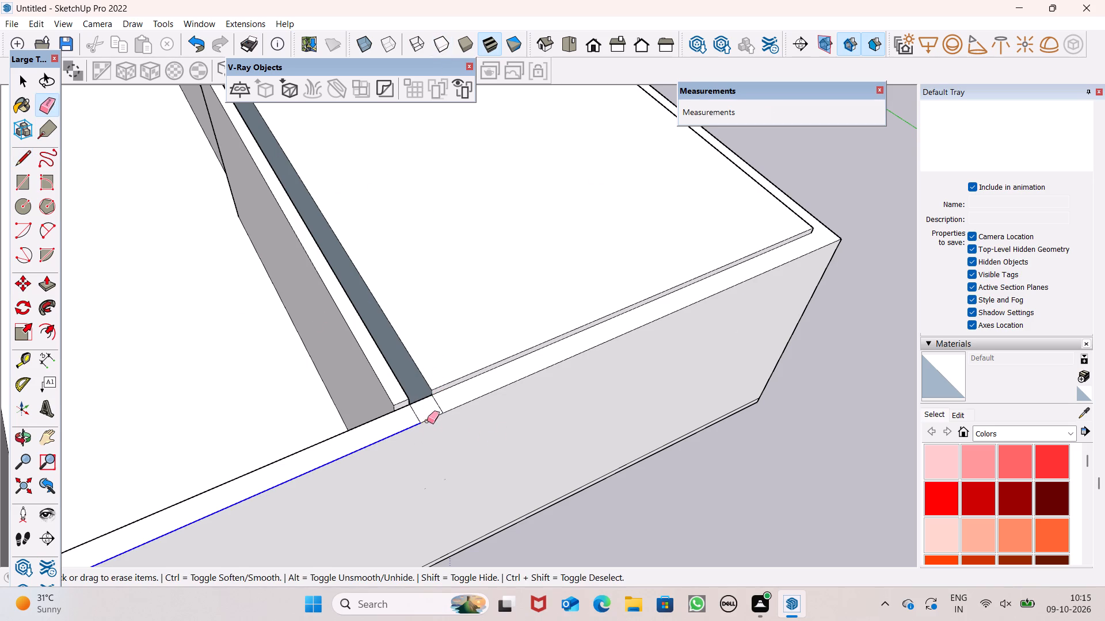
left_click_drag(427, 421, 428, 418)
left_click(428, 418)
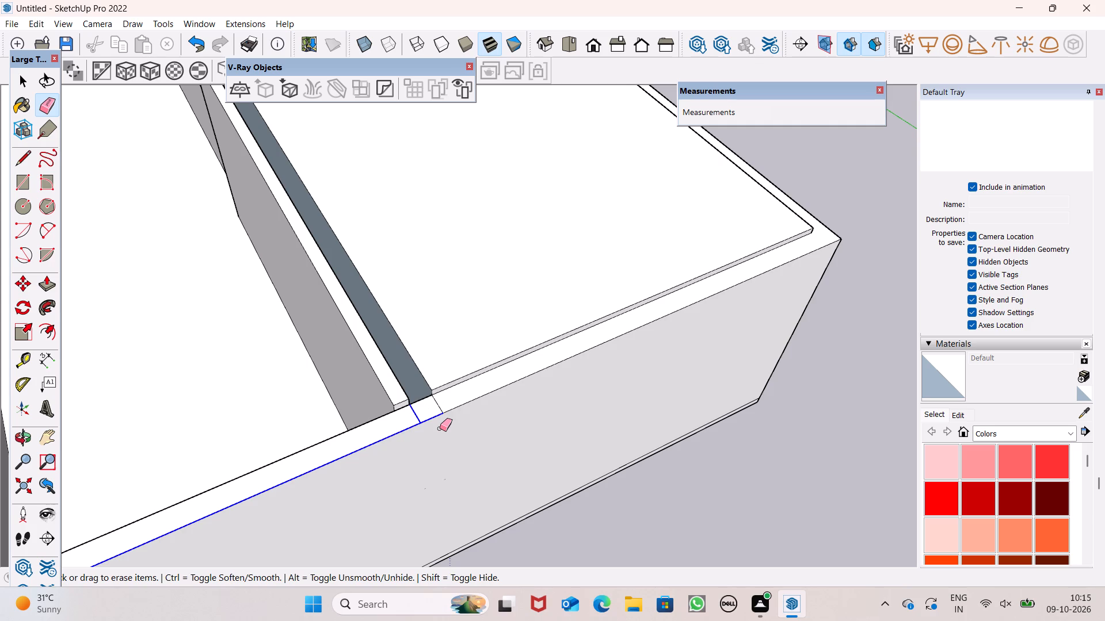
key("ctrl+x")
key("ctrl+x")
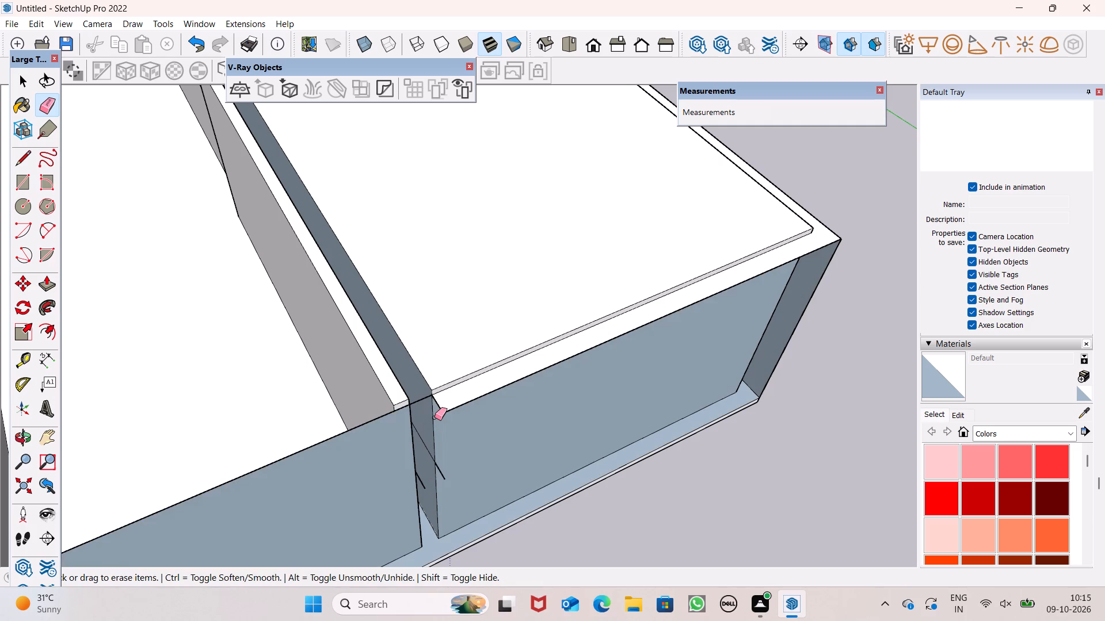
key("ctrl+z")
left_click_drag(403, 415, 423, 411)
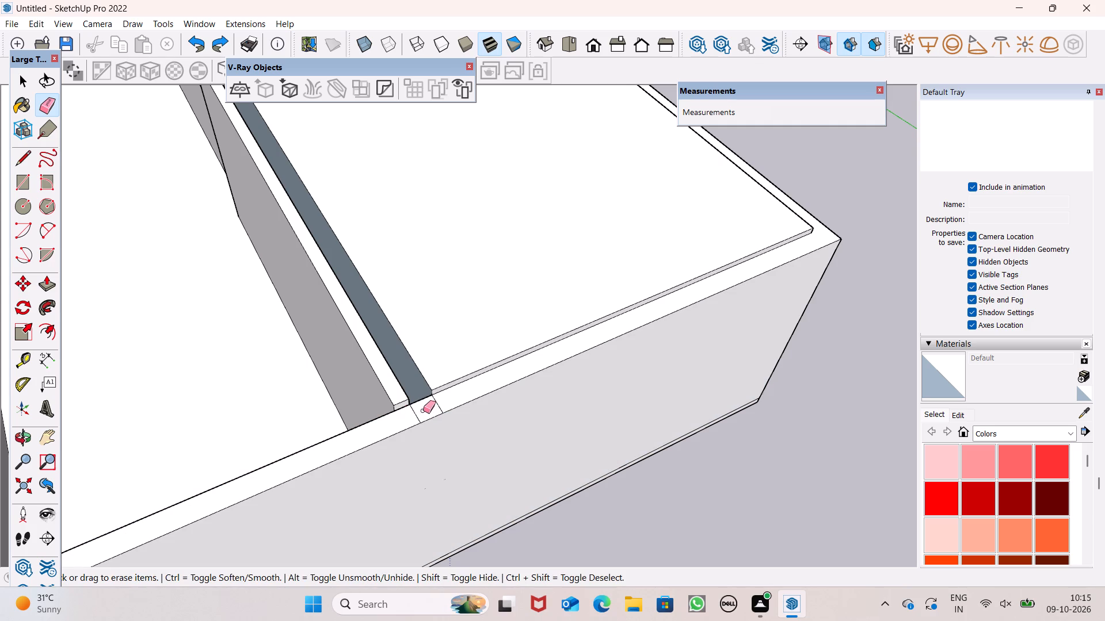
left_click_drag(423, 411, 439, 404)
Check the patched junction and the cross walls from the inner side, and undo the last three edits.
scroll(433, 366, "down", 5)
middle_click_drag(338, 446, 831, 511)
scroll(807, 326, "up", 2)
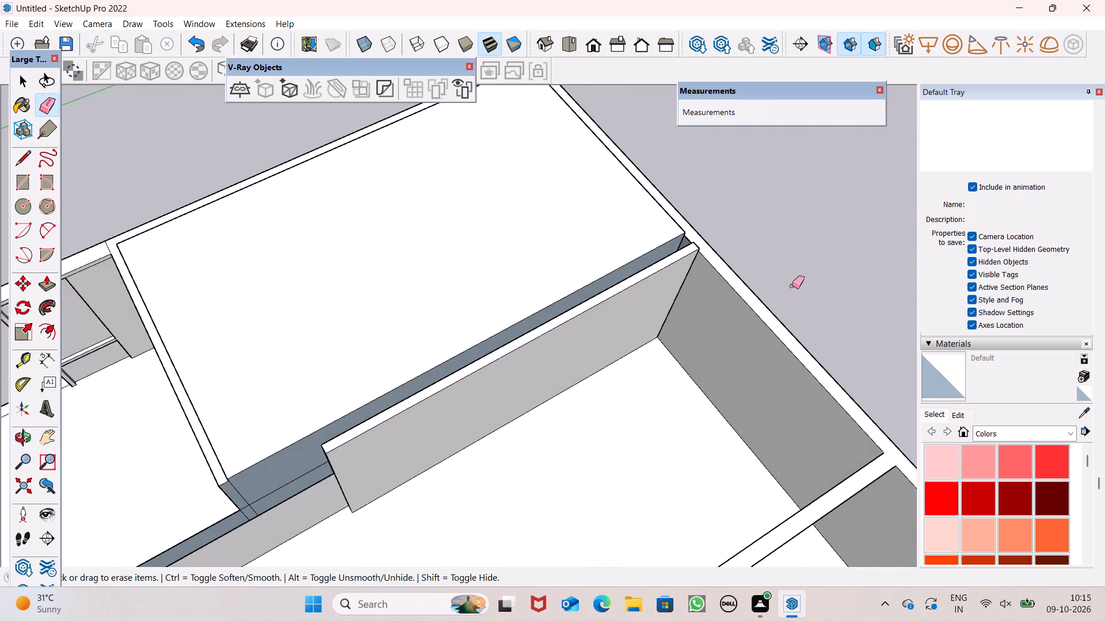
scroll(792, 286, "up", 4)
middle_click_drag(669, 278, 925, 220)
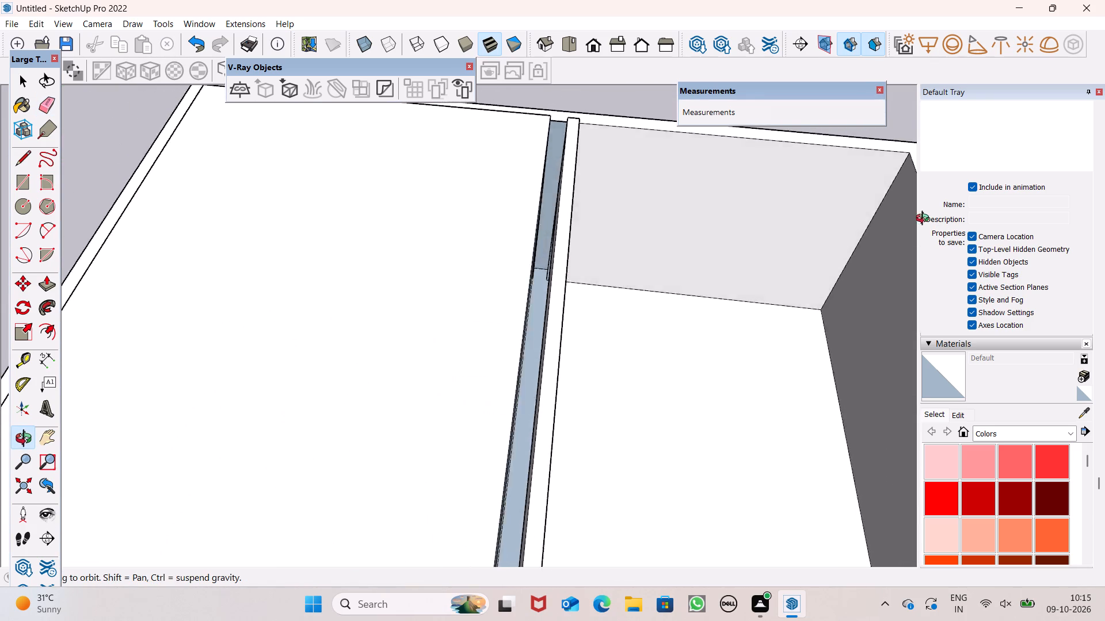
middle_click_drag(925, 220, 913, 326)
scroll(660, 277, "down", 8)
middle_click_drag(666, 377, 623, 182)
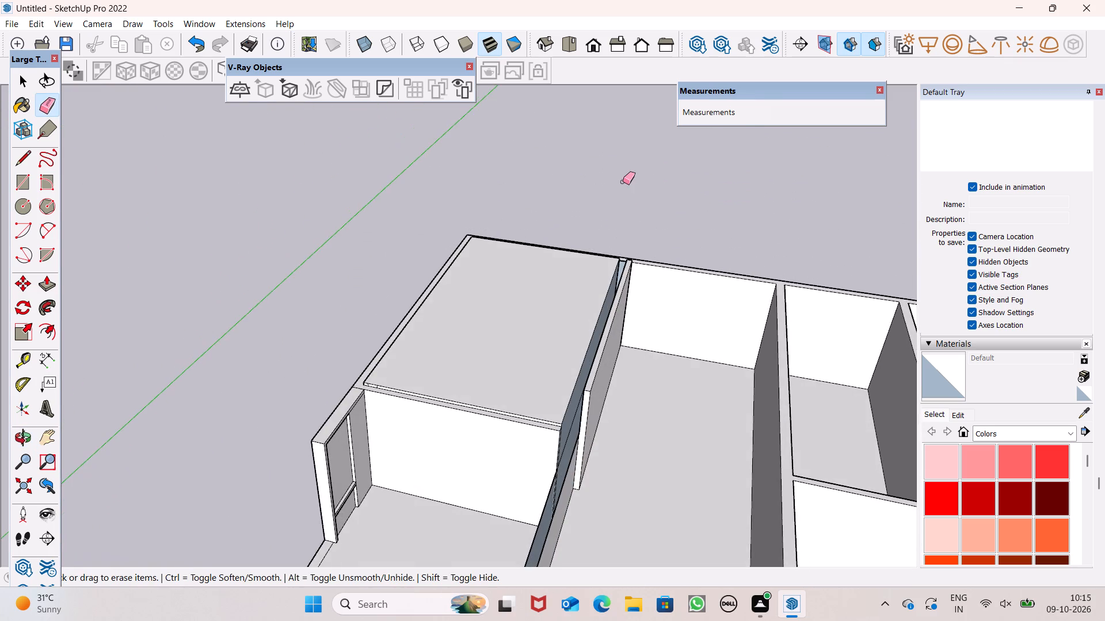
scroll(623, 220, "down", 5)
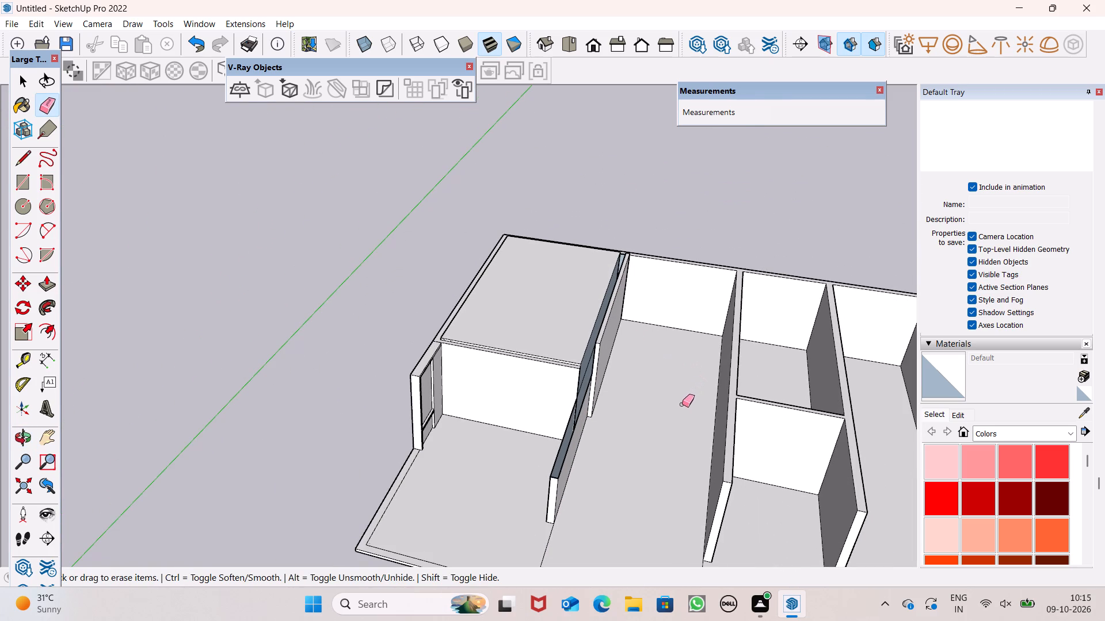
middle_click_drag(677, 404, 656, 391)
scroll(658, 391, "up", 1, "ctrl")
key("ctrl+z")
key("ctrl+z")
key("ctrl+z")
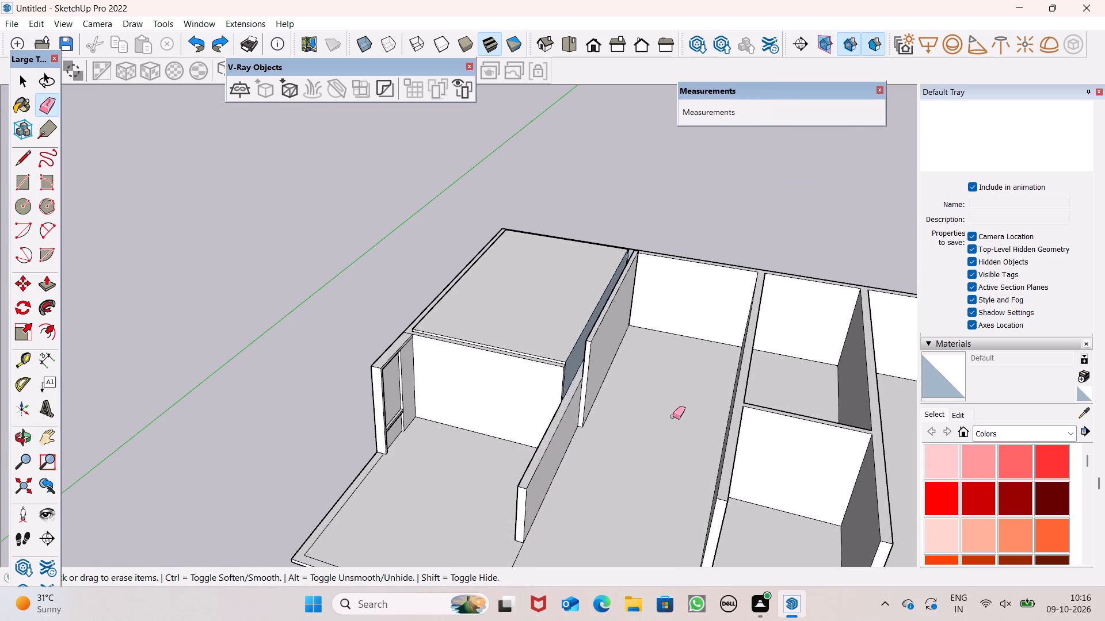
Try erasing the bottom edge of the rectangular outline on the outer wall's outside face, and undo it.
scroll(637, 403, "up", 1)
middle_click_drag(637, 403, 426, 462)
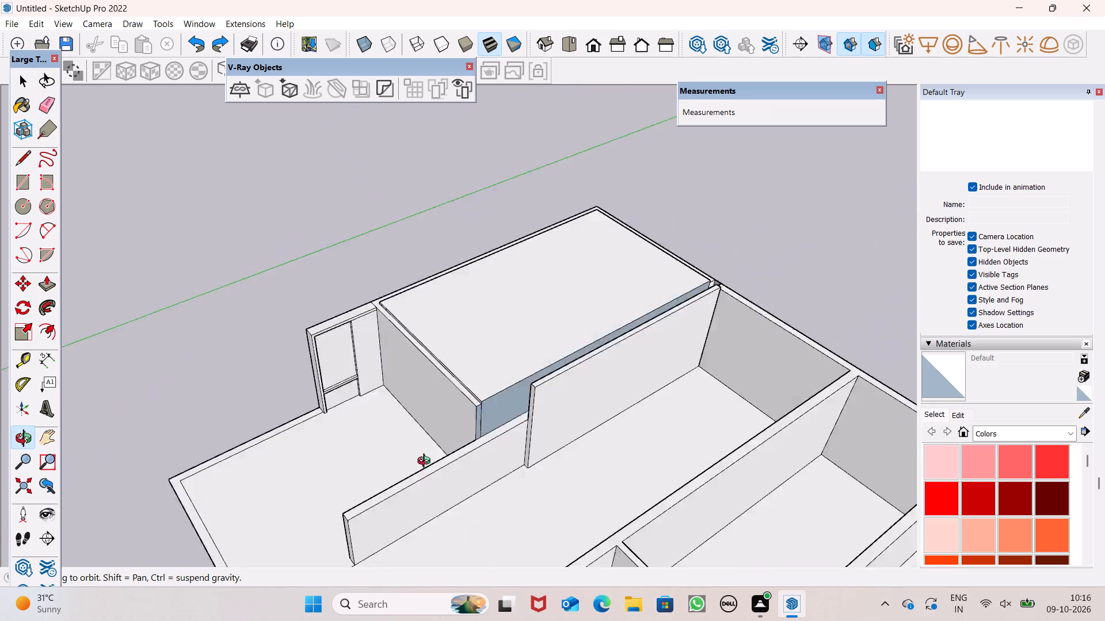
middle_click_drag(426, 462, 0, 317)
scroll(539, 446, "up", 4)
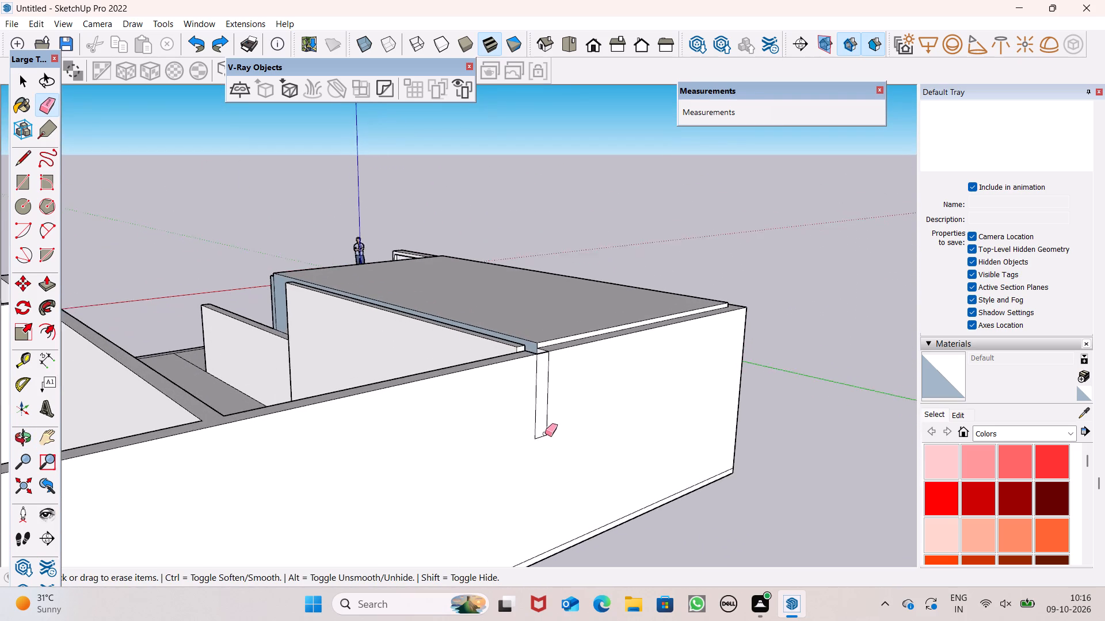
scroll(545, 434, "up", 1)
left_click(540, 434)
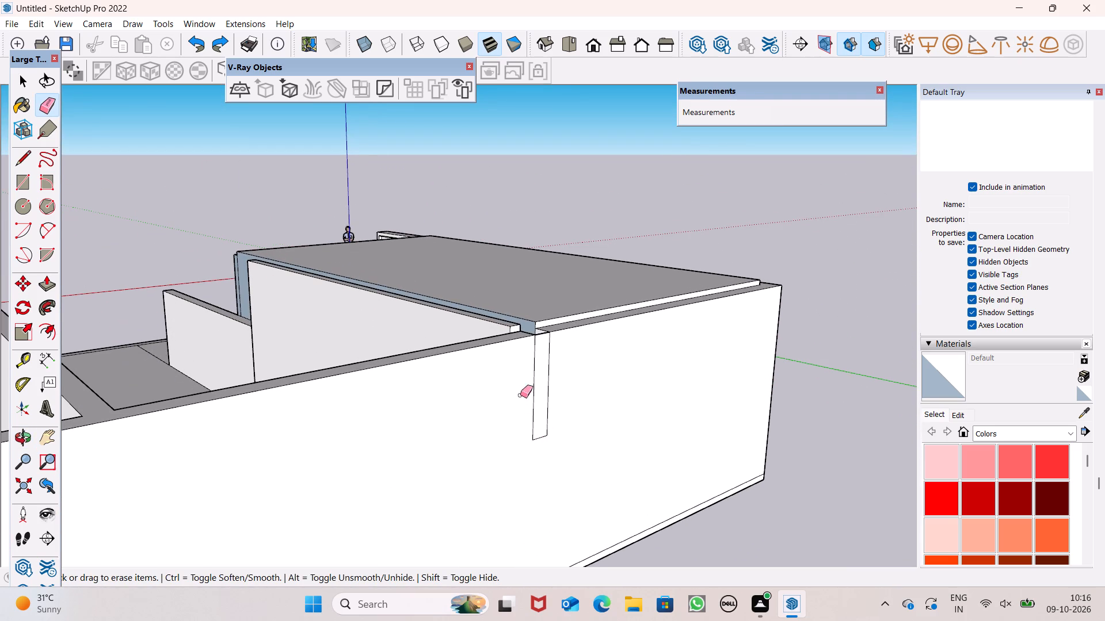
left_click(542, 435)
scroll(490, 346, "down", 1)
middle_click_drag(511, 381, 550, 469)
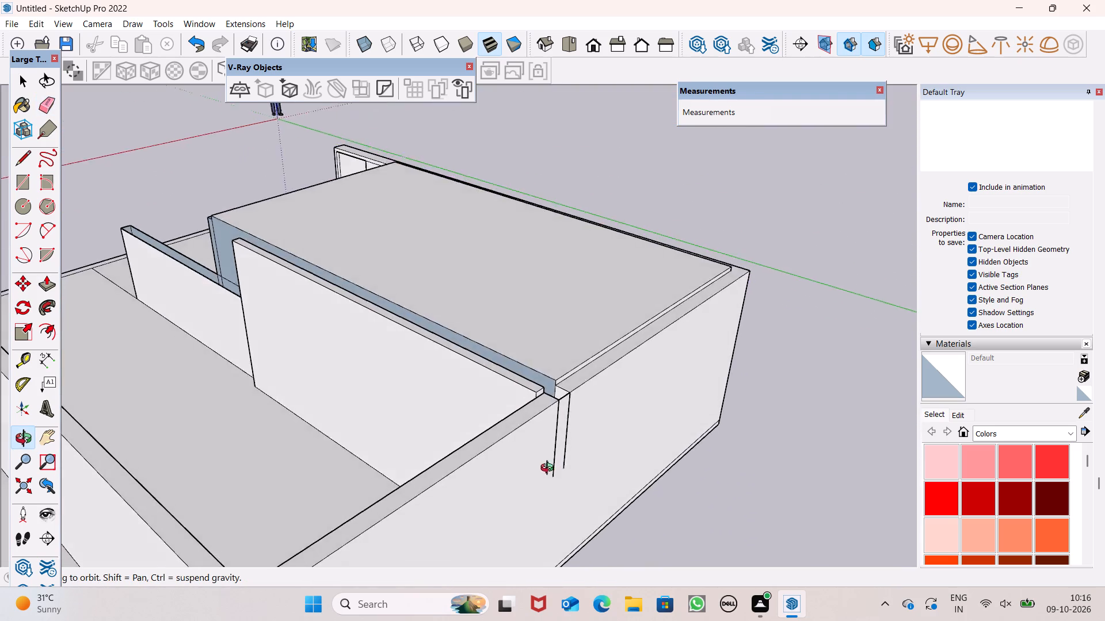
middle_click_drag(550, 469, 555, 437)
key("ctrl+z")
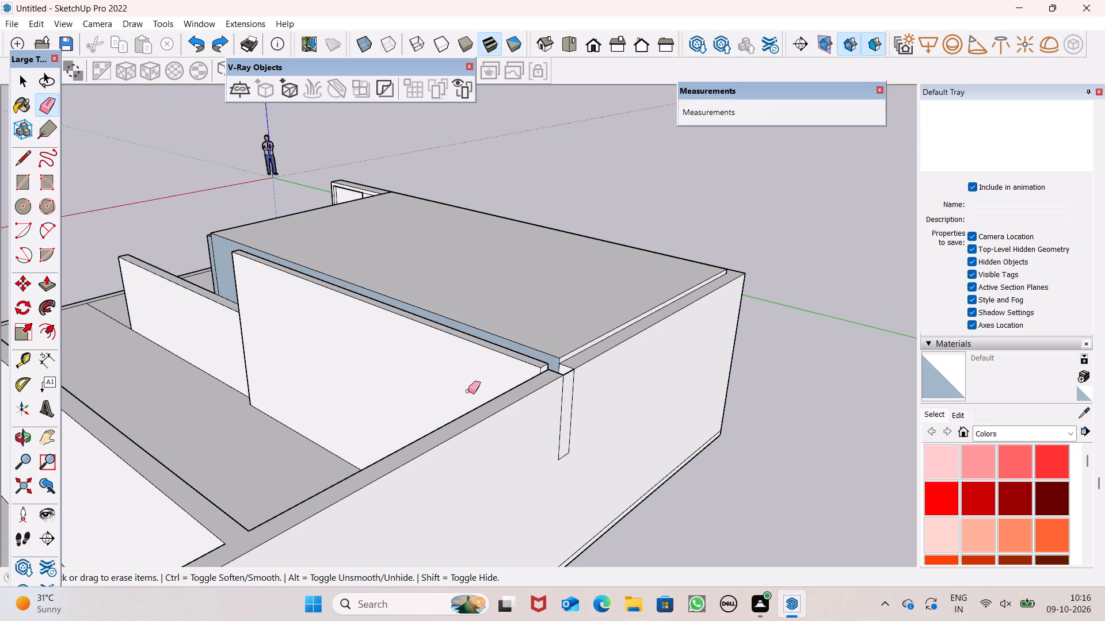
Pull the small end face in the gap 9" inward to fill the notch through the outer wall's thickness.
middle_click_drag(467, 421, 637, 524)
scroll(616, 430, "down", 3)
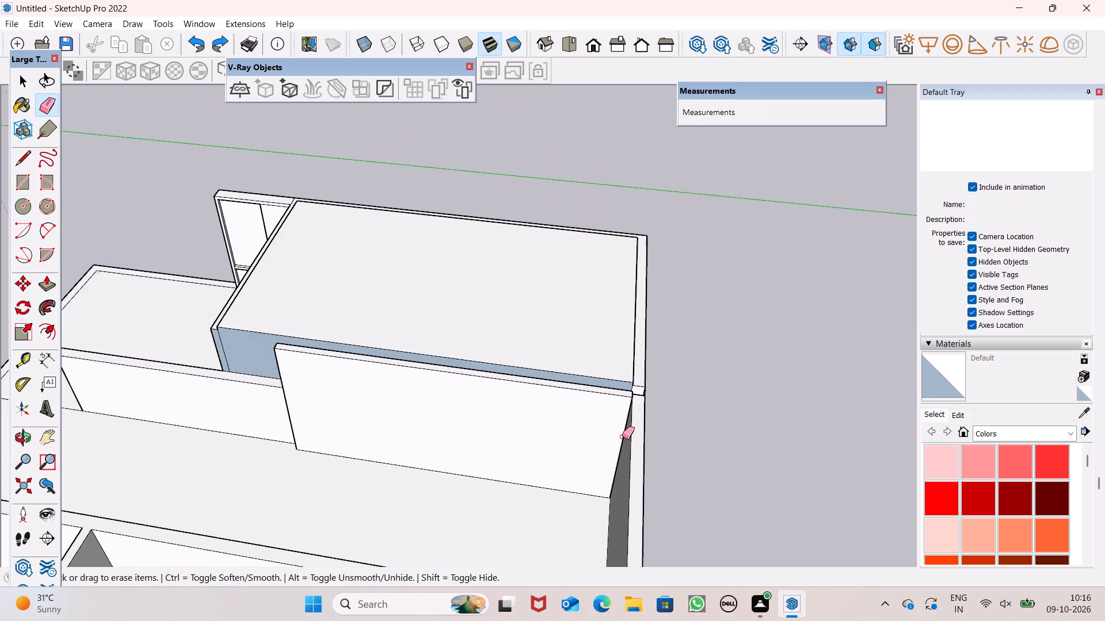
middle_click_drag(600, 439, 735, 520)
key("space")
key("space")
key("space")
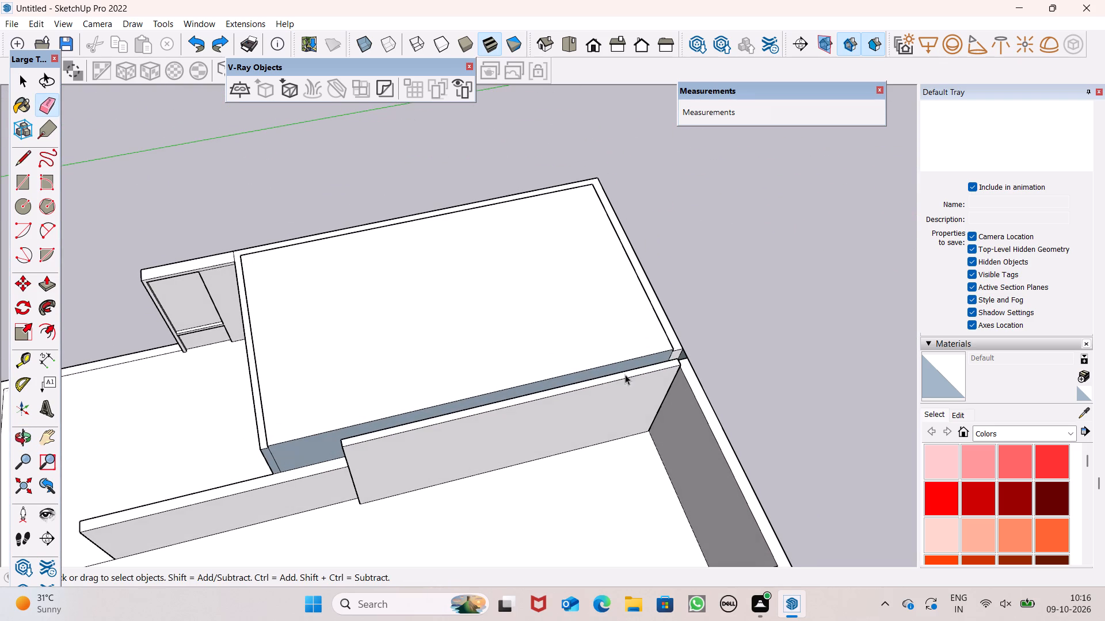
scroll(627, 346, "up", 1)
left_click(58, 284)
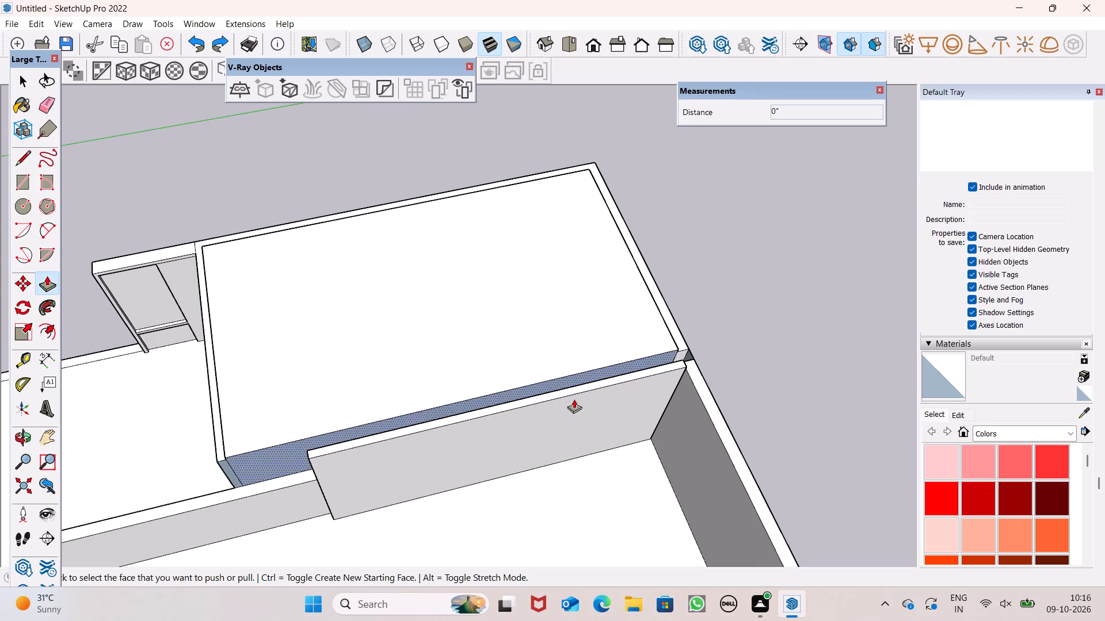
scroll(739, 391, "up", 2)
scroll(690, 354, "down", 1)
scroll(690, 354, "up", 13)
middle_click_drag(683, 382, 677, 423)
scroll(679, 432, "up", 1)
scroll(691, 385, "up", 2)
left_click_drag(692, 381, 645, 344)
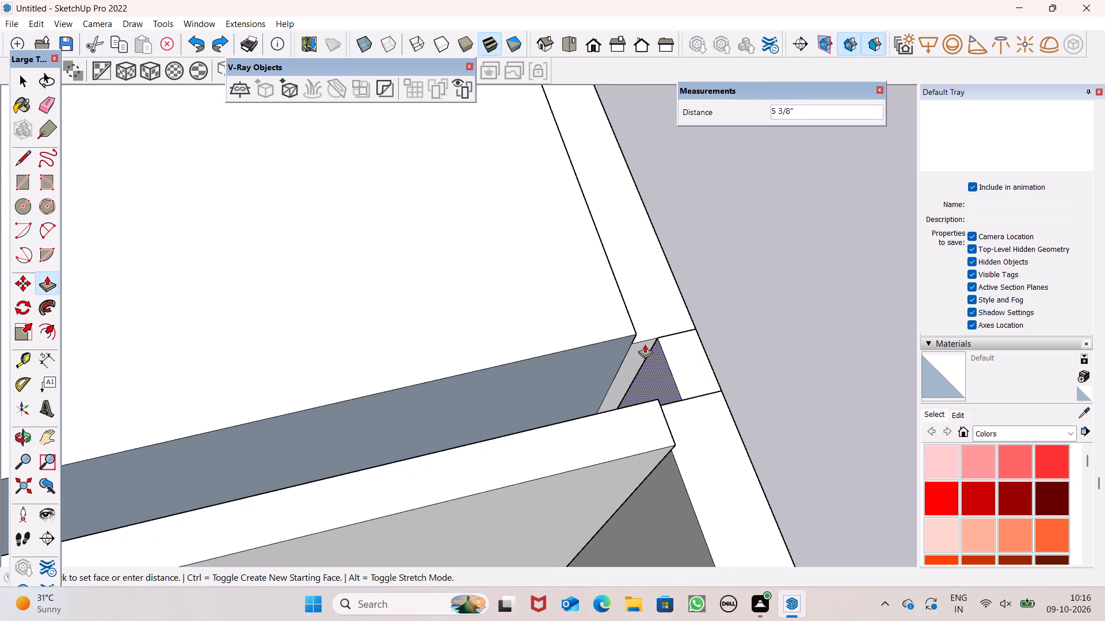
left_click_drag(645, 344, 639, 335)
Erase the leftover rectangular outline on the outer wall's outside face beside the roofed corner room.
scroll(672, 308, "down", 11)
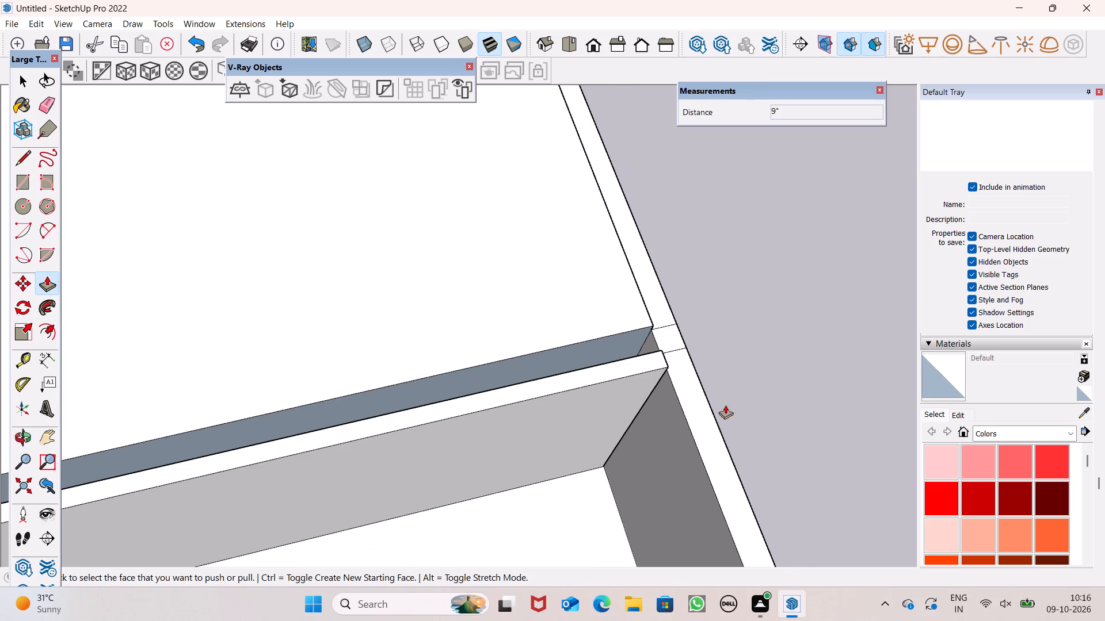
scroll(624, 299, "down", 12)
middle_click_drag(691, 418, 362, 257)
scroll(445, 268, "up", 1)
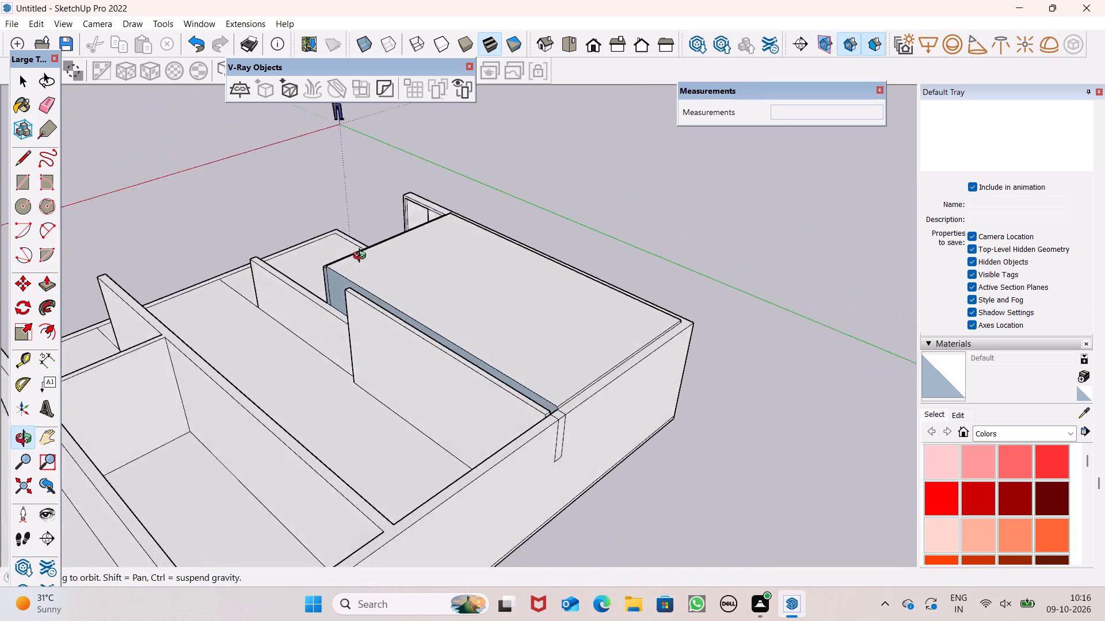
middle_click_drag(362, 257, 322, 243)
left_click(47, 108)
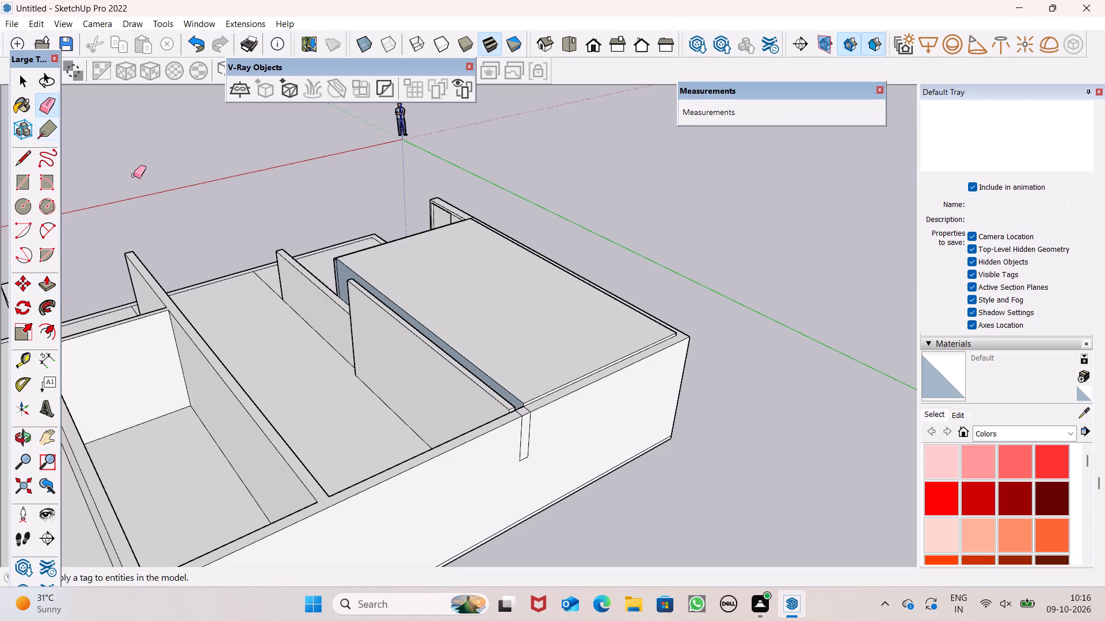
left_click_drag(518, 466, 527, 459)
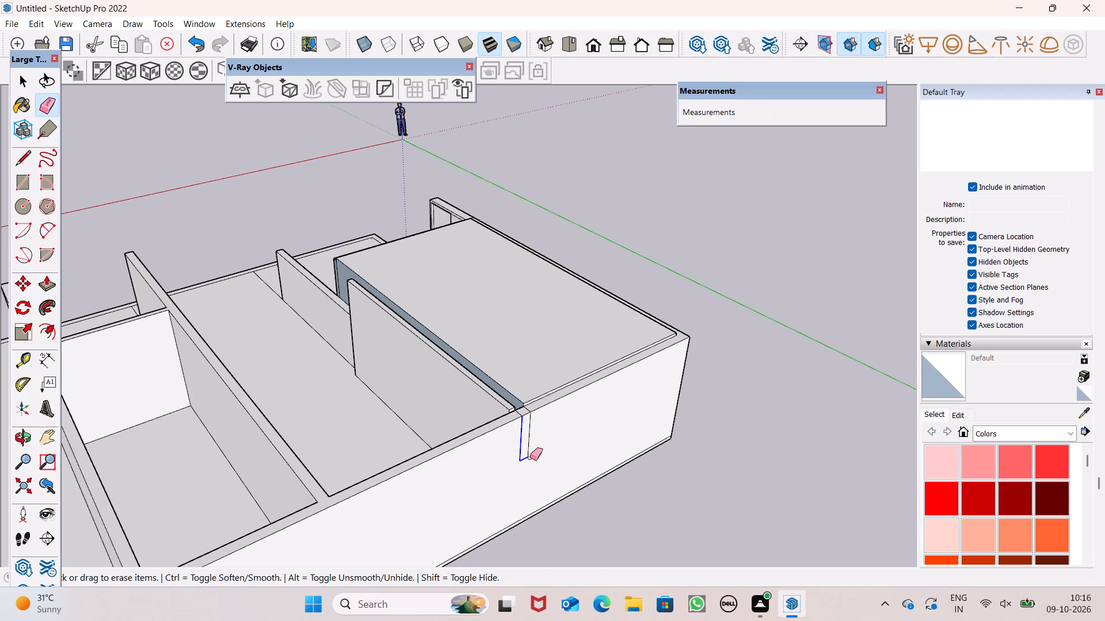
left_click_drag(531, 457, 525, 440)
Erase the two short seam edges across the outer wall's top at the junction, undoing one erase that catches the long outer edge.
scroll(507, 396, "up", 6)
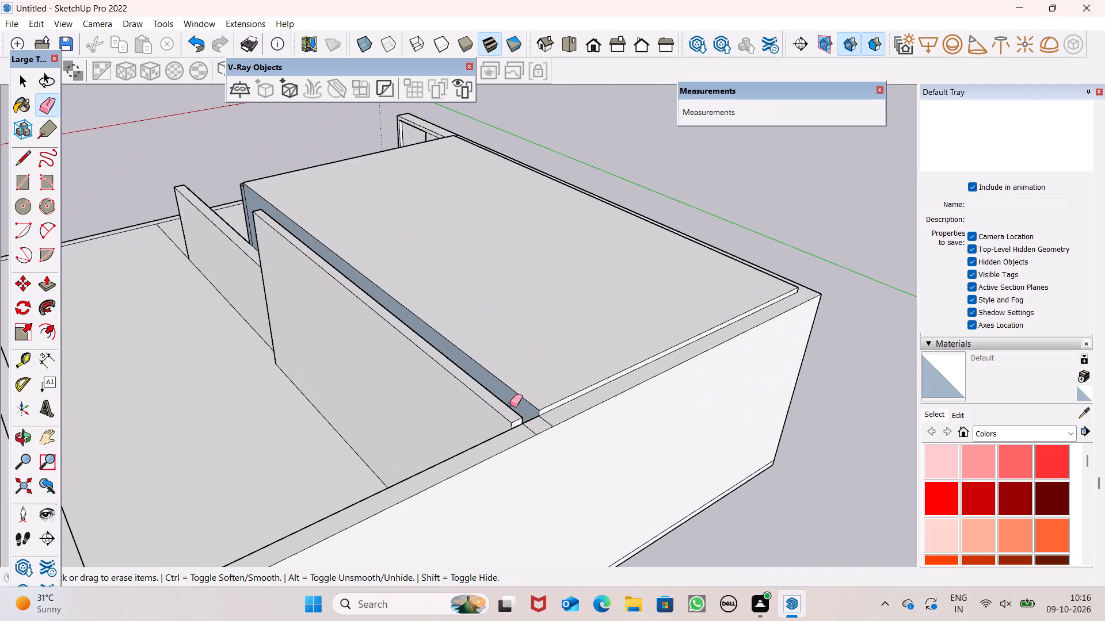
left_click_drag(524, 436, 547, 428)
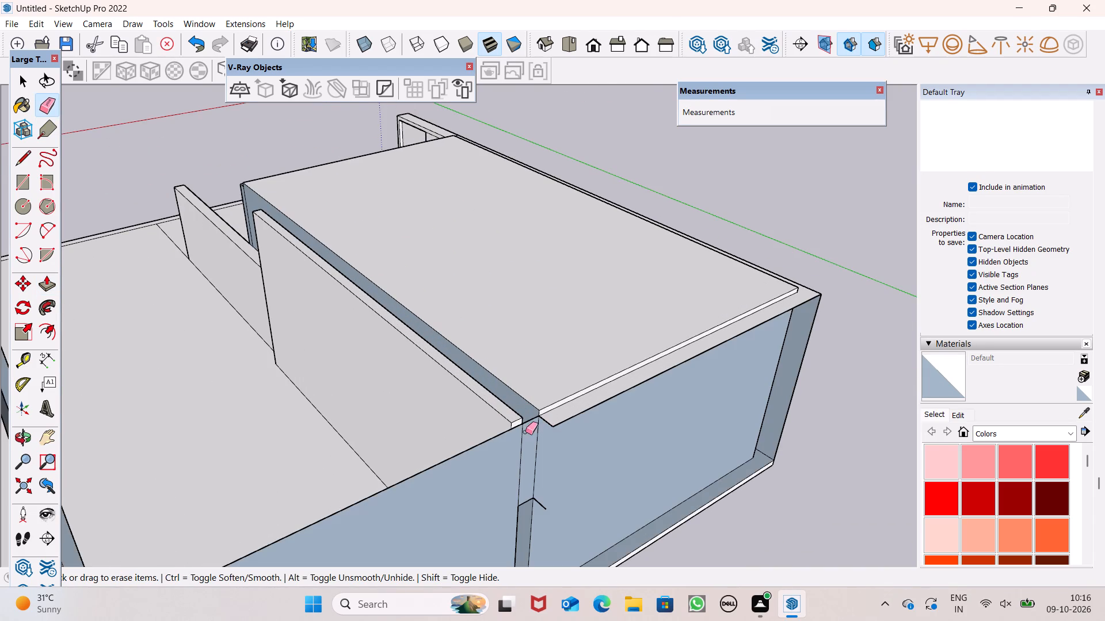
key("ctrl+z")
left_click_drag(525, 434, 551, 424)
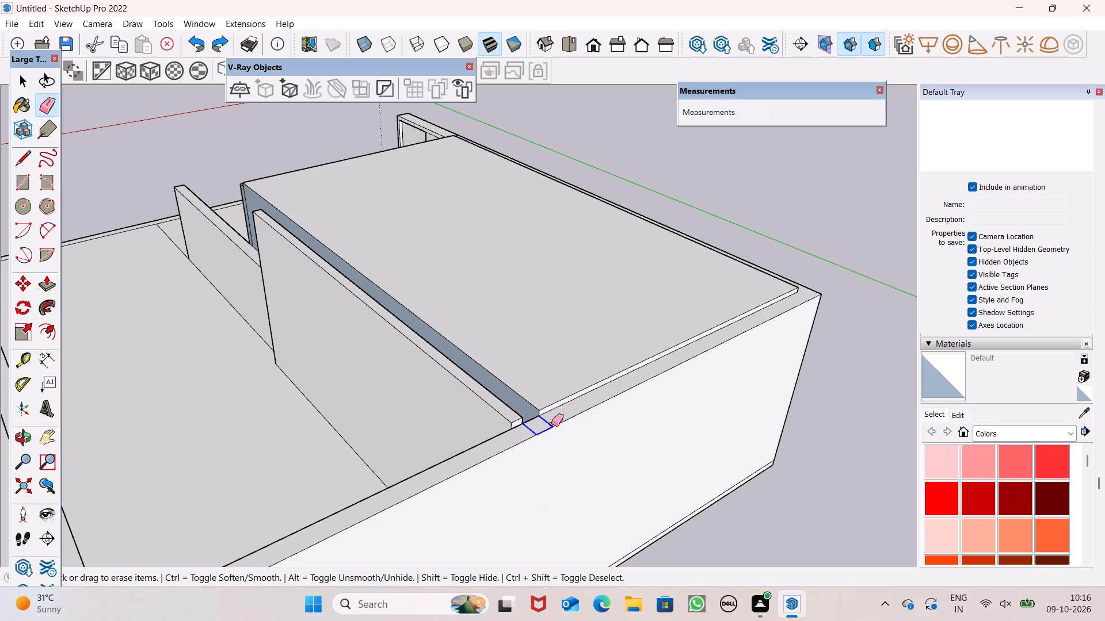
left_click_drag(551, 424, 551, 422)
key("space")
scroll(551, 358, "down", 5)
middle_click_drag(542, 478, 833, 430)
scroll(697, 385, "down", 5)
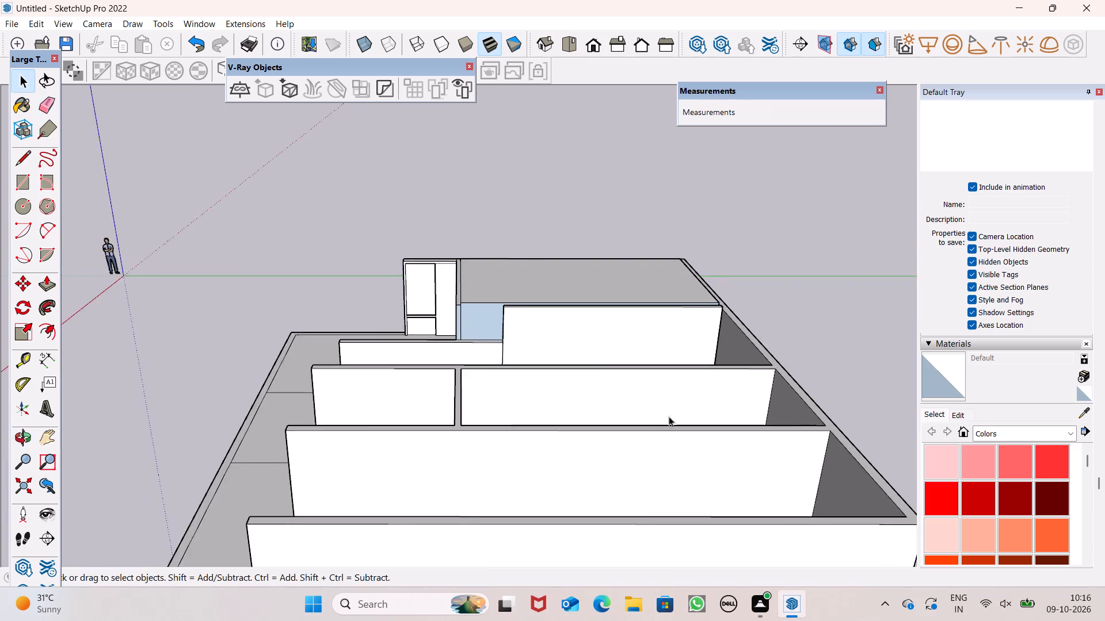
Examine the overall wall layout and the taller wall's junction with the outer wall beside the roofed corner room.
middle_click_drag(687, 440, 963, 480)
scroll(703, 328, "down", 4)
middle_click_drag(593, 432, 718, 455)
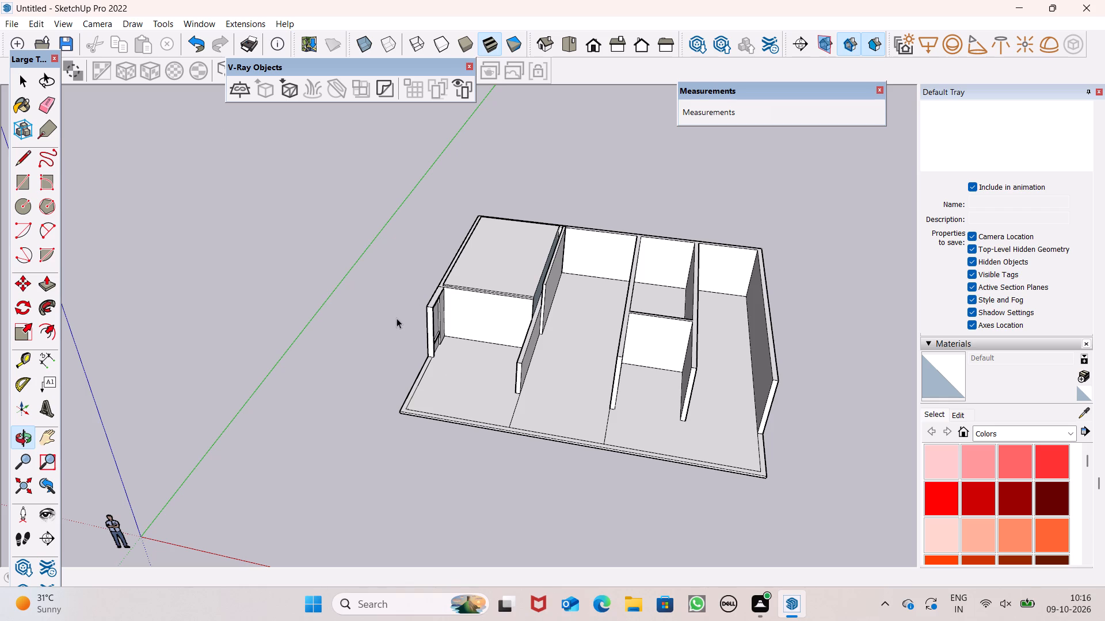
scroll(397, 423, "down", 4)
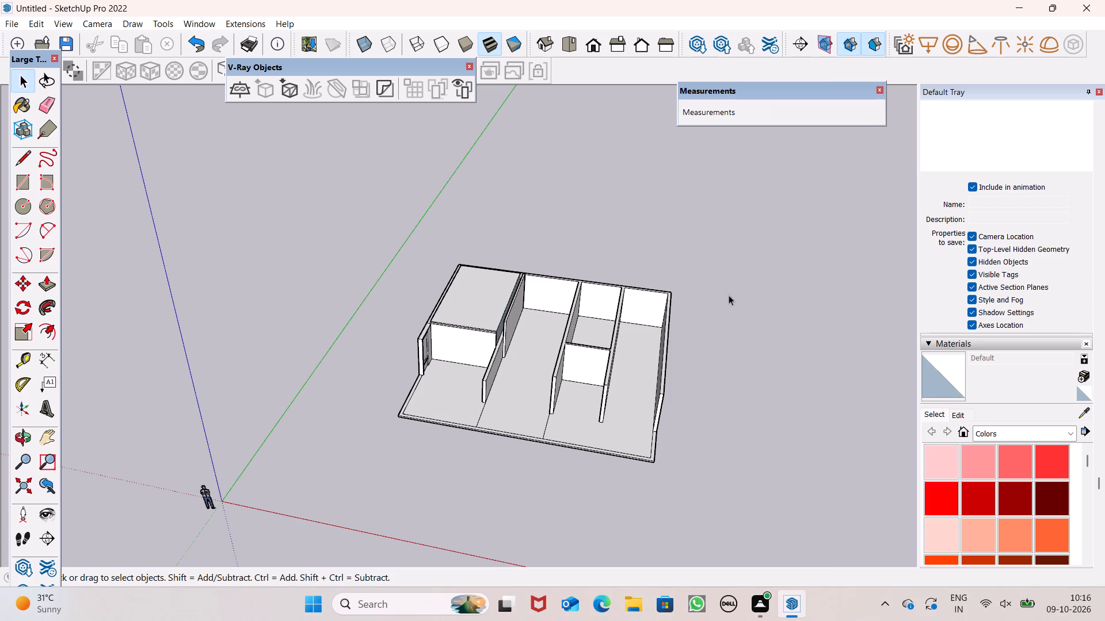
scroll(376, 317, "down", 2)
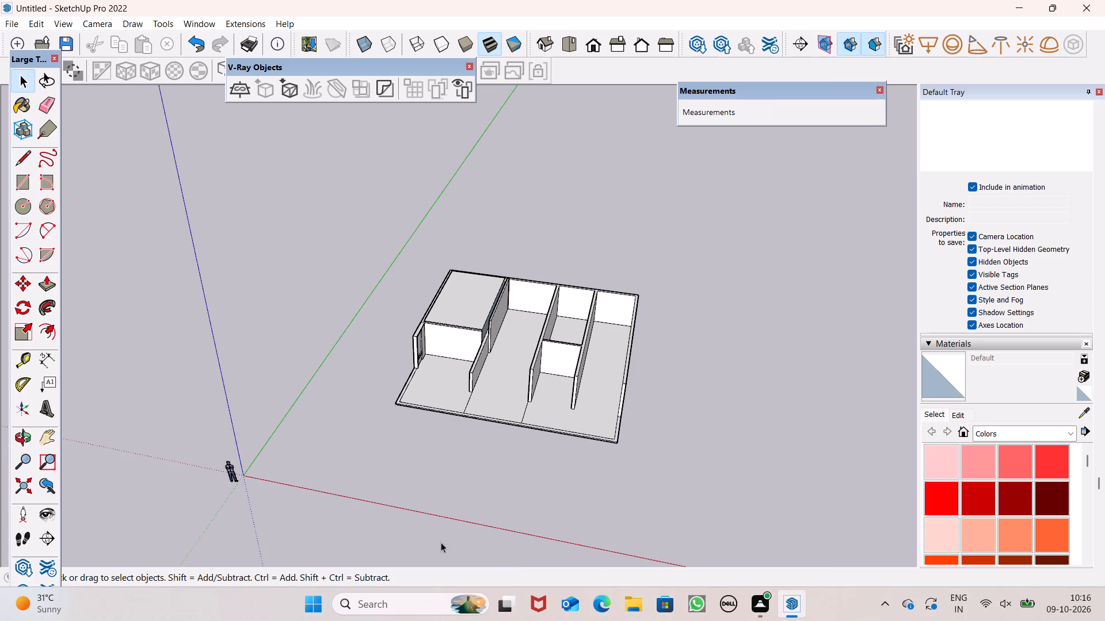
middle_click_drag(516, 460, 575, 535)
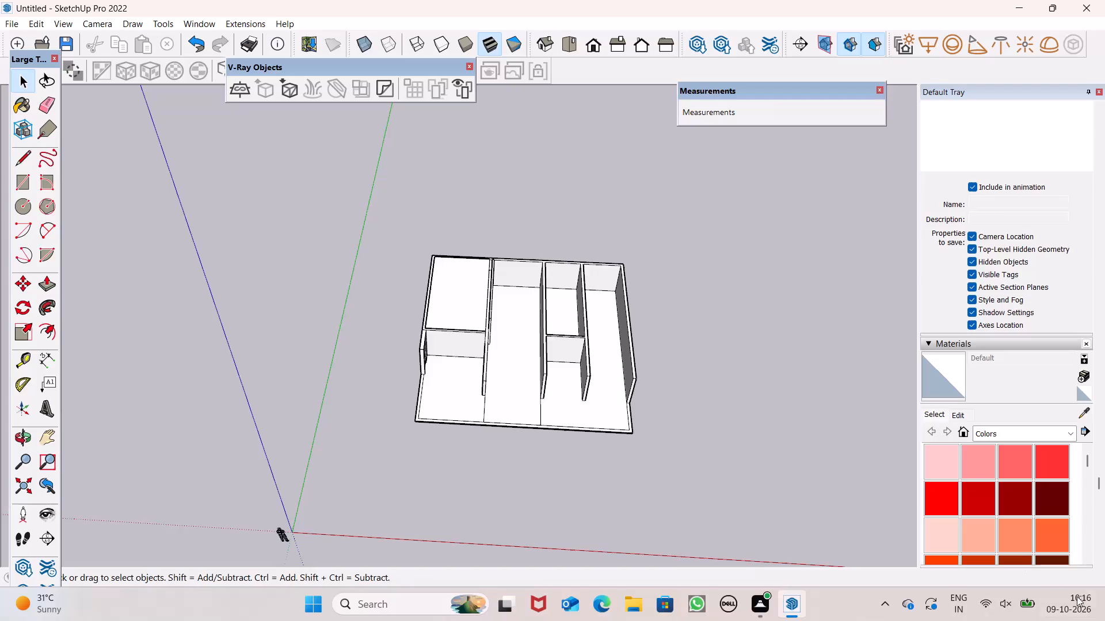
scroll(1104, 614, "up", 1)
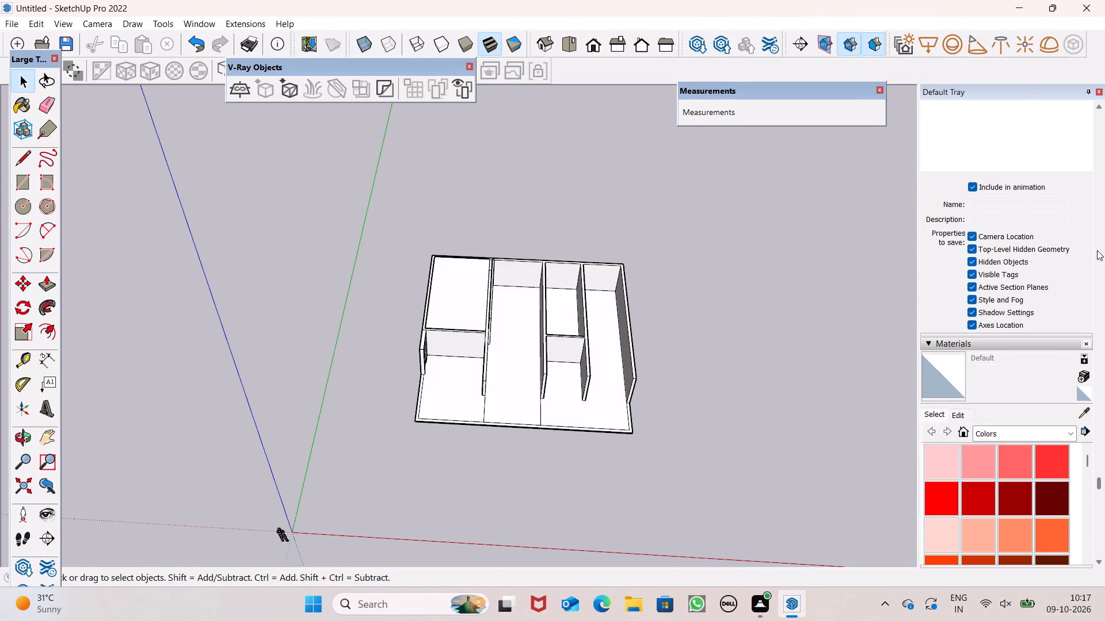
scroll(600, 203, "down", 5)
scroll(618, 281, "up", 6)
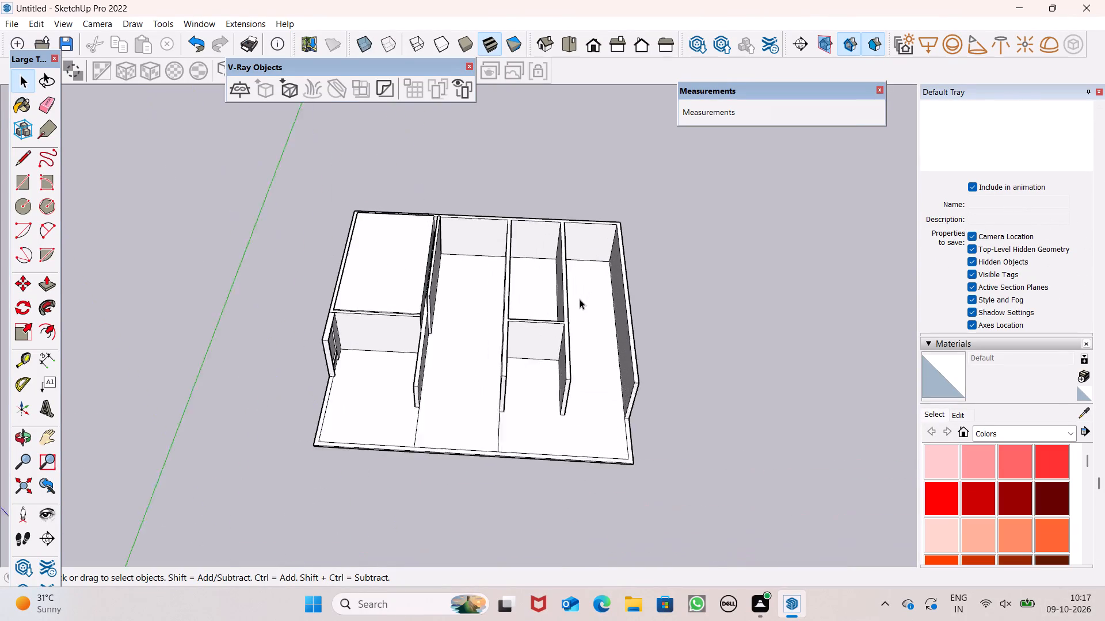
scroll(580, 299, "up", 5)
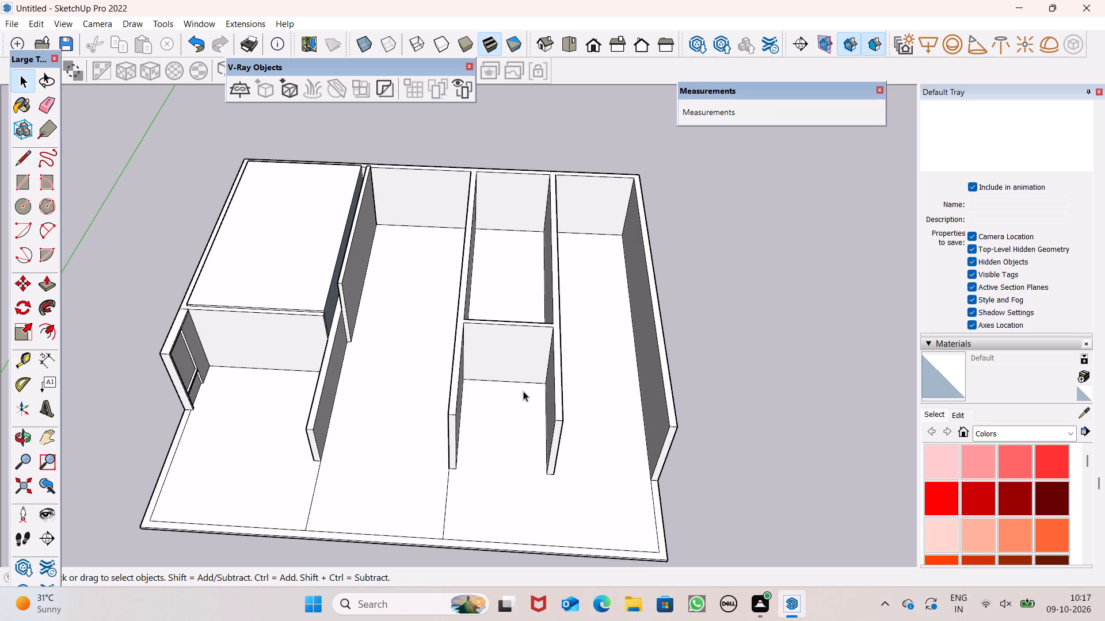
scroll(470, 329, "up", 2)
middle_click_drag(470, 325, 504, 197)
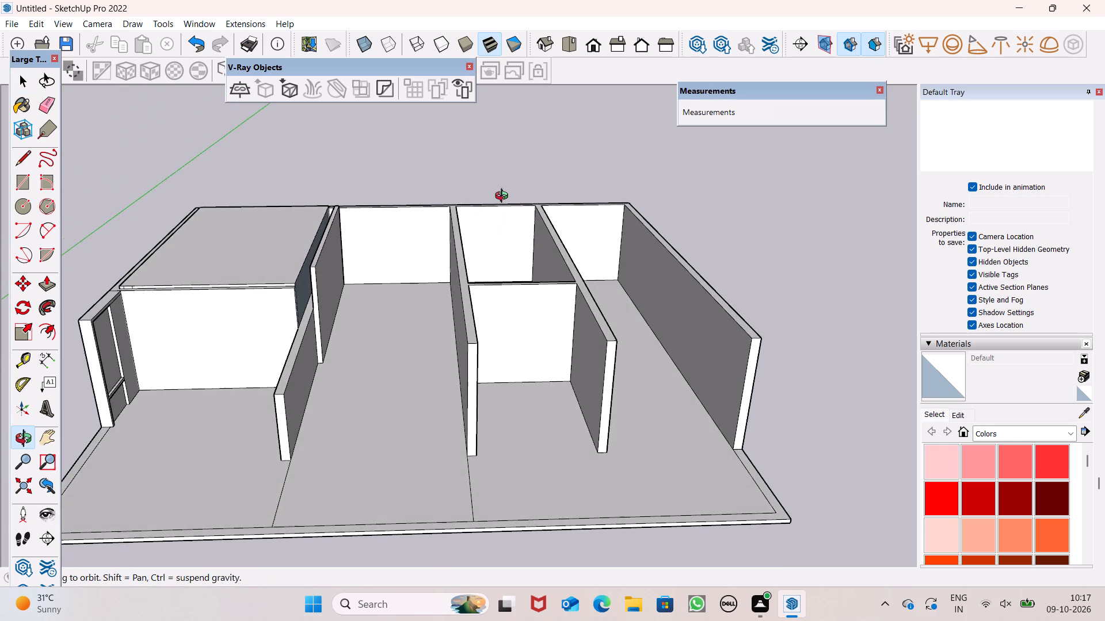
middle_click_drag(504, 197, 386, 191)
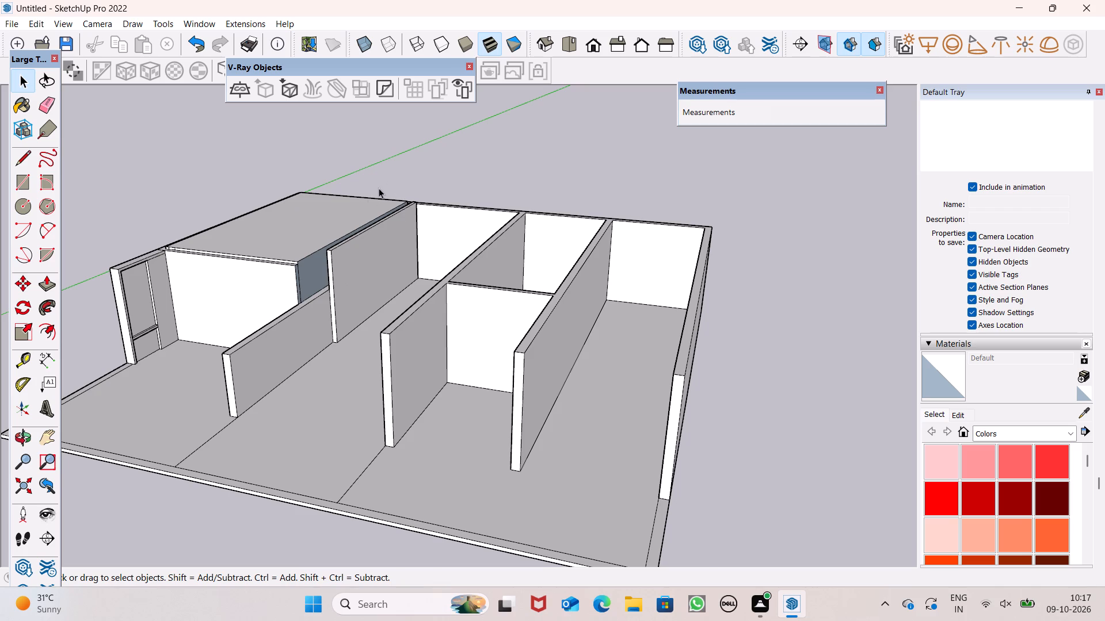
scroll(334, 258, "up", 1)
middle_click_drag(334, 264, 361, 267)
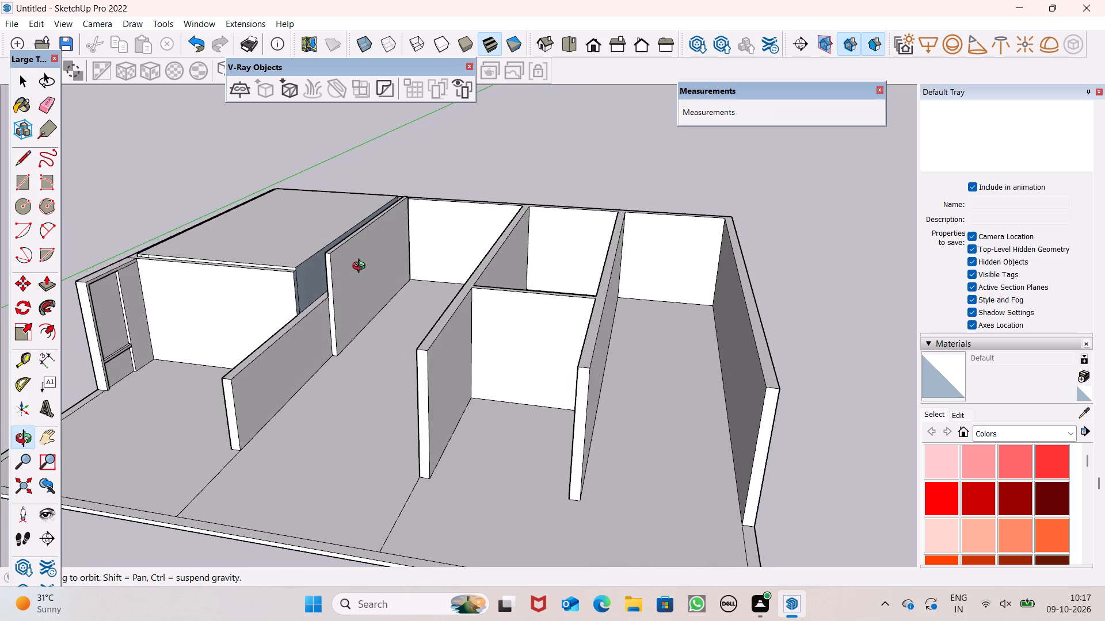
middle_click_drag(361, 267, 374, 342)
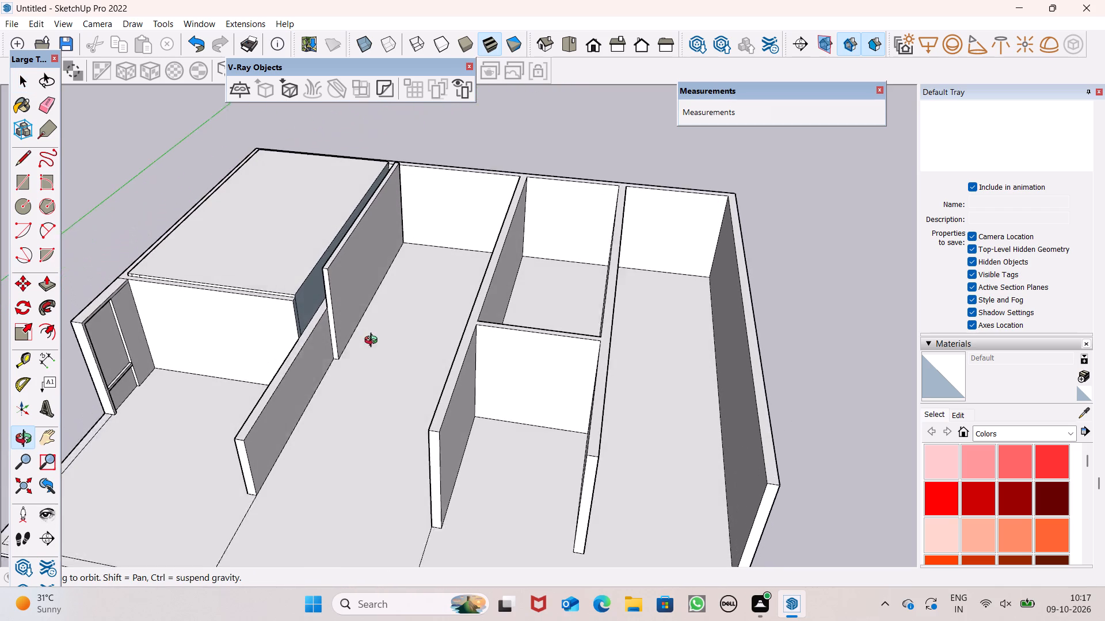
middle_click_drag(374, 342, 377, 346)
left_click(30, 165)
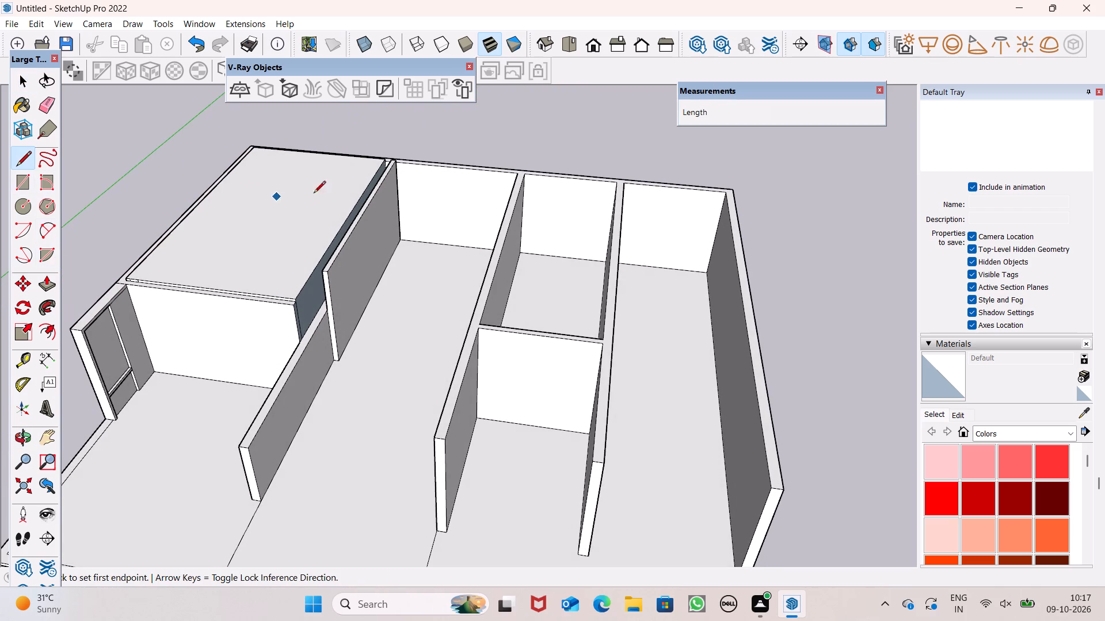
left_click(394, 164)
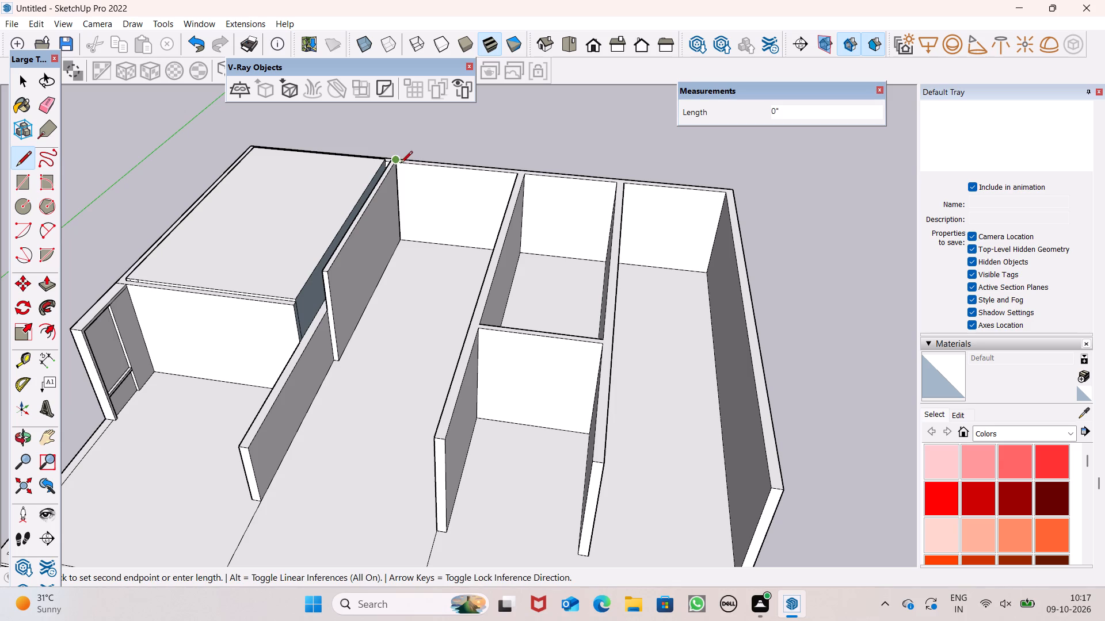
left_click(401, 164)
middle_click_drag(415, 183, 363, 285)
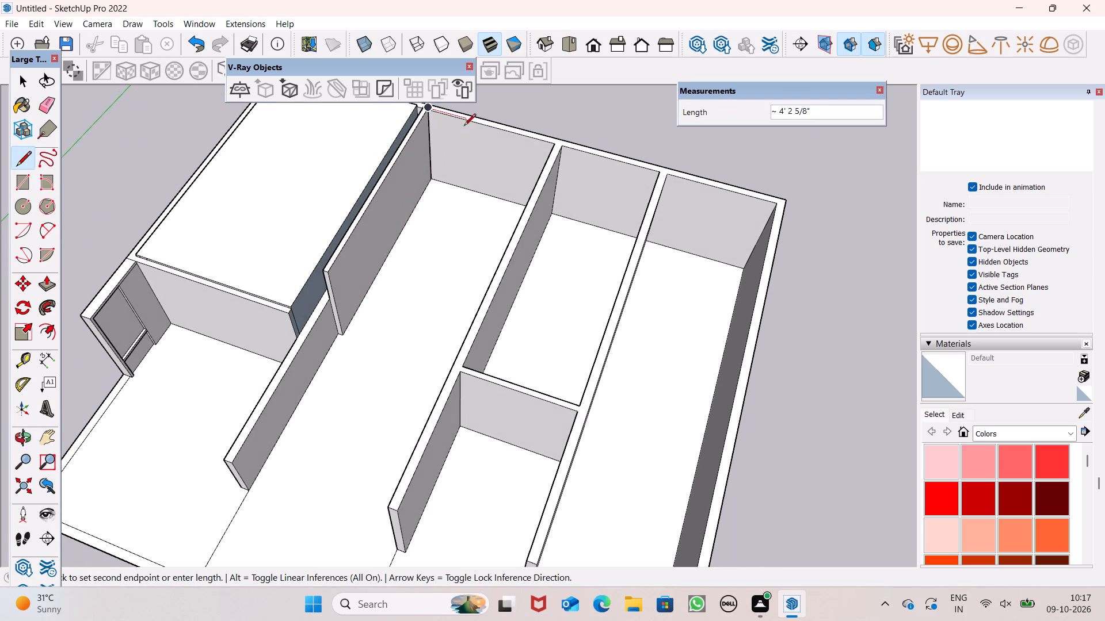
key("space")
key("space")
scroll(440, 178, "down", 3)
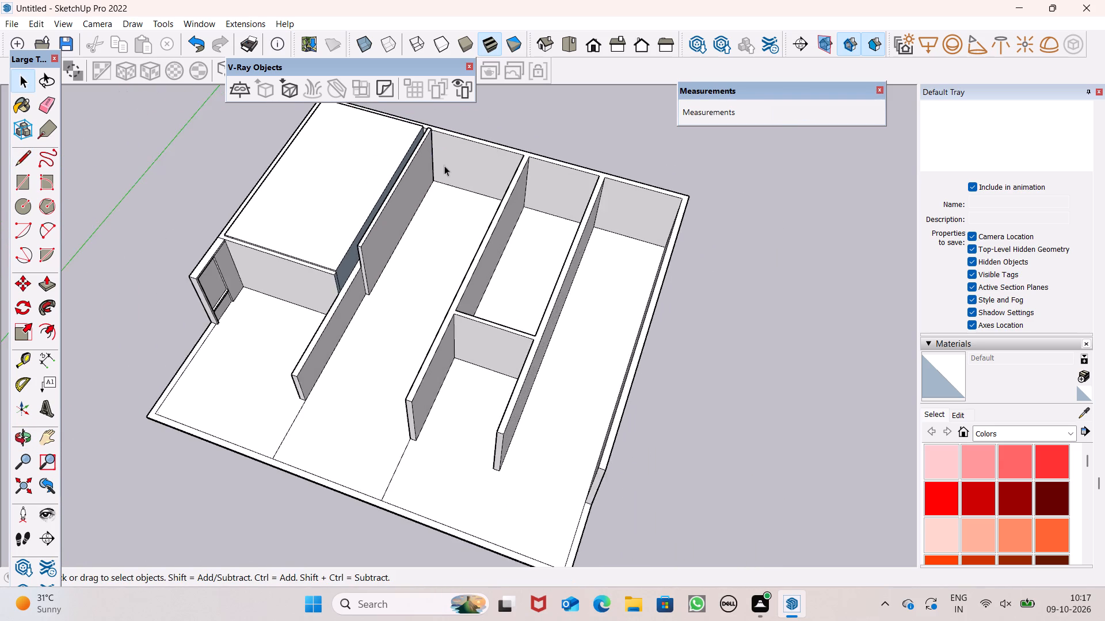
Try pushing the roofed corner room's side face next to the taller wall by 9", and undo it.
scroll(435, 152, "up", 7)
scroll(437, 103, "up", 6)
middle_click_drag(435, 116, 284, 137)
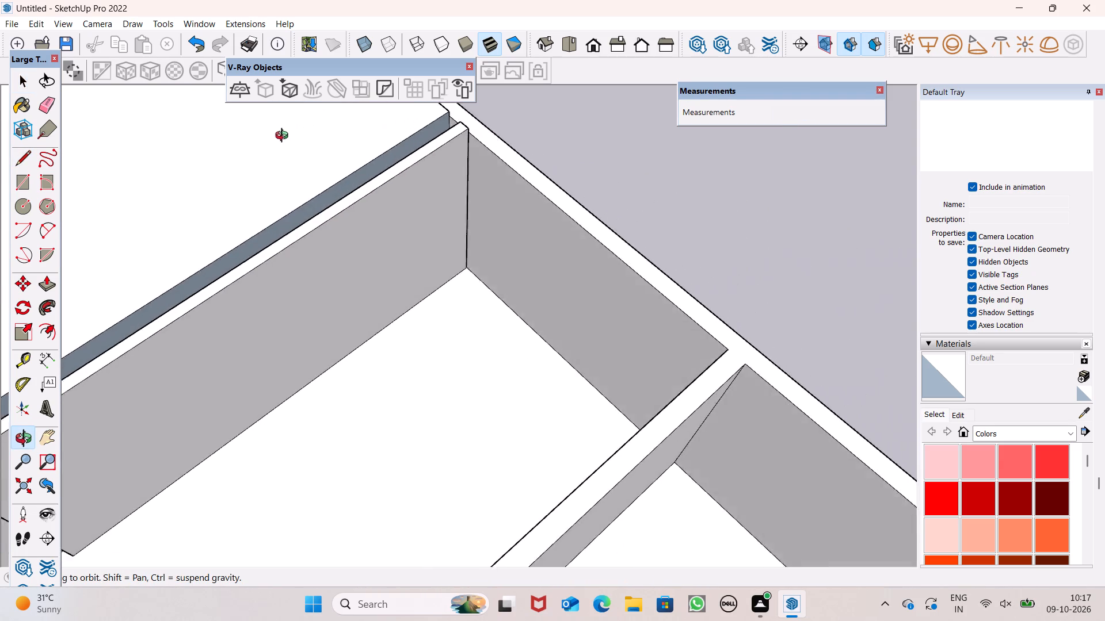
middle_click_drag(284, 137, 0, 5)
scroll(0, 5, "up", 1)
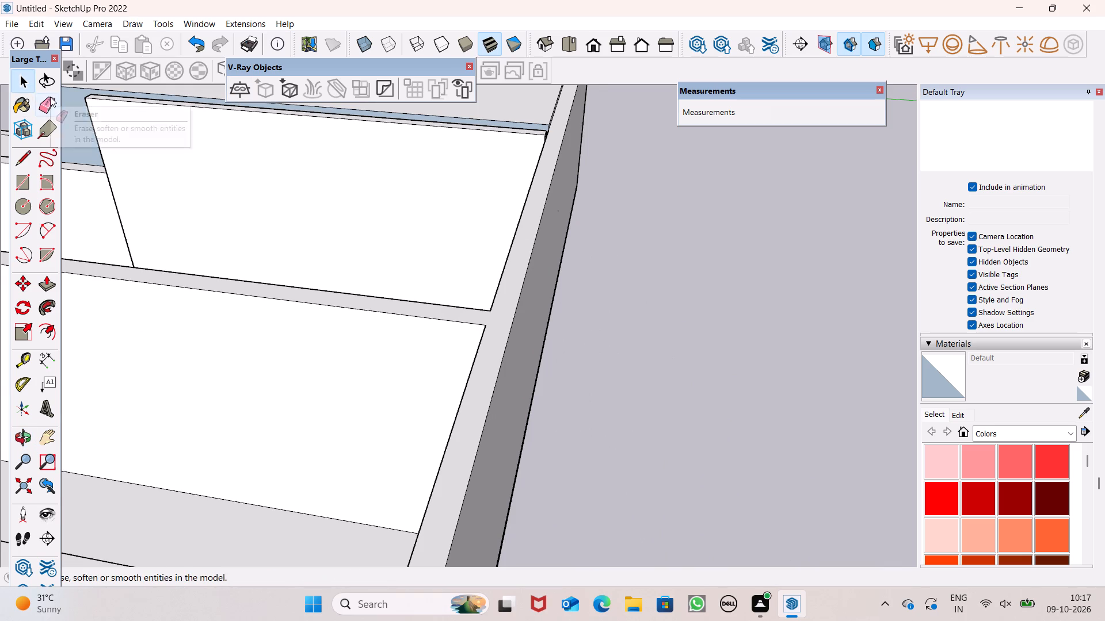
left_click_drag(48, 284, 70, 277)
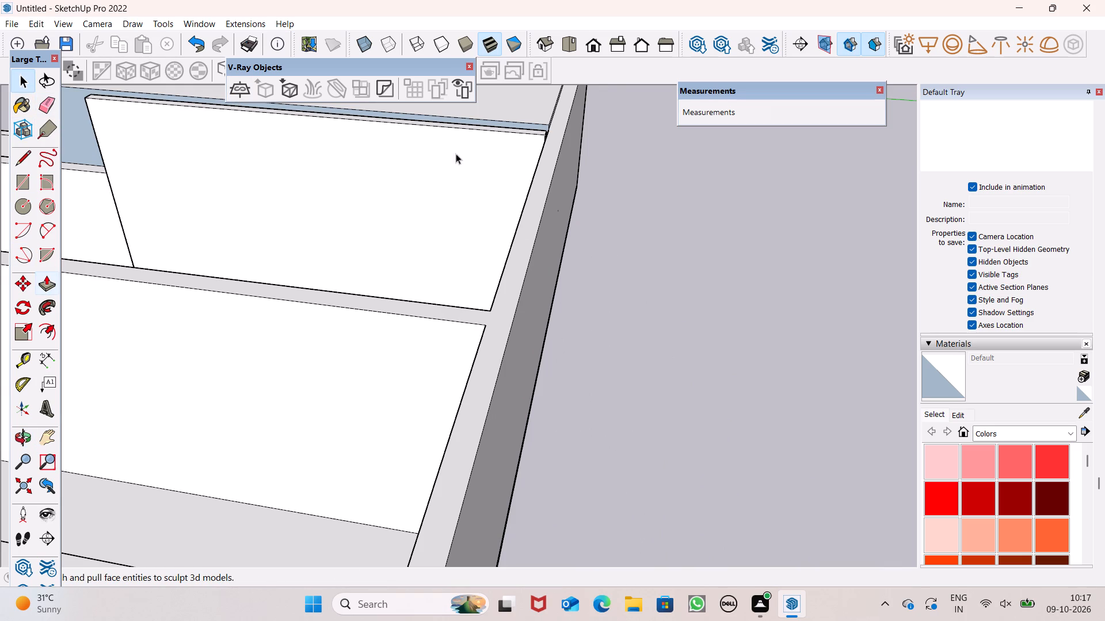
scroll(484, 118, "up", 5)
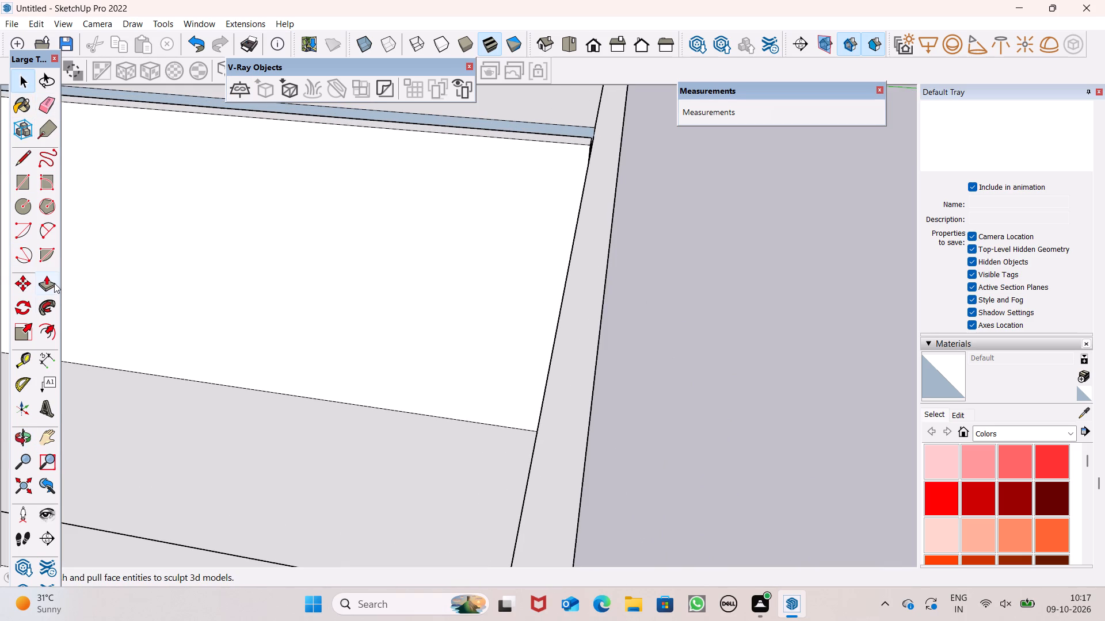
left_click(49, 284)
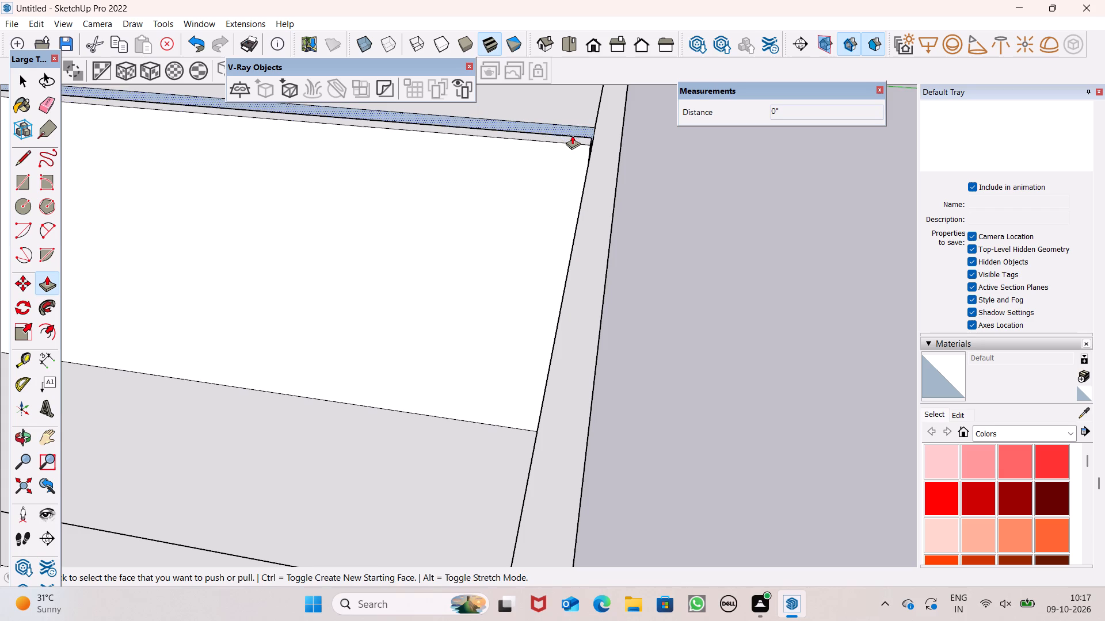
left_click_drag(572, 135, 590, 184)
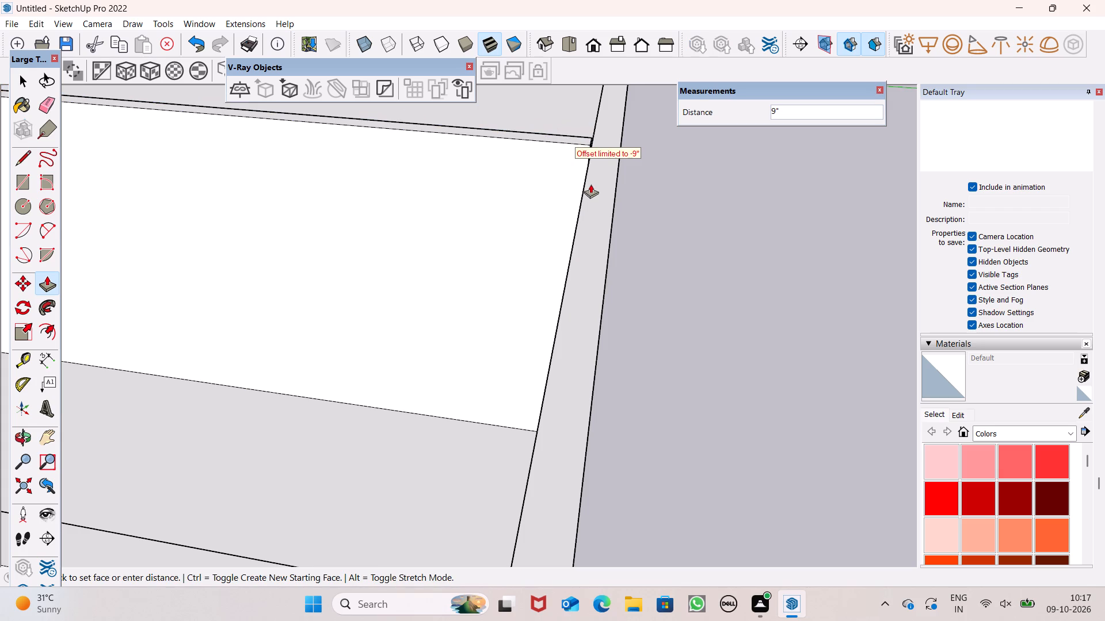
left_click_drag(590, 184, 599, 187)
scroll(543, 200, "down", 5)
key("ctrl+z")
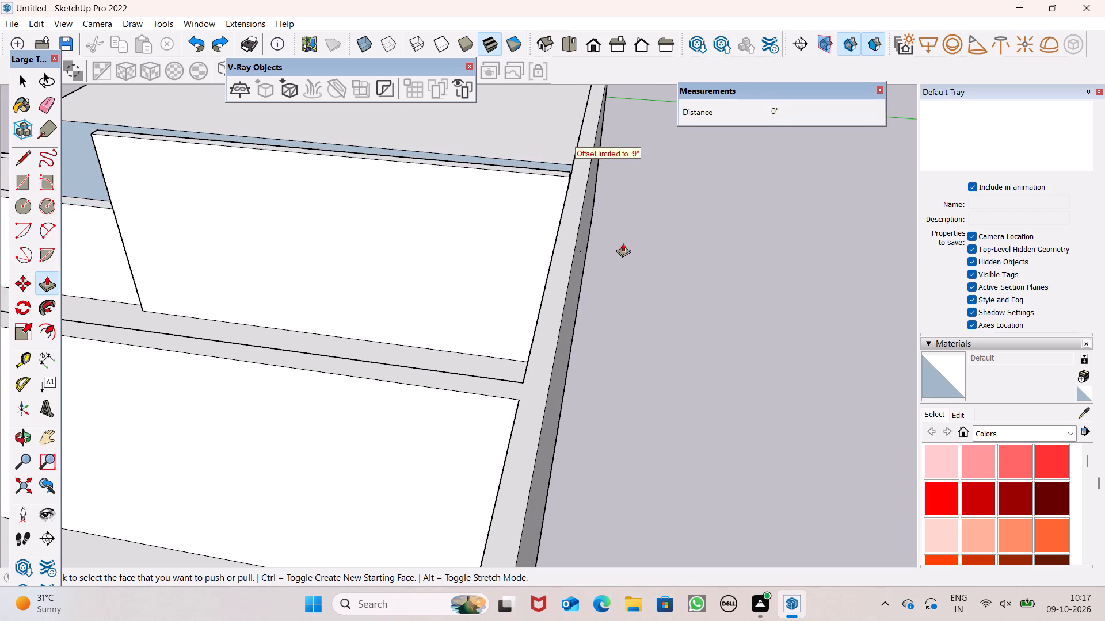
Lower the taller wall's top face by 3", level with the top of the outer wall.
middle_click_drag(613, 240, 440, 365)
scroll(481, 300, "up", 7)
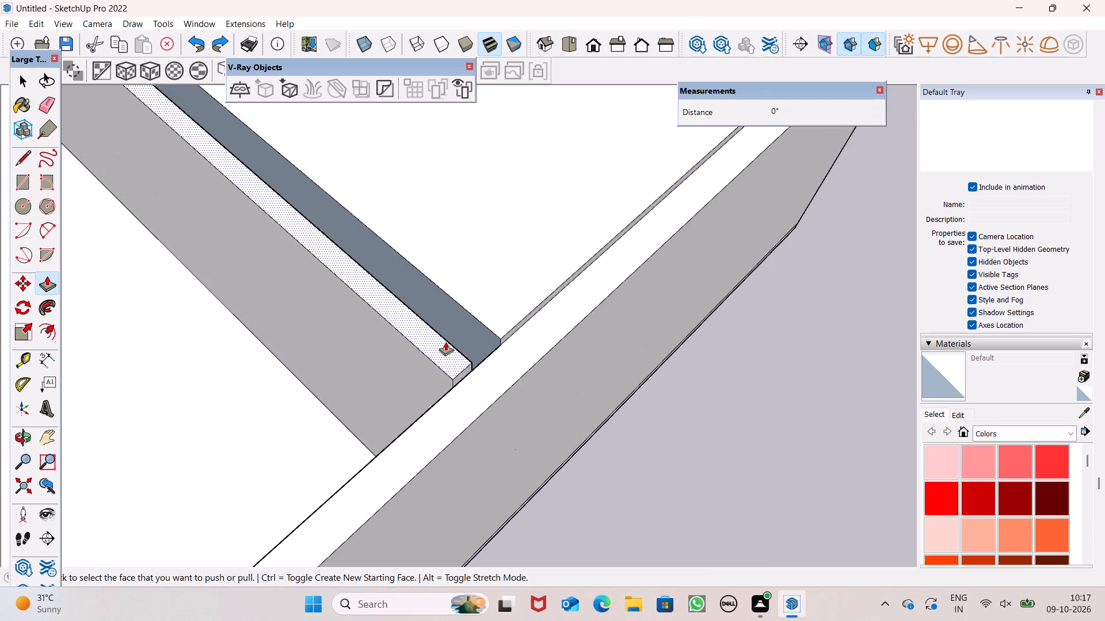
left_click_drag(445, 342, 448, 412)
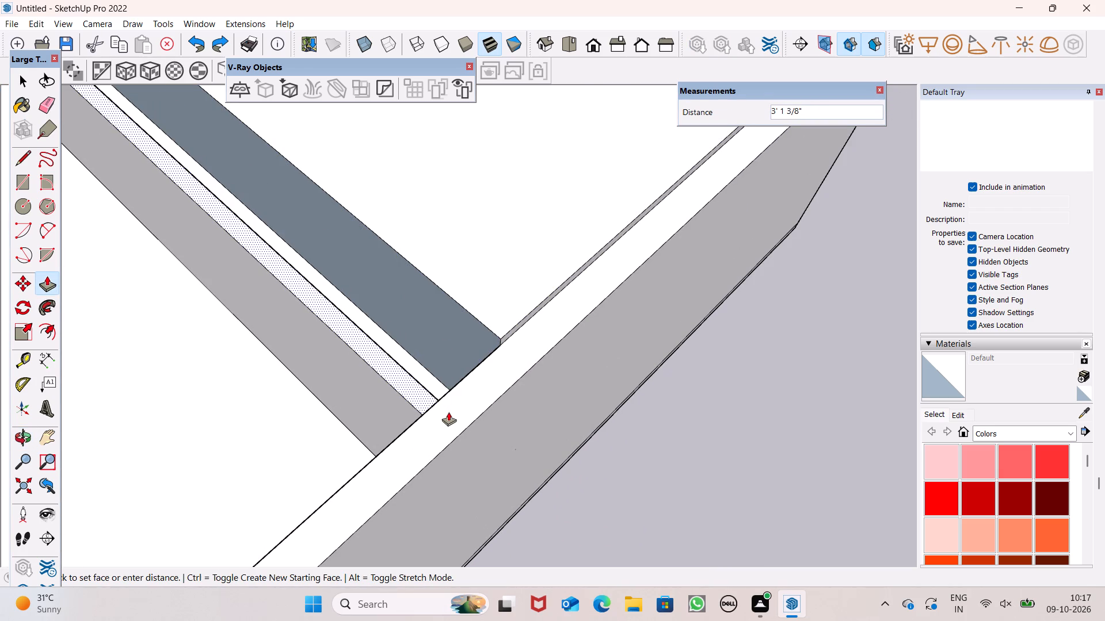
left_click_drag(448, 412, 468, 383)
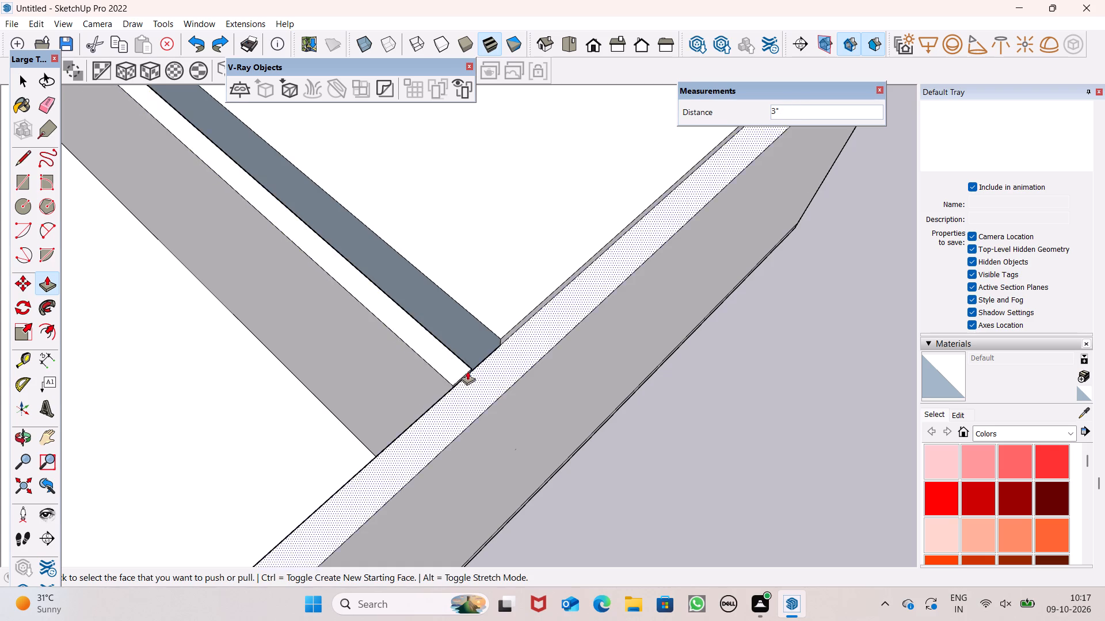
scroll(473, 336, "down", 5)
middle_click_drag(468, 362, 634, 185)
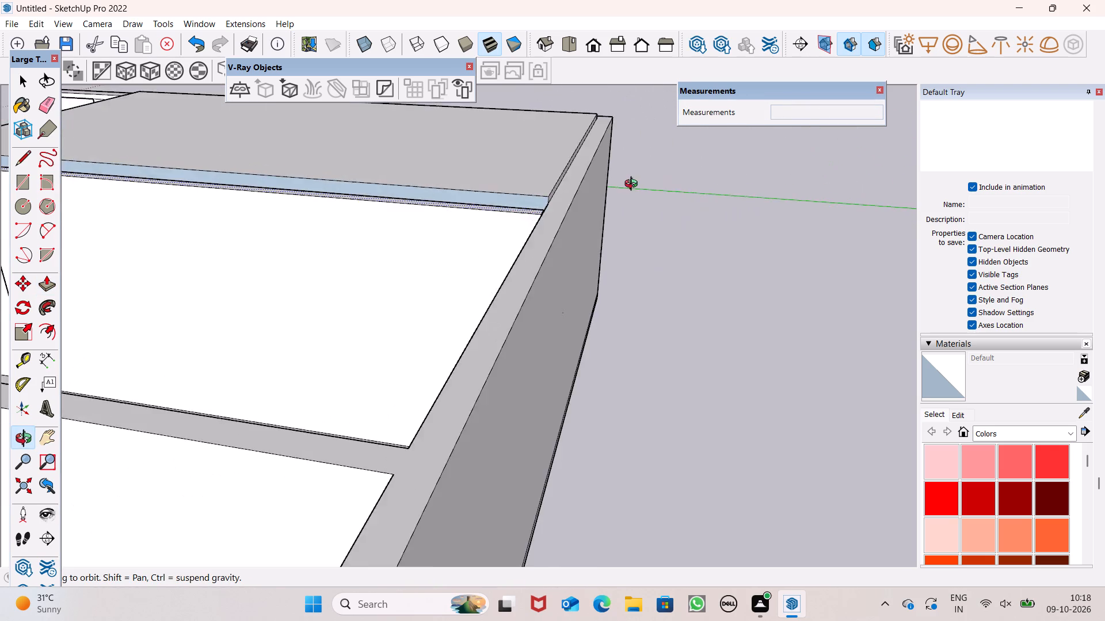
middle_click_drag(634, 185, 635, 185)
scroll(635, 189, "up", 1)
key("space")
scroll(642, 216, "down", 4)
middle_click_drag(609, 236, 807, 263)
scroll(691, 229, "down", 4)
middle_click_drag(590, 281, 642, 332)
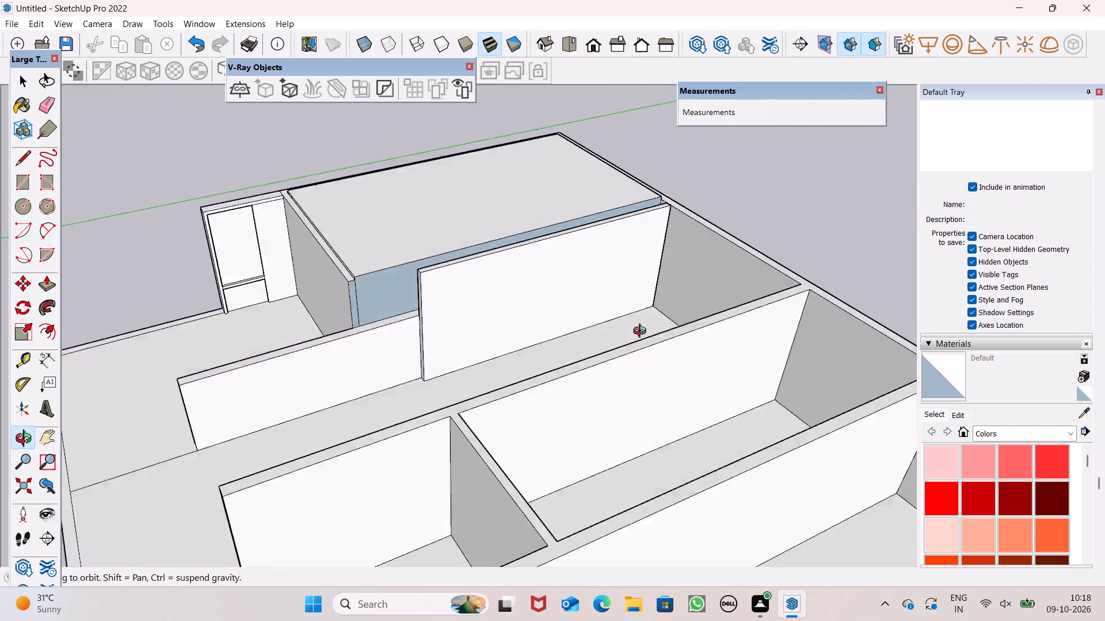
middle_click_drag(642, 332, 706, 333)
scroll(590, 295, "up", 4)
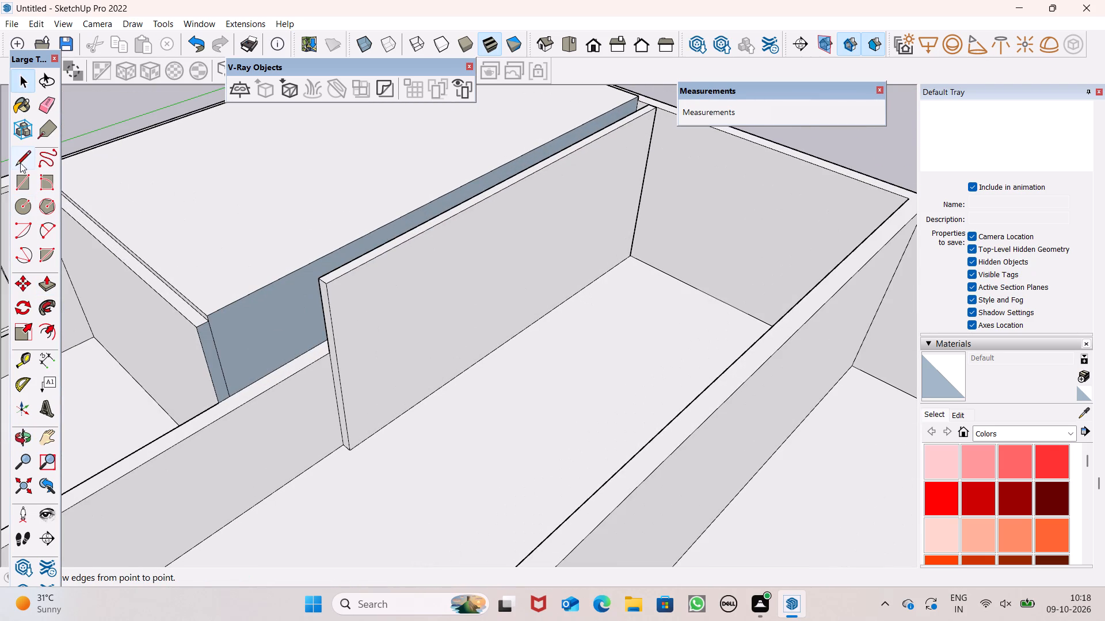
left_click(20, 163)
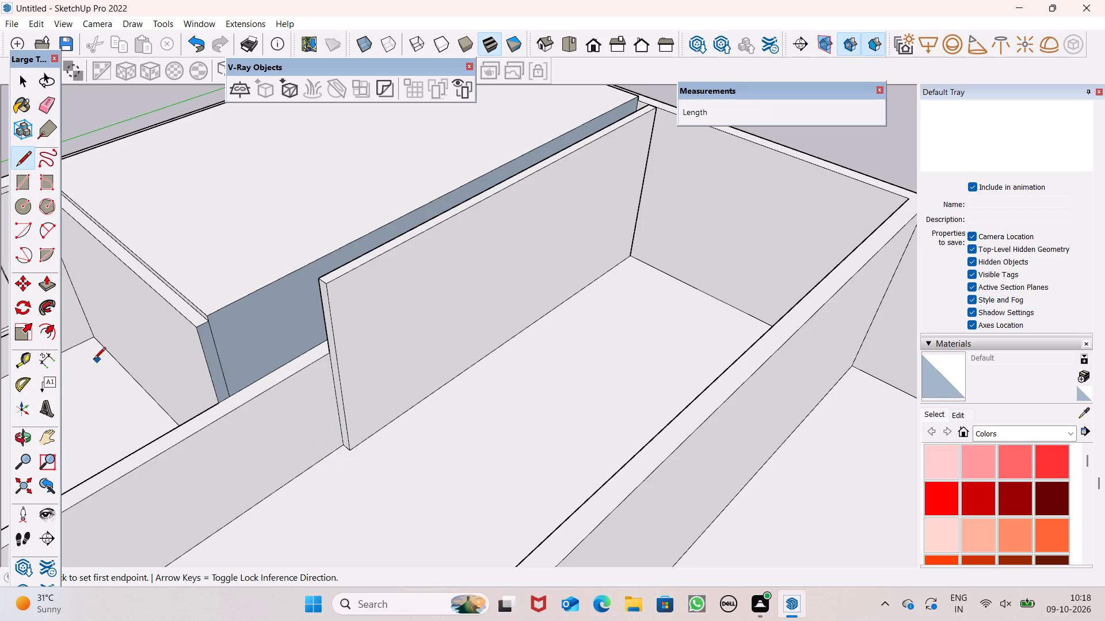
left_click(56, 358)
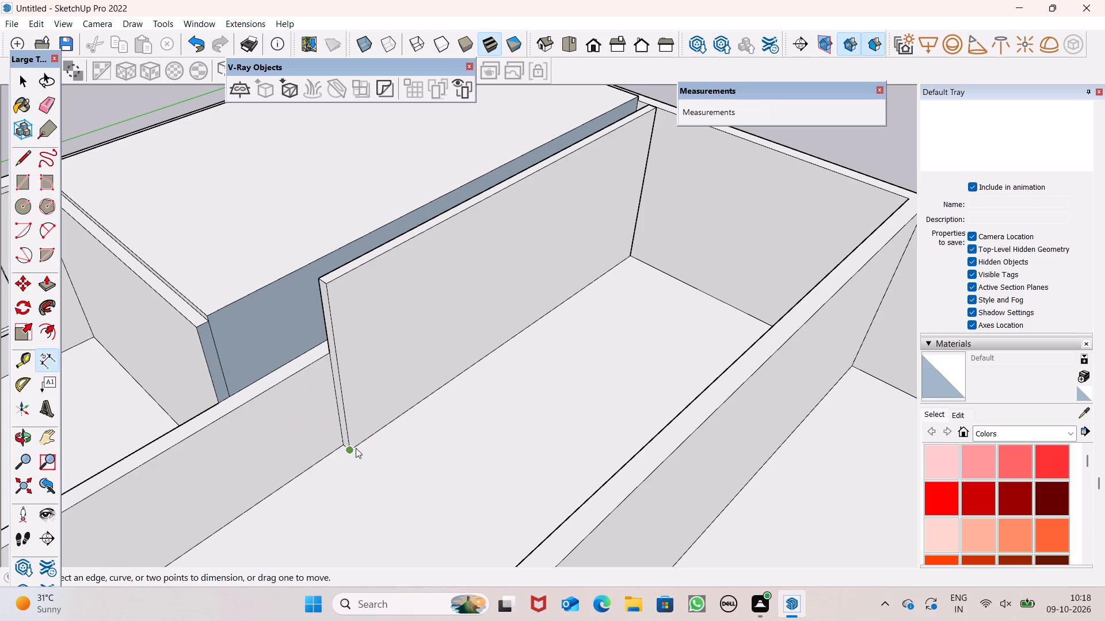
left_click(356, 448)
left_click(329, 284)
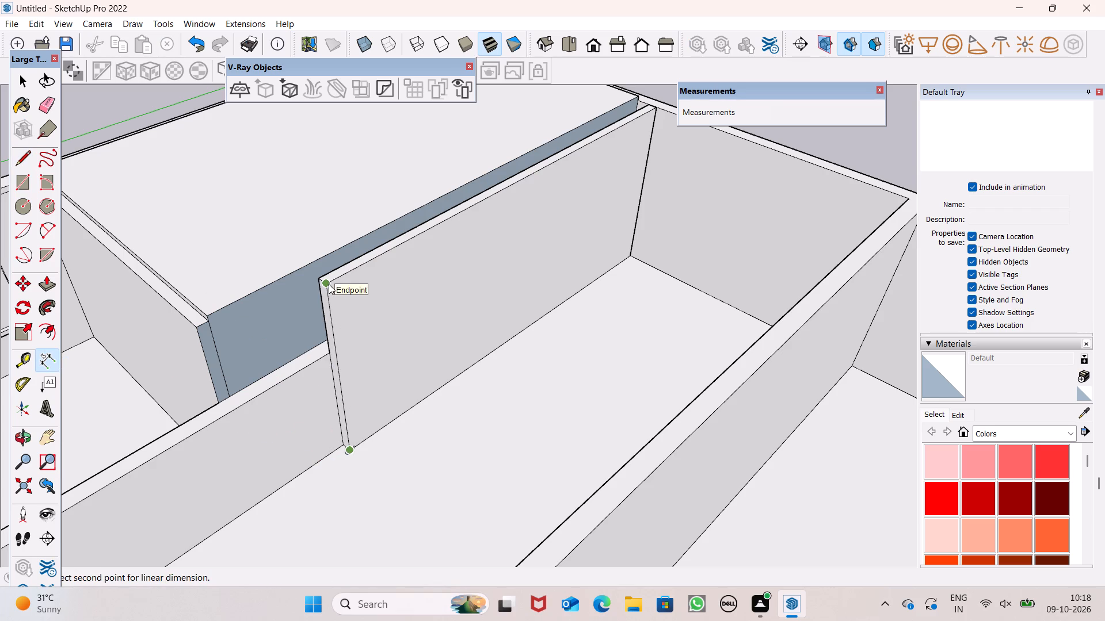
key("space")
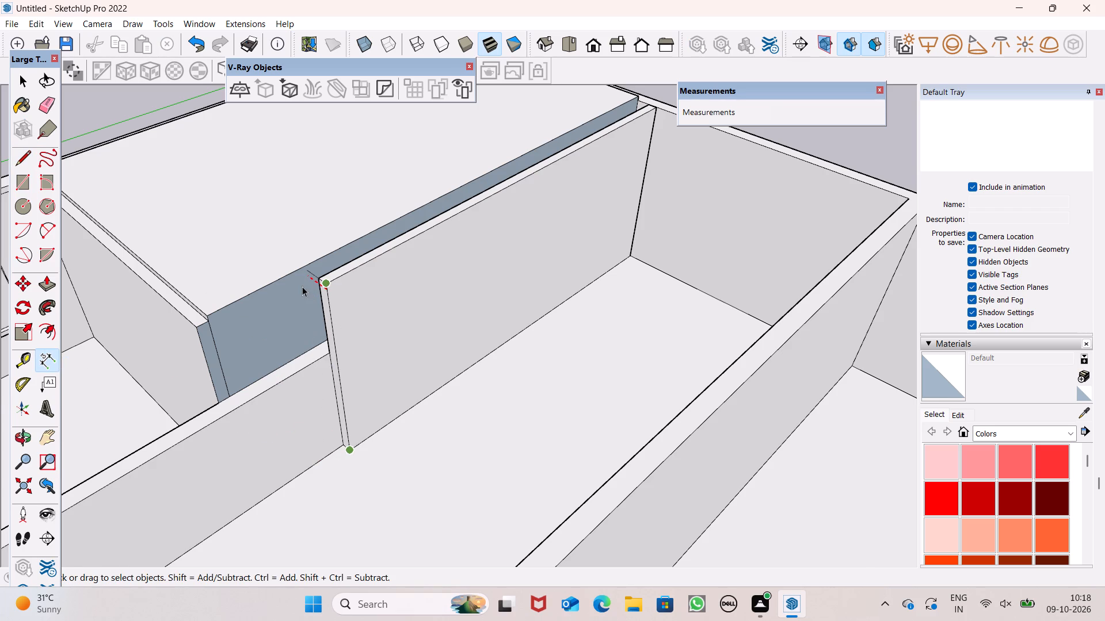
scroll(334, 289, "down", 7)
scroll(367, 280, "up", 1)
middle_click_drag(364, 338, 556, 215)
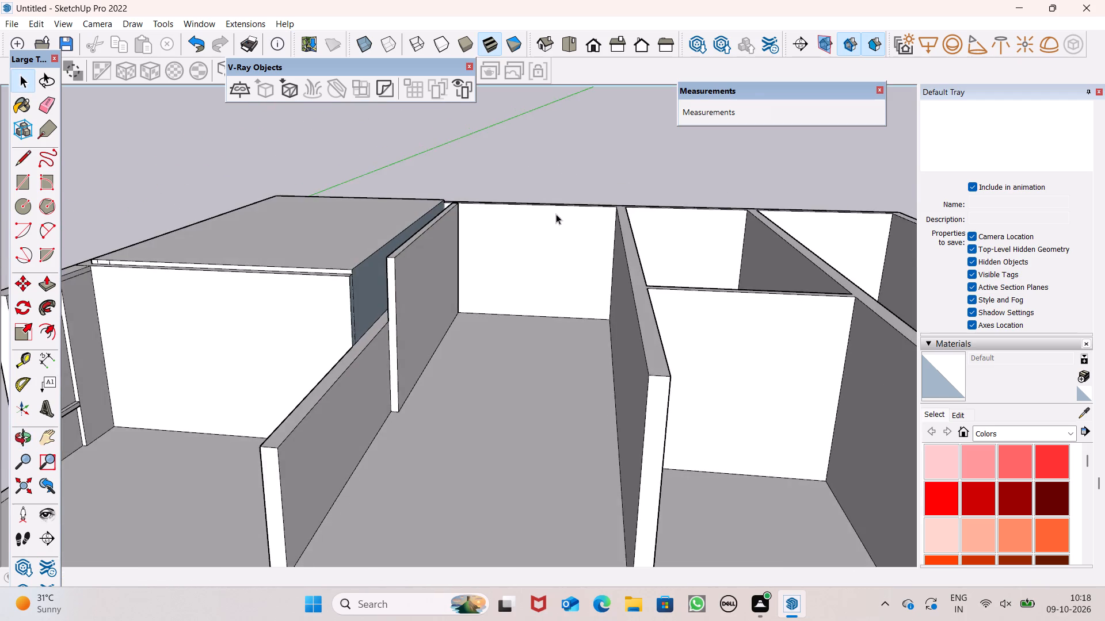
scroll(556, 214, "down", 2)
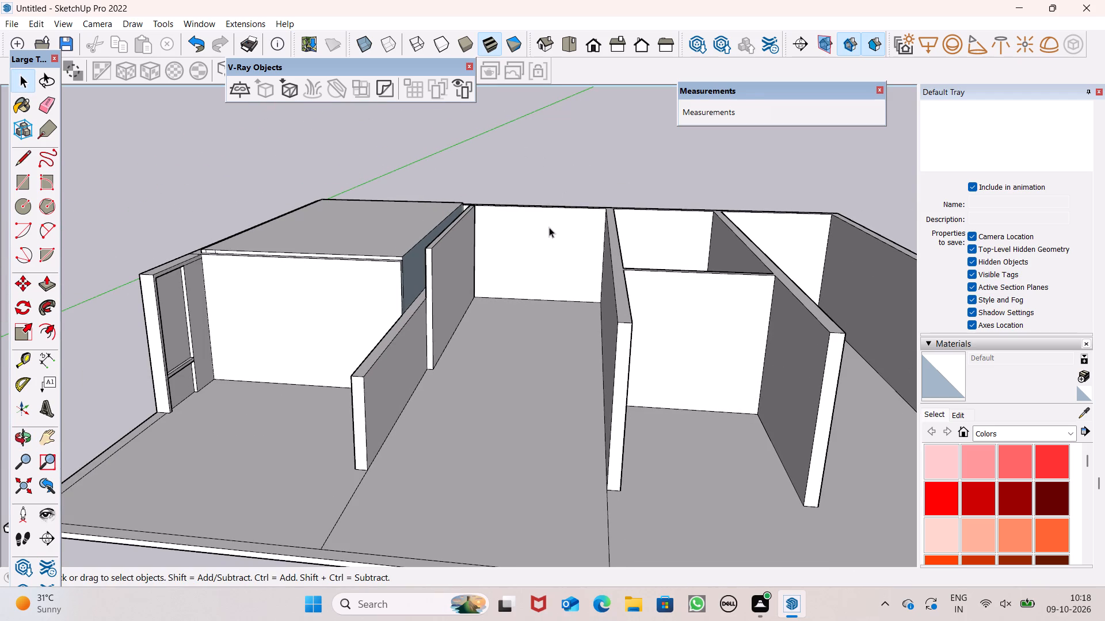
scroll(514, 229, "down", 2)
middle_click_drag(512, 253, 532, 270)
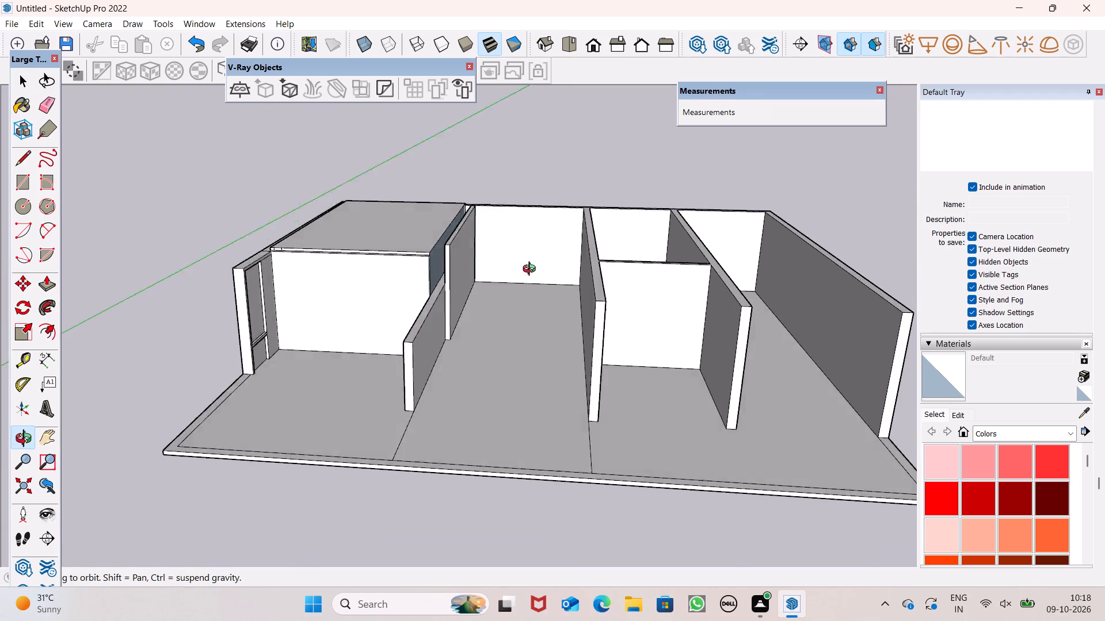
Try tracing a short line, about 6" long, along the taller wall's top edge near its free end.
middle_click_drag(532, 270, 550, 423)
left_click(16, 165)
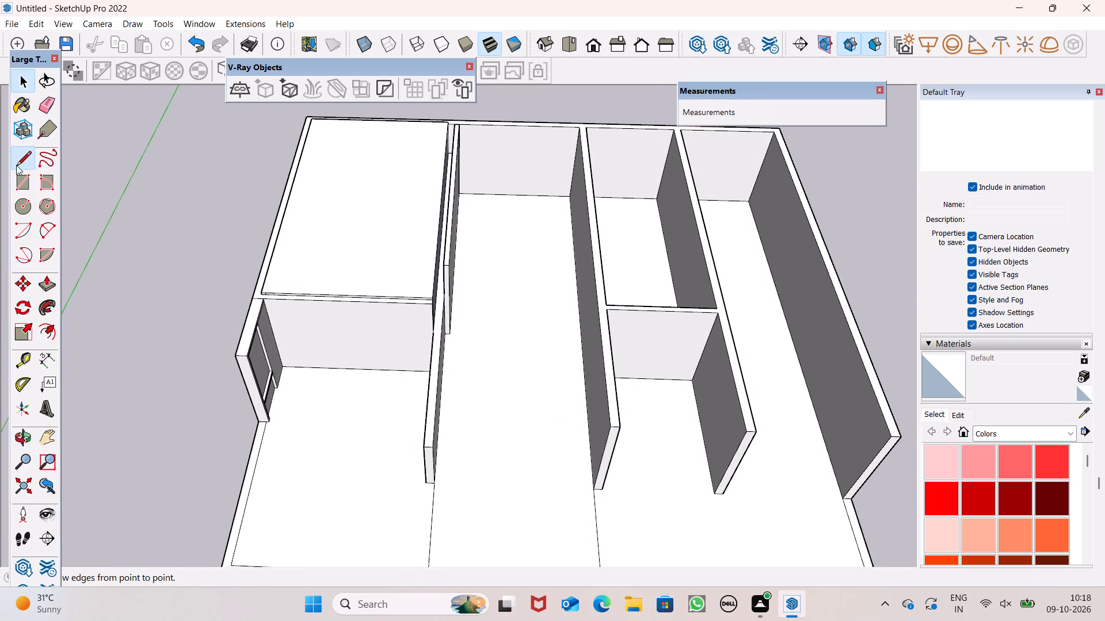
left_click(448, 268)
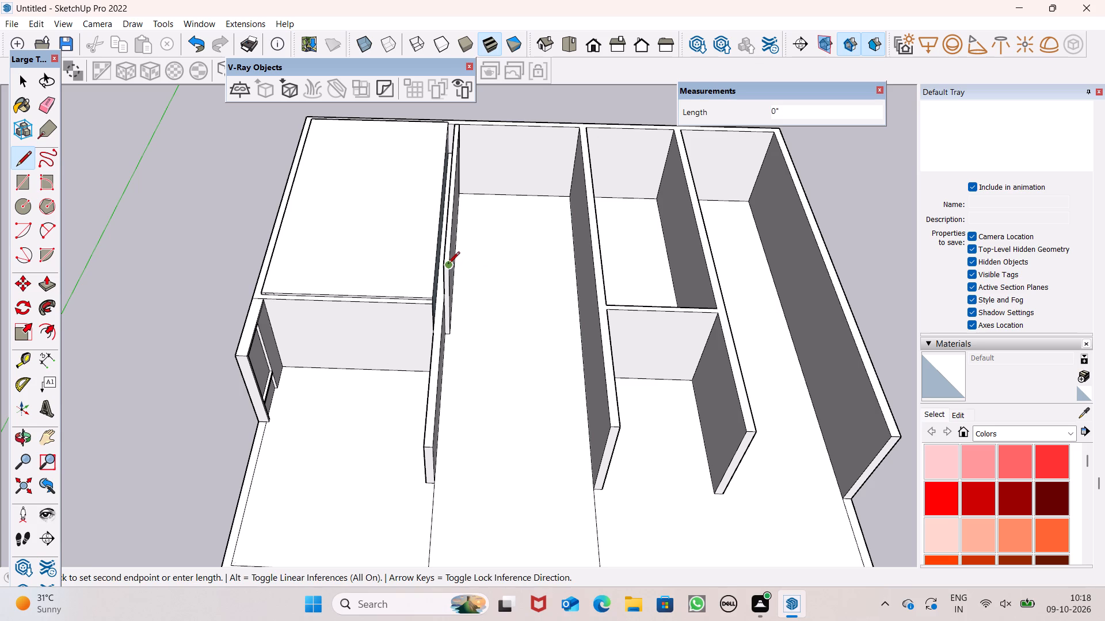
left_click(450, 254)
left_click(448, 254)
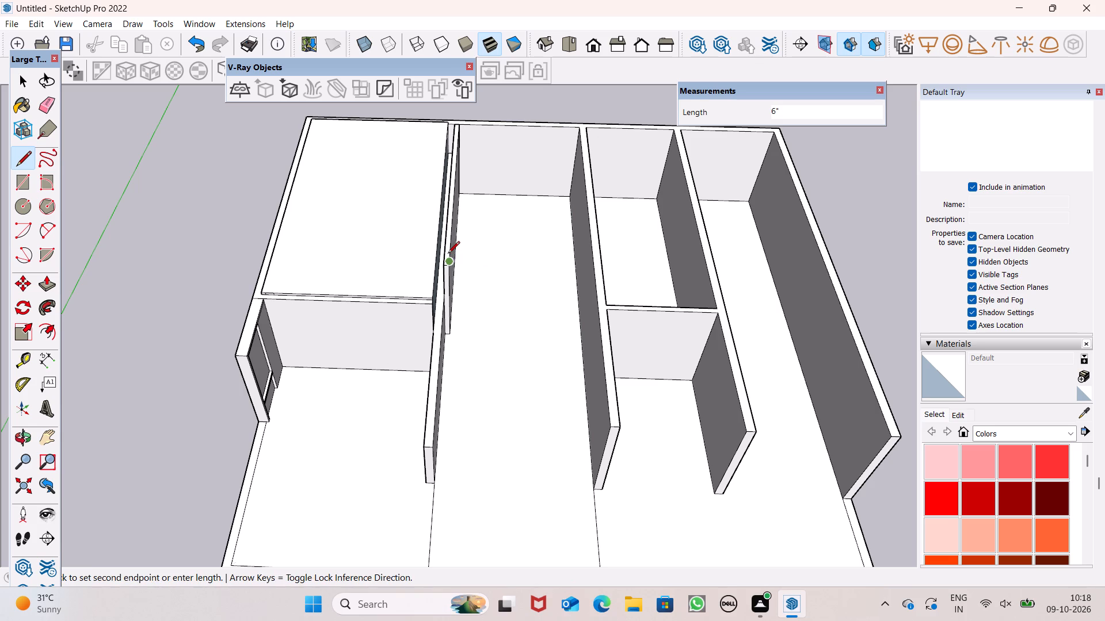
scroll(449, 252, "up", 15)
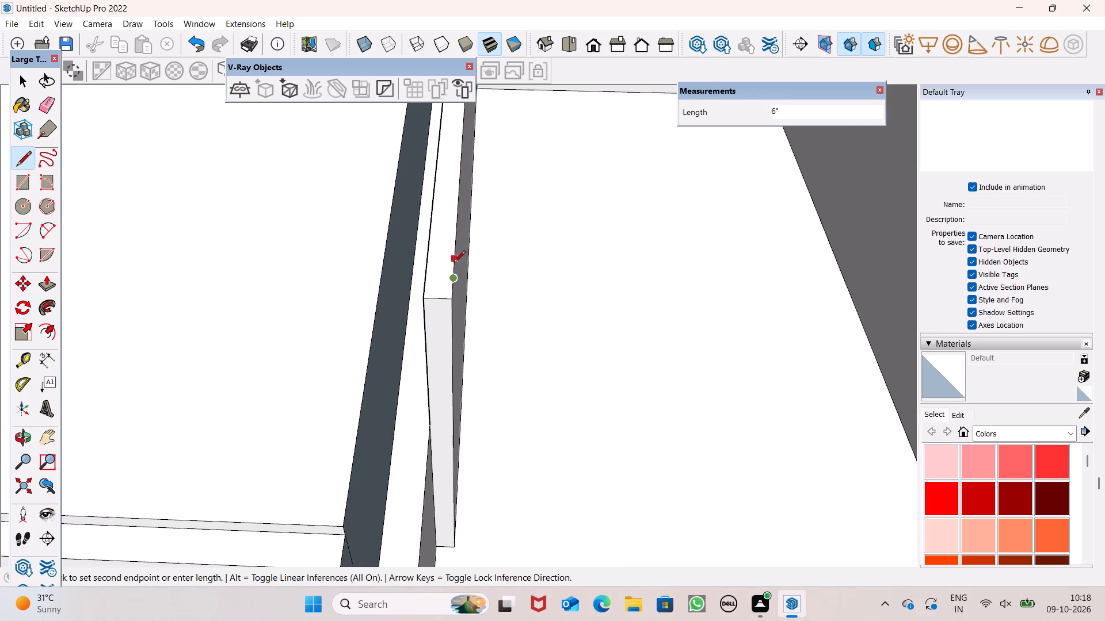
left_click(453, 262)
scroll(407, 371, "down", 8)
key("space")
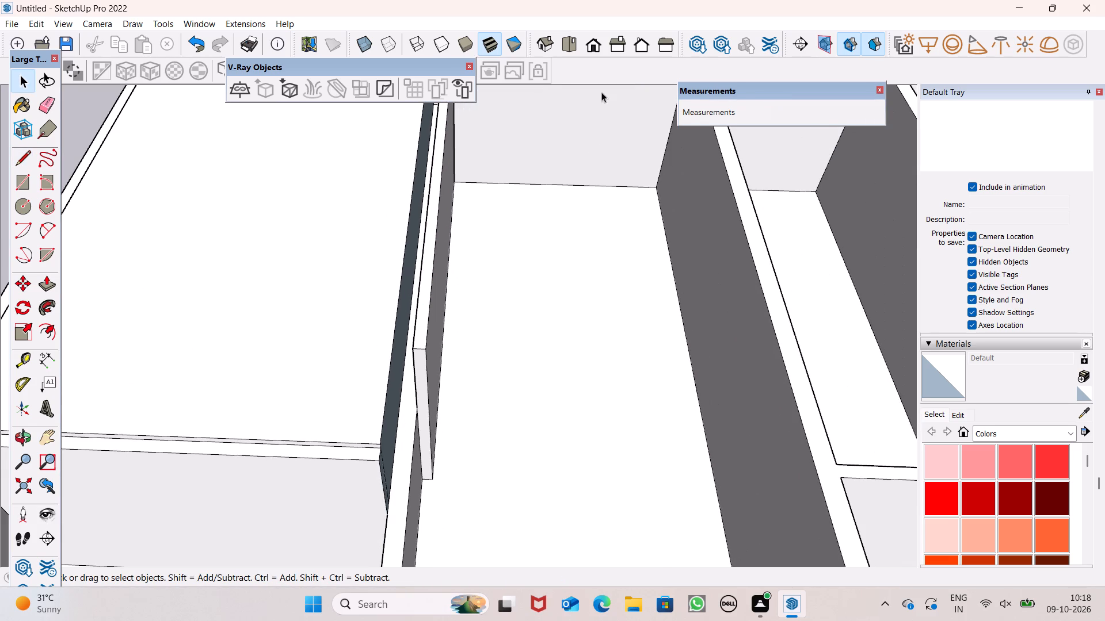
Push/pull the taller wall's top face by about 3/8" so it sits level with the outer wall's top.
scroll(534, 281, "down", 3)
scroll(589, 162, "down", 1)
scroll(591, 152, "up", 5)
scroll(432, 102, "up", 11)
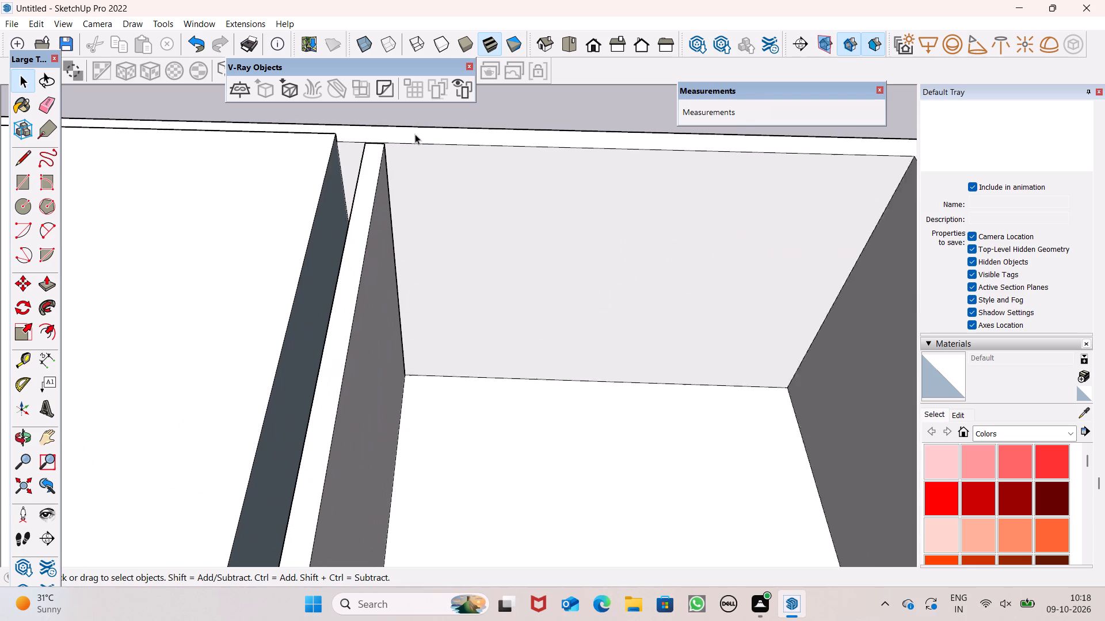
scroll(415, 134, "up", 18)
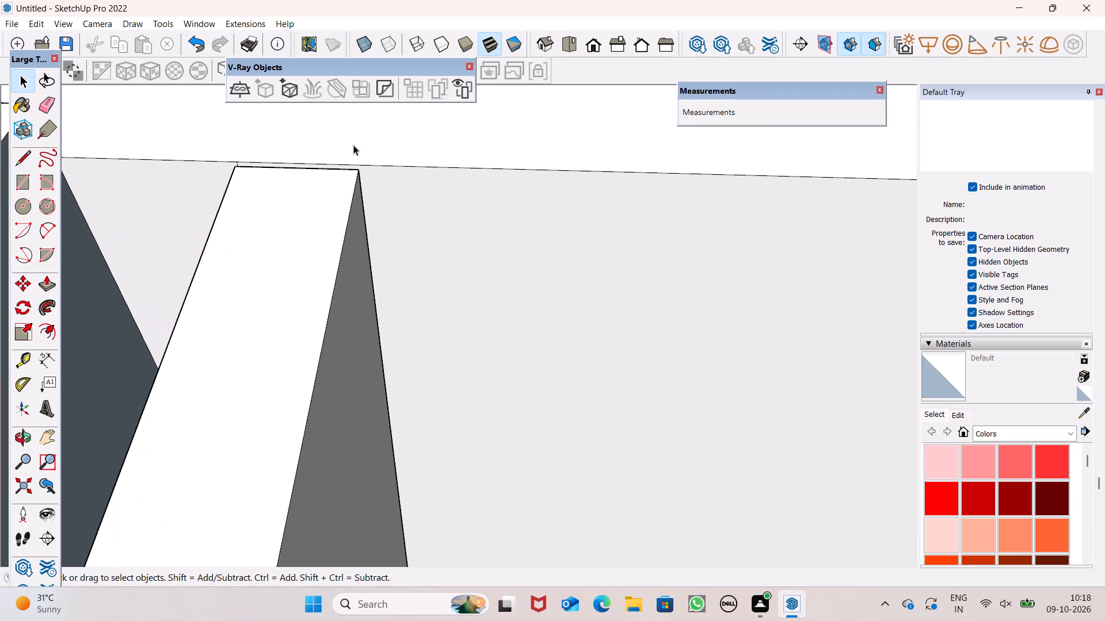
scroll(353, 145, "up", 5)
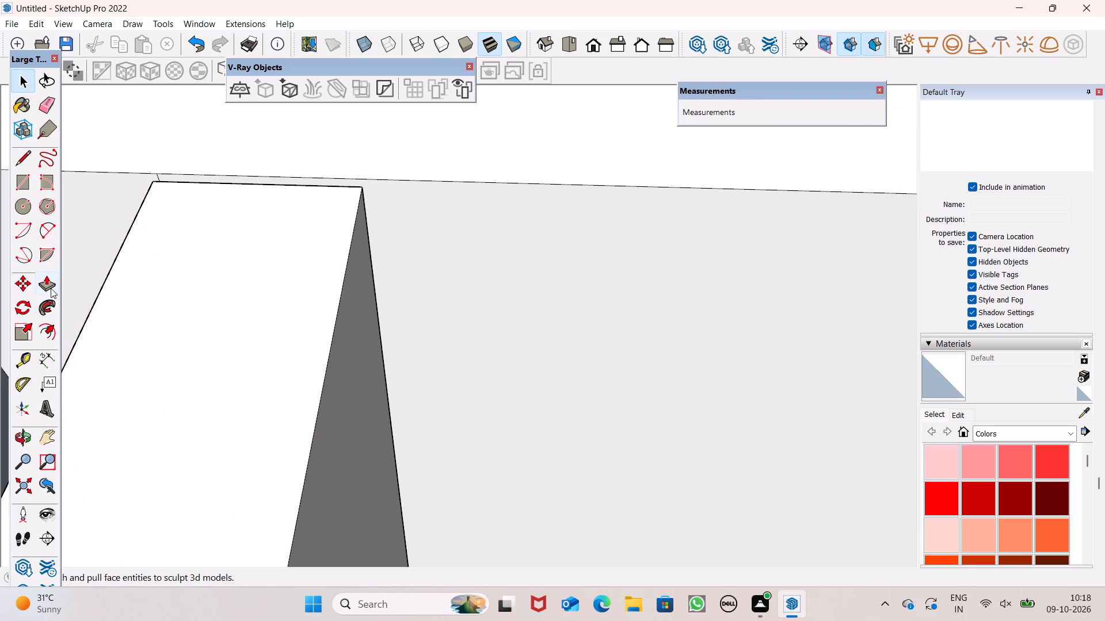
left_click(51, 288)
left_click_drag(235, 244, 418, 175)
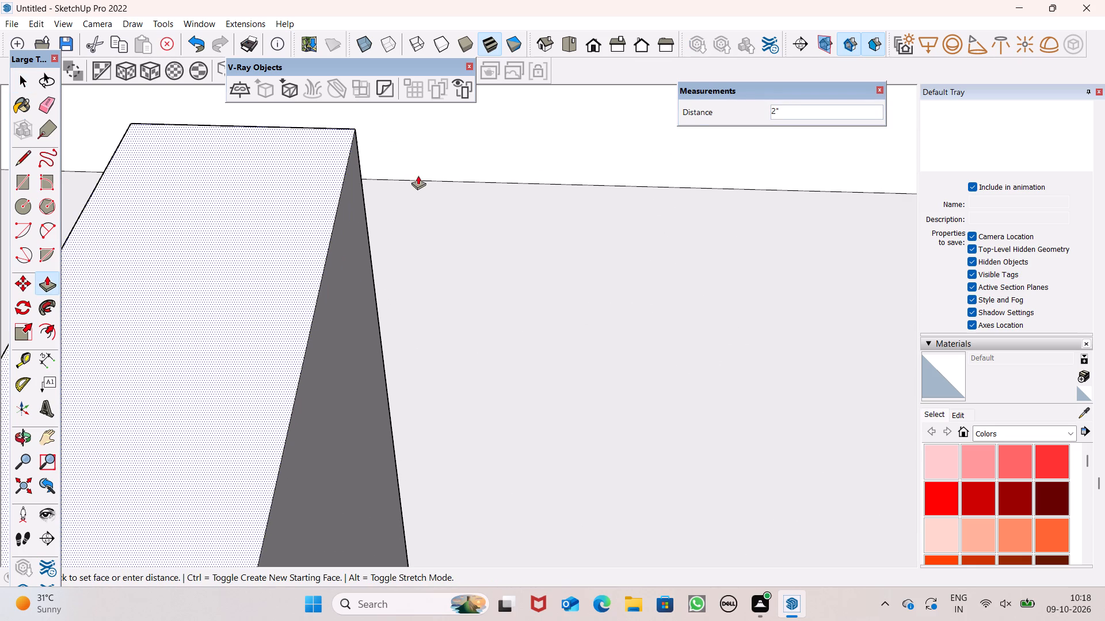
left_click_drag(418, 175, 461, 181)
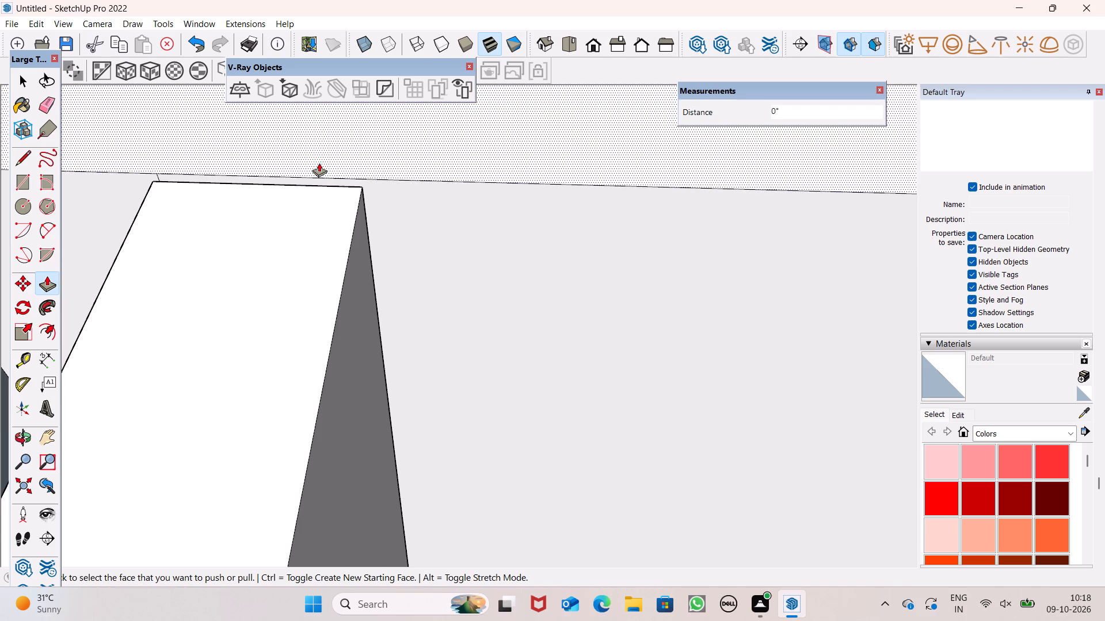
middle_click_drag(424, 218, 44, 250)
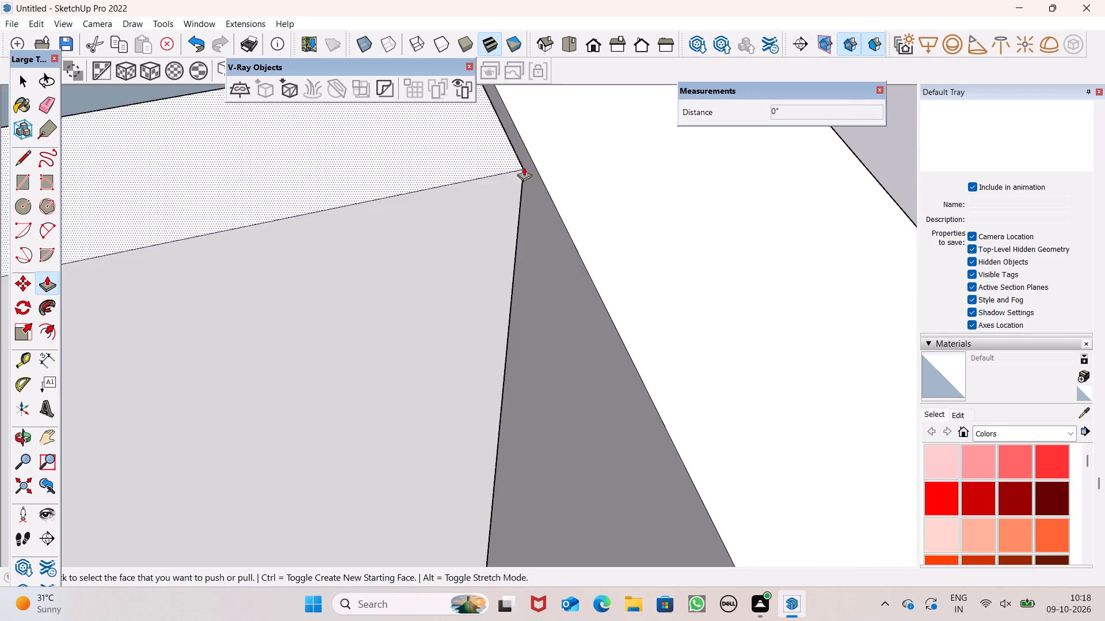
scroll(534, 141, "up", 15)
middle_click_drag(510, 179, 341, 149)
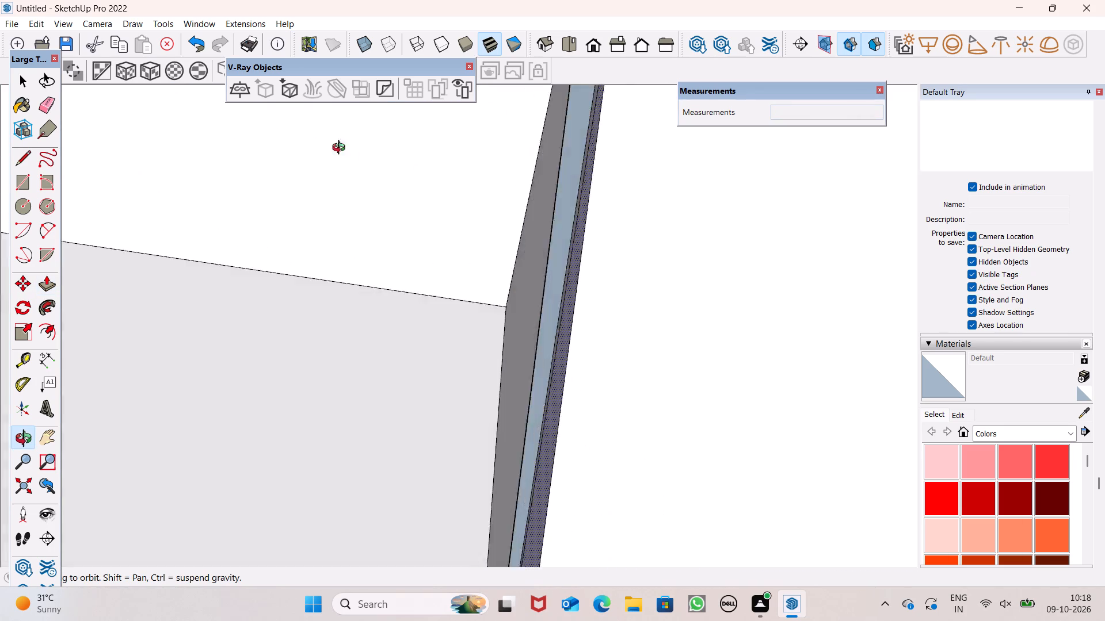
middle_click_drag(341, 149, 315, 144)
left_click_drag(536, 266, 617, 296)
scroll(491, 253, "down", 4)
scroll(489, 270, "up", 1)
scroll(489, 276, "down", 1)
middle_click_drag(520, 317, 859, 364)
scroll(706, 432, "down", 14)
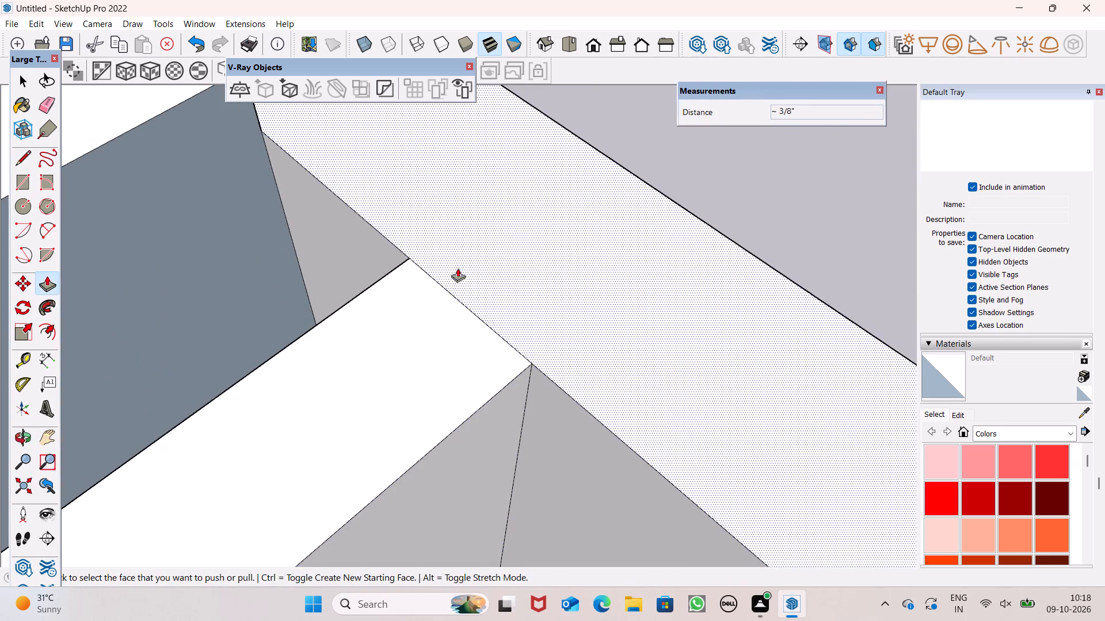
Erase the seam edge between the taller wall's top and the outer wall's top at their junction.
left_click(39, 113)
left_click_drag(472, 291, 464, 314)
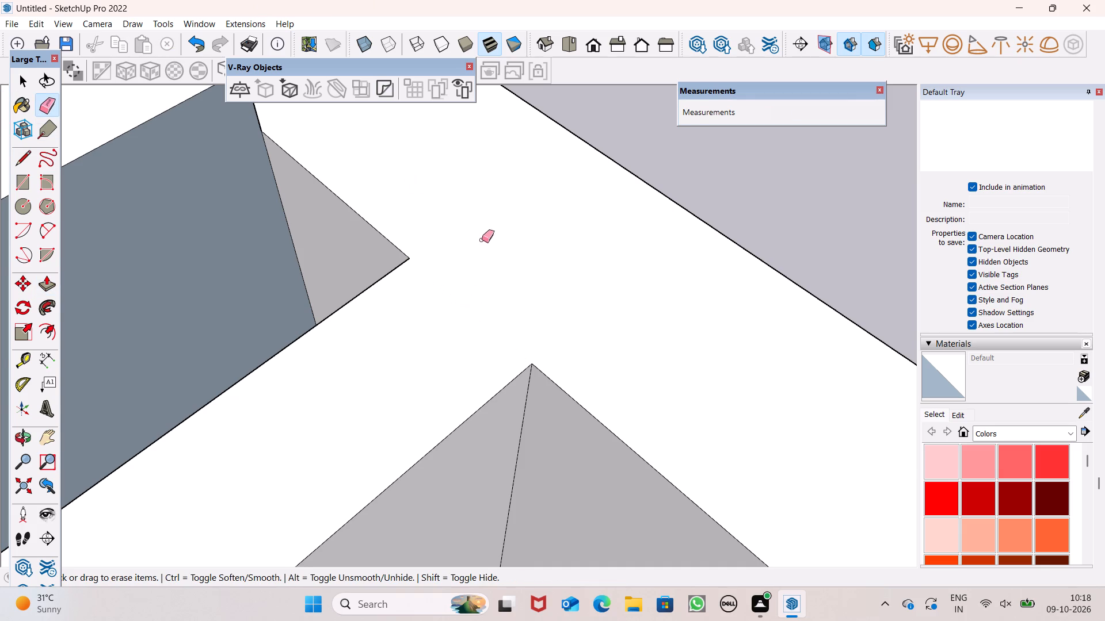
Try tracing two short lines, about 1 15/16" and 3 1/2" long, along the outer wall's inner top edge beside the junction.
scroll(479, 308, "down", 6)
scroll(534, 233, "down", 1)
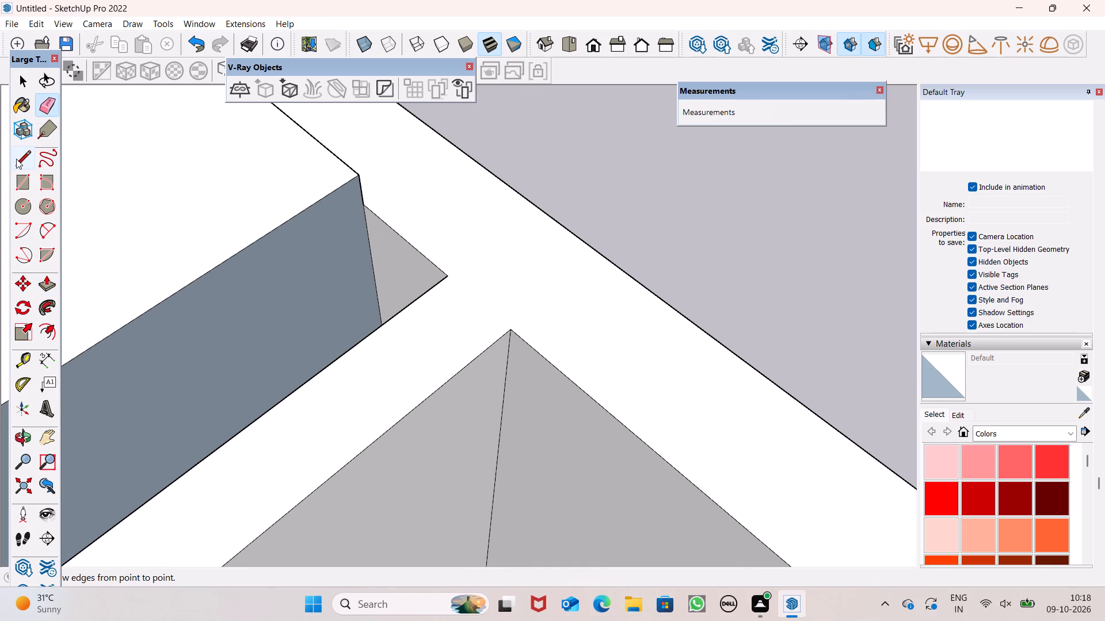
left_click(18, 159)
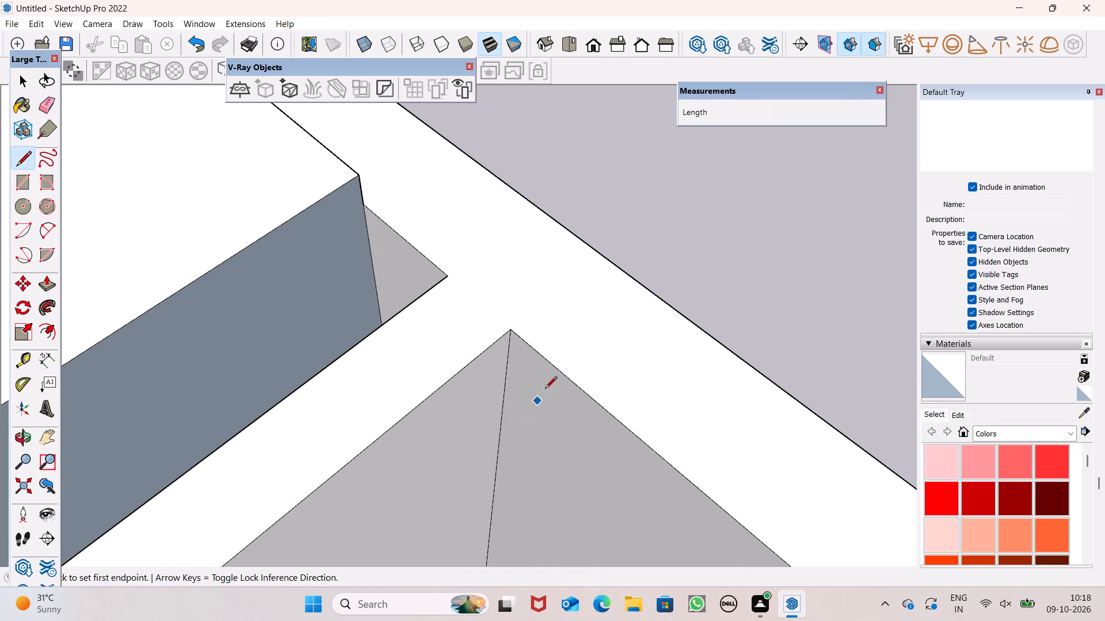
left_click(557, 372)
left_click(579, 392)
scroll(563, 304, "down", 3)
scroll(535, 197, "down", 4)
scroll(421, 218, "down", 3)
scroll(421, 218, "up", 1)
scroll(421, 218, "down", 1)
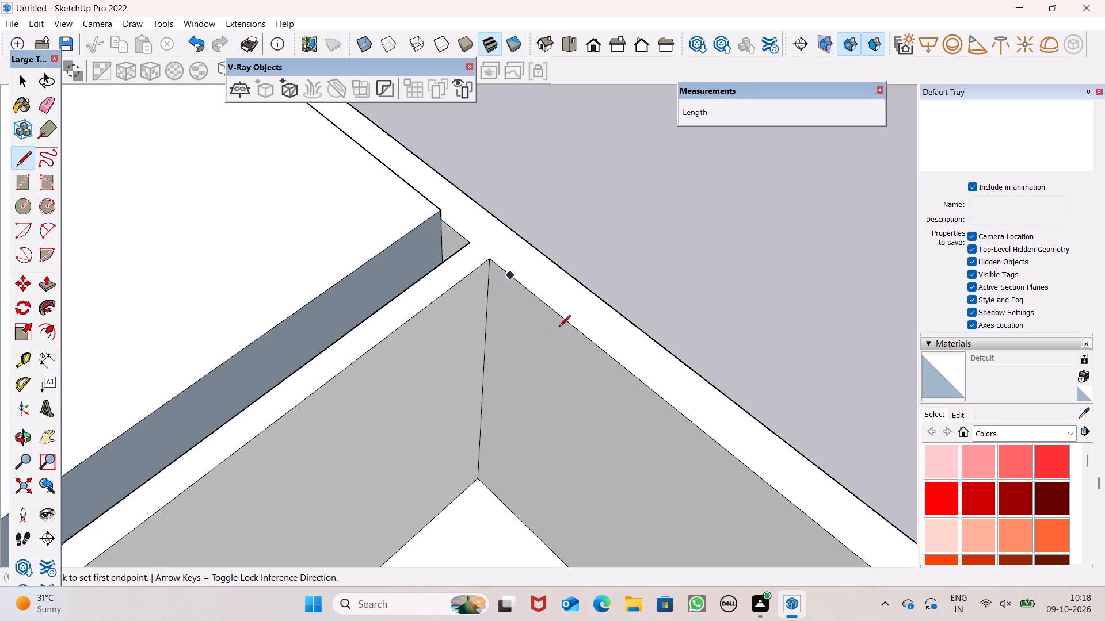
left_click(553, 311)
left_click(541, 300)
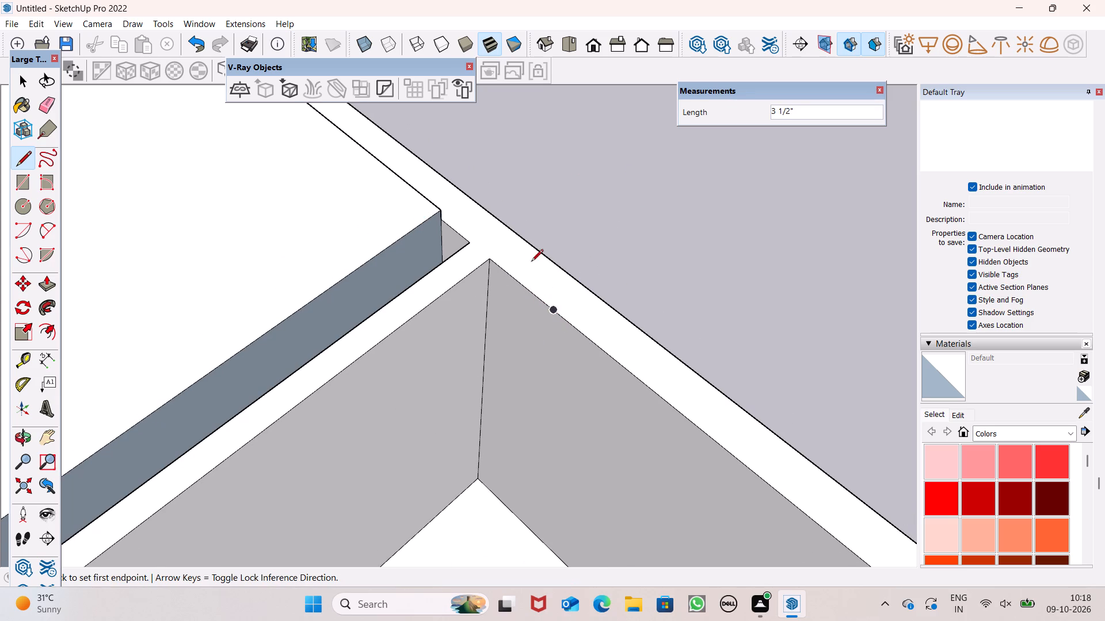
Draw a rectangle about 22' 8 7/8" by 13' 7 5/16" over the room between the taller wall and the neighbouring interior wall, starting at the outer wall.
scroll(527, 253, "down", 4)
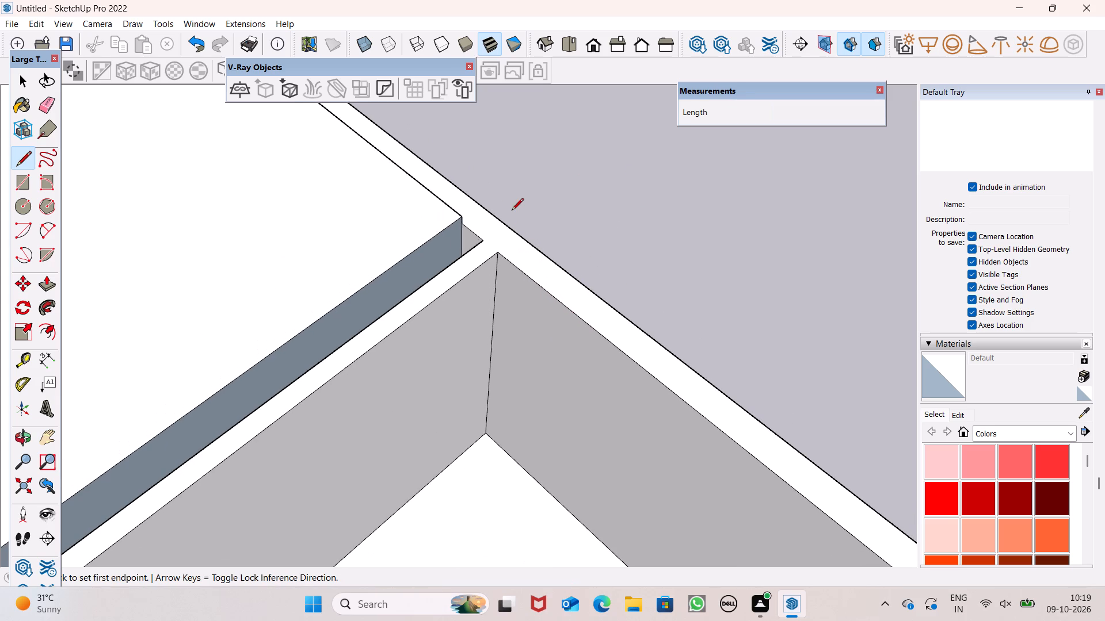
scroll(479, 244, "down", 3)
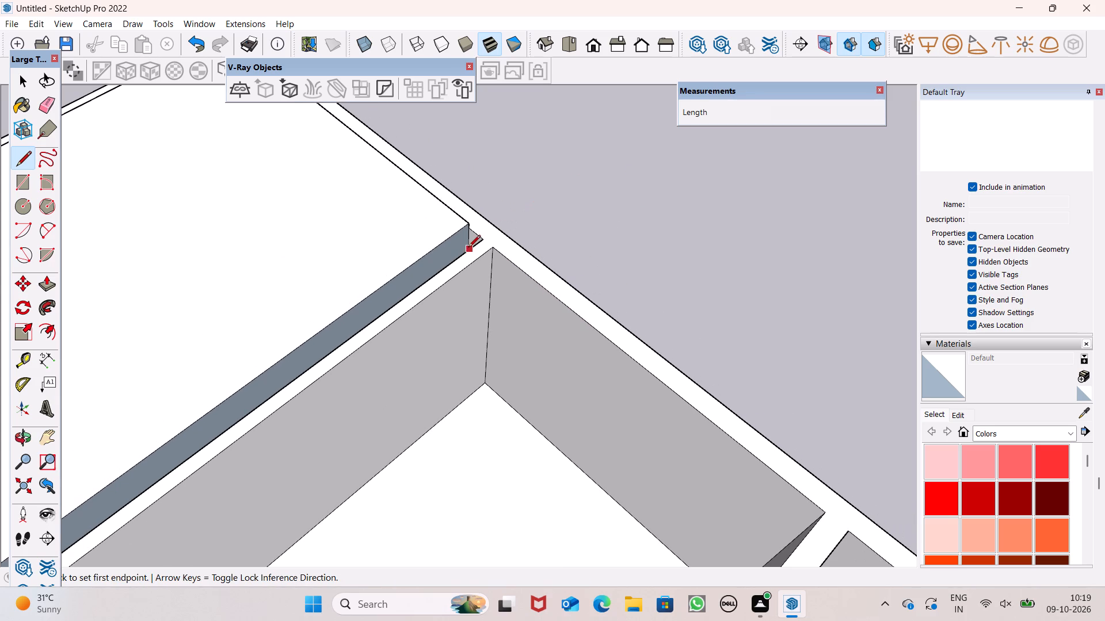
scroll(493, 249, "down", 10)
middle_click_drag(594, 383, 774, 369)
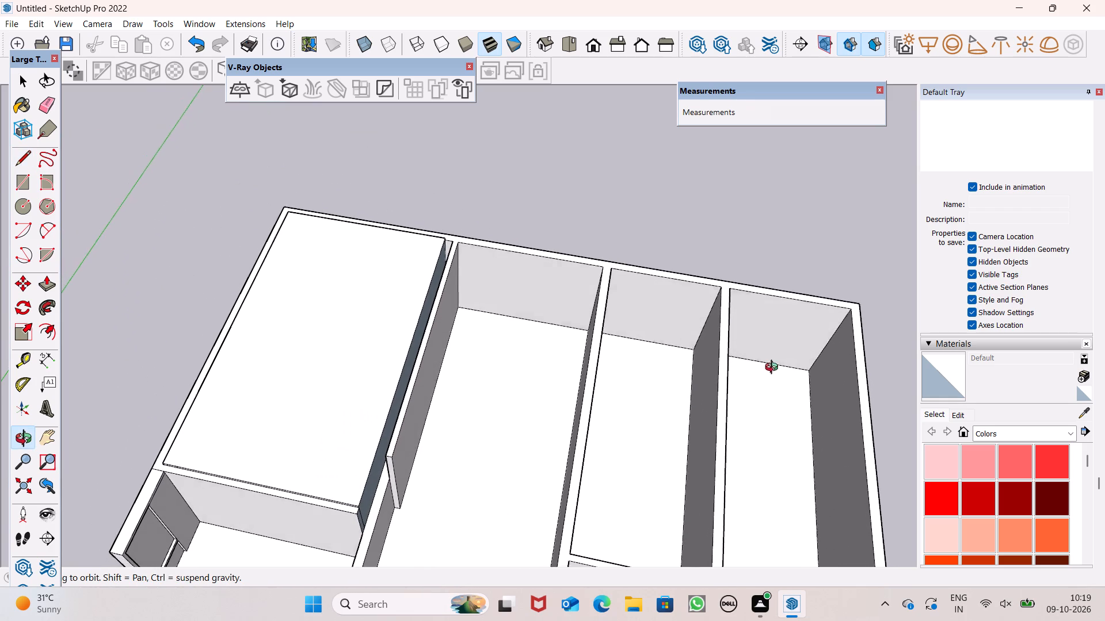
middle_click_drag(774, 369, 774, 367)
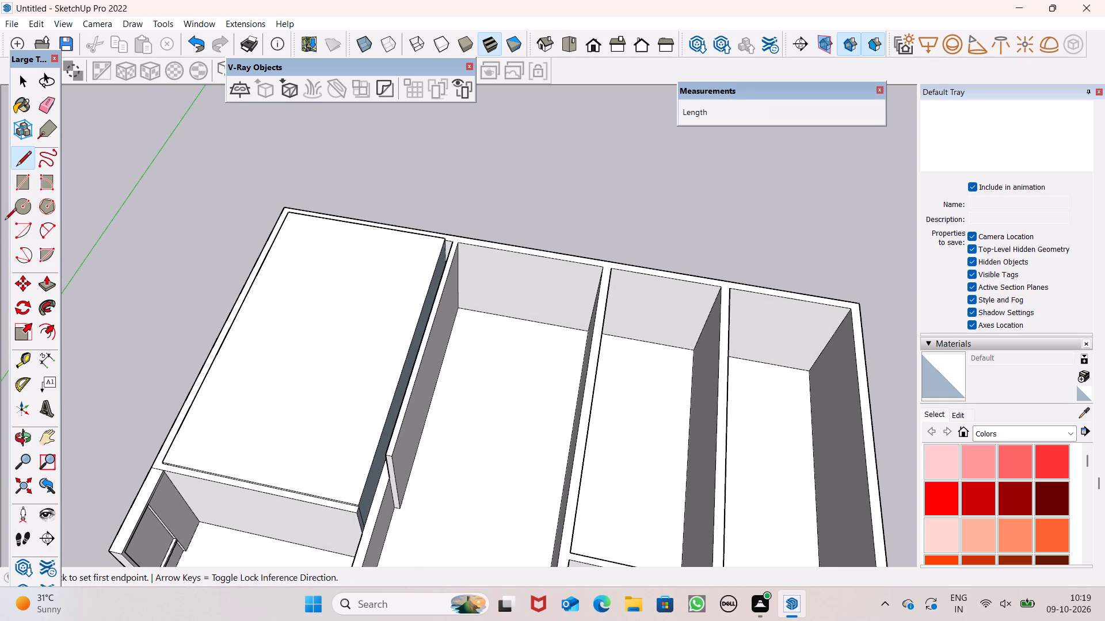
left_click(25, 188)
middle_click_drag(354, 428, 429, 442)
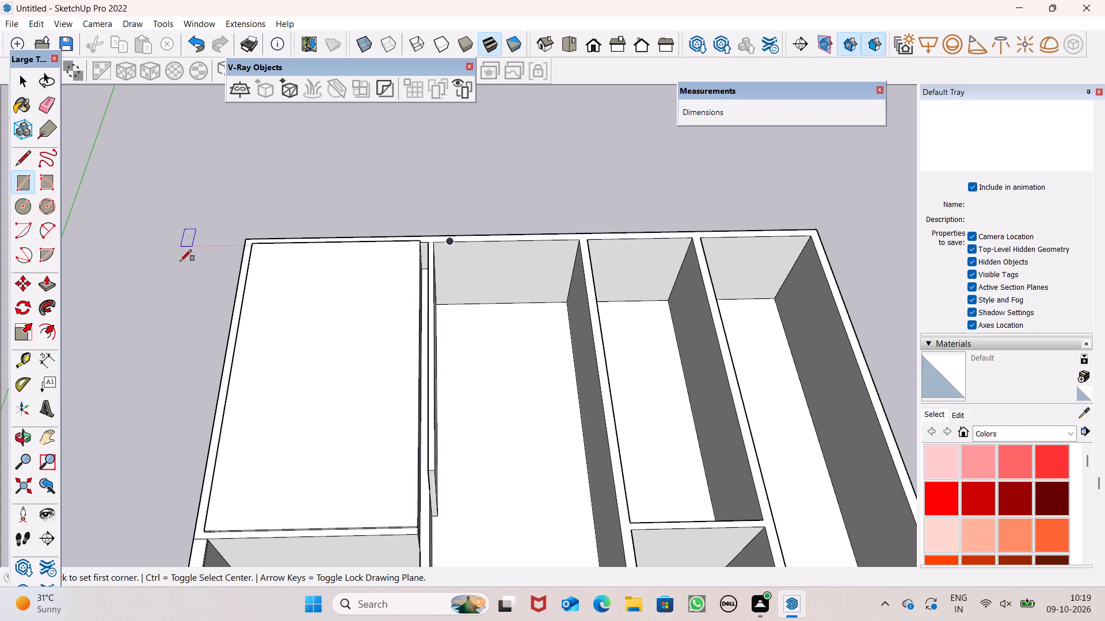
scroll(561, 515, "up", 4)
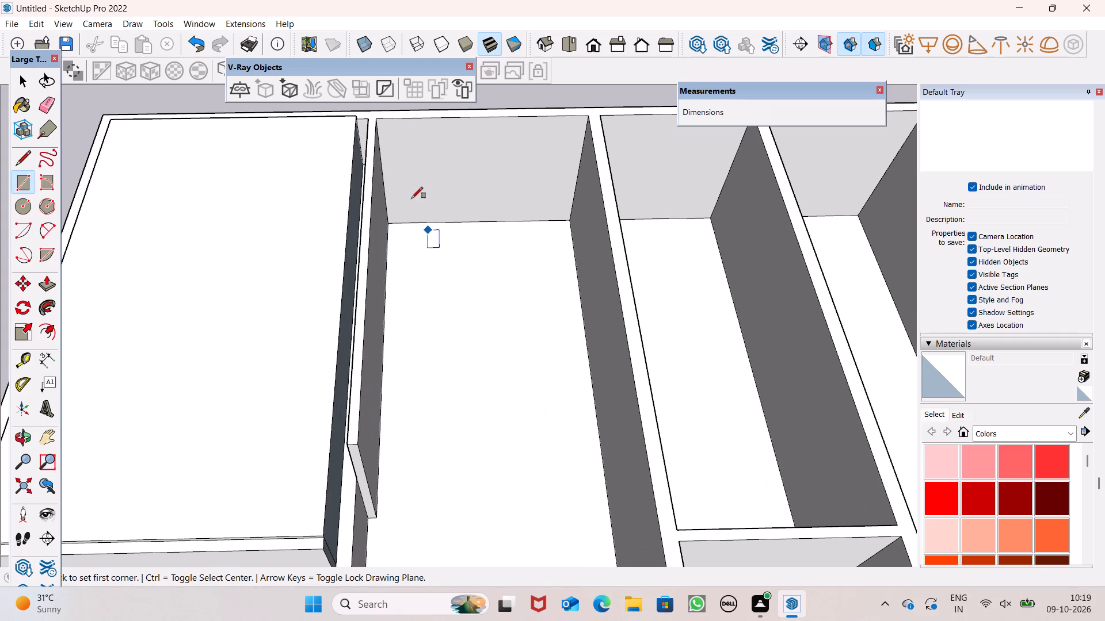
left_click(377, 123)
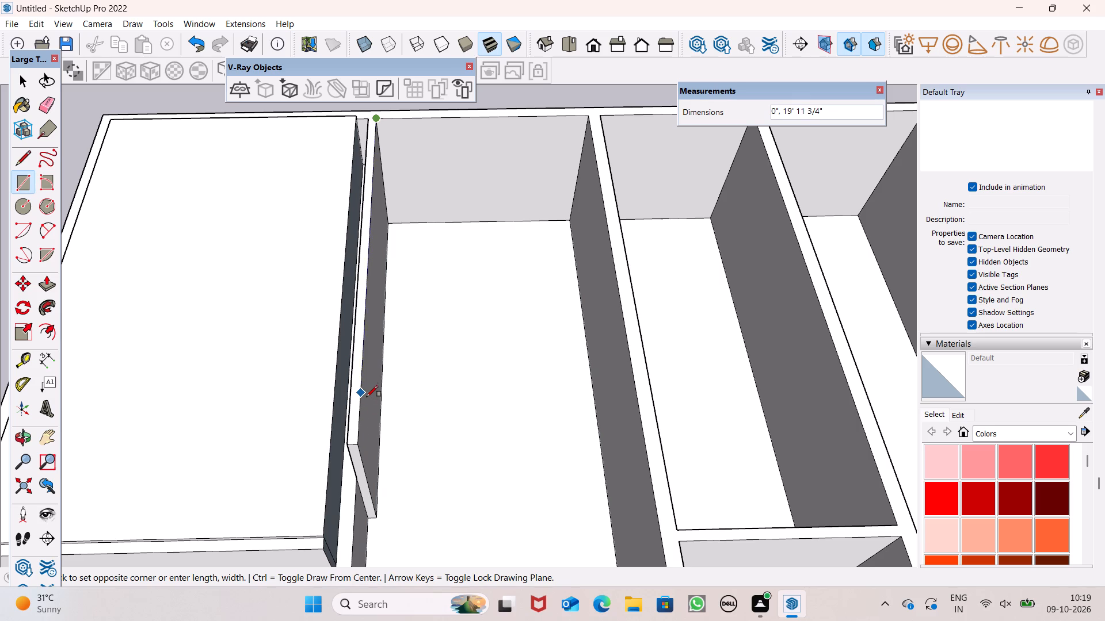
left_click(362, 446)
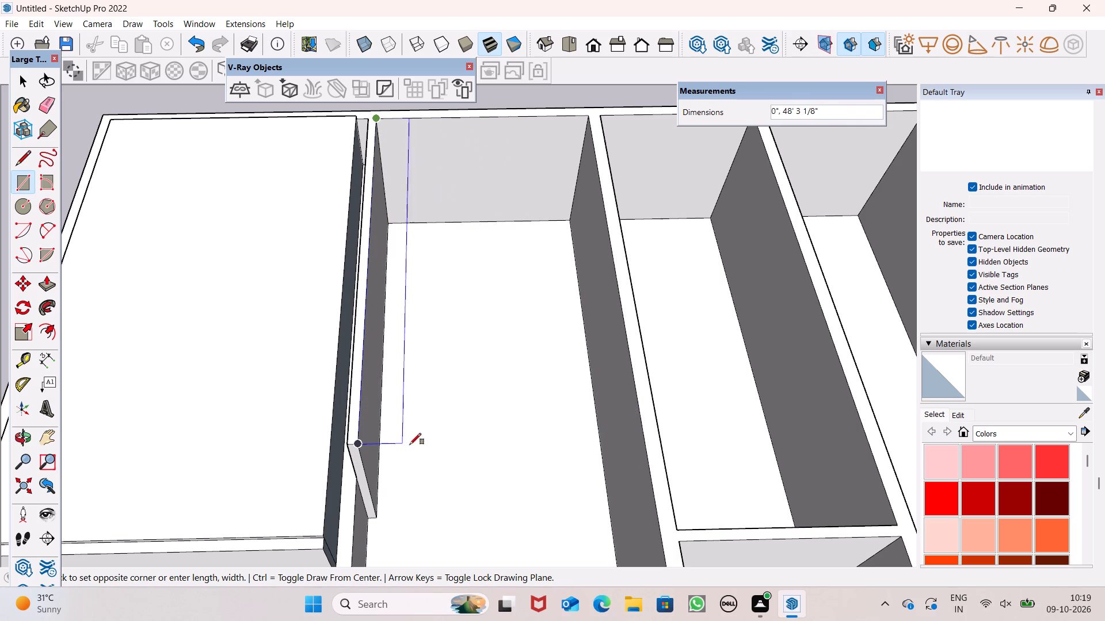
scroll(438, 455, "down", 3)
middle_click_drag(445, 461, 460, 412)
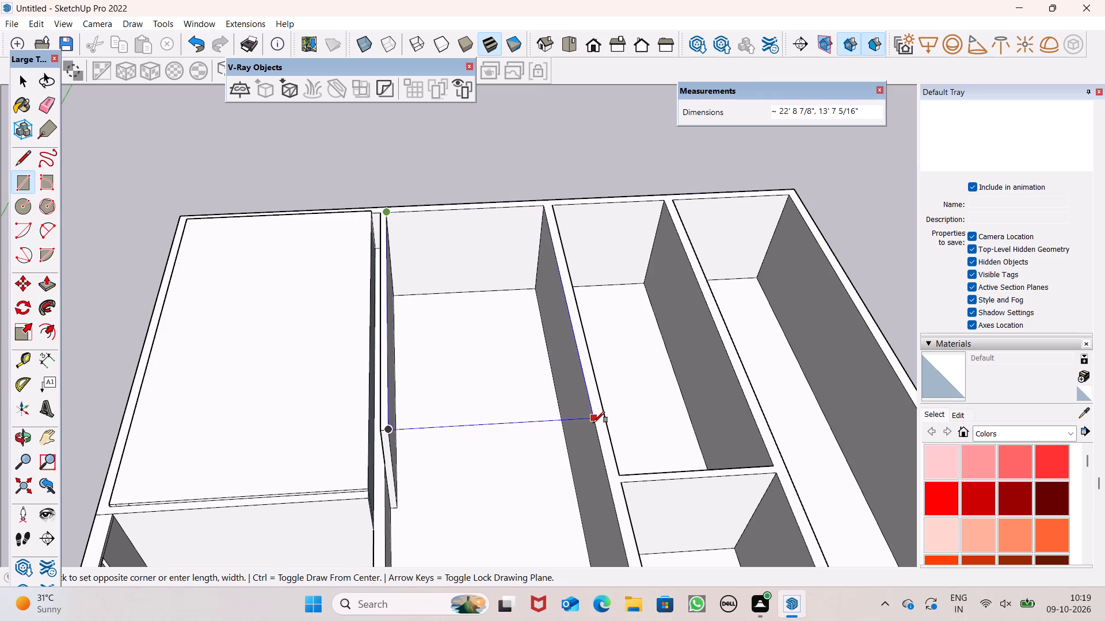
double_click(593, 423)
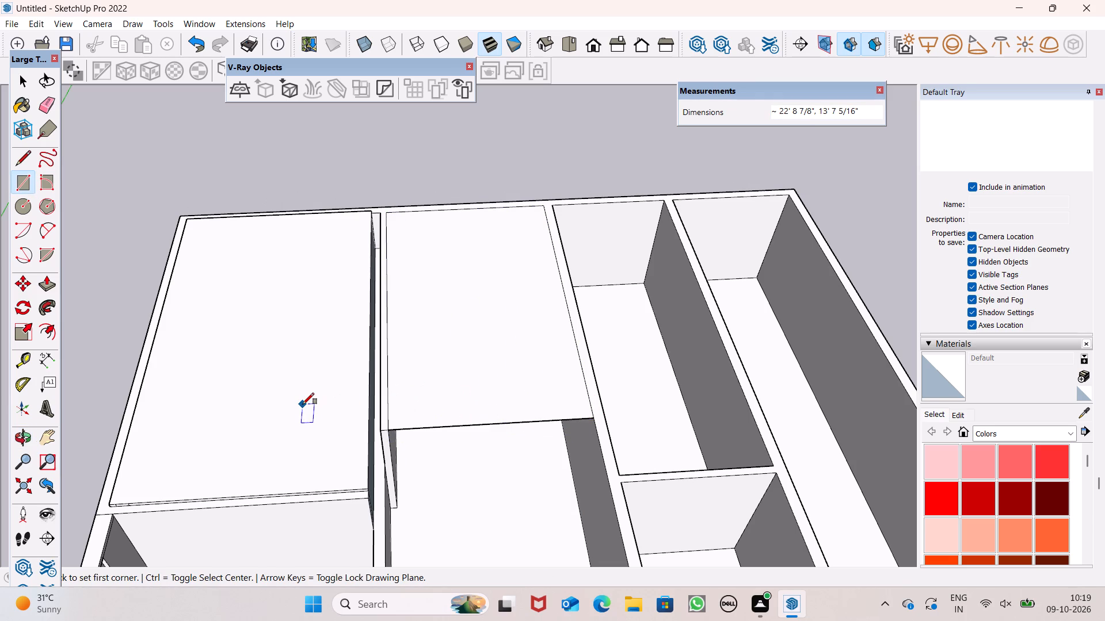
Push/pull the new rectangle over the room upward into a roof slab about 5 3/8" thick.
middle_click_drag(325, 439, 304, 289)
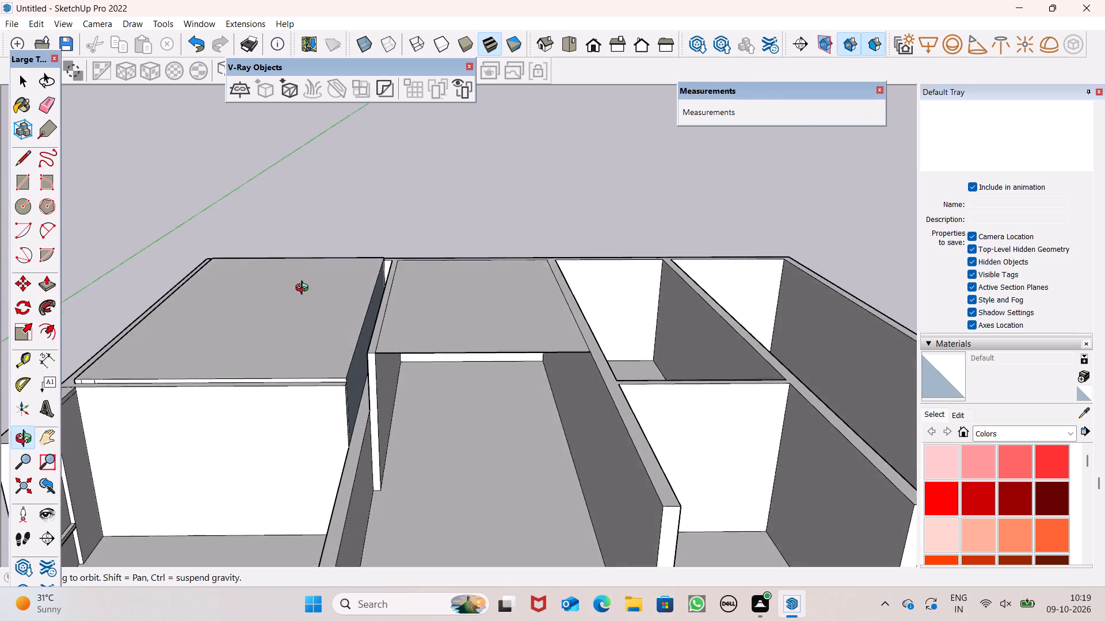
middle_click_drag(304, 289, 261, 264)
scroll(238, 260, "up", 1)
left_click(50, 288)
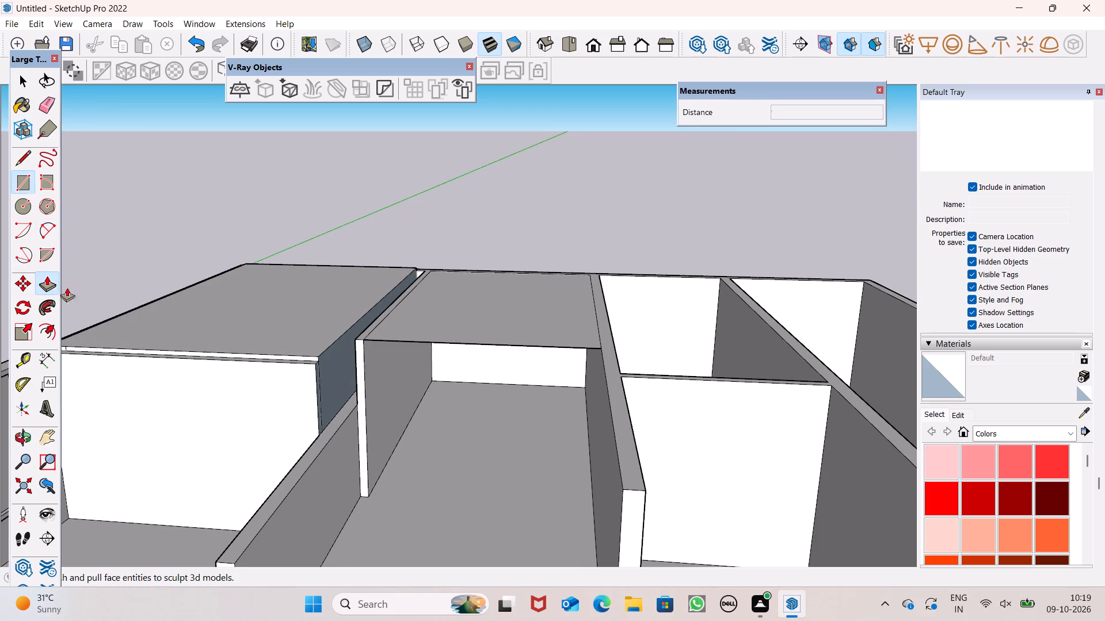
scroll(449, 327, "up", 1)
middle_click_drag(406, 352, 417, 407)
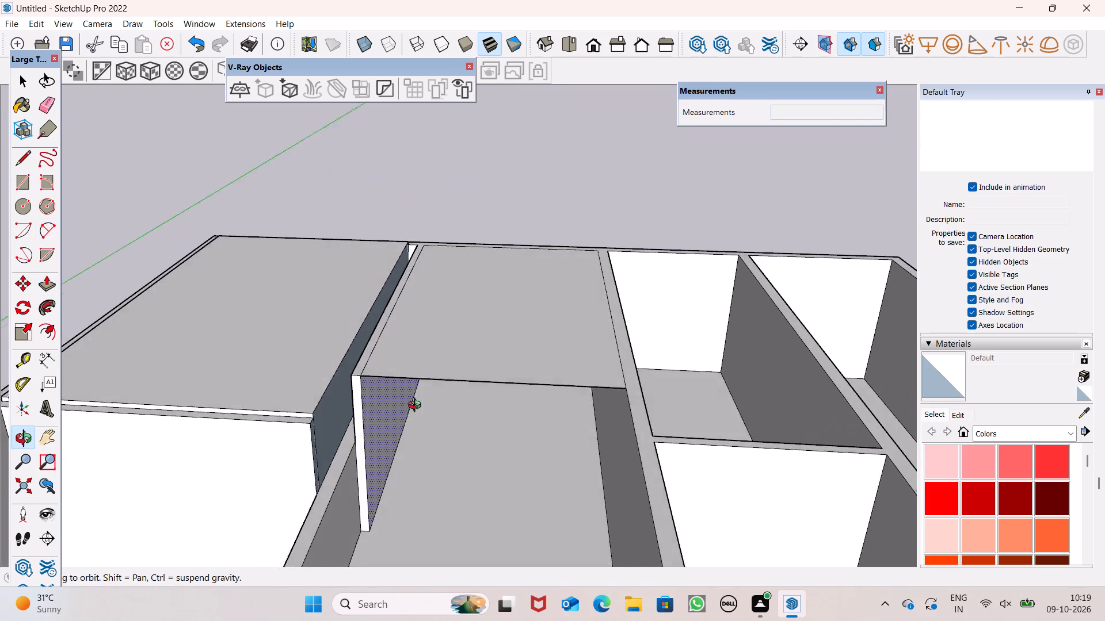
middle_click_drag(417, 407, 421, 467)
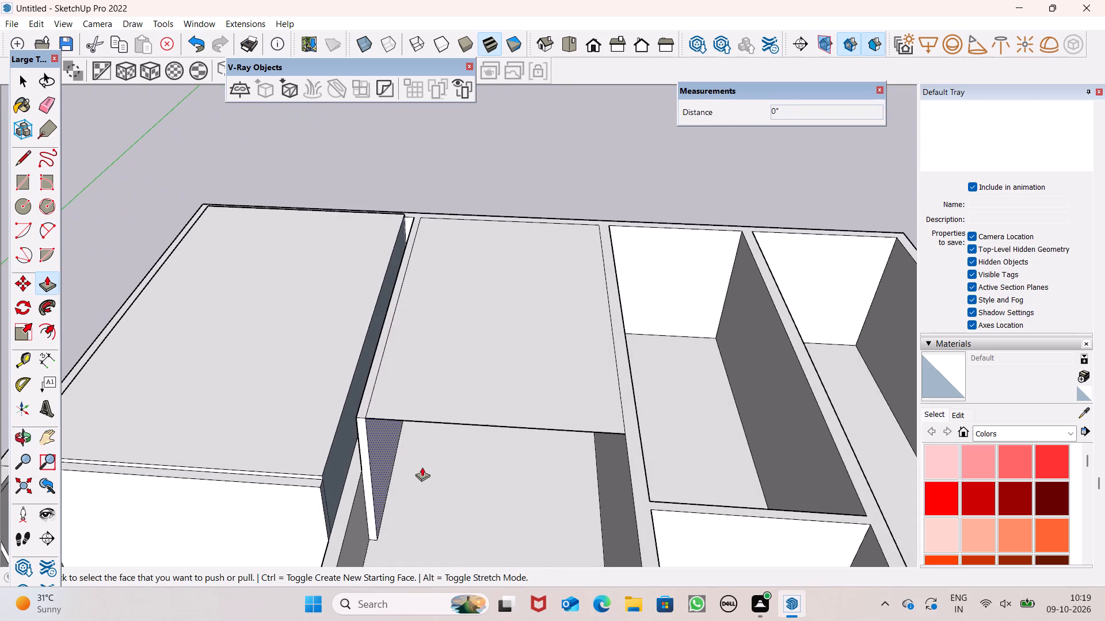
scroll(420, 438, "up", 5)
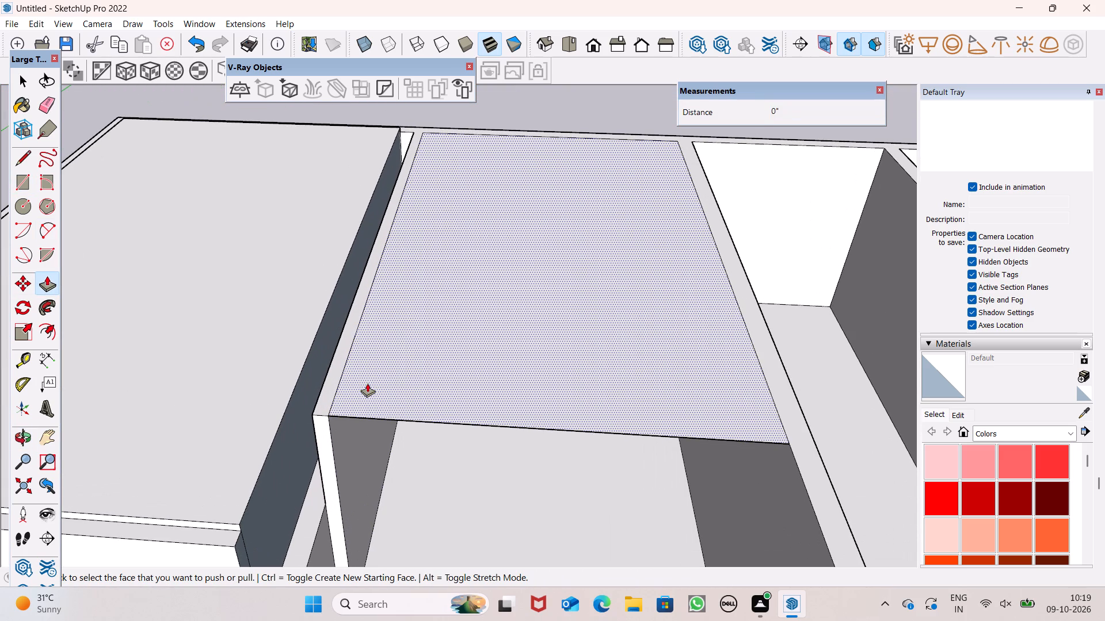
left_click_drag(368, 384, 362, 374)
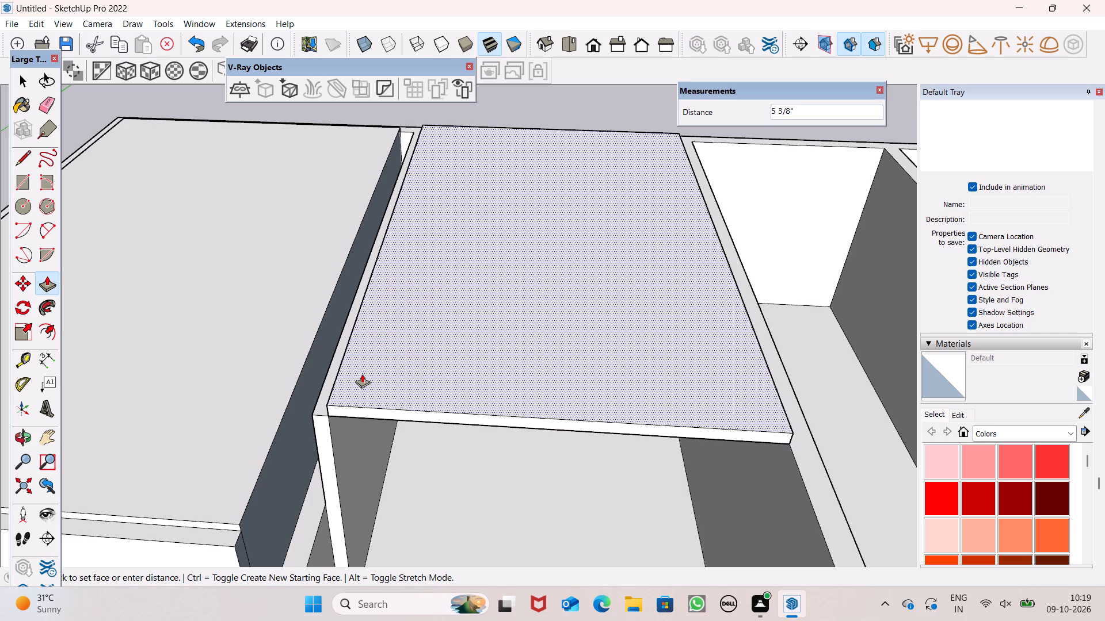
left_click_drag(362, 374, 362, 374)
key("4")
key("shift+quotedbl")
key("Return")
Push/pull the walls' shared top face up by 3", level with the corner room's slab.
scroll(367, 366, "down", 1)
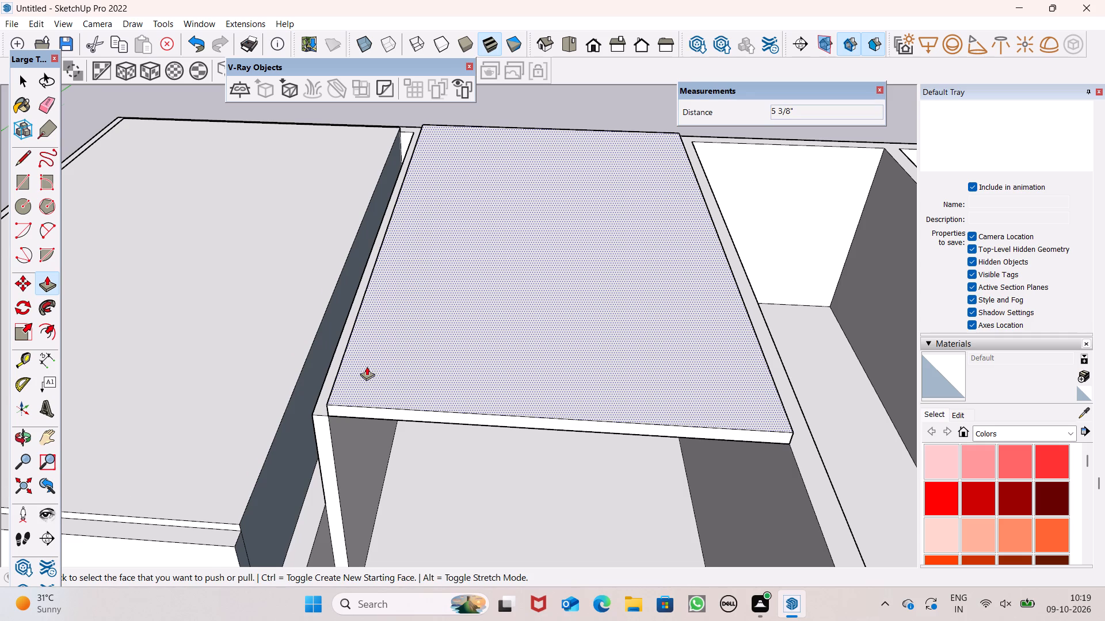
scroll(367, 366, "down", 1)
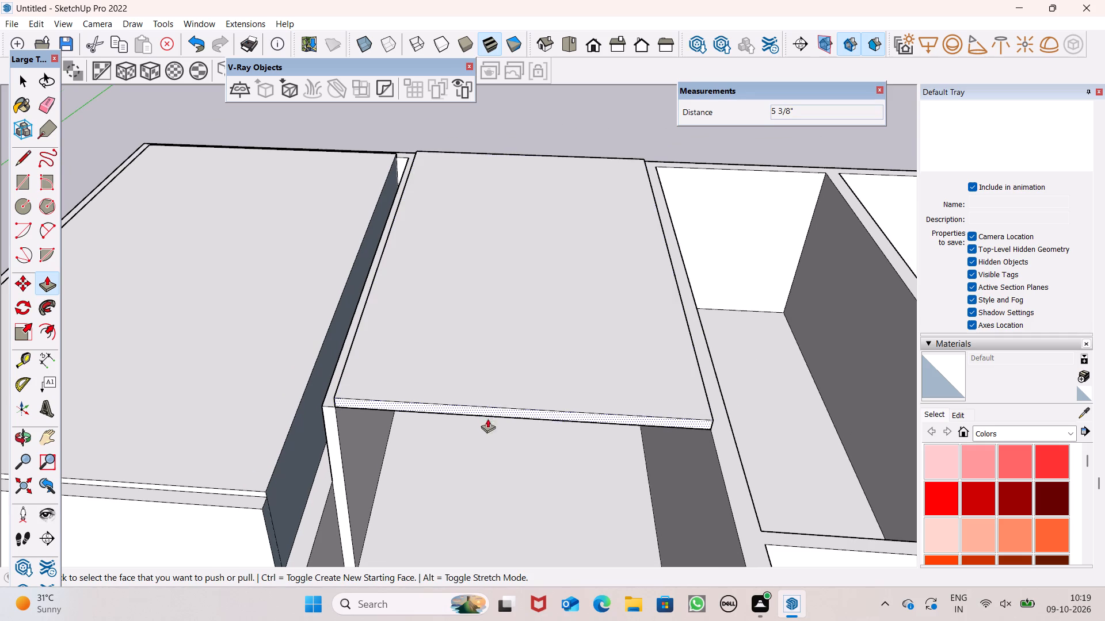
scroll(577, 462, "down", 3)
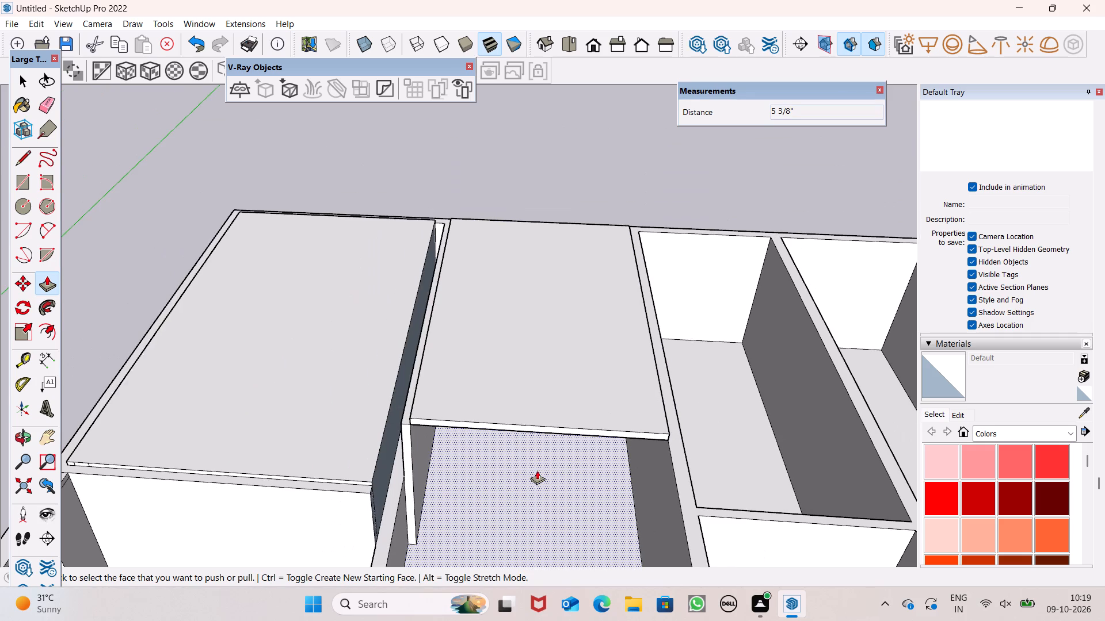
scroll(422, 382, "up", 7)
left_click_drag(393, 424, 407, 412)
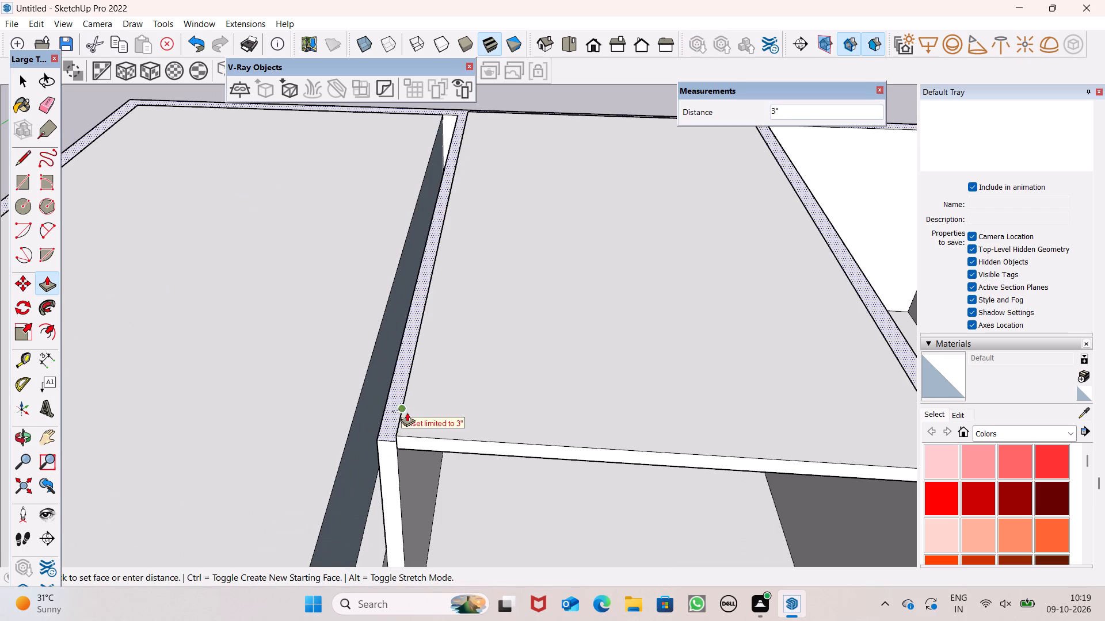
left_click_drag(407, 412, 418, 415)
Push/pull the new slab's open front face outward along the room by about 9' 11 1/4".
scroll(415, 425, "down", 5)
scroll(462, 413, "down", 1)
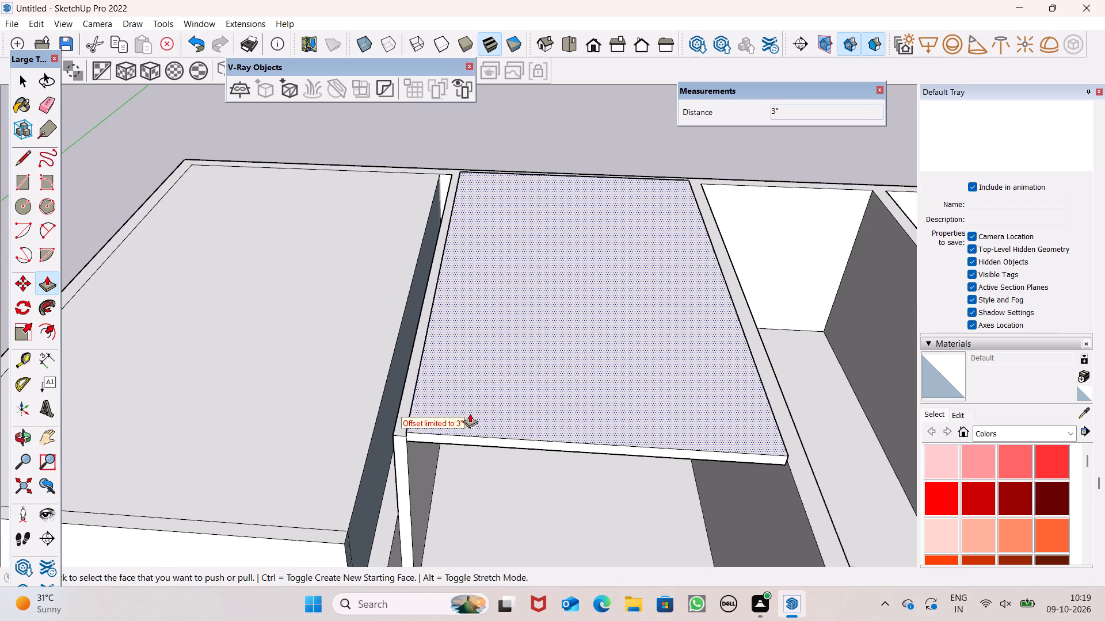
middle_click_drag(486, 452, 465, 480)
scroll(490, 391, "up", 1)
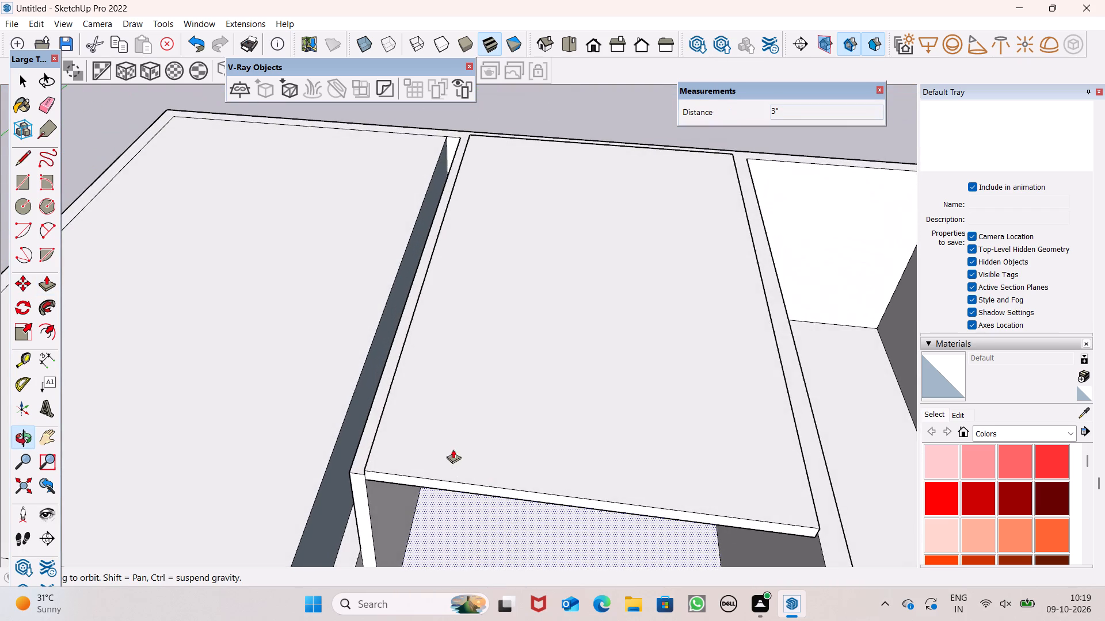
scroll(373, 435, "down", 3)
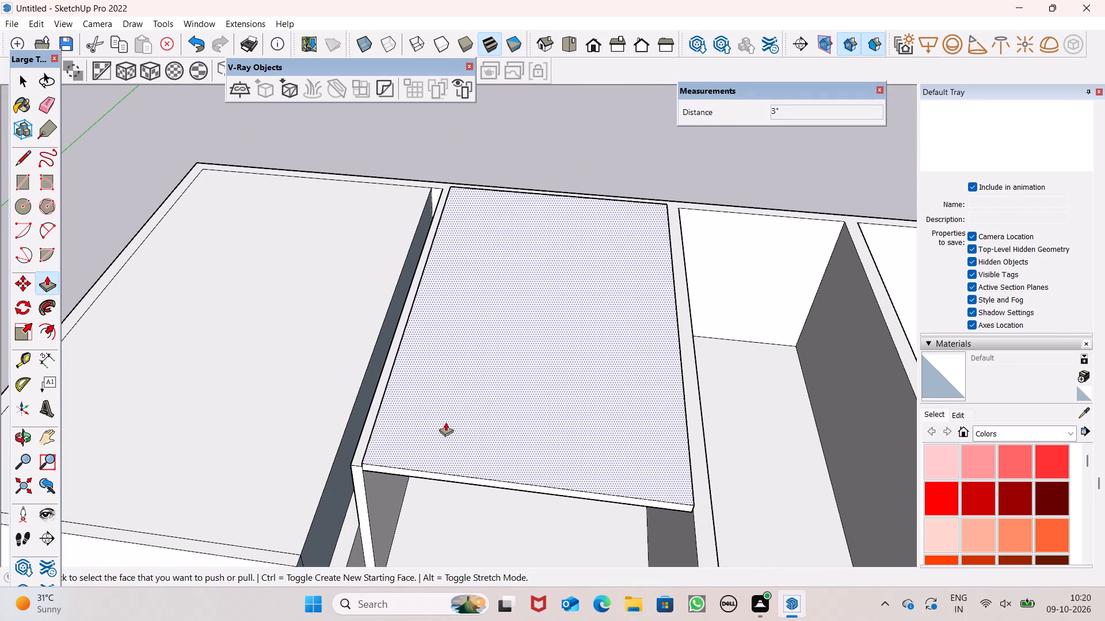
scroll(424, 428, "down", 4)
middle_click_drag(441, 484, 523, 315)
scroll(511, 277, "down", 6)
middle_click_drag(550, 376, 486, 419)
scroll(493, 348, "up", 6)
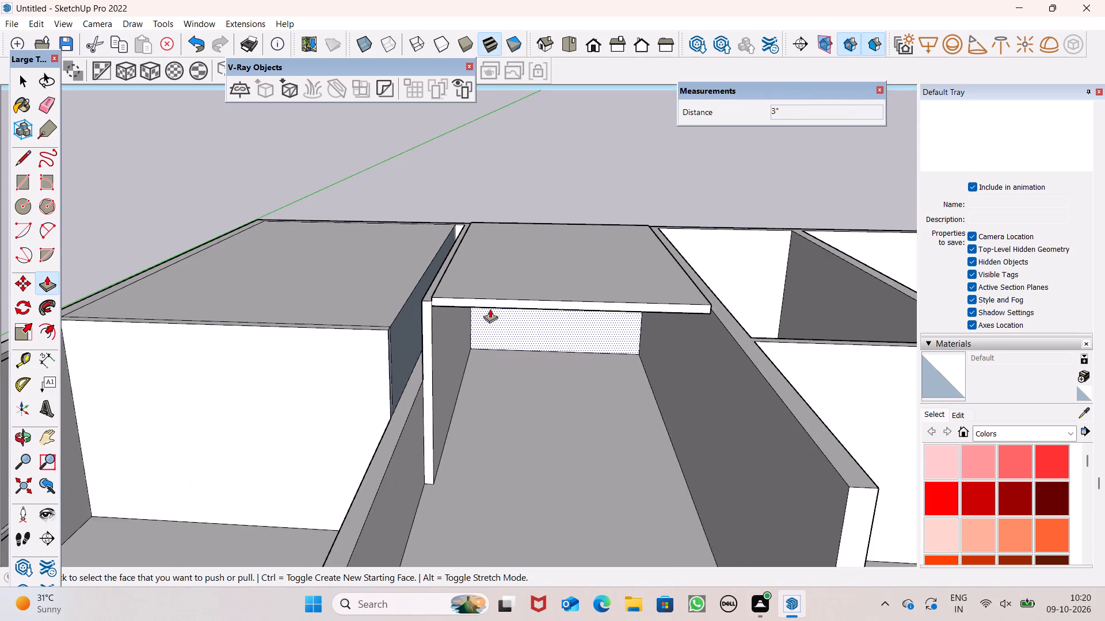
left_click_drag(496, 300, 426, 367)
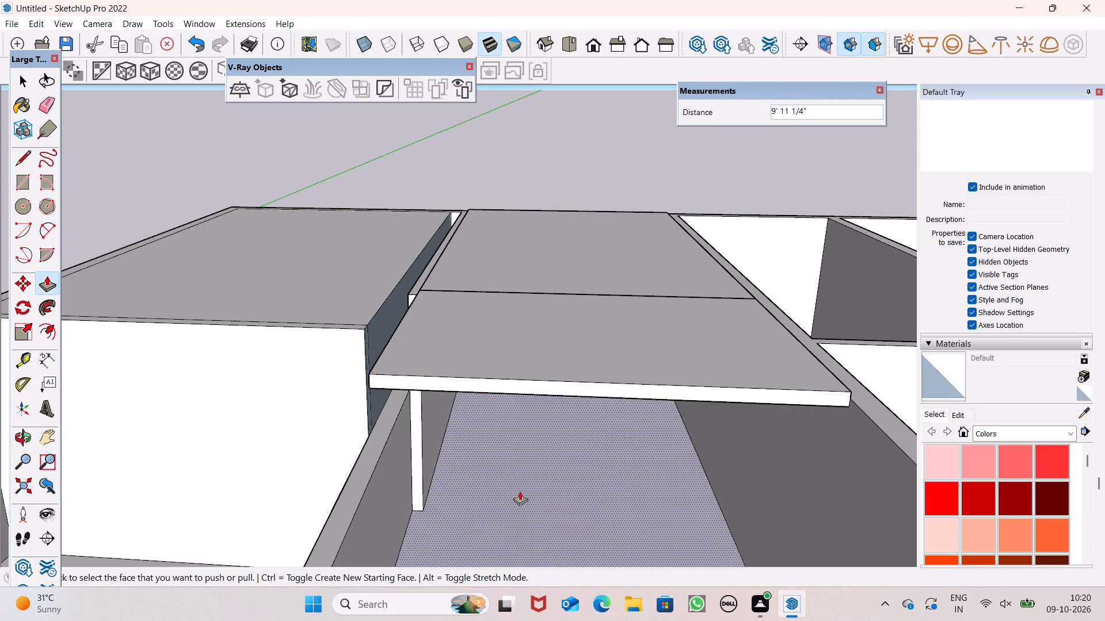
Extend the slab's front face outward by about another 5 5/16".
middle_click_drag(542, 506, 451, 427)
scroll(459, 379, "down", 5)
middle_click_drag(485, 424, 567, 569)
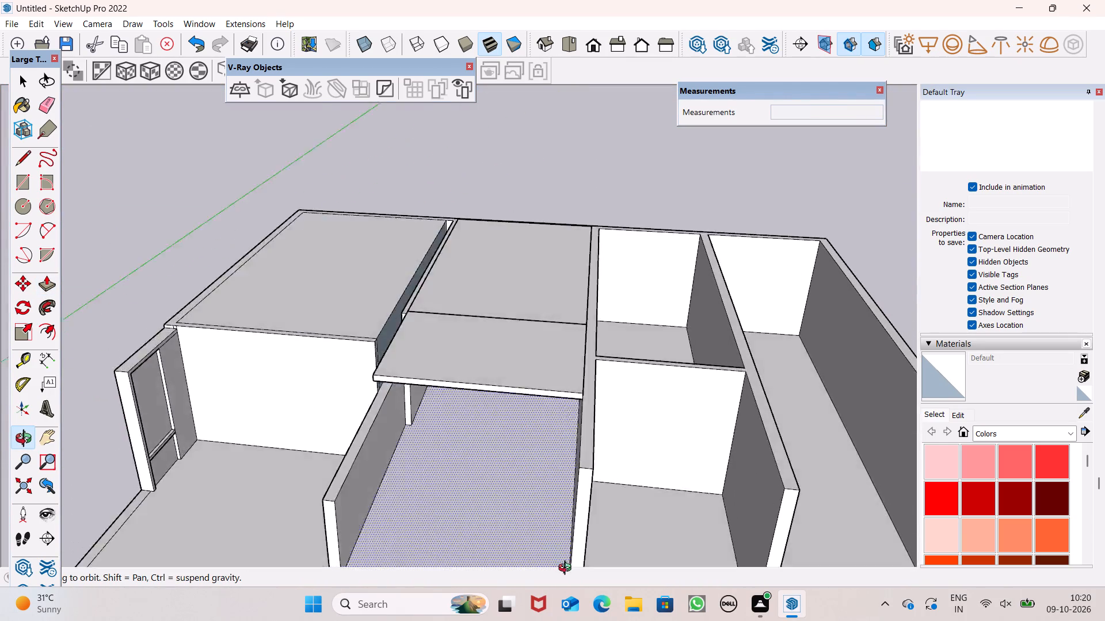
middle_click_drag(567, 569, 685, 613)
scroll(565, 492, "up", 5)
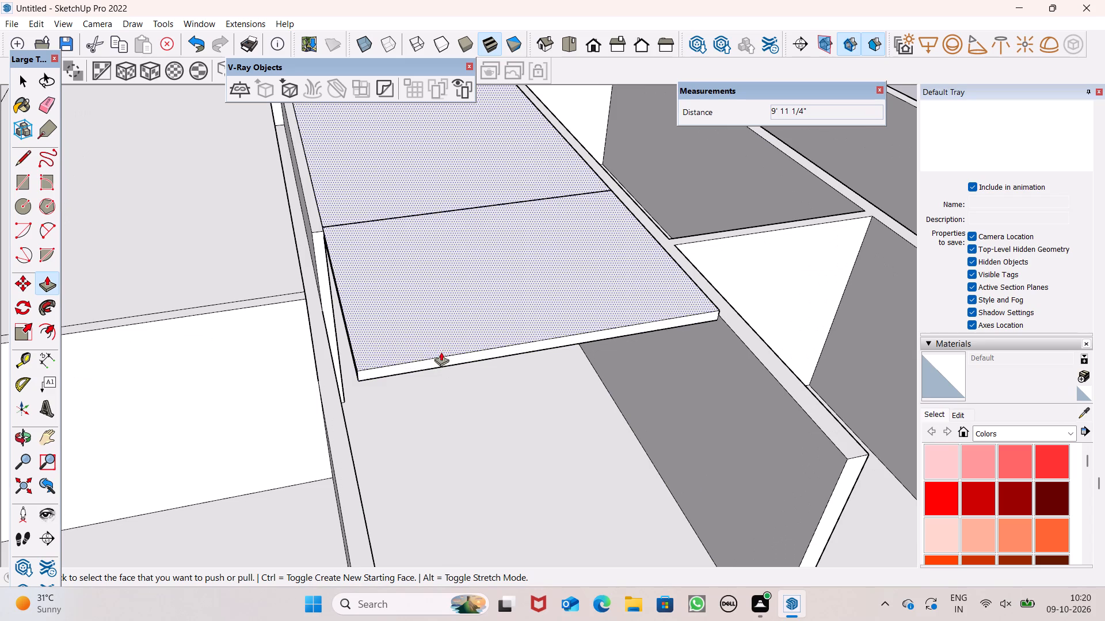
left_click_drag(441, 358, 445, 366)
Examine the slab extension from below and where it meets the taller wall and the neighbouring walls.
middle_click_drag(433, 401, 433, 394)
scroll(434, 401, "up", 1)
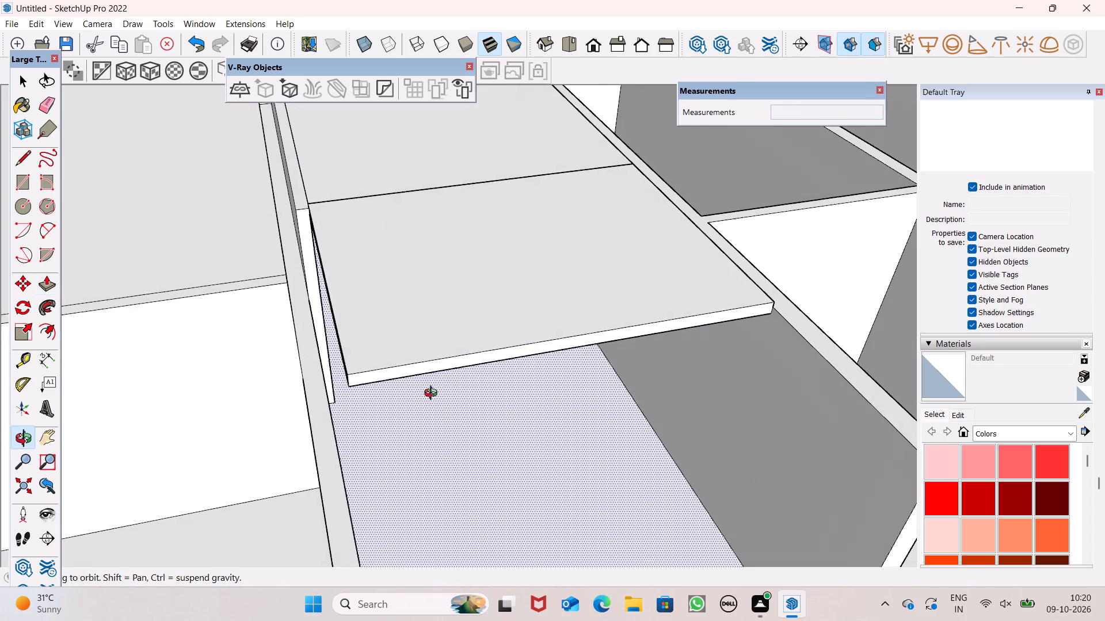
middle_click_drag(433, 394, 432, 390)
middle_click_drag(411, 375, 425, 317)
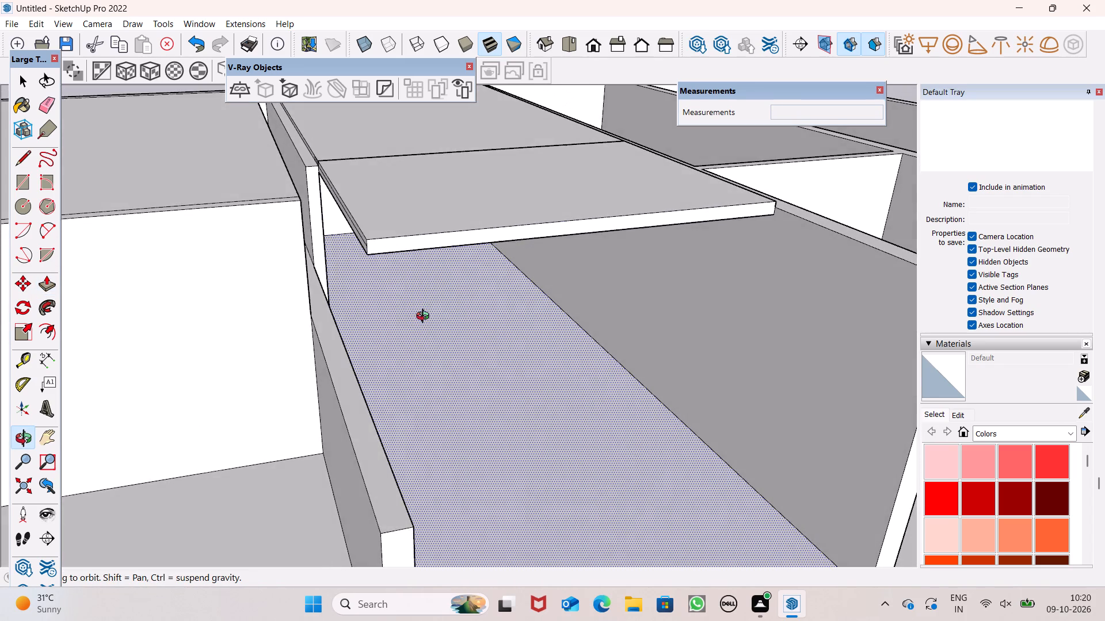
middle_click_drag(425, 317, 454, 251)
scroll(459, 276, "up", 1)
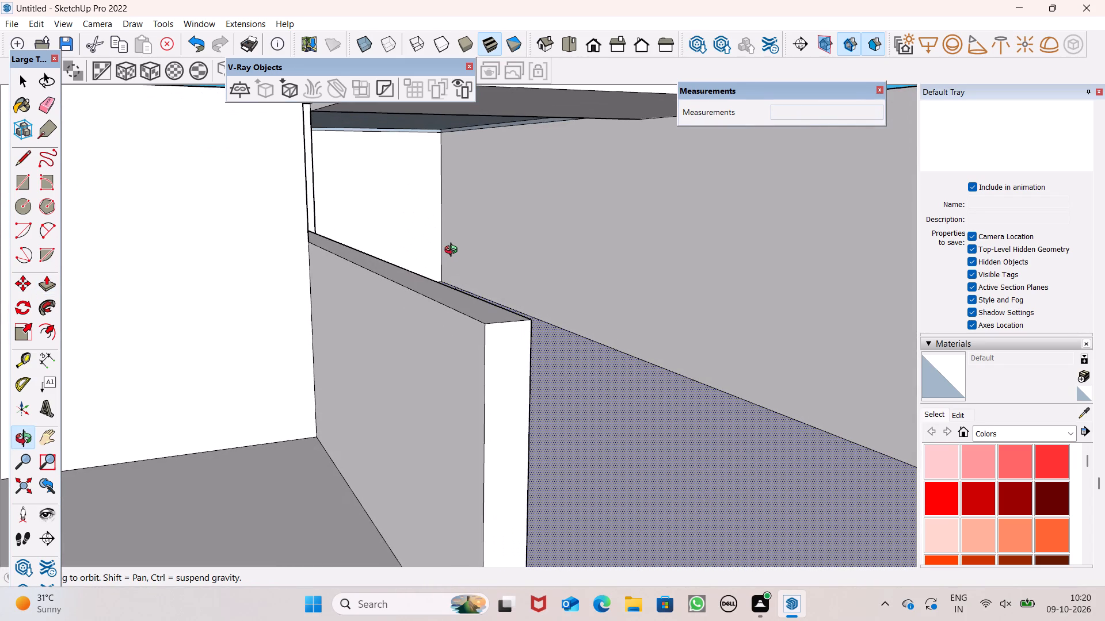
middle_click_drag(454, 251, 450, 213)
scroll(421, 262, "down", 5)
scroll(429, 308, "down", 3)
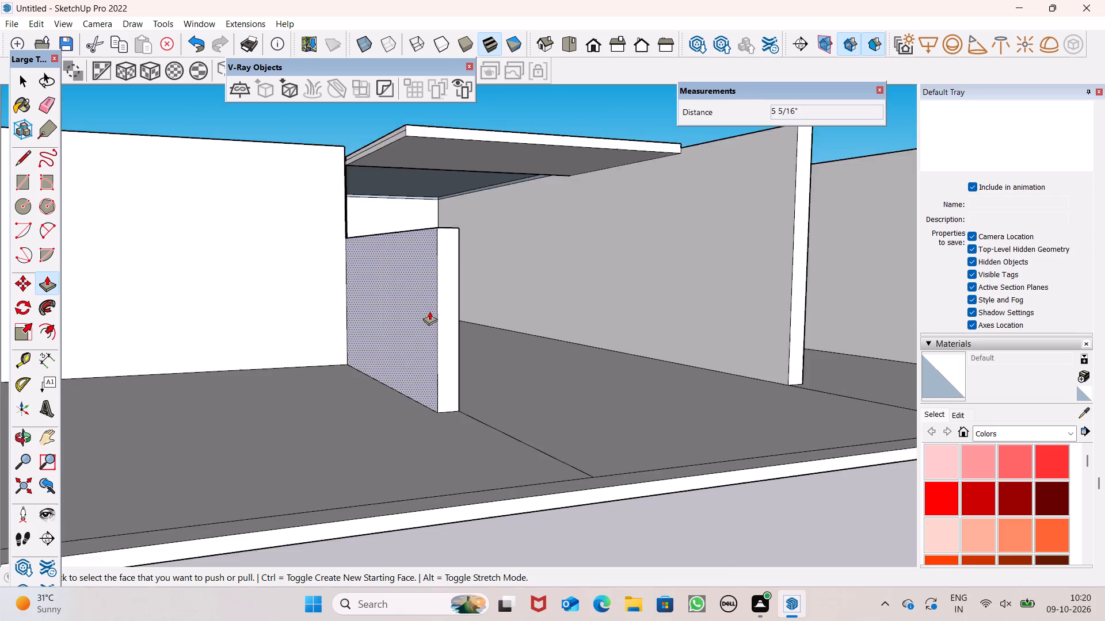
scroll(429, 311, "down", 1)
middle_click_drag(447, 256, 375, 266)
scroll(422, 168, "up", 7)
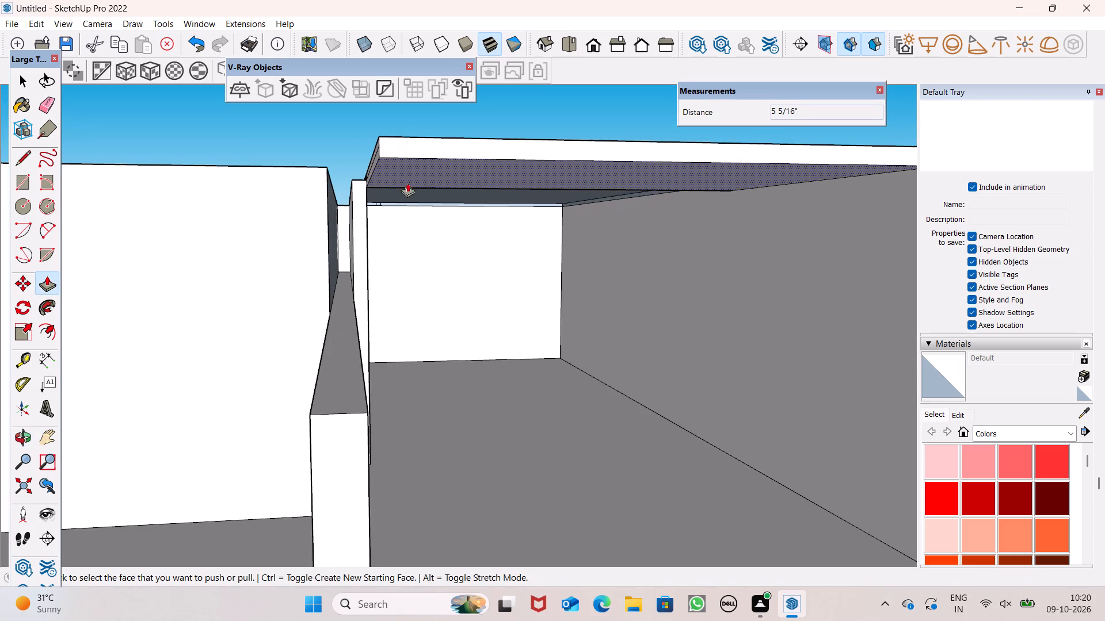
scroll(455, 267, "down", 4)
middle_click_drag(456, 263, 569, 388)
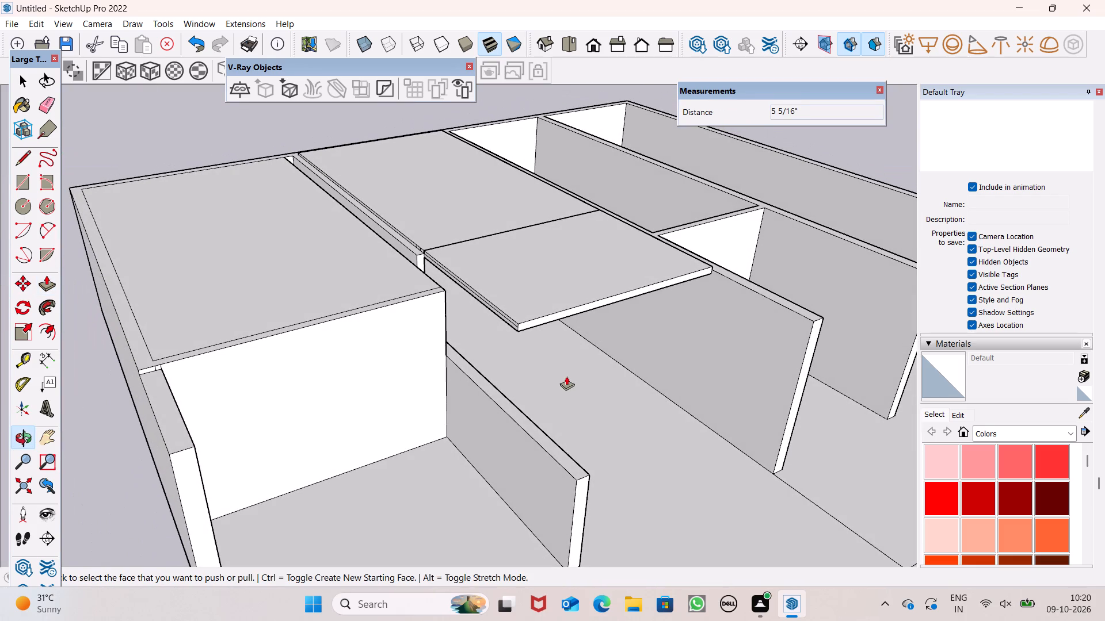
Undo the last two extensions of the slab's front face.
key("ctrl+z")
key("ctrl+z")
Push/pull the slab's open front face outward along the room by about 9' 4 11/16".
scroll(471, 251, "up", 4)
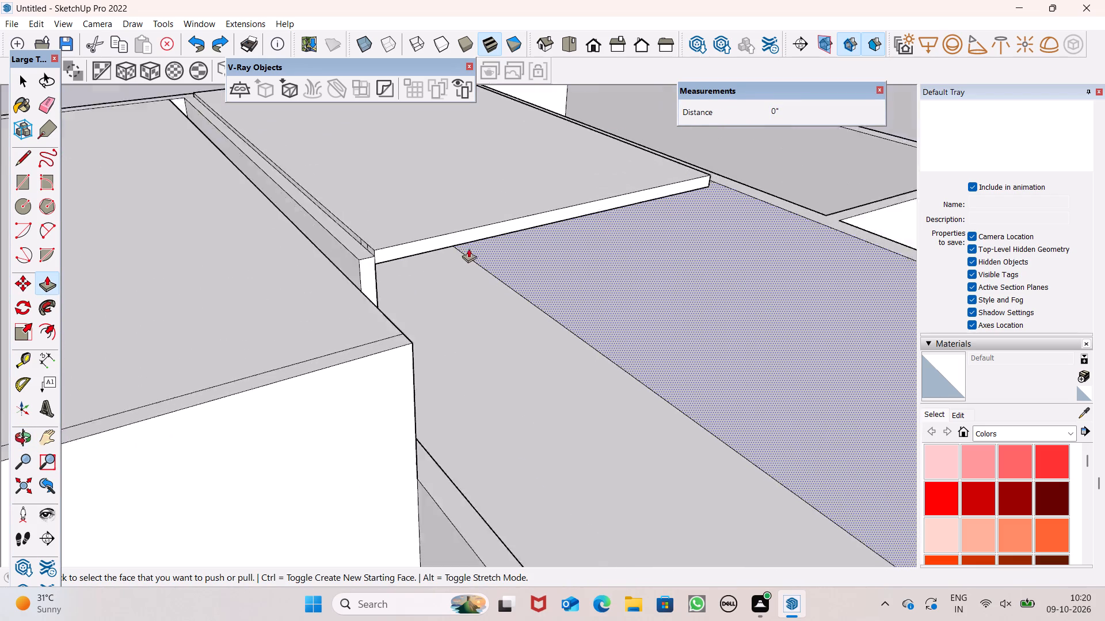
scroll(468, 248, "up", 1)
left_click_drag(432, 241, 521, 455)
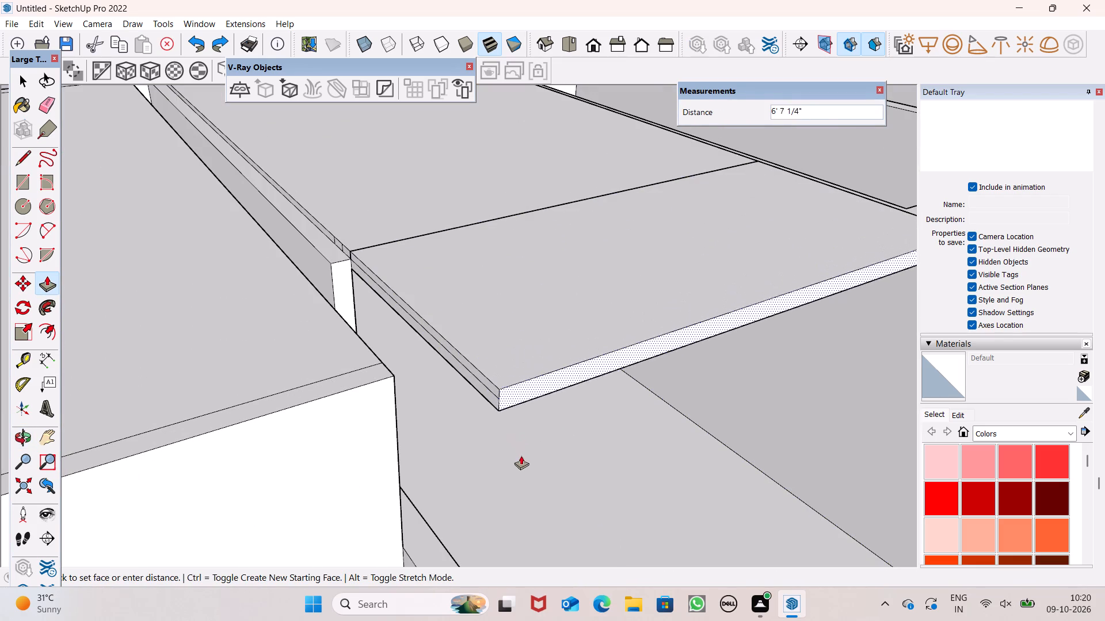
left_click_drag(521, 455, 547, 586)
scroll(442, 285, "down", 7)
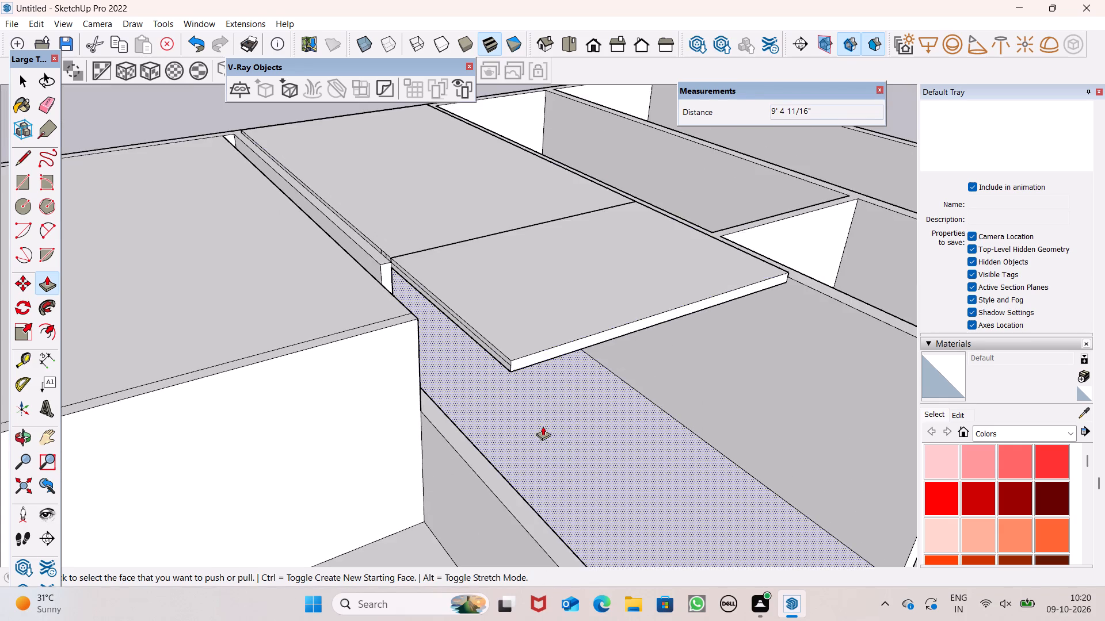
Extend the slab's front face outward by about another 2' 5 9/16".
middle_click_drag(578, 478, 439, 359)
middle_click_drag(427, 290, 445, 454)
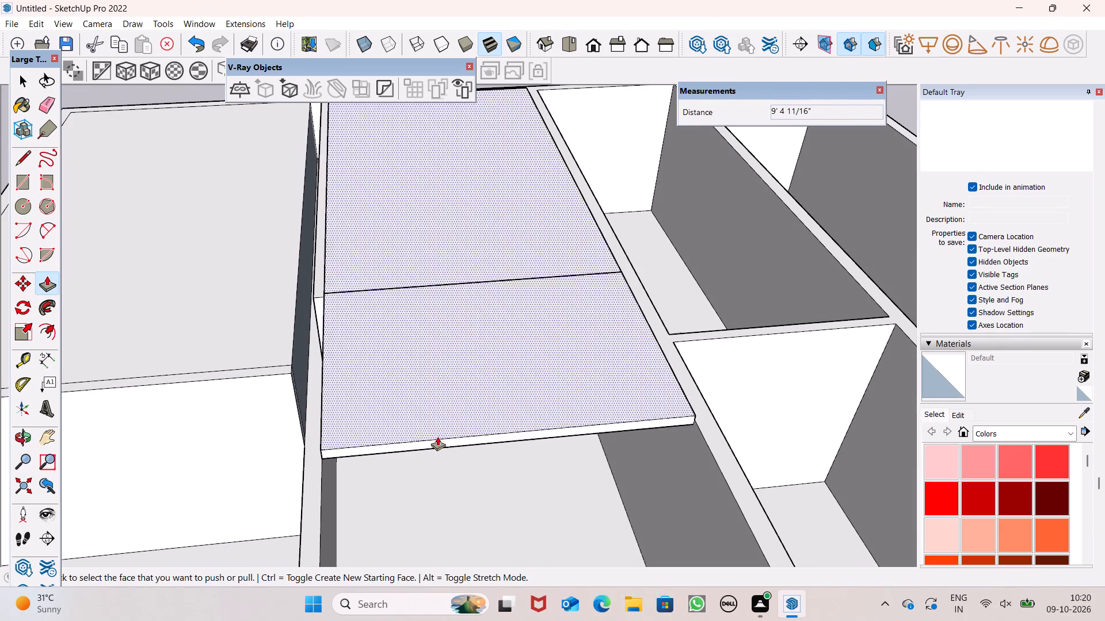
left_click_drag(439, 447, 430, 504)
scroll(435, 409, "down", 2)
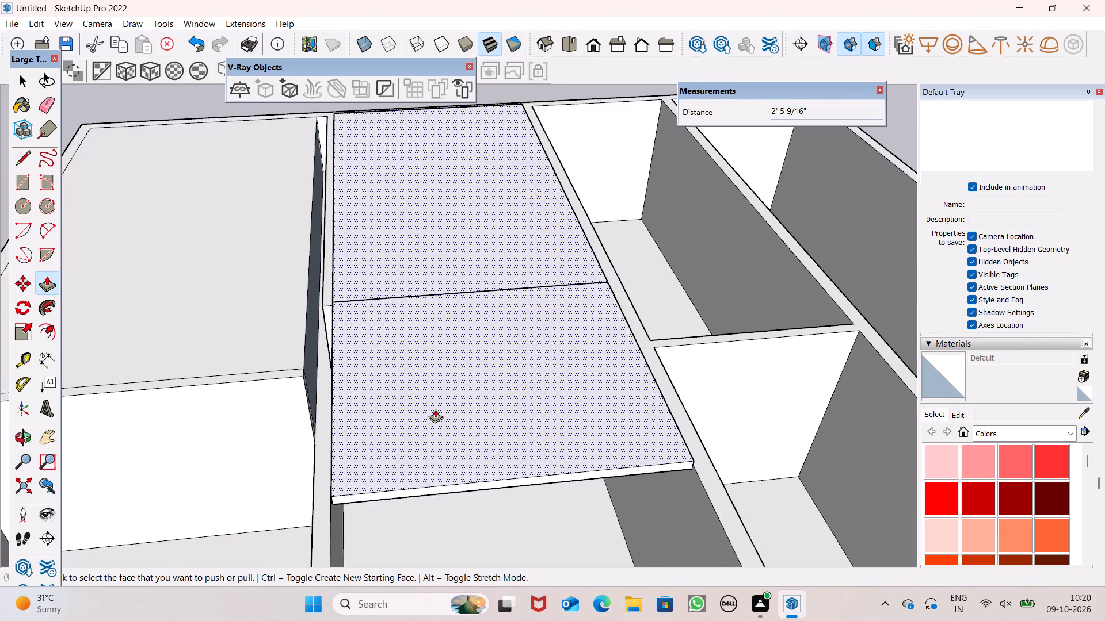
Push/pull the long interior wall's face beneath the slab extension by about 3/16".
scroll(435, 409, "down", 2)
middle_click_drag(455, 566, 471, 309)
scroll(433, 224, "up", 3)
scroll(433, 224, "down", 1)
scroll(433, 224, "up", 1)
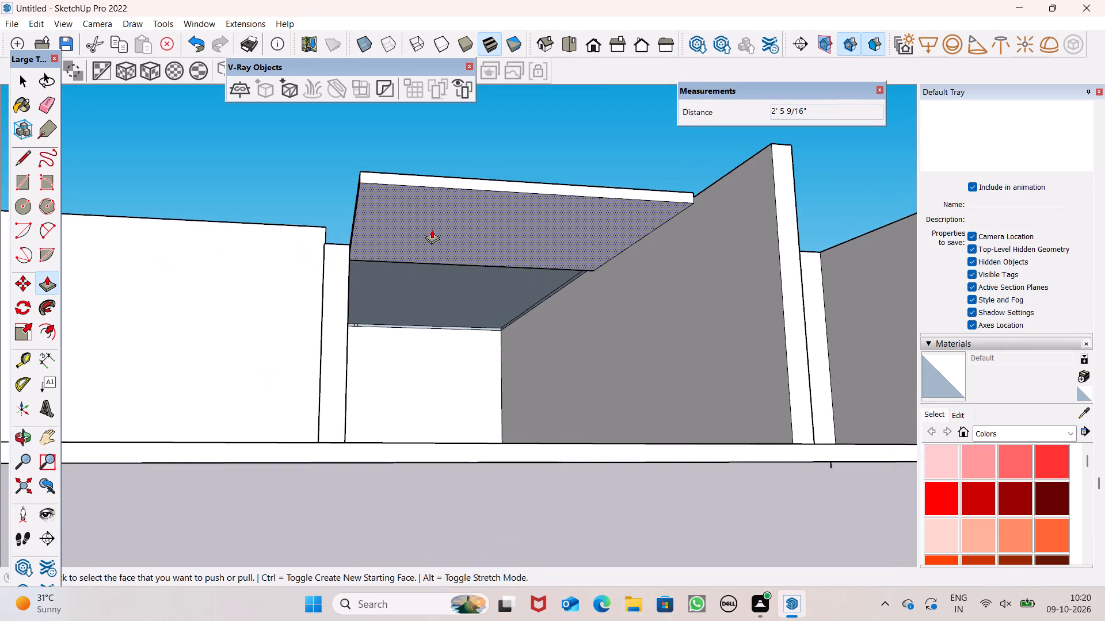
middle_click_drag(438, 248, 502, 324)
middle_click_drag(459, 342, 458, 333)
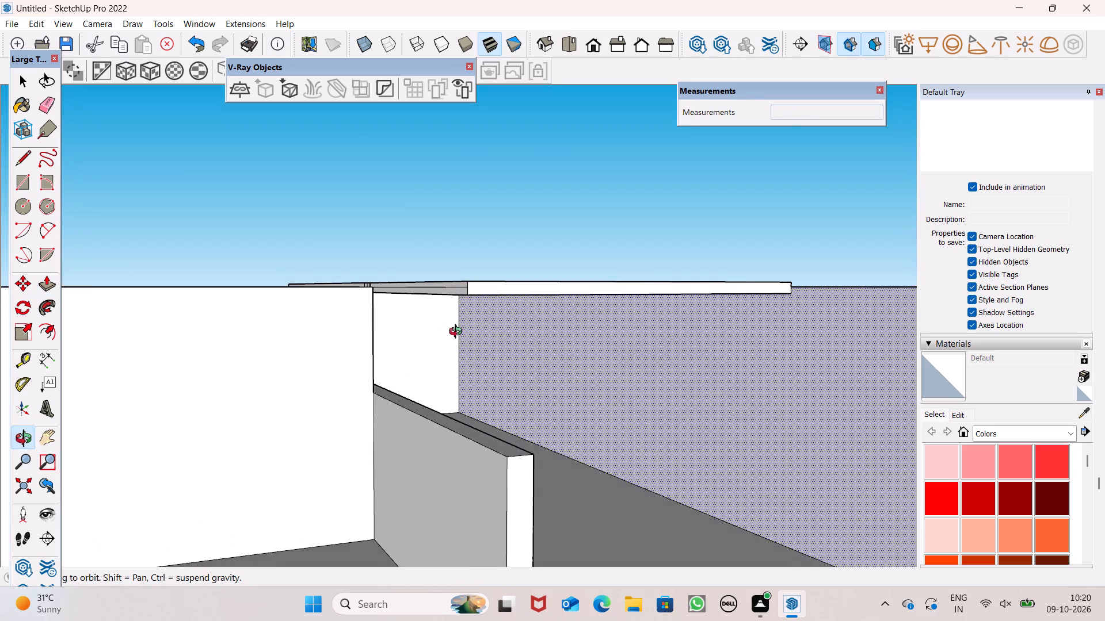
middle_click_drag(458, 333, 458, 332)
scroll(481, 291, "up", 7)
left_click_drag(473, 296, 473, 315)
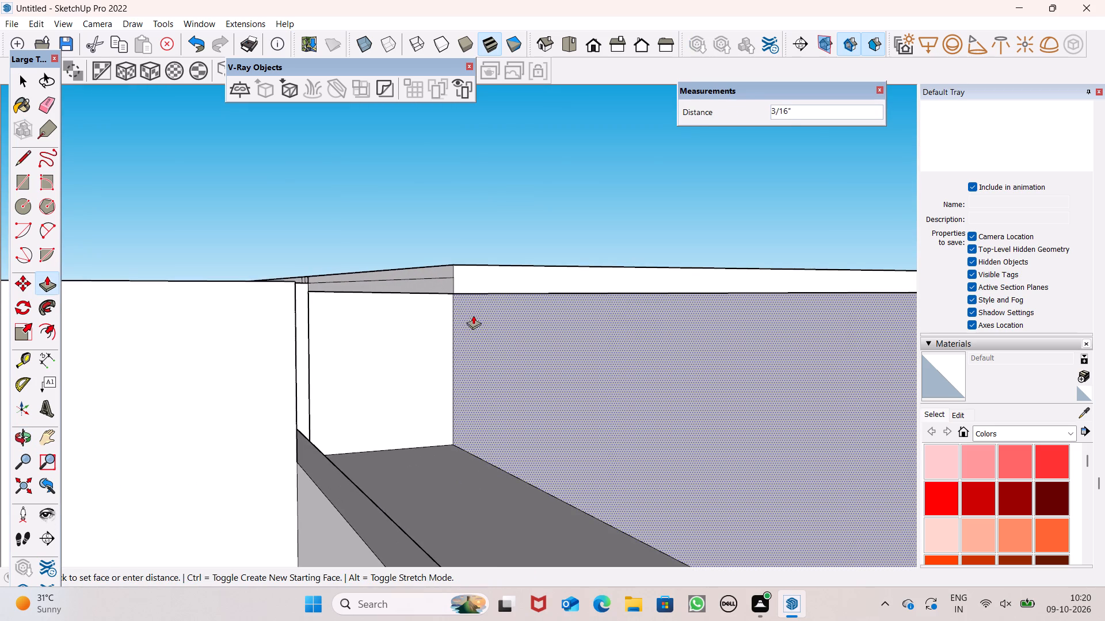
left_click_drag(473, 315, 474, 316)
Push/pull the underside of the slab's extended part downward to thicken it.
middle_click_drag(489, 329, 471, 293)
left_click_drag(398, 187, 398, 186)
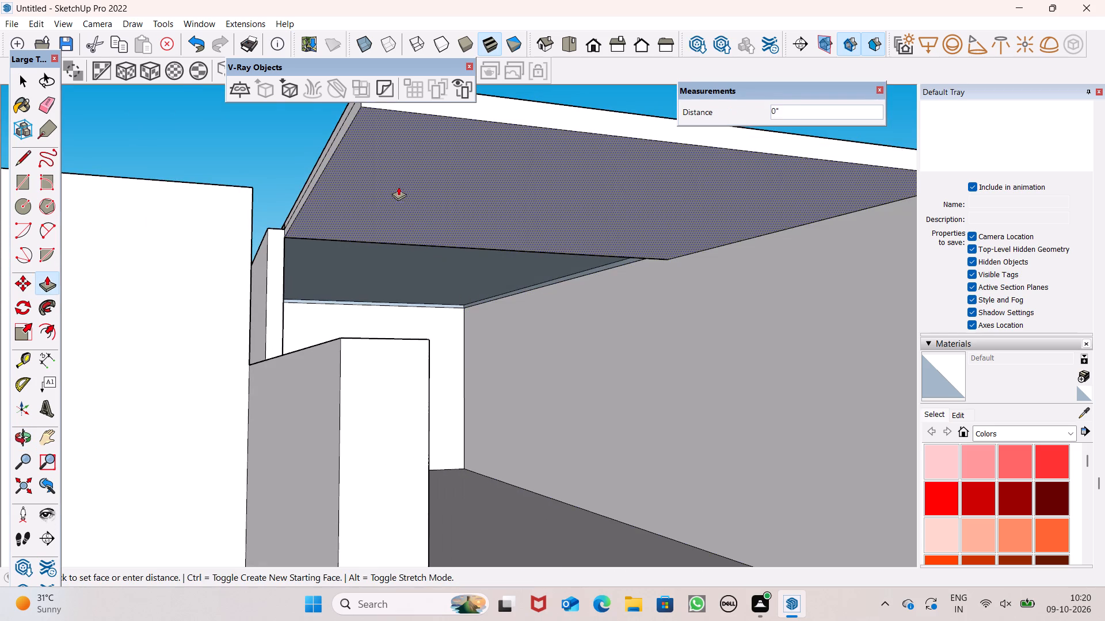
left_click_drag(398, 186, 398, 207)
Push/pull the underside of the slab's extended part upward by about 5 5/16" to thin it.
scroll(369, 218, "down", 5)
middle_click_drag(374, 257, 344, 379)
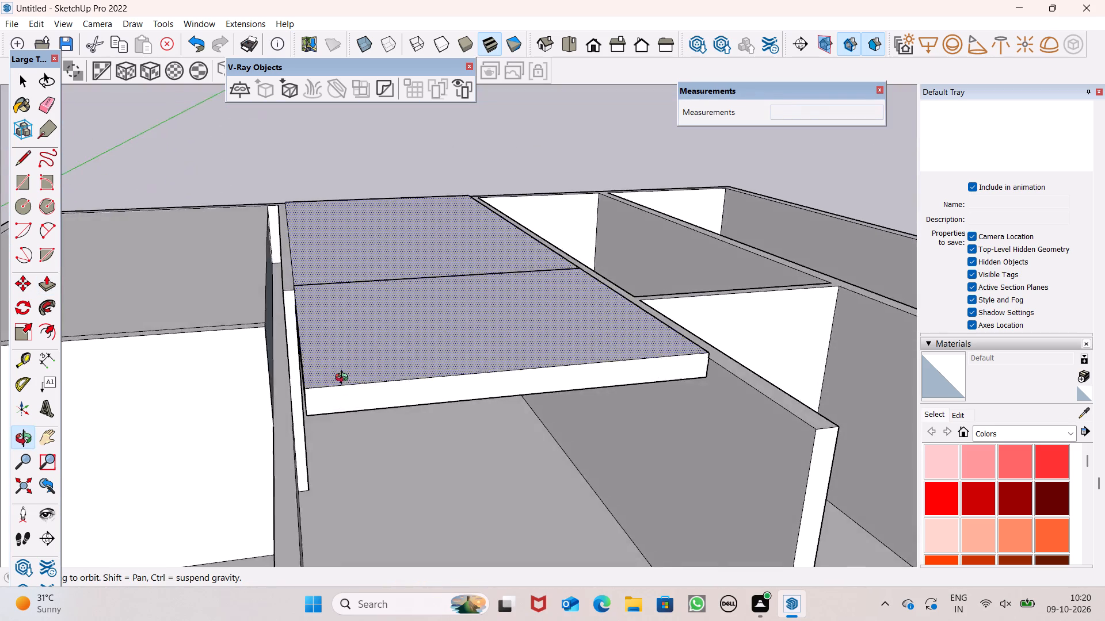
middle_click_drag(344, 379, 359, 368)
middle_click_drag(375, 366, 433, 288)
middle_click_drag(440, 333, 440, 302)
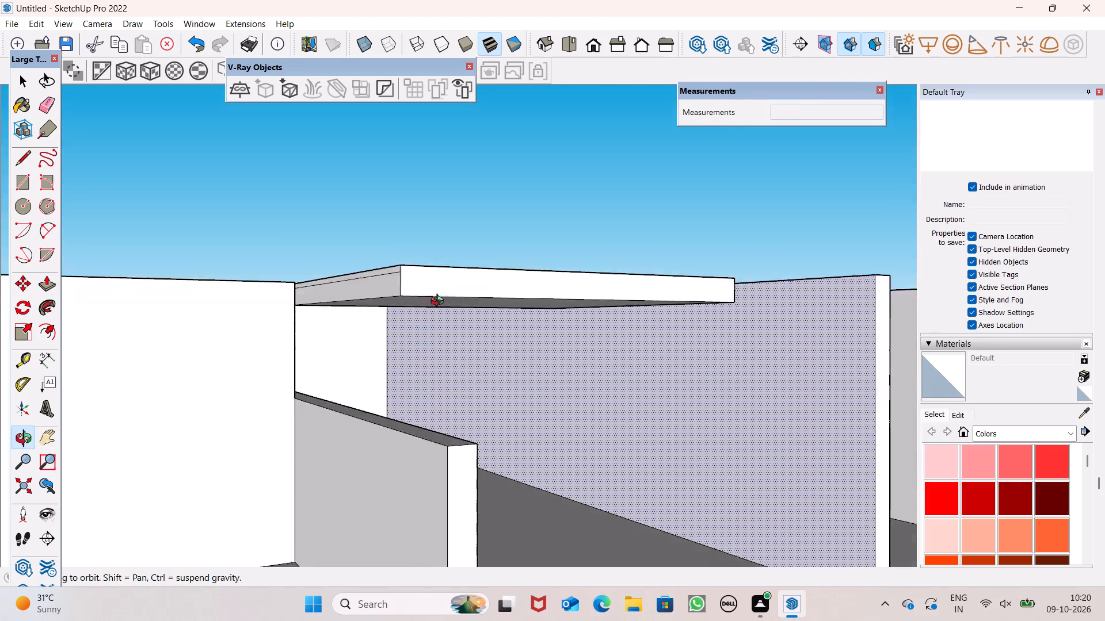
middle_click_drag(440, 302, 417, 255)
scroll(439, 300, "up", 1)
left_click_drag(391, 174, 397, 162)
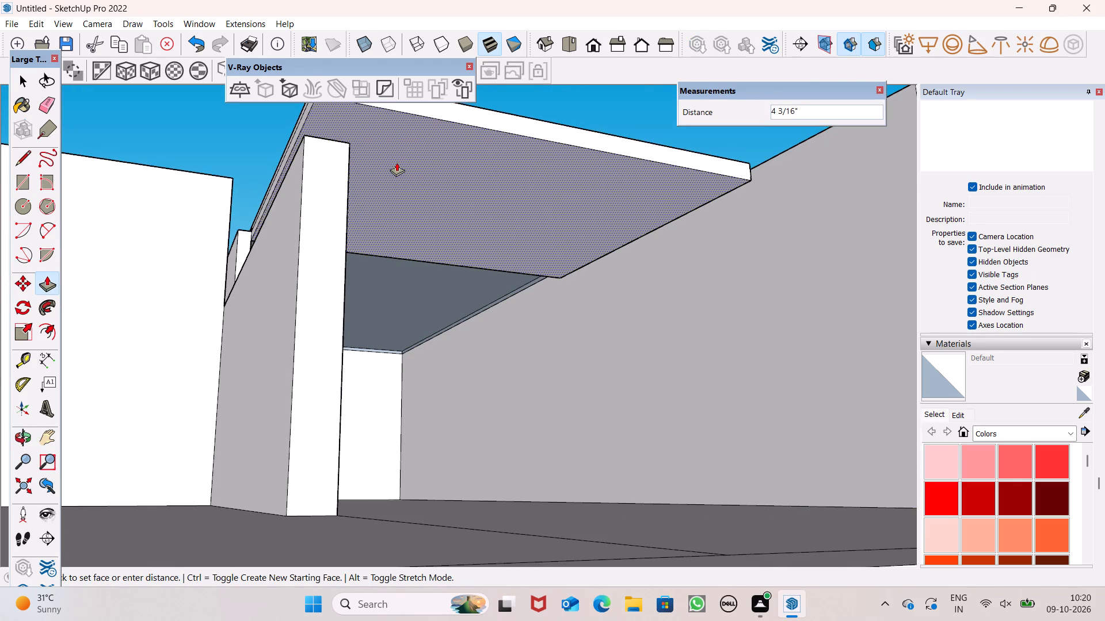
left_click_drag(397, 162, 397, 160)
Draw a line across the end face of the narrow wall beside the slab, level with the slab's underside.
scroll(398, 222, "down", 3)
middle_click_drag(413, 243, 419, 530)
scroll(315, 431, "up", 2)
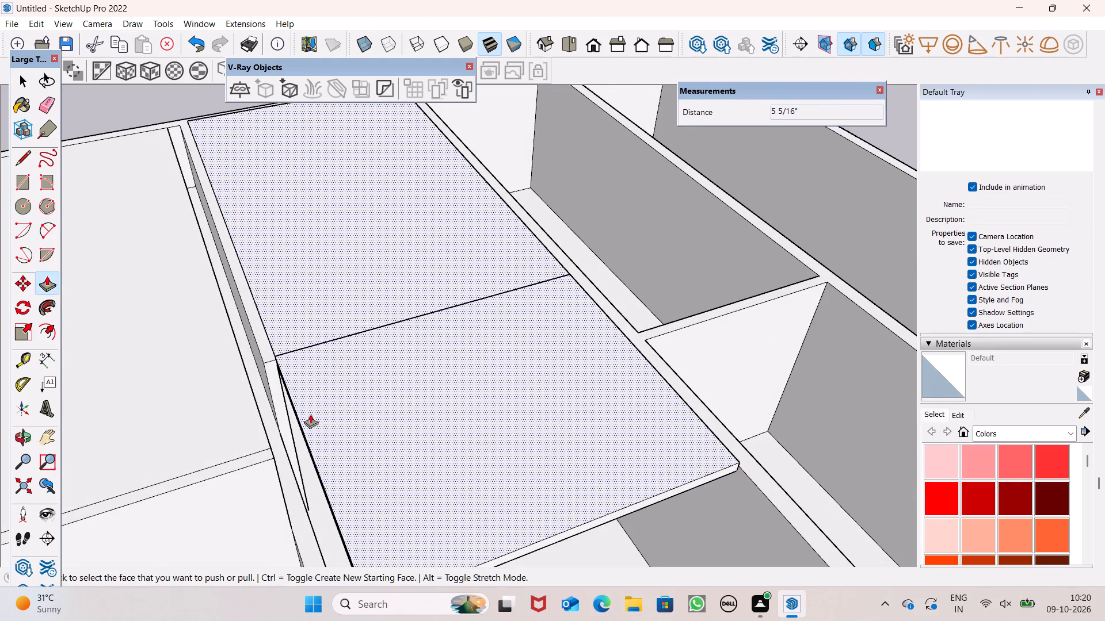
middle_click_drag(312, 415, 408, 299)
scroll(352, 394, "up", 1)
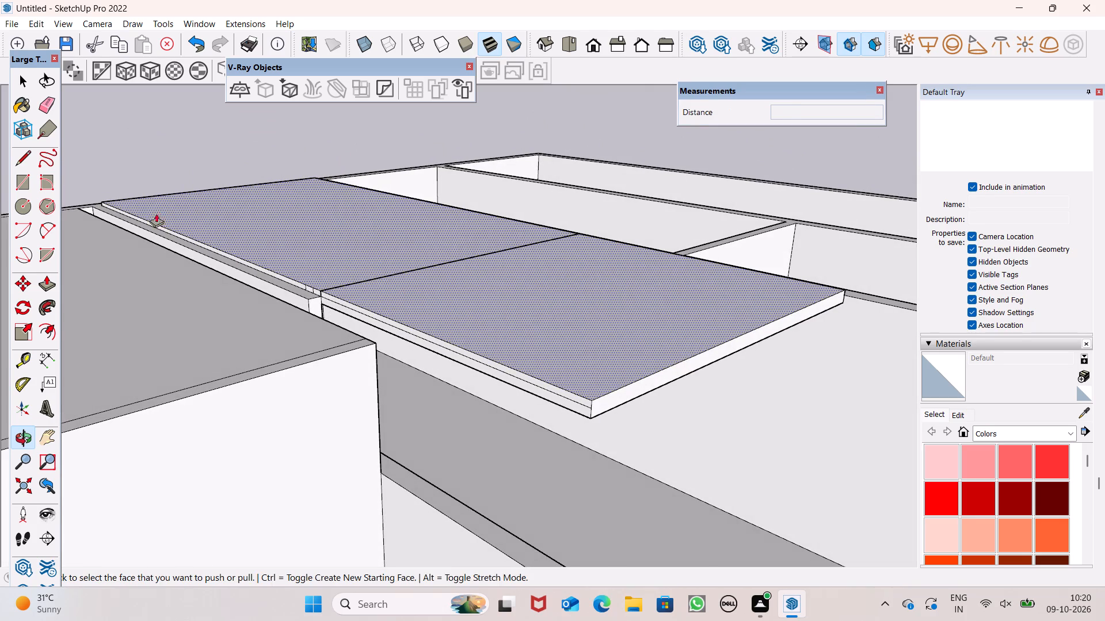
left_click(25, 164)
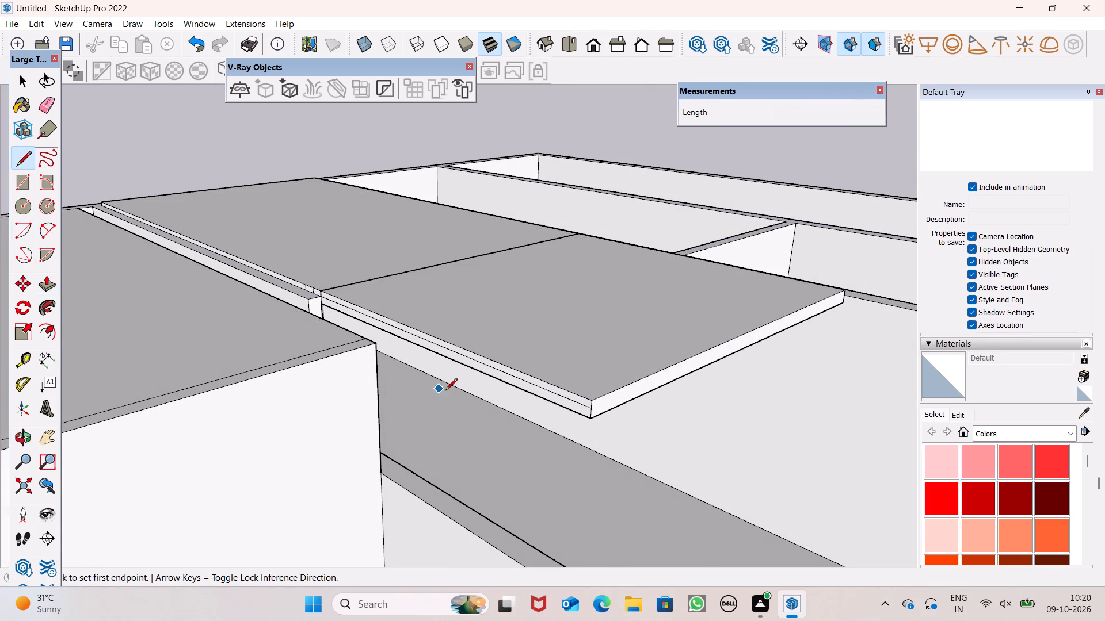
scroll(334, 328, "up", 11)
scroll(308, 288, "down", 1)
scroll(308, 288, "up", 2)
left_click_drag(308, 285, 295, 283)
left_click(266, 292)
scroll(260, 208, "down", 1)
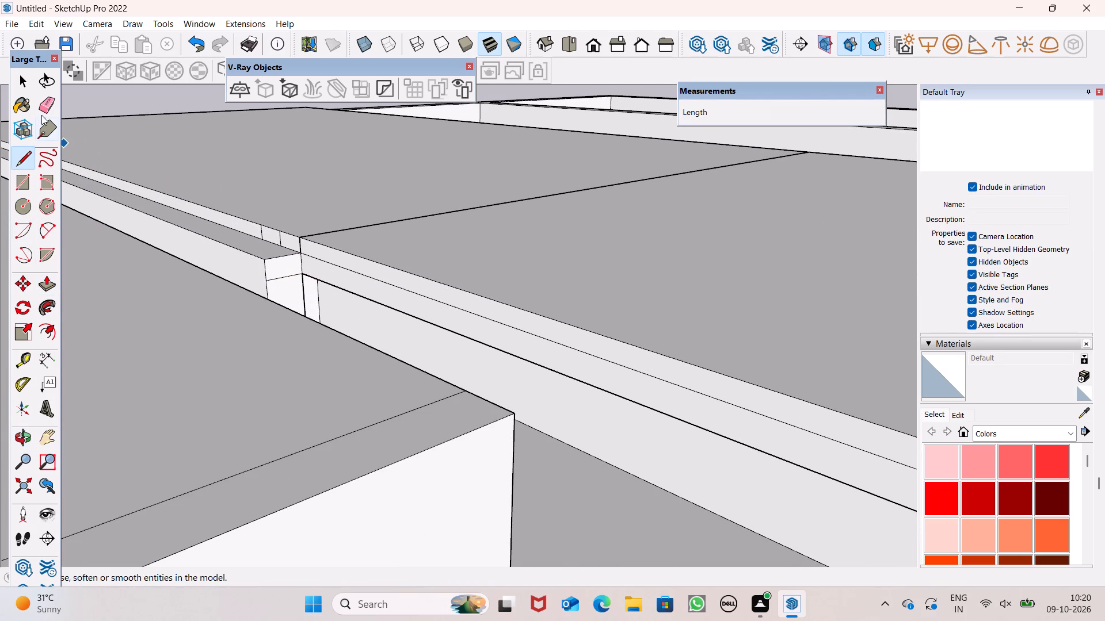
Push/pull the upper part of the narrow wall's end face outward along the slab's side by about 6' 3 1/16".
left_click(52, 289)
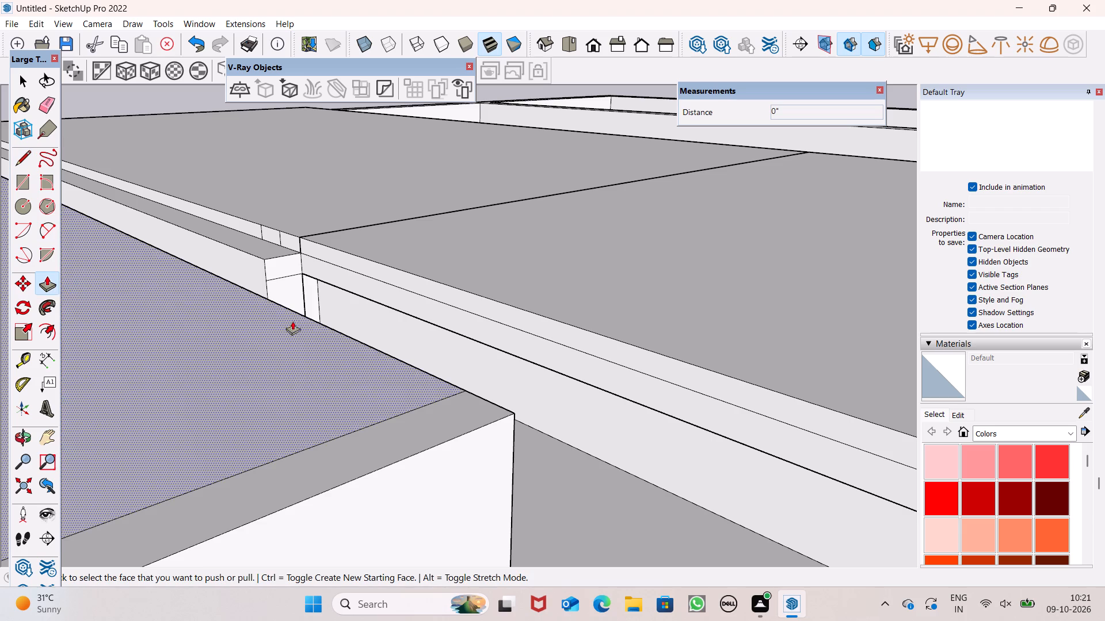
left_click_drag(289, 263, 688, 583)
Draw a 6" line on the wall top from the narrow gap's back corner to the slab's nearby back corner.
scroll(550, 286, "down", 4)
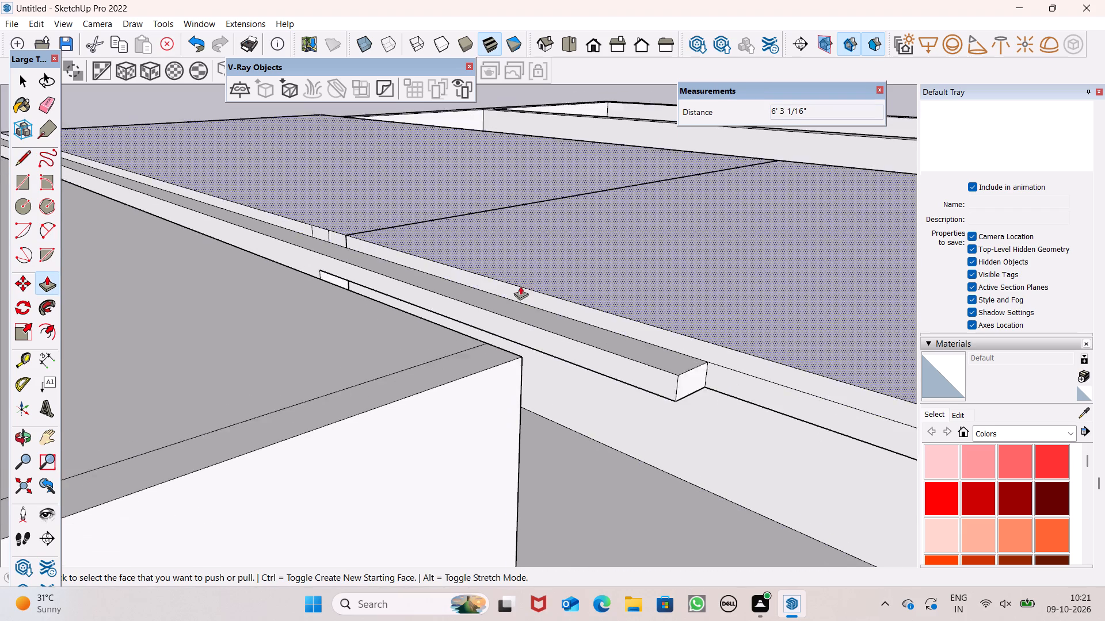
scroll(520, 286, "down", 3)
scroll(406, 259, "down", 5)
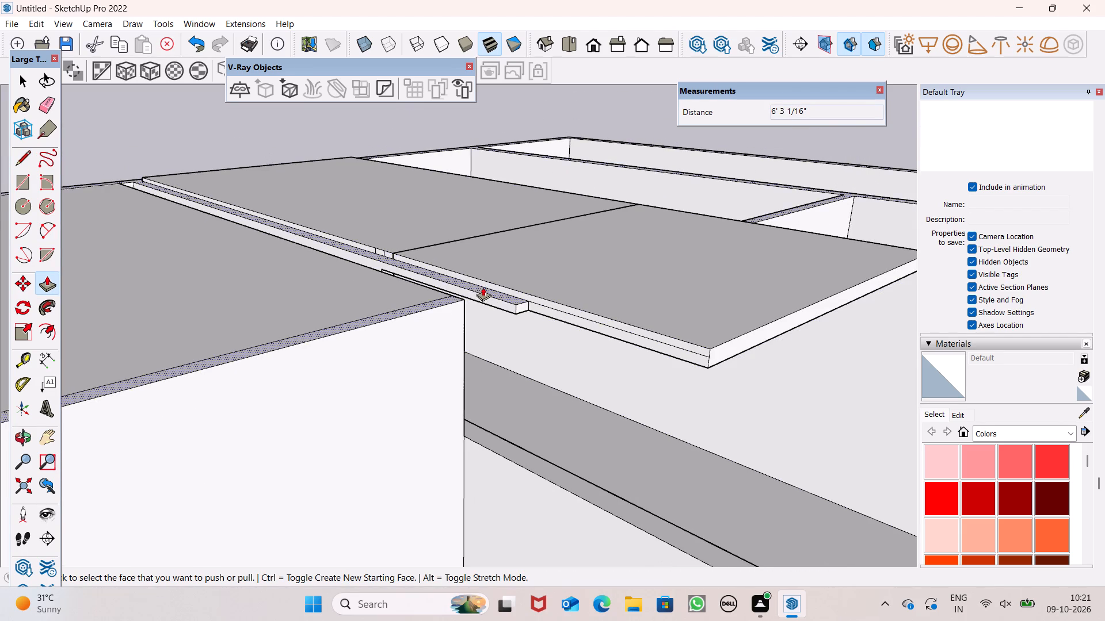
scroll(482, 286, "down", 4)
middle_click_drag(489, 300, 486, 504)
scroll(372, 253, "down", 1)
scroll(372, 254, "up", 1)
scroll(372, 255, "down", 3)
scroll(372, 262, "up", 1)
scroll(372, 269, "down", 1)
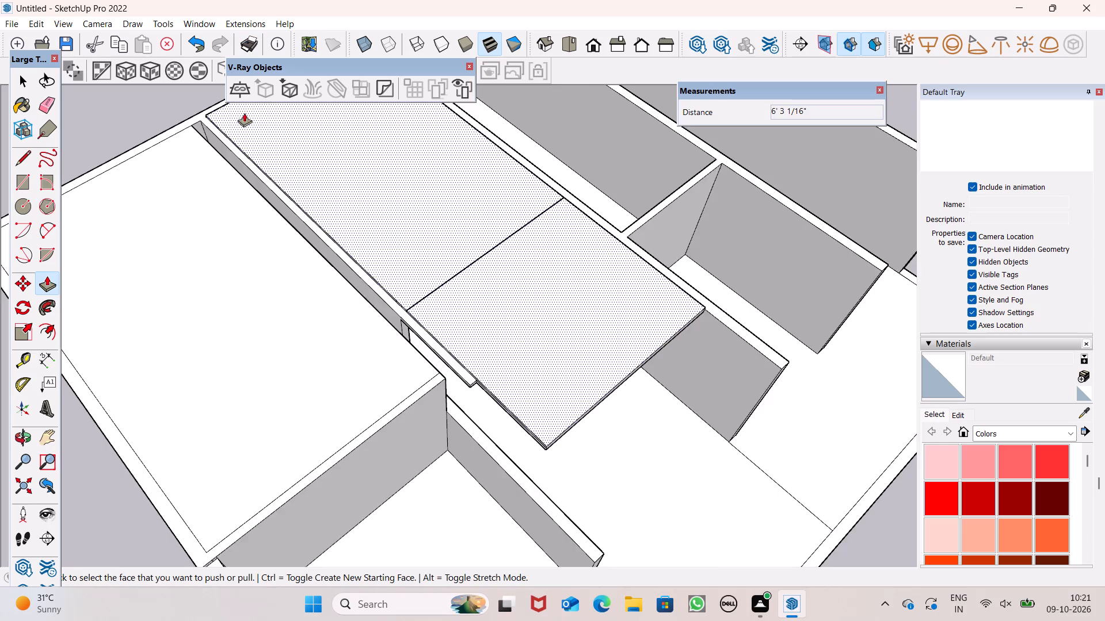
scroll(243, 153, "down", 5)
scroll(232, 103, "up", 7)
scroll(205, 145, "up", 15)
left_click(17, 164)
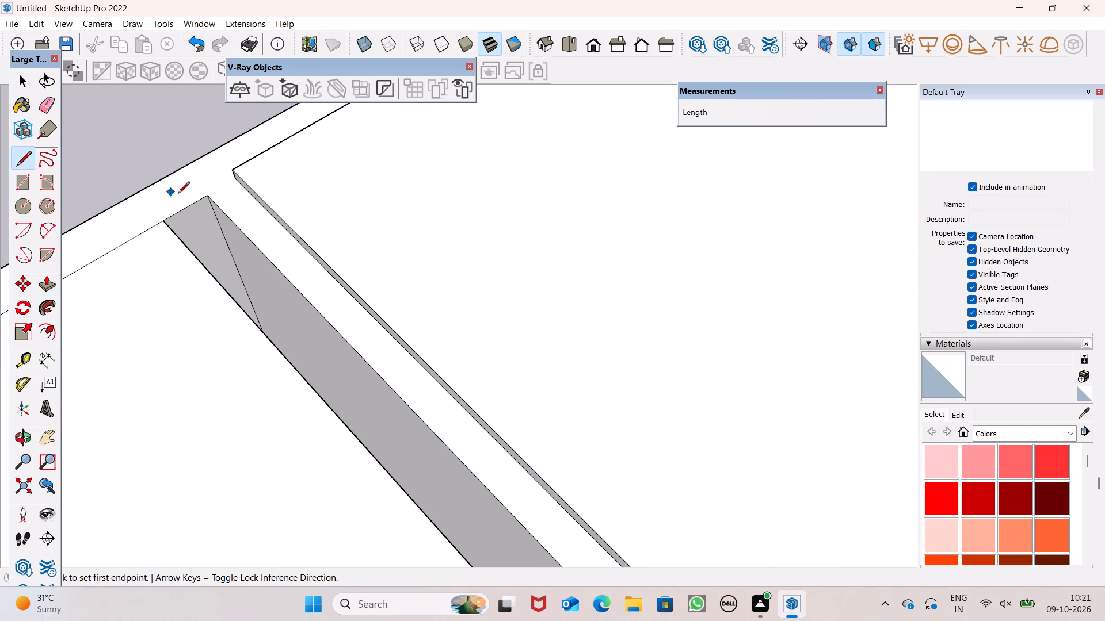
scroll(203, 208, "up", 6)
left_click_drag(199, 174, 205, 168)
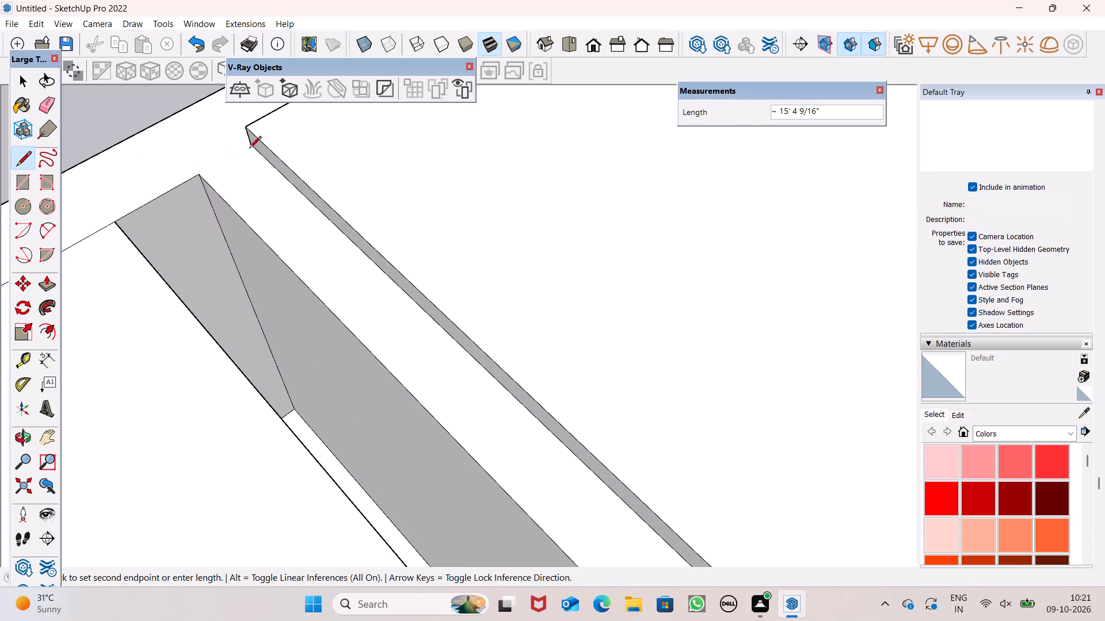
left_click(253, 145)
left_click(201, 171)
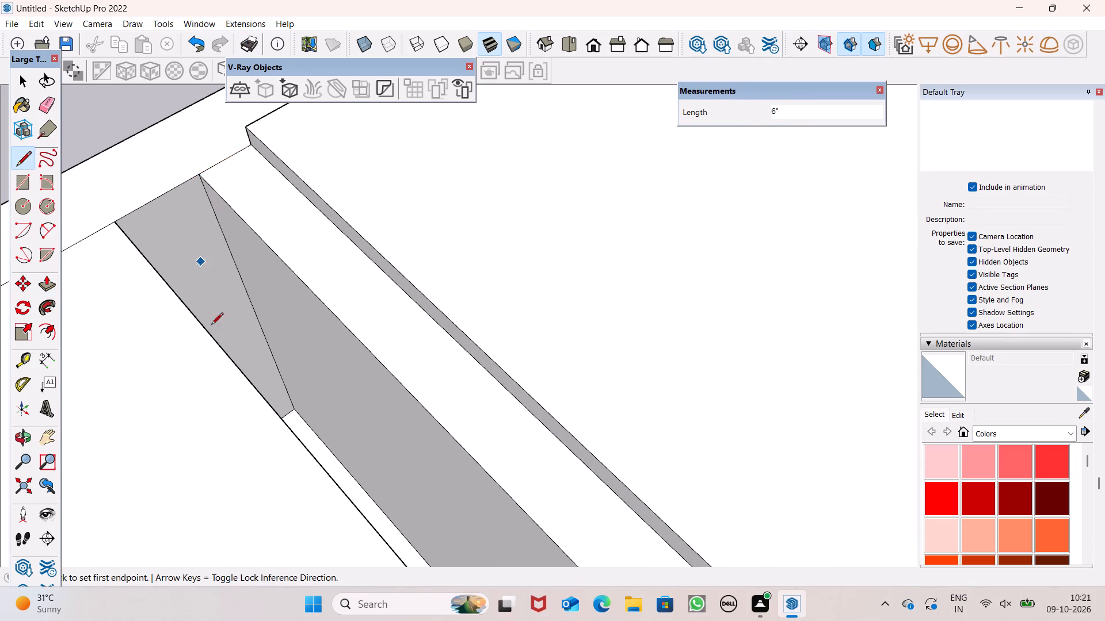
Draw a line across the long interior wall's top from the slab's other back corner to the adjacent open room's corner.
scroll(215, 347, "down", 3)
scroll(242, 403, "down", 11)
scroll(455, 419, "down", 3)
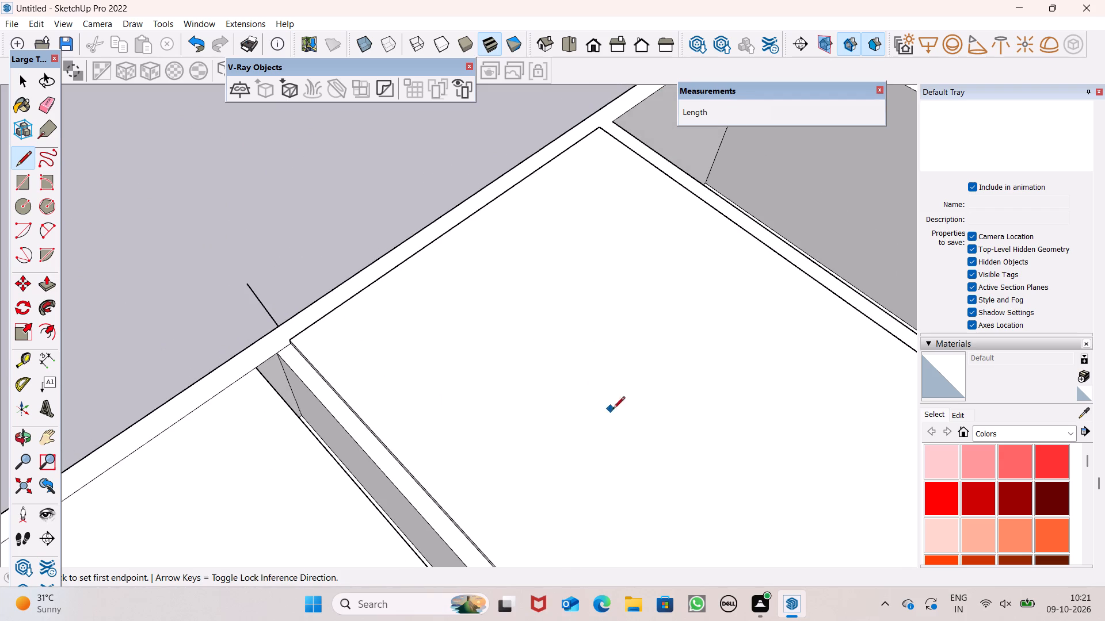
middle_click_drag(615, 412, 241, 492)
scroll(827, 445, "up", 3)
scroll(797, 428, "down", 1)
scroll(790, 425, "up", 8)
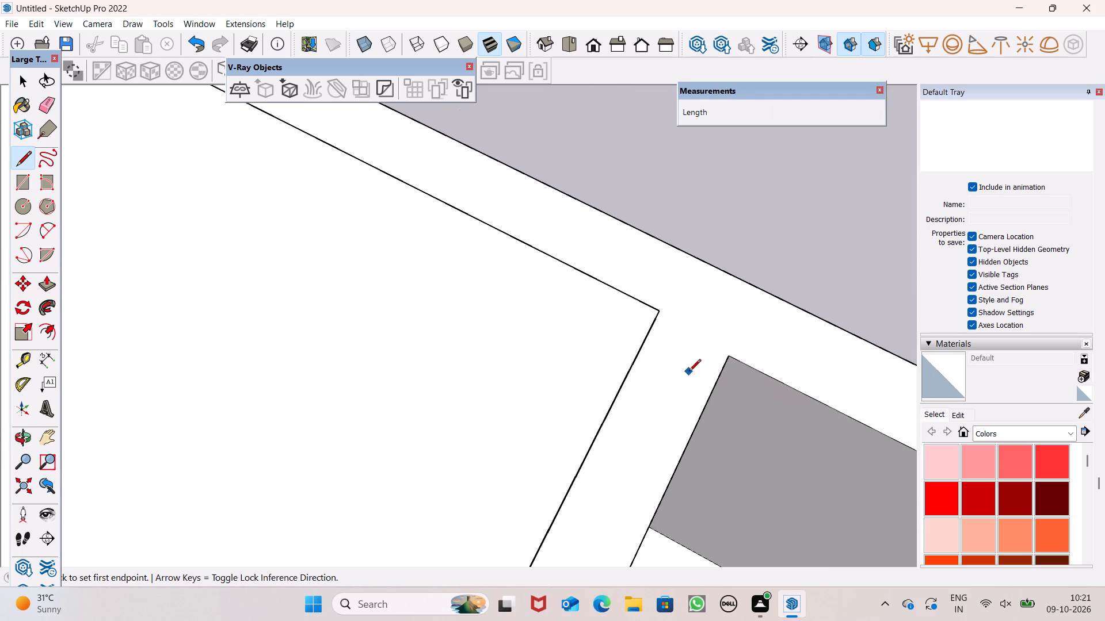
scroll(689, 372, "up", 4)
middle_click_drag(768, 391, 646, 296)
left_click(645, 367)
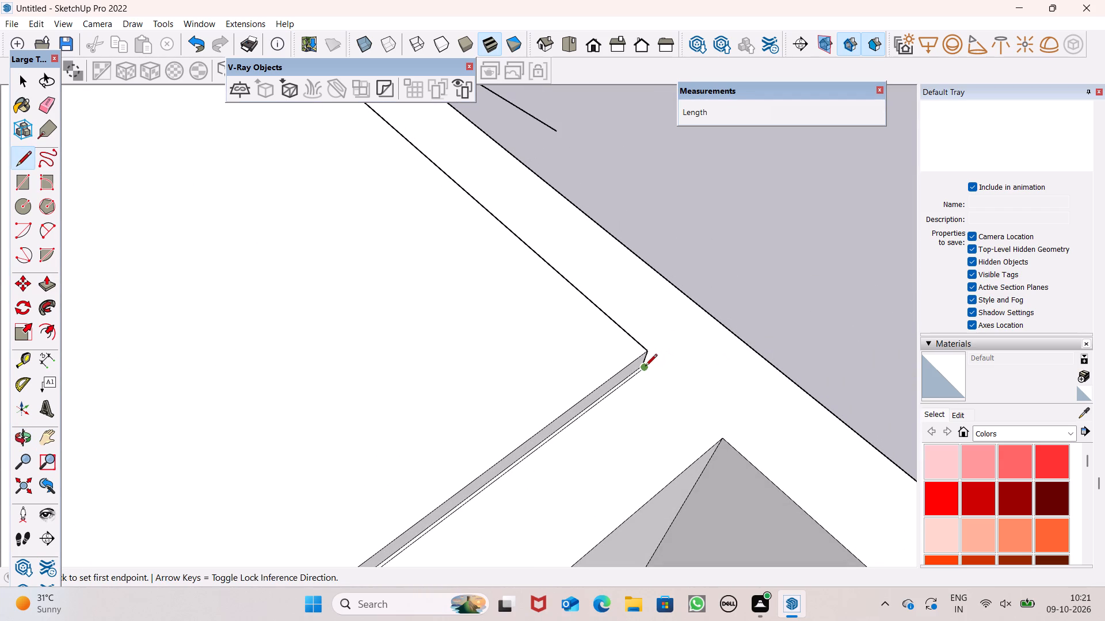
left_click(715, 443)
Erase the stray line sticking out beyond the house's back wall.
scroll(584, 327, "down", 6)
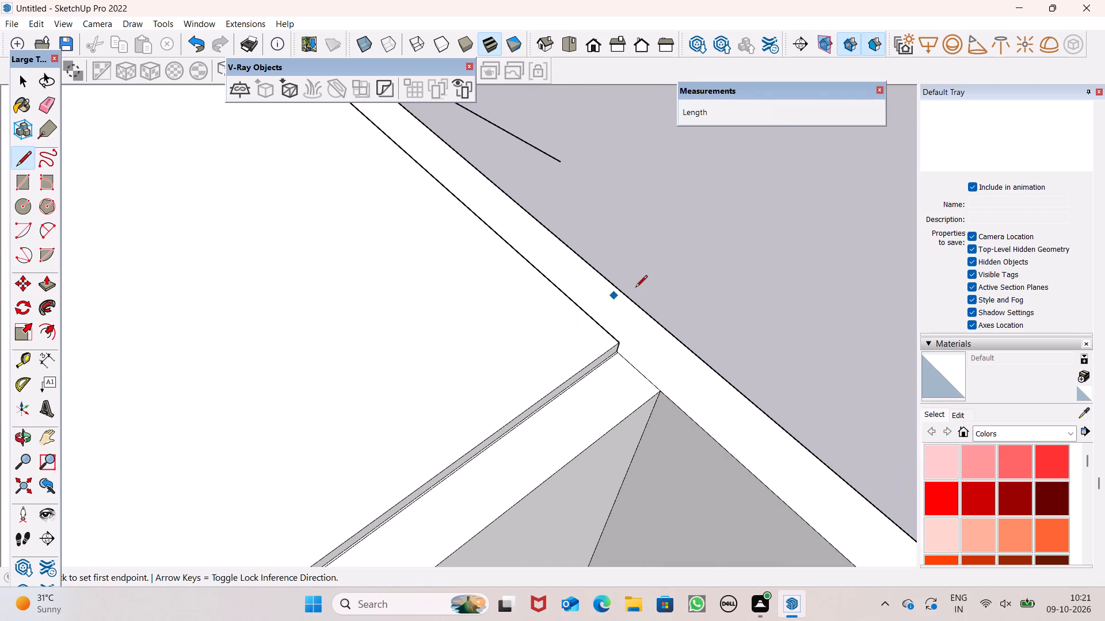
scroll(635, 288, "down", 3)
scroll(718, 194, "down", 11)
middle_click_drag(647, 245, 125, 127)
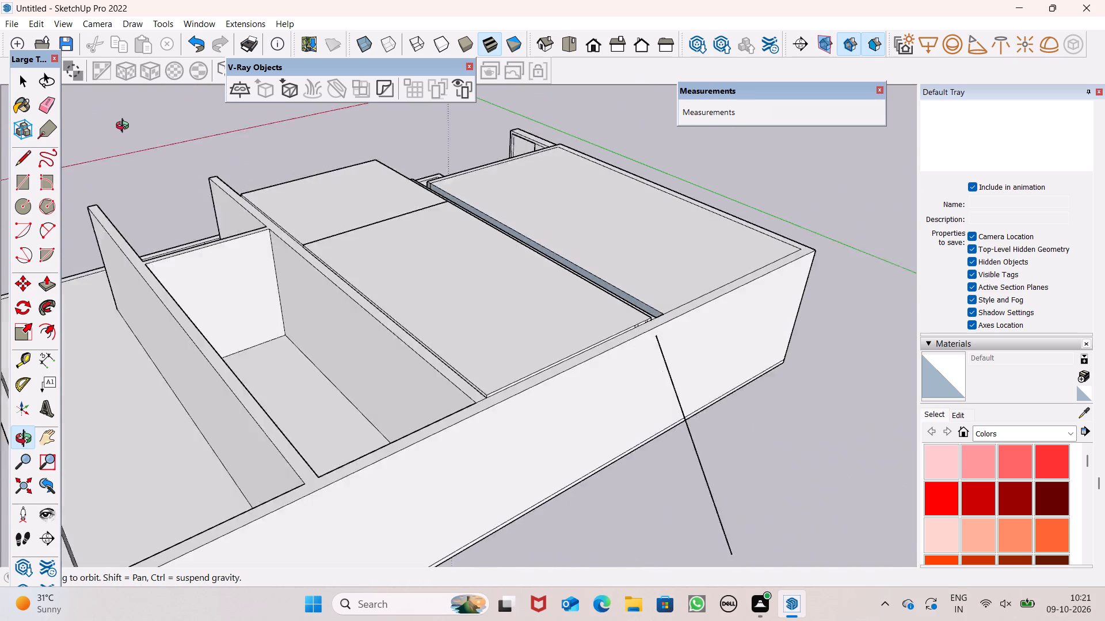
middle_click_drag(125, 127, 102, 114)
left_click_drag(41, 113, 47, 113)
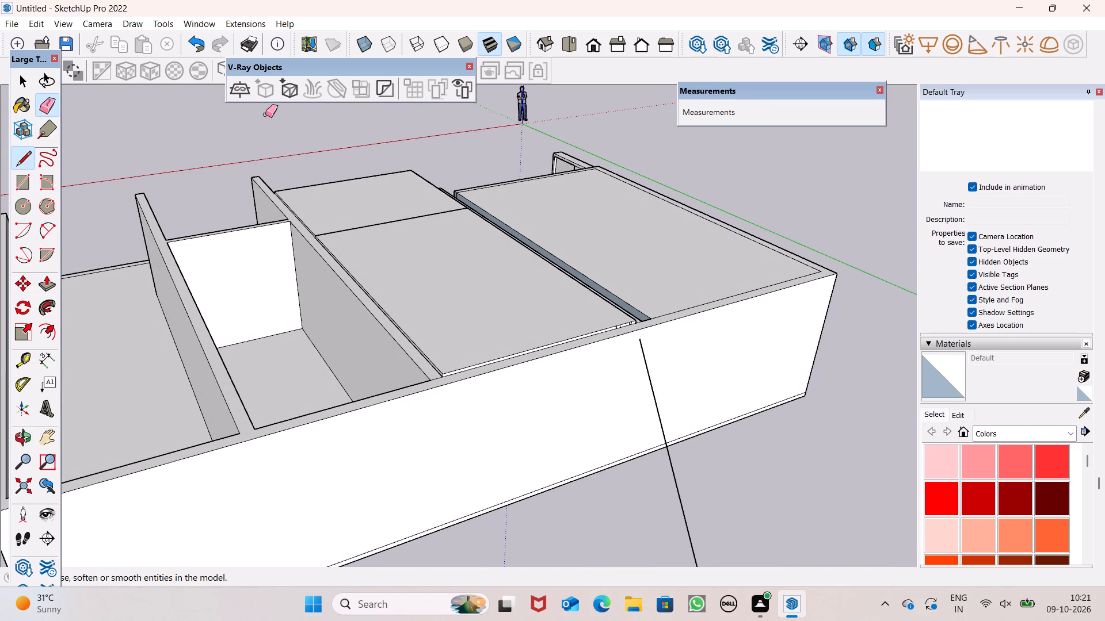
scroll(582, 70, "down", 2)
scroll(582, 71, "up", 1)
scroll(583, 71, "down", 2)
scroll(687, 201, "down", 2)
left_click_drag(695, 419, 677, 428)
scroll(649, 300, "down", 3)
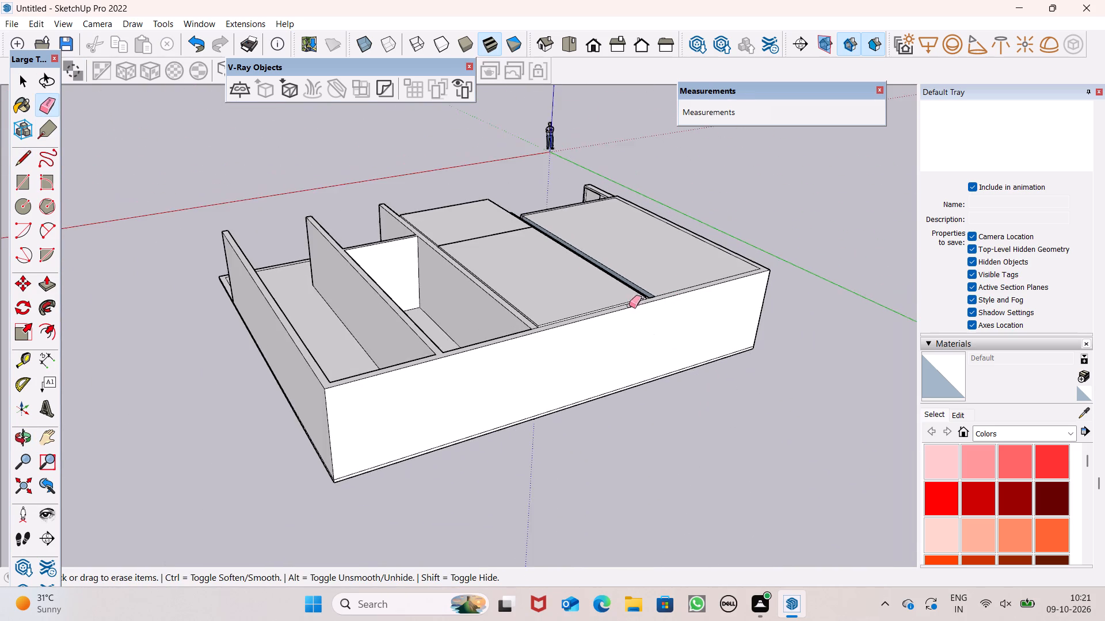
Examine the roof slabs and open rooms from the front and side of the house.
middle_click_drag(624, 387, 1100, 365)
scroll(1099, 367, "up", 1)
middle_click_drag(609, 326, 1056, 446)
scroll(468, 230, "up", 3)
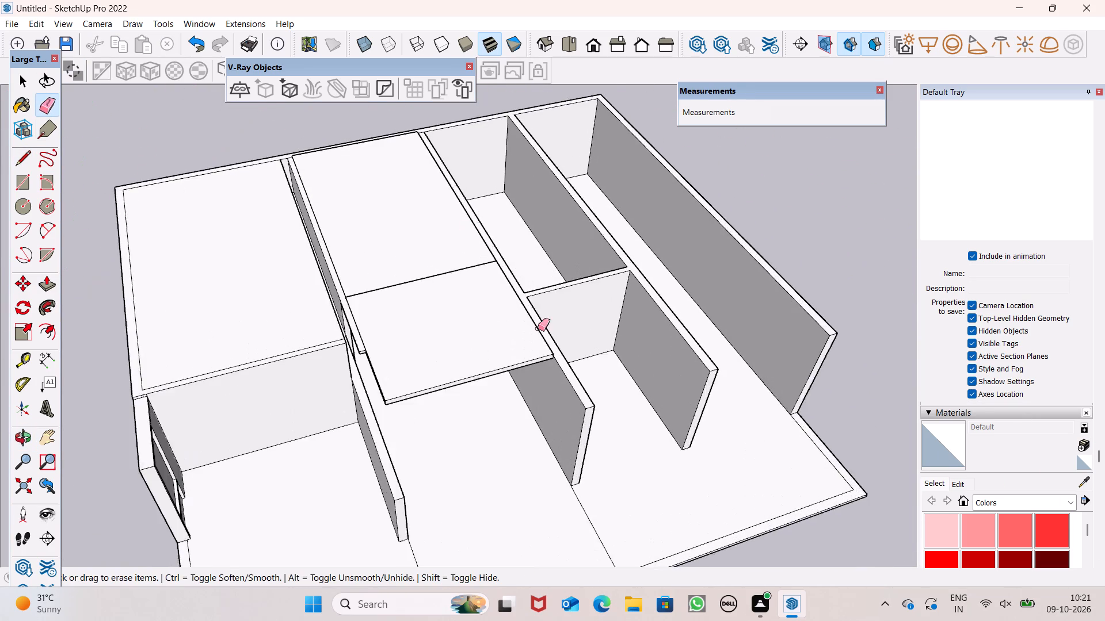
scroll(538, 328, "up", 1)
middle_click_drag(546, 343, 466, 269)
scroll(463, 244, "down", 3)
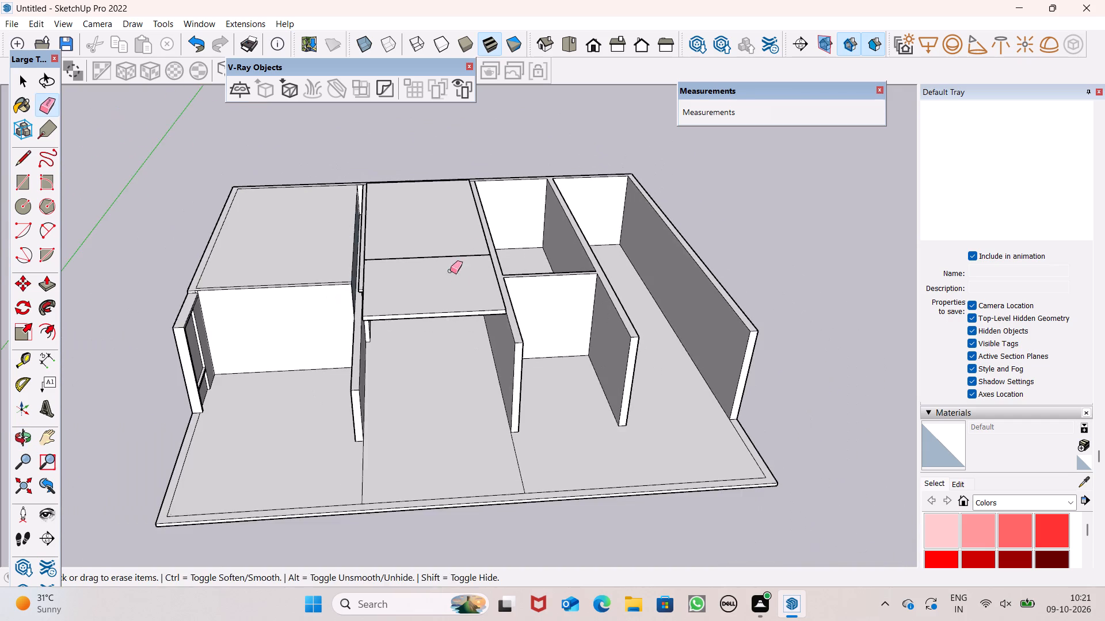
middle_click_drag(518, 383, 565, 432)
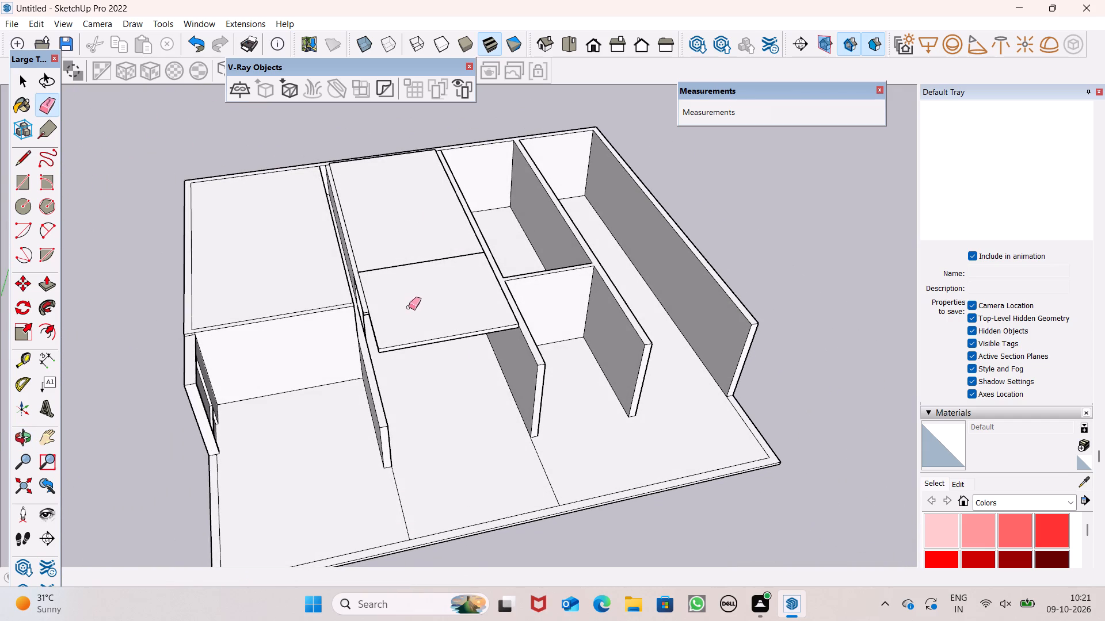
middle_click_drag(413, 323, 494, 455)
scroll(489, 448, "up", 1)
middle_click_drag(460, 412, 497, 247)
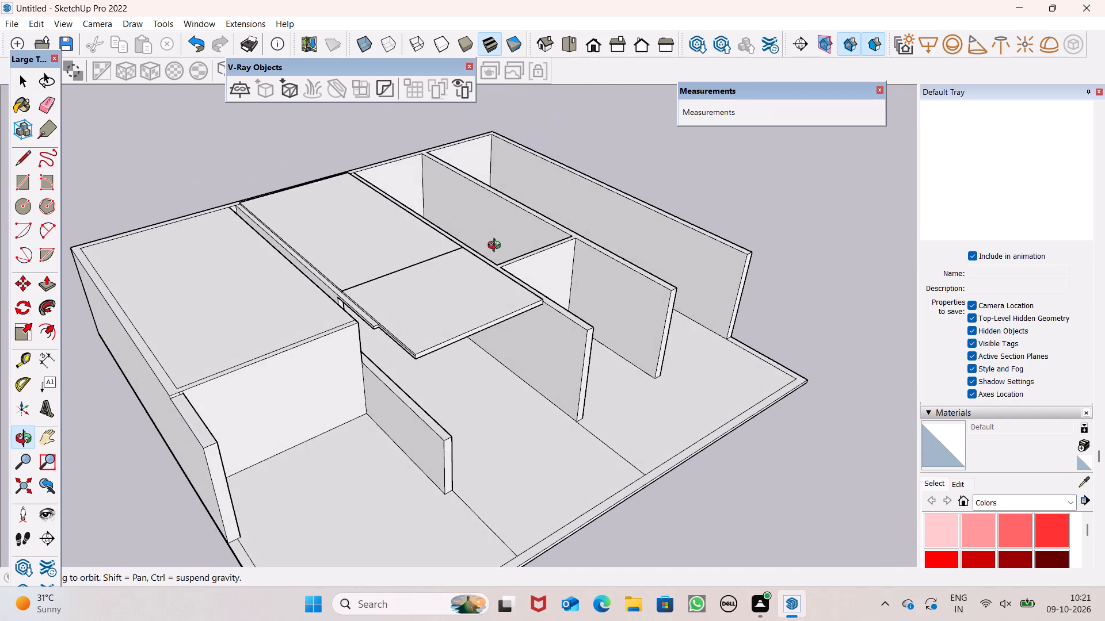
middle_click_drag(497, 247, 470, 217)
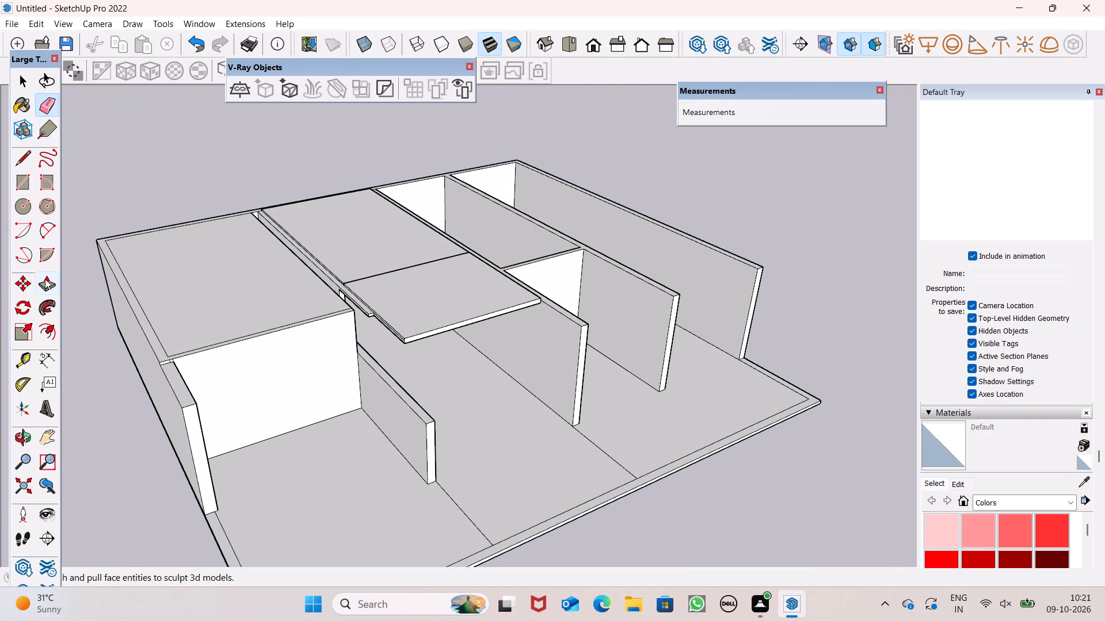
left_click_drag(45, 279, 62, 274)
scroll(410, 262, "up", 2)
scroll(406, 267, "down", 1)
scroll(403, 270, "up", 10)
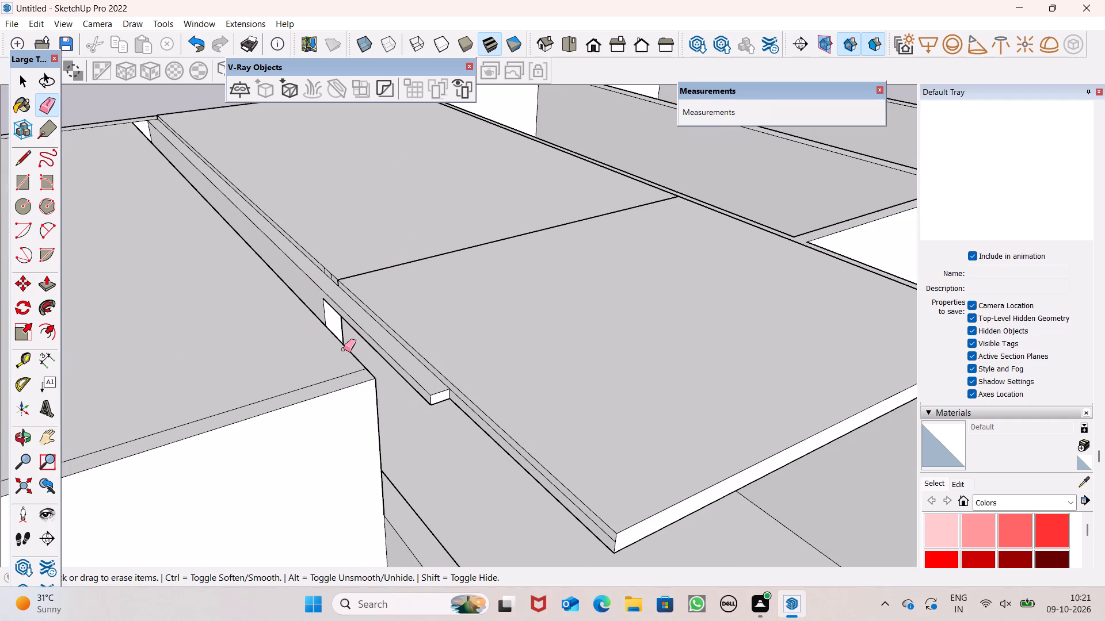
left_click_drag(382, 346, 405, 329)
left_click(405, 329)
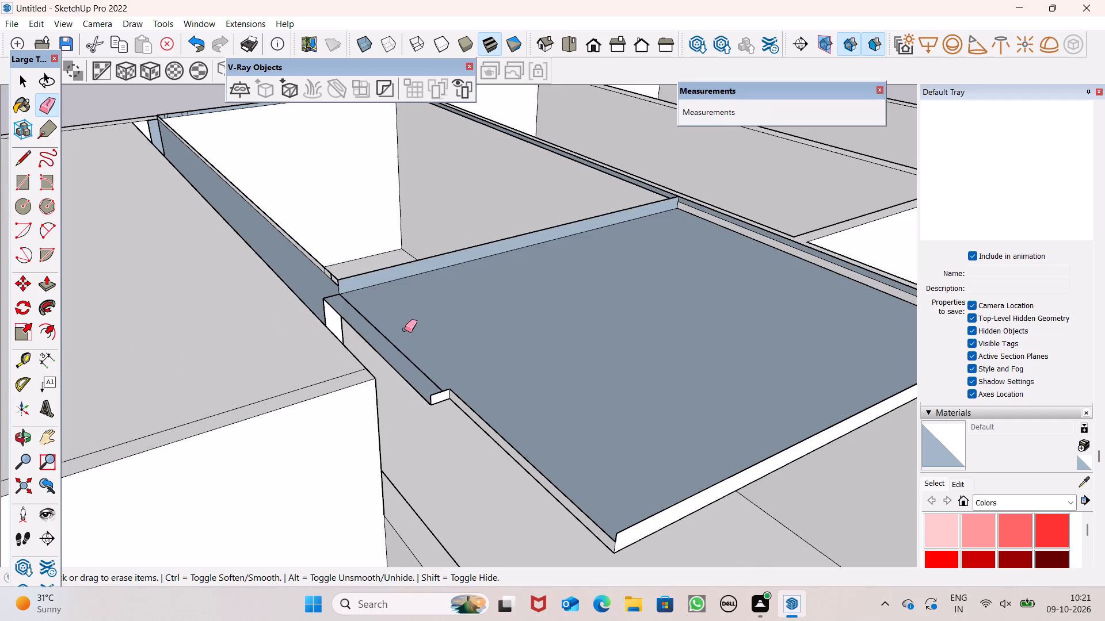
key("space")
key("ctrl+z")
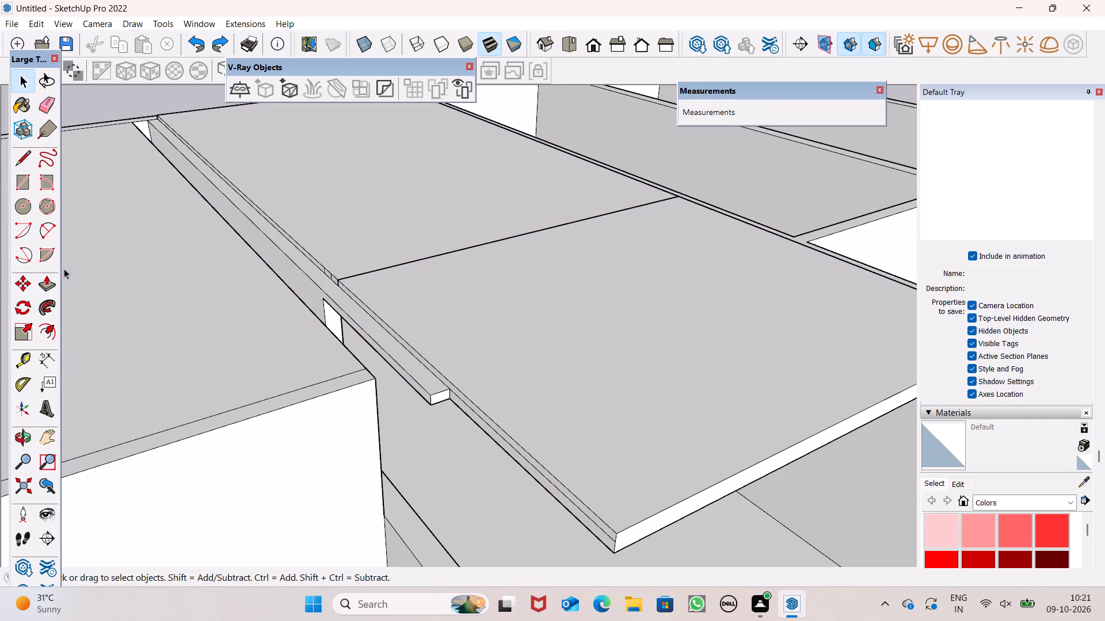
Push/pull the top face of the narrow beam beside the slab upward by about 2 3/8".
left_click(54, 282)
left_click_drag(388, 342, 388, 343)
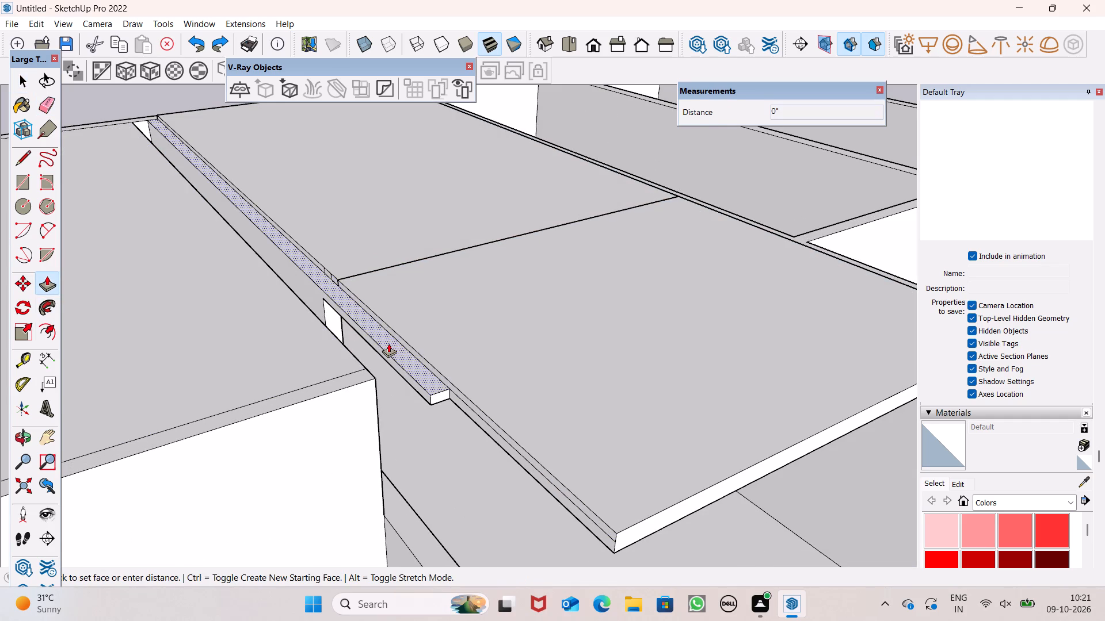
left_click_drag(388, 343, 417, 323)
Push/pull the narrow beam's end face outward by about 5' 7 3/16" to line up with the slab's front face.
scroll(467, 246, "down", 6)
scroll(498, 367, "up", 6)
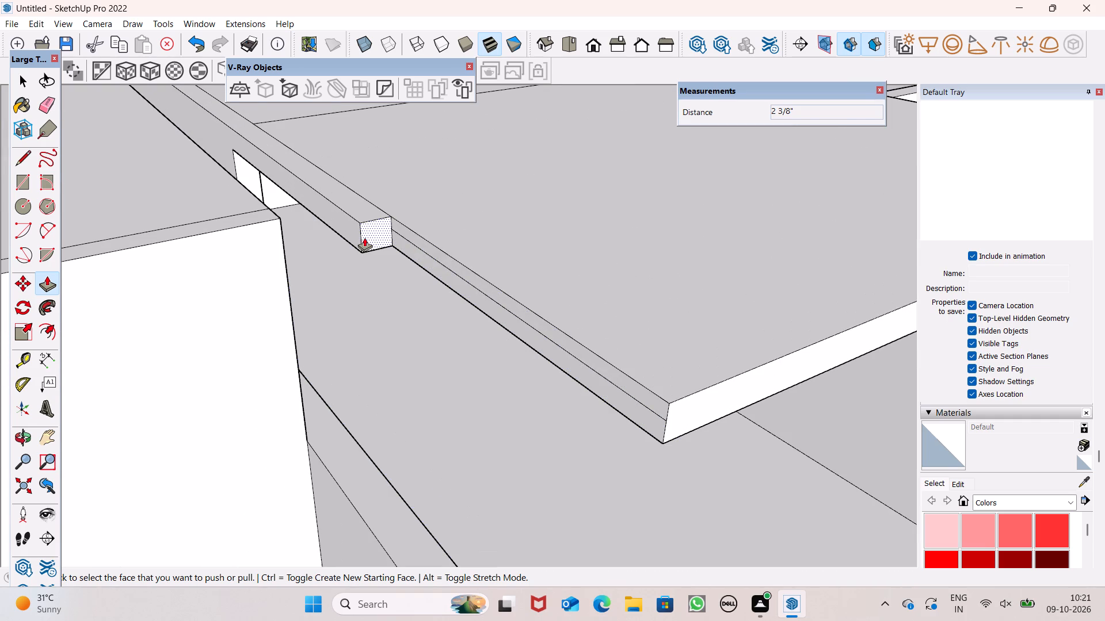
left_click_drag(368, 236, 680, 419)
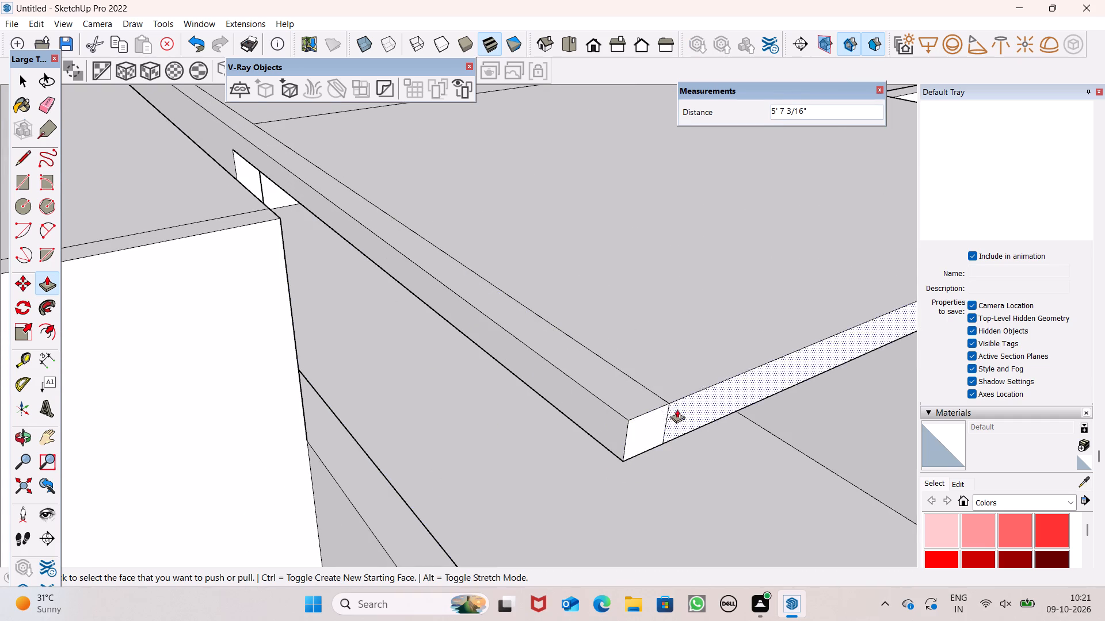
Examine the slab extension's edge along the long interior wall on its other side.
scroll(455, 265, "down", 13)
middle_click_drag(691, 350, 355, 312)
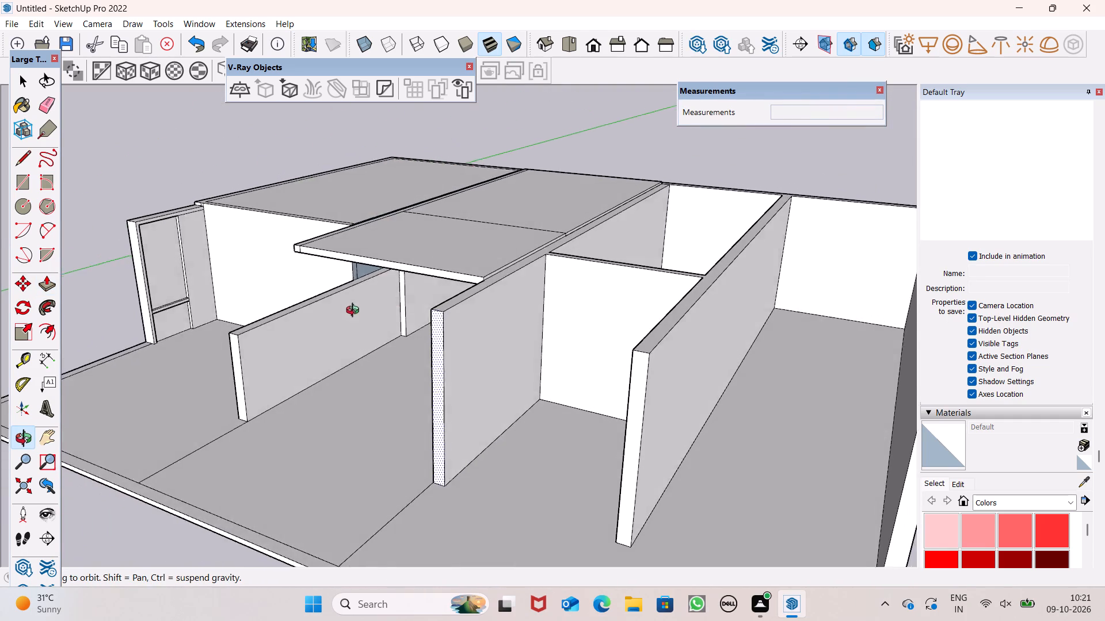
middle_click_drag(355, 312, 349, 319)
scroll(431, 271, "up", 4)
scroll(436, 270, "down", 1)
scroll(448, 269, "up", 1)
middle_click_drag(519, 305, 408, 379)
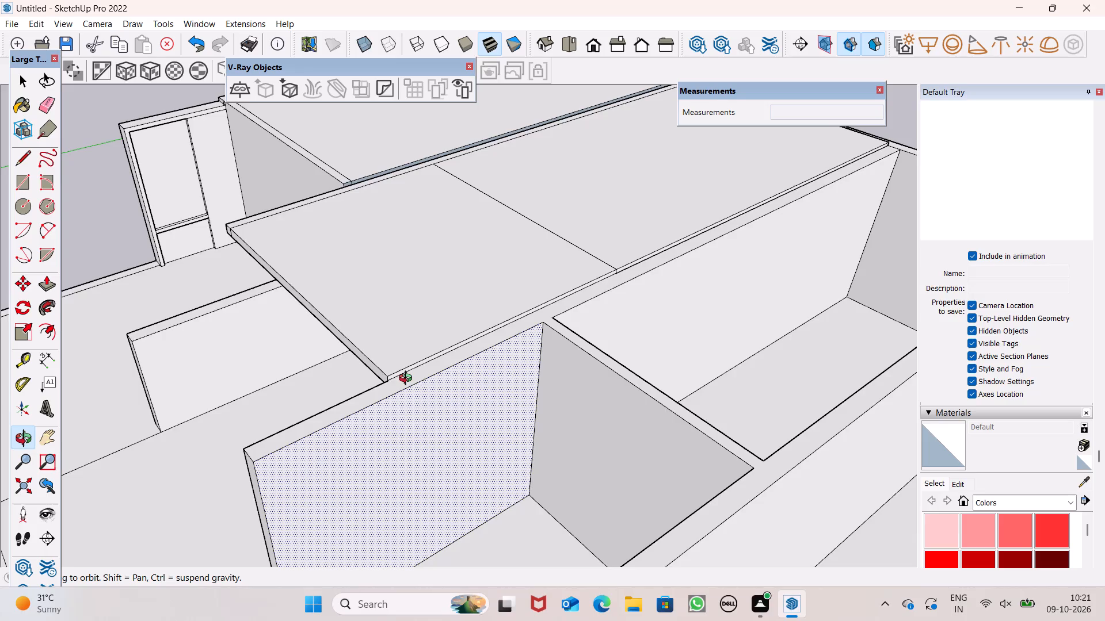
middle_click_drag(408, 379, 416, 392)
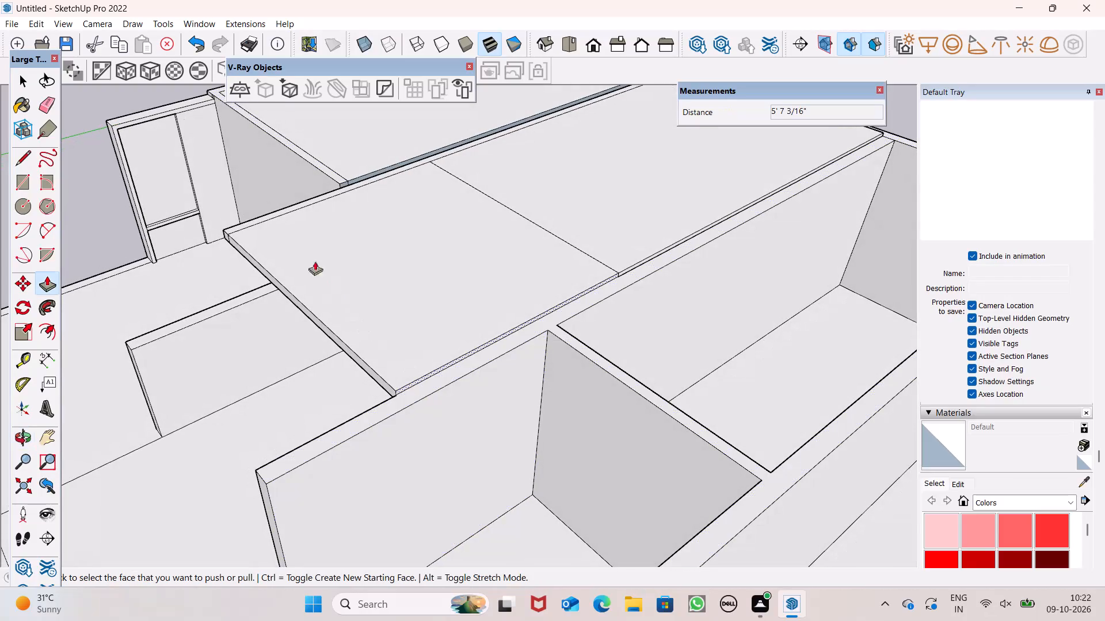
Examine the extended roof slab and the long interior wall beside it from above and from the house's outer side.
scroll(620, 201, "down", 3)
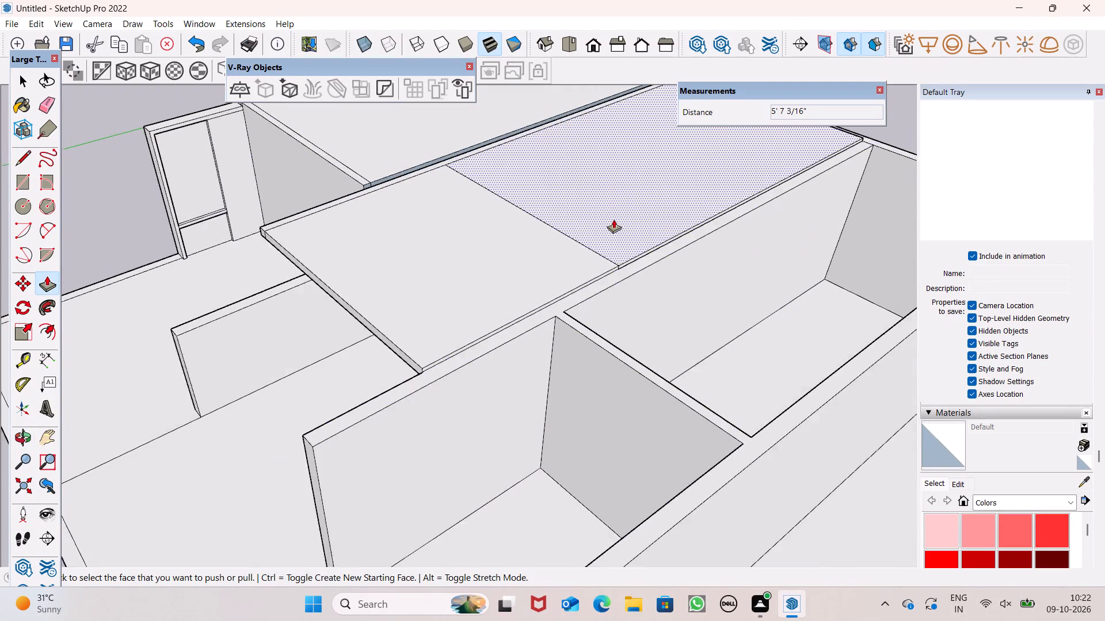
scroll(614, 219, "down", 1)
middle_click_drag(756, 218, 395, 275)
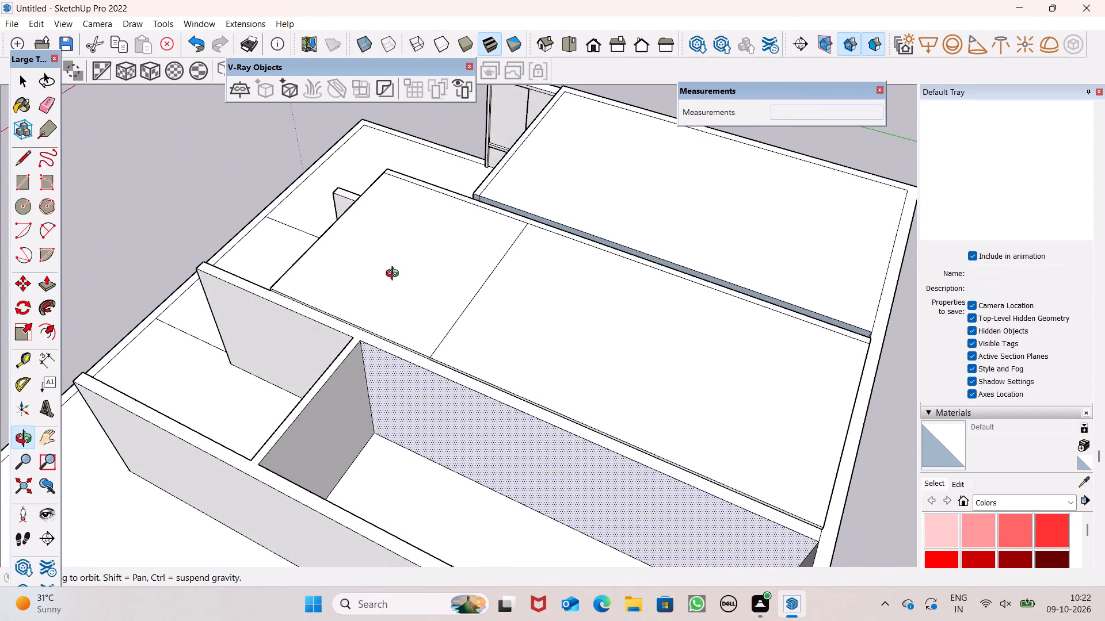
middle_click_drag(395, 275, 494, 346)
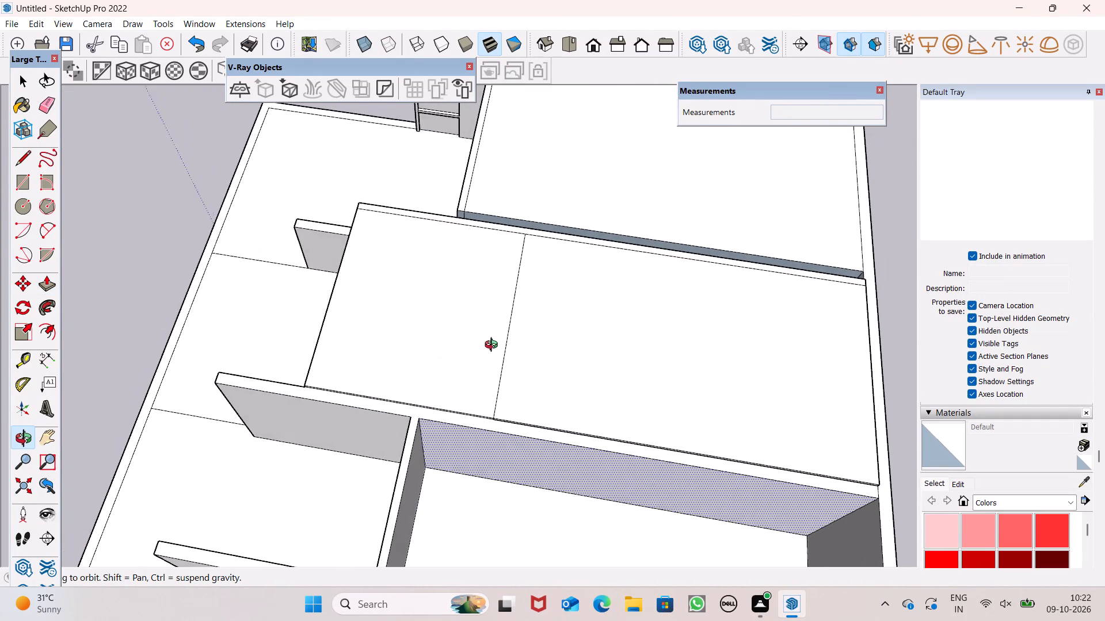
middle_click_drag(494, 346, 440, 189)
scroll(643, 151, "down", 3)
middle_click_drag(729, 216, 562, 147)
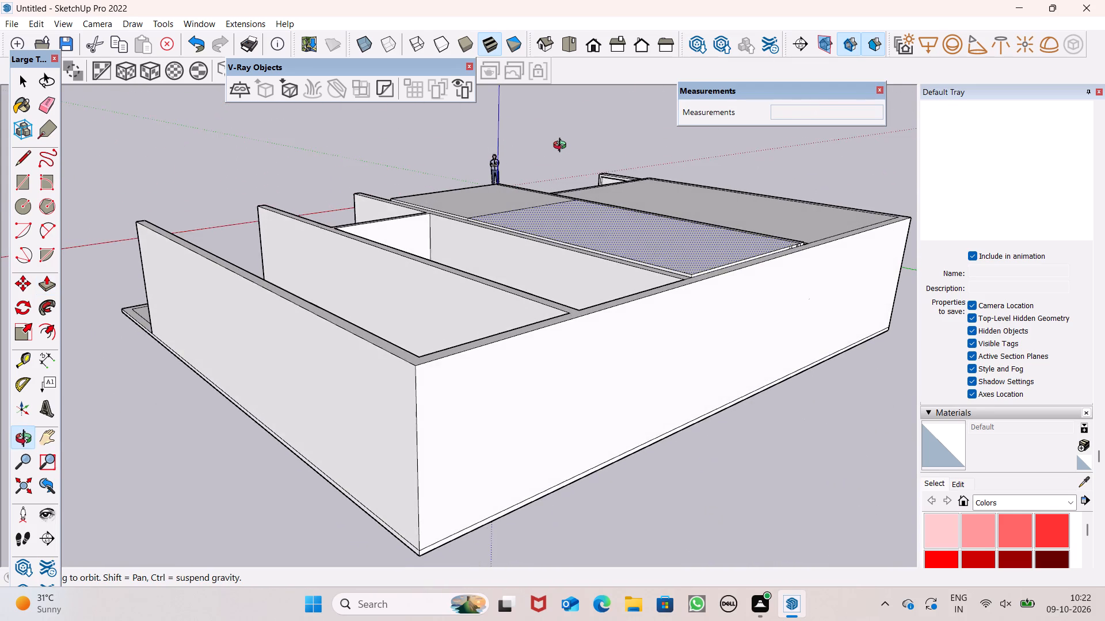
middle_click_drag(562, 147, 786, 316)
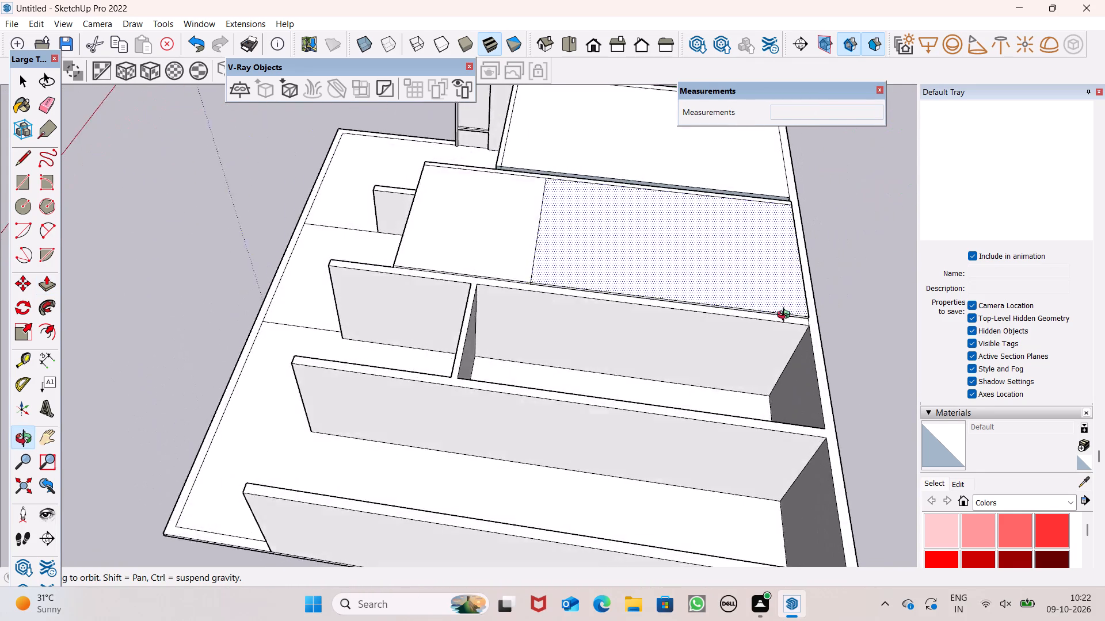
middle_click_drag(786, 316, 900, 342)
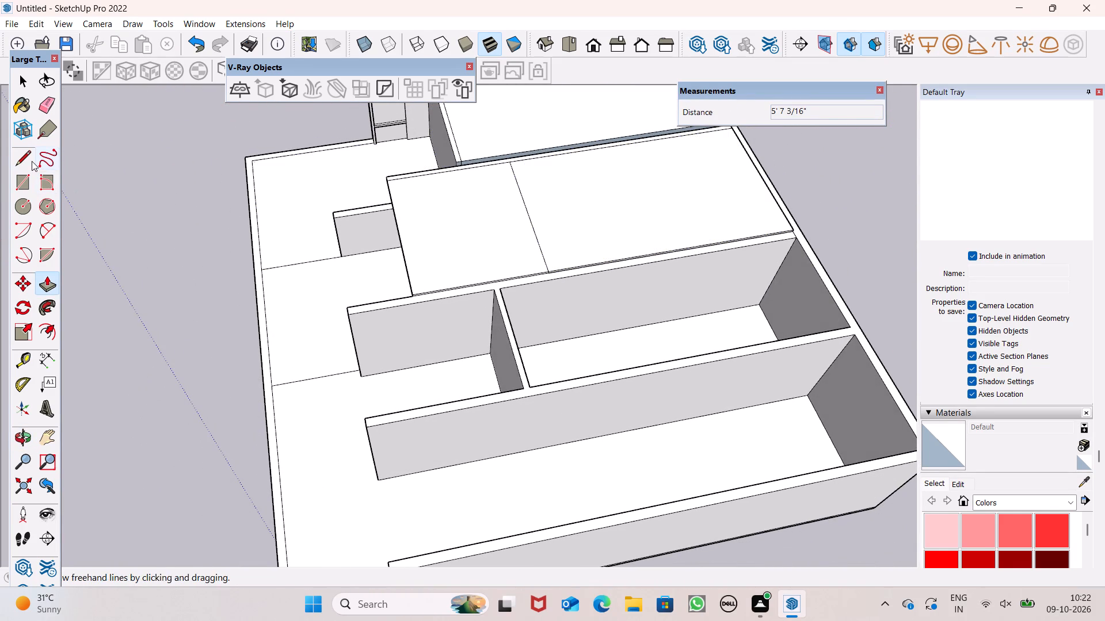
Draw a 6" line across the top of the cross wall where it meets the long interior wall beside the slab.
left_click(32, 161)
scroll(567, 256, "up", 6)
scroll(496, 274, "up", 7)
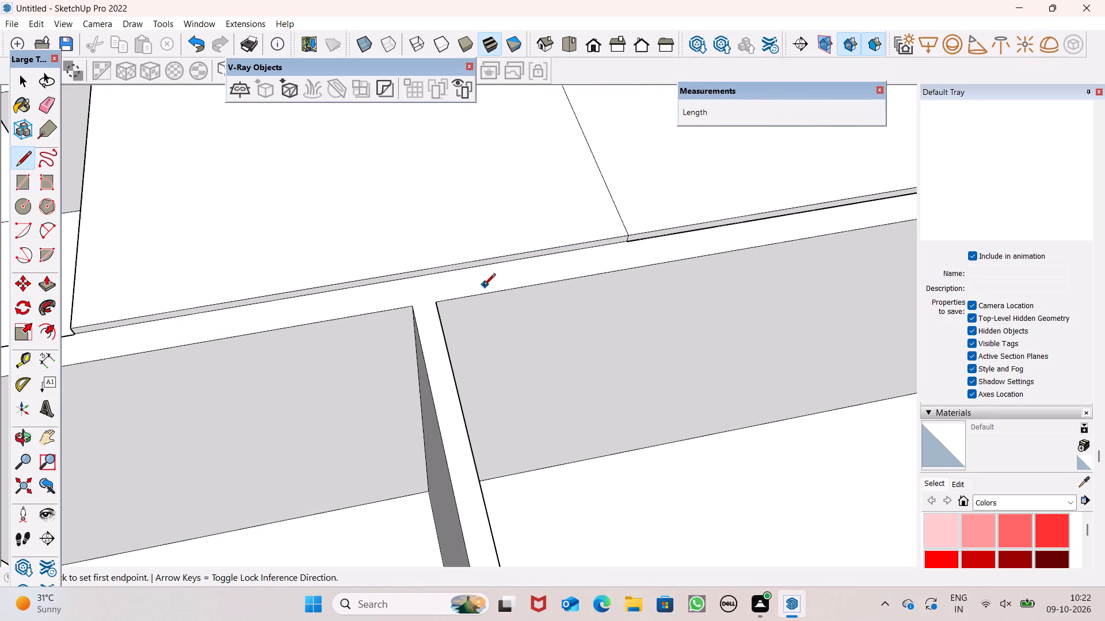
left_click_drag(411, 306, 417, 306)
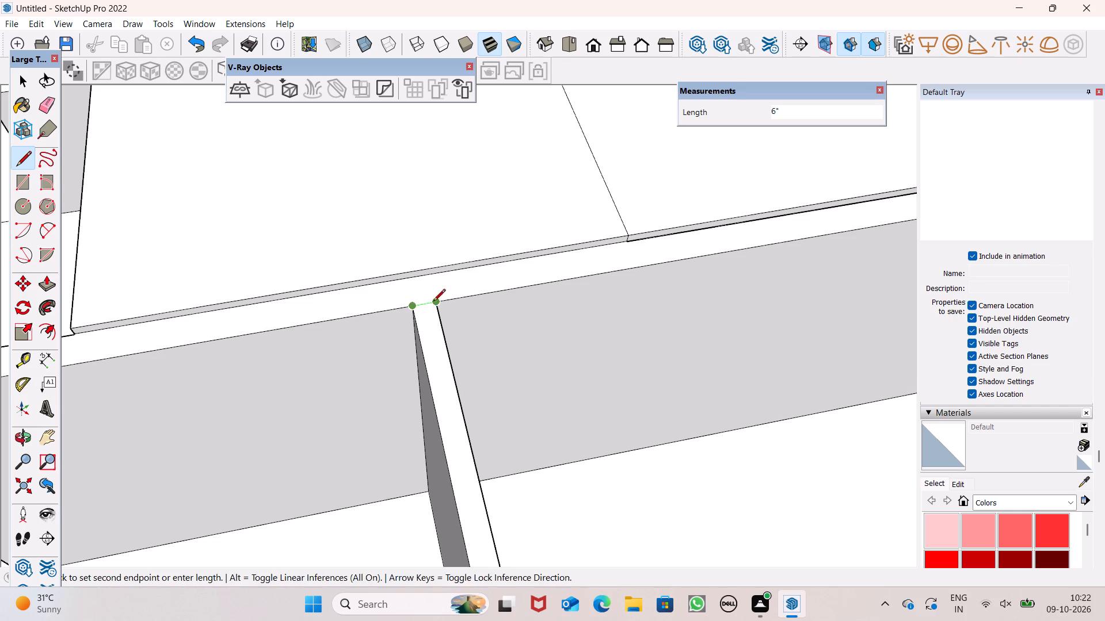
left_click_drag(434, 302, 522, 197)
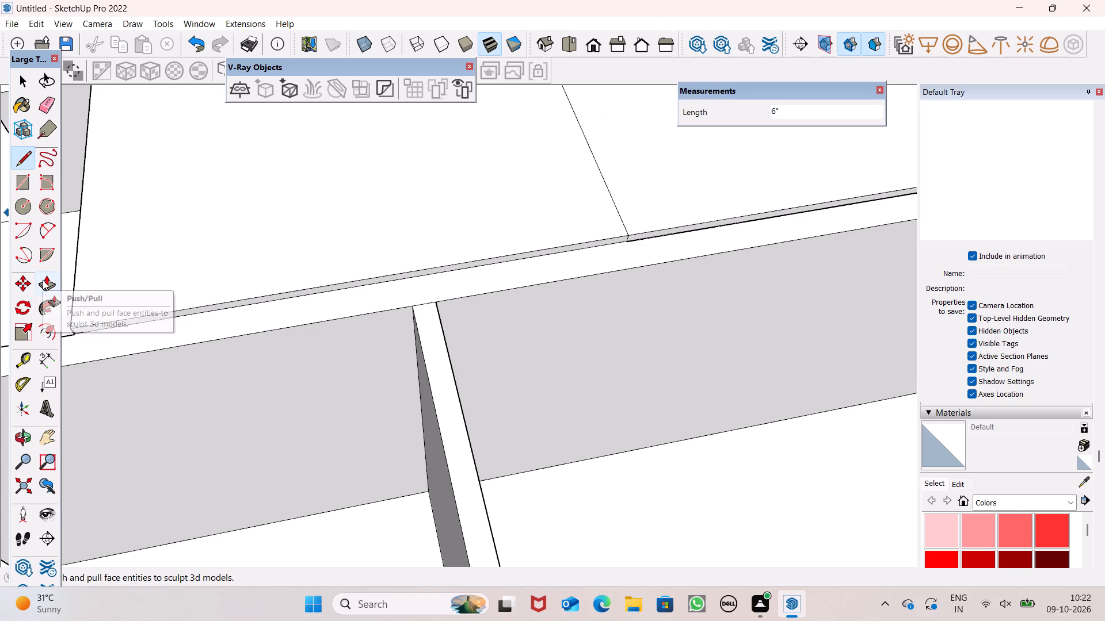
left_click_drag(45, 283, 79, 283)
left_click(589, 264)
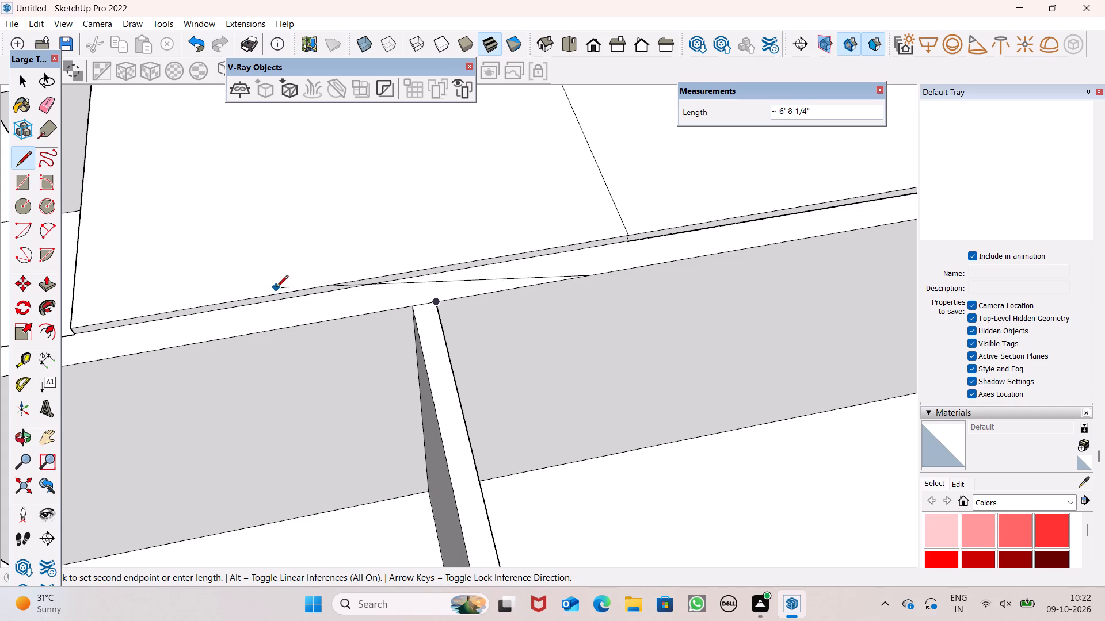
key("space")
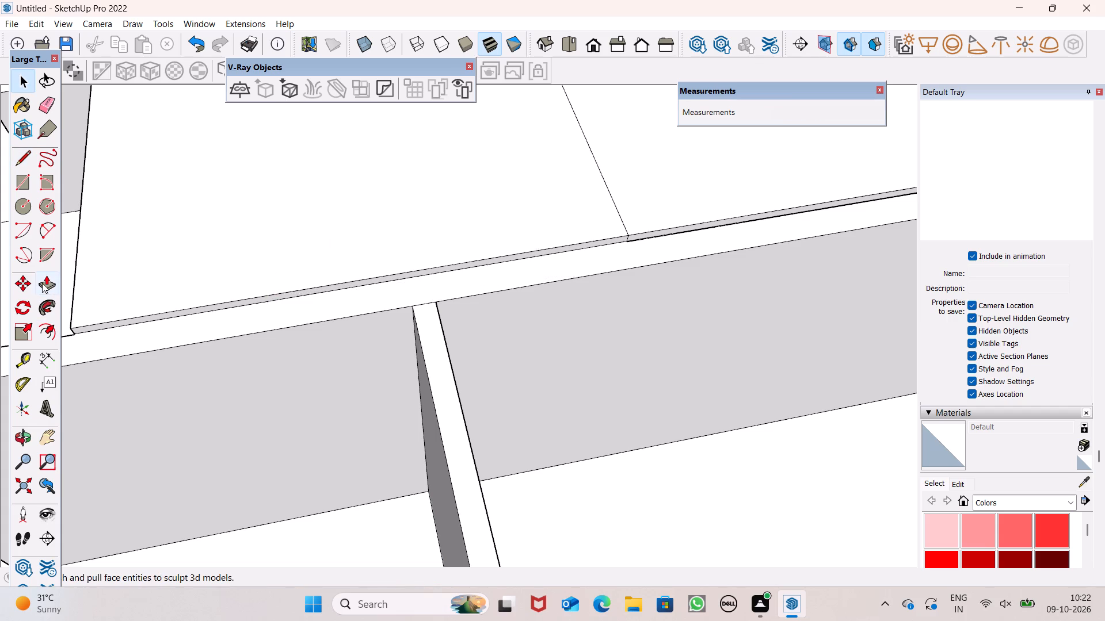
Push/pull the long interior wall's top face upward by 2 3/8" to the level of the slab extension.
left_click(42, 282)
left_click_drag(415, 291, 413, 273)
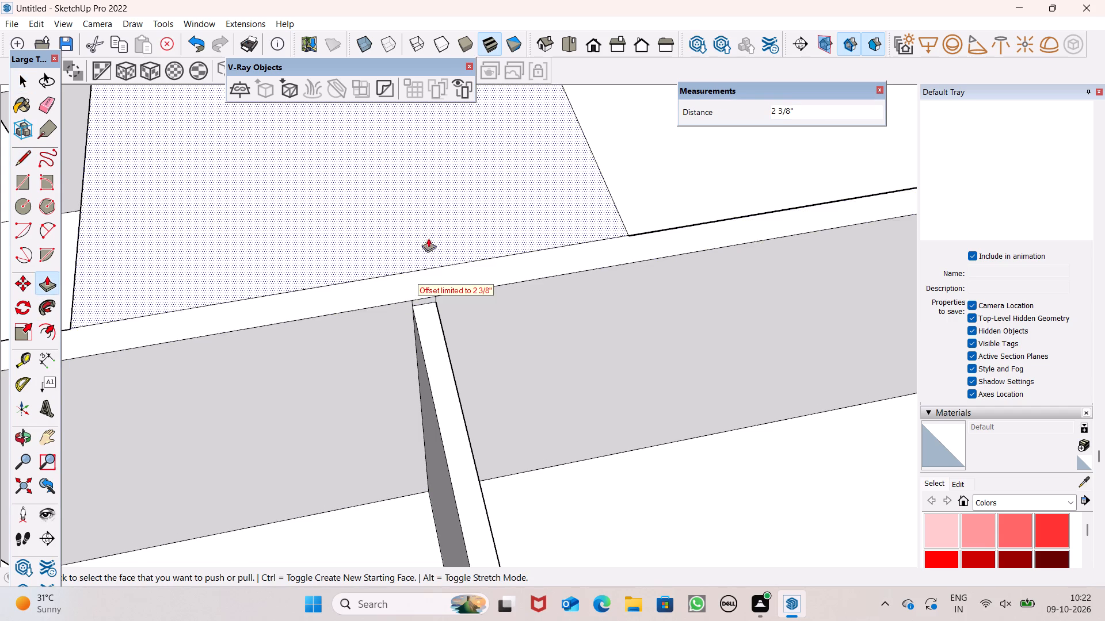
Examine the seam where the two roof slab faces meet the raised long interior wall.
scroll(527, 216, "down", 11)
middle_click_drag(612, 305, 658, 325)
scroll(623, 251, "down", 2)
scroll(622, 252, "up", 1)
scroll(622, 252, "down", 2)
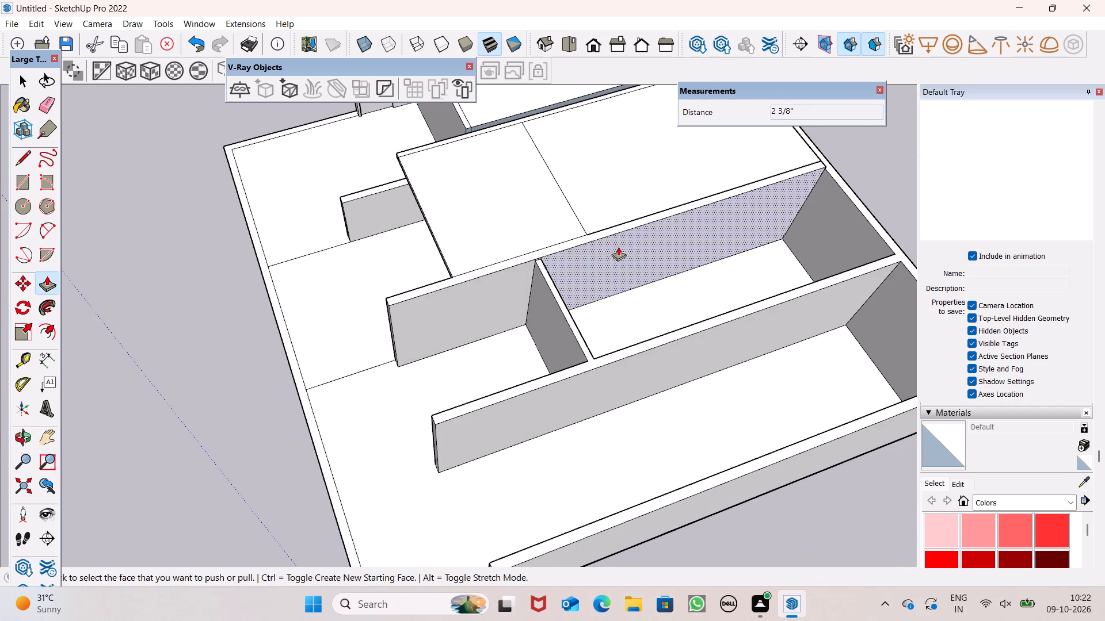
scroll(562, 161, "up", 6)
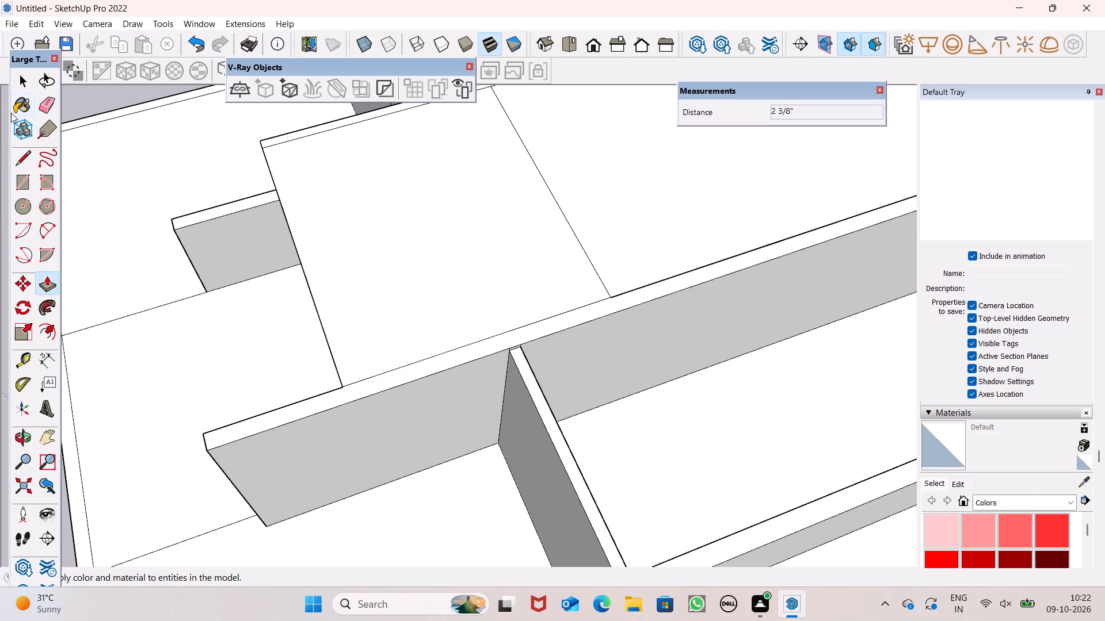
left_click(56, 106)
scroll(188, 392, "down", 2)
scroll(749, 322, "up", 2)
scroll(714, 297, "down", 1)
scroll(711, 296, "up", 1)
scroll(700, 295, "down", 1)
scroll(696, 294, "up", 2)
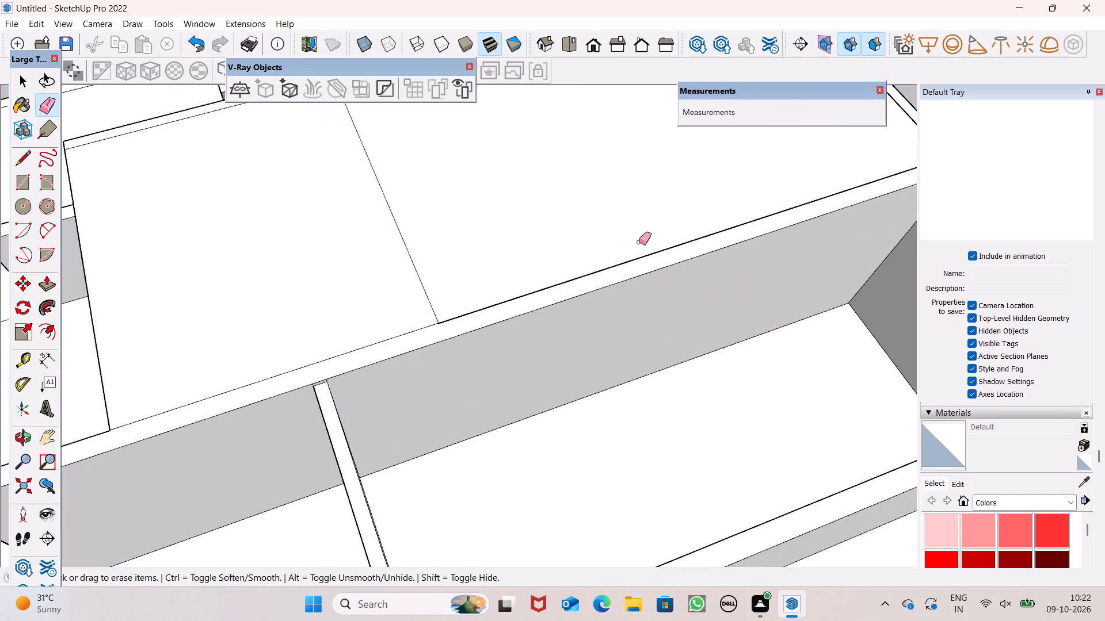
scroll(662, 267, "up", 1)
middle_click_drag(662, 268, 592, 328)
scroll(625, 384, "up", 7)
scroll(591, 319, "up", 2)
middle_click_drag(591, 319, 681, 206)
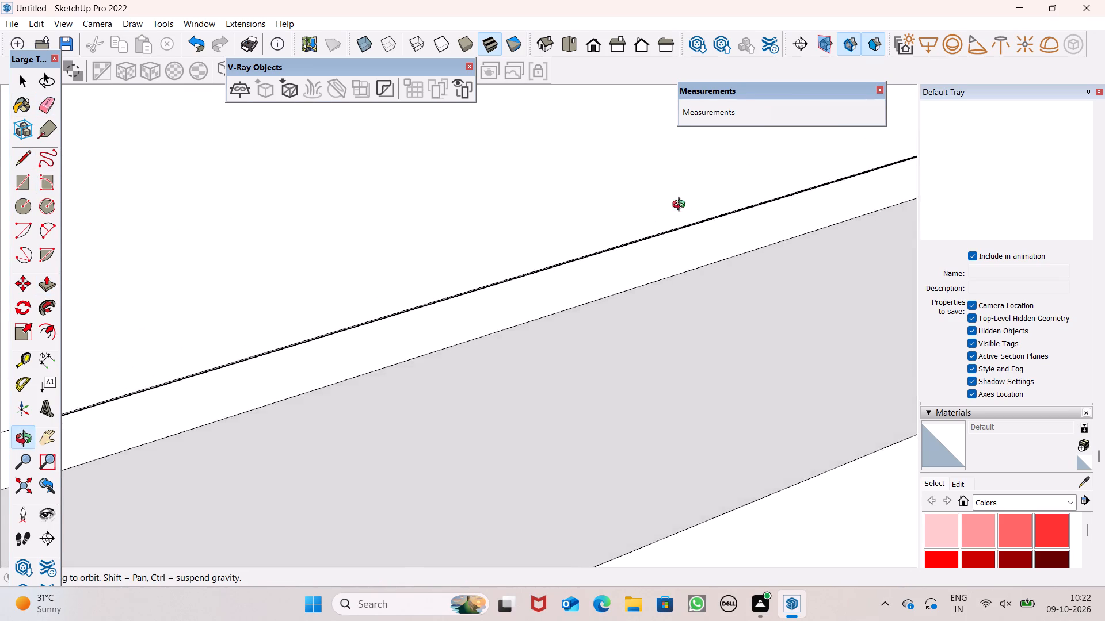
middle_click_drag(681, 206, 789, 144)
scroll(774, 241, "down", 6)
middle_click_drag(676, 197, 794, 94)
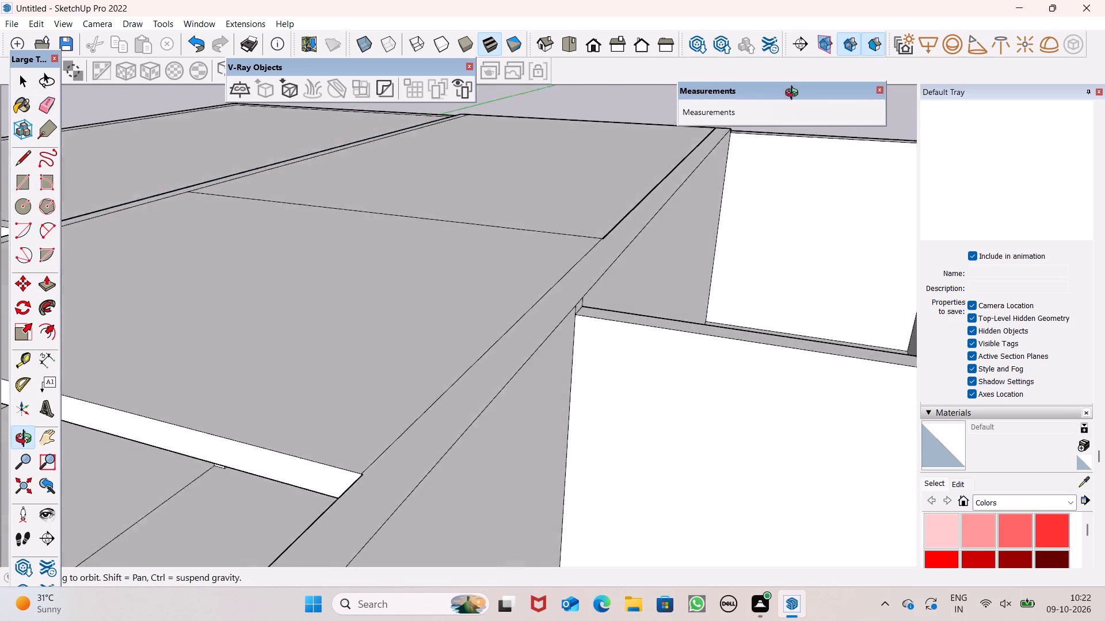
middle_click_drag(794, 94, 513, 335)
scroll(707, 102, "down", 1)
scroll(504, 408, "up", 5)
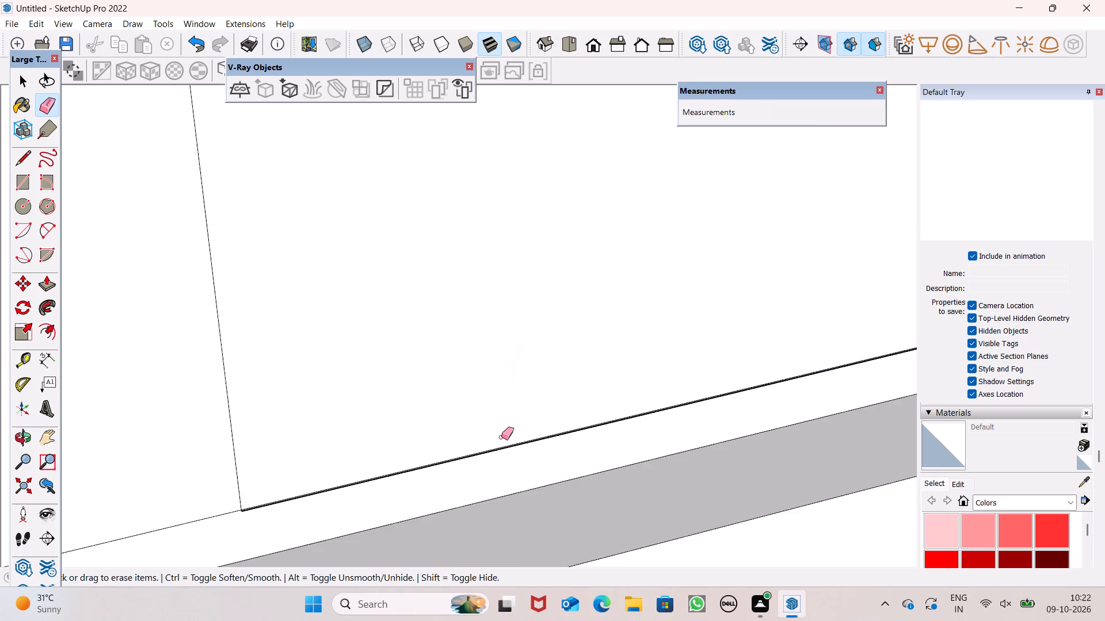
scroll(501, 437, "up", 2)
middle_click_drag(517, 428, 608, 137)
scroll(520, 322, "up", 1)
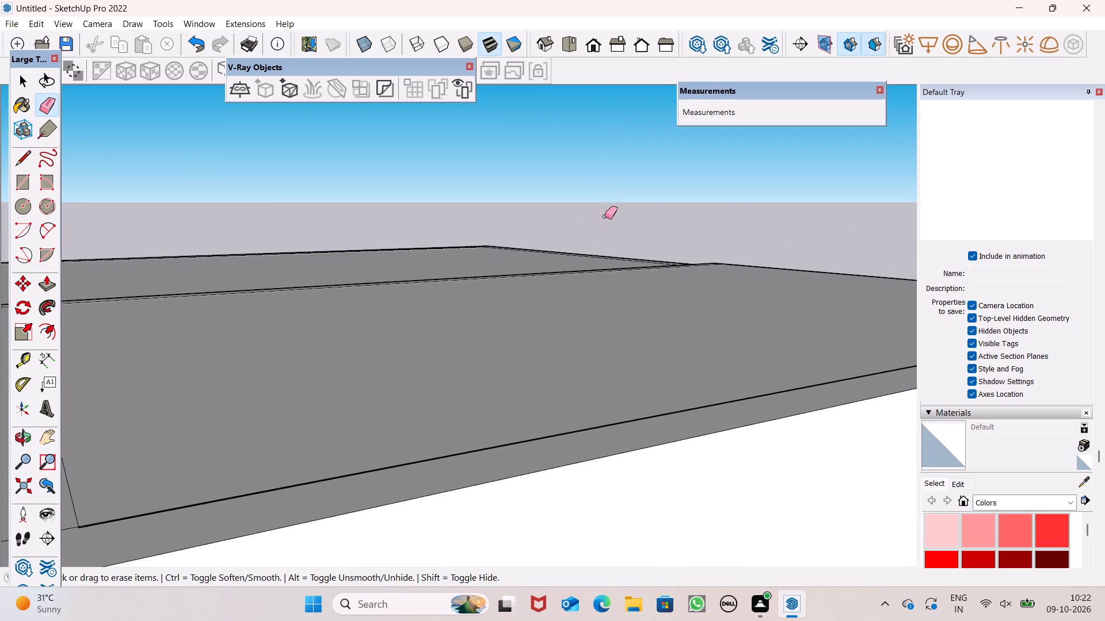
scroll(605, 216, "down", 2)
scroll(388, 335, "up", 3)
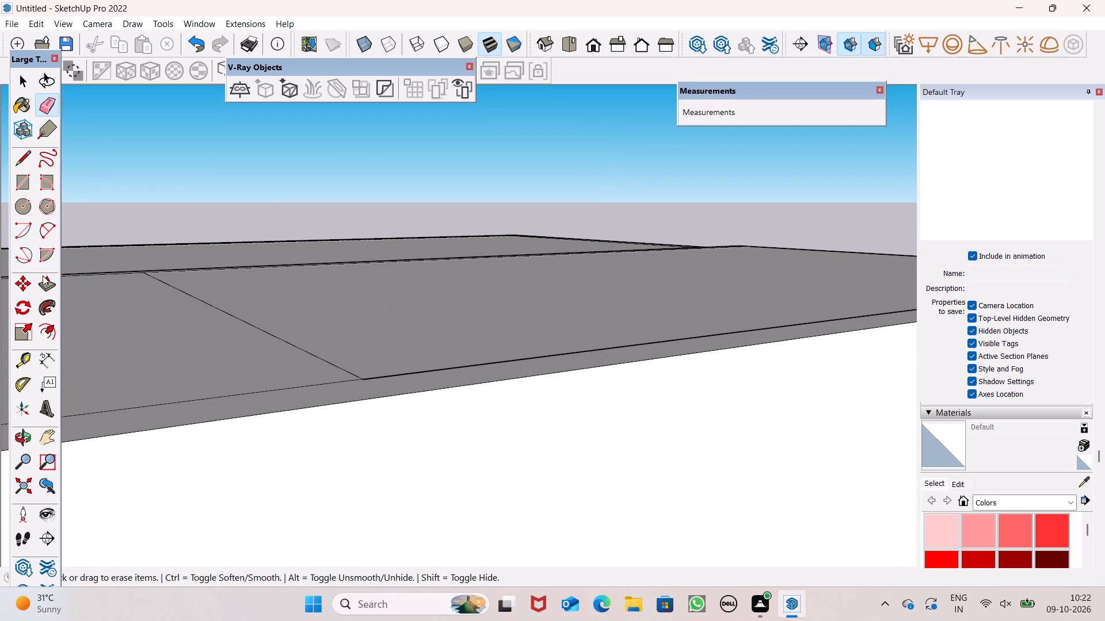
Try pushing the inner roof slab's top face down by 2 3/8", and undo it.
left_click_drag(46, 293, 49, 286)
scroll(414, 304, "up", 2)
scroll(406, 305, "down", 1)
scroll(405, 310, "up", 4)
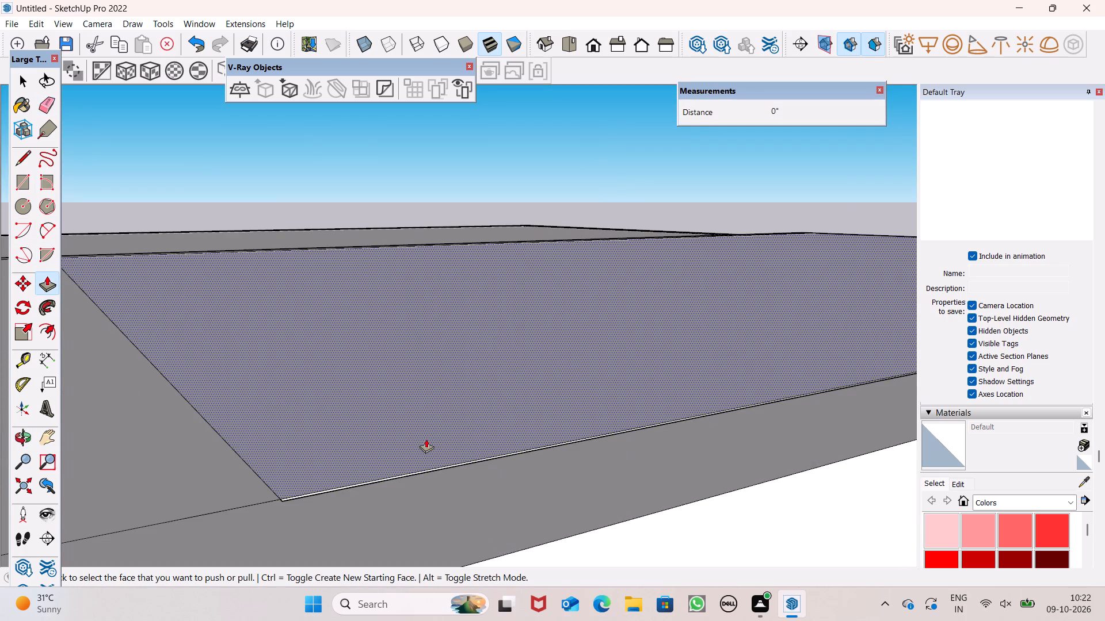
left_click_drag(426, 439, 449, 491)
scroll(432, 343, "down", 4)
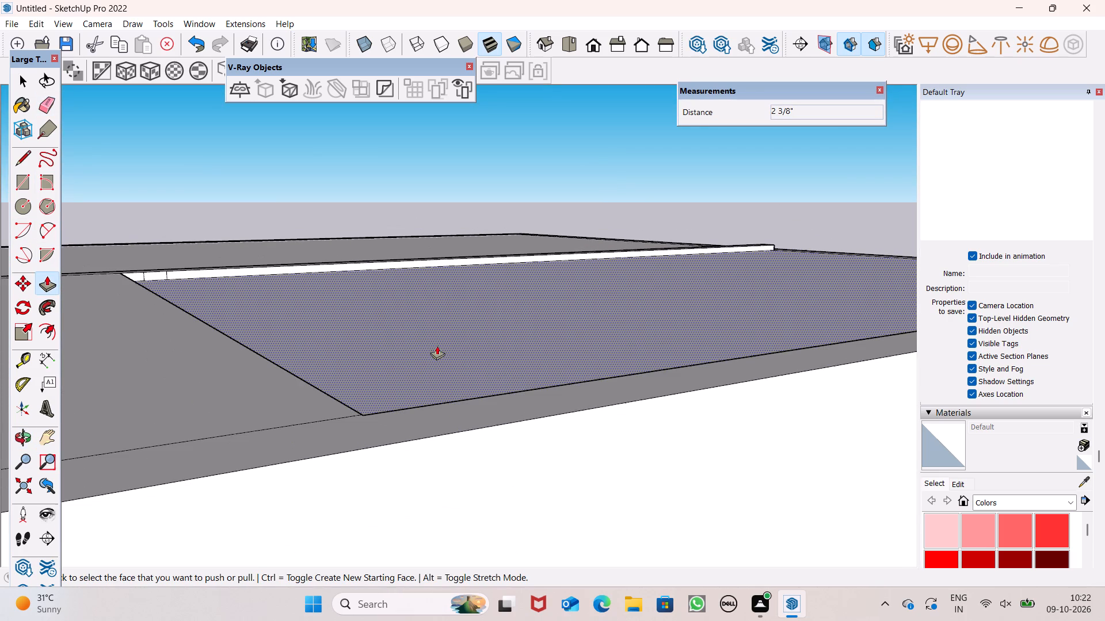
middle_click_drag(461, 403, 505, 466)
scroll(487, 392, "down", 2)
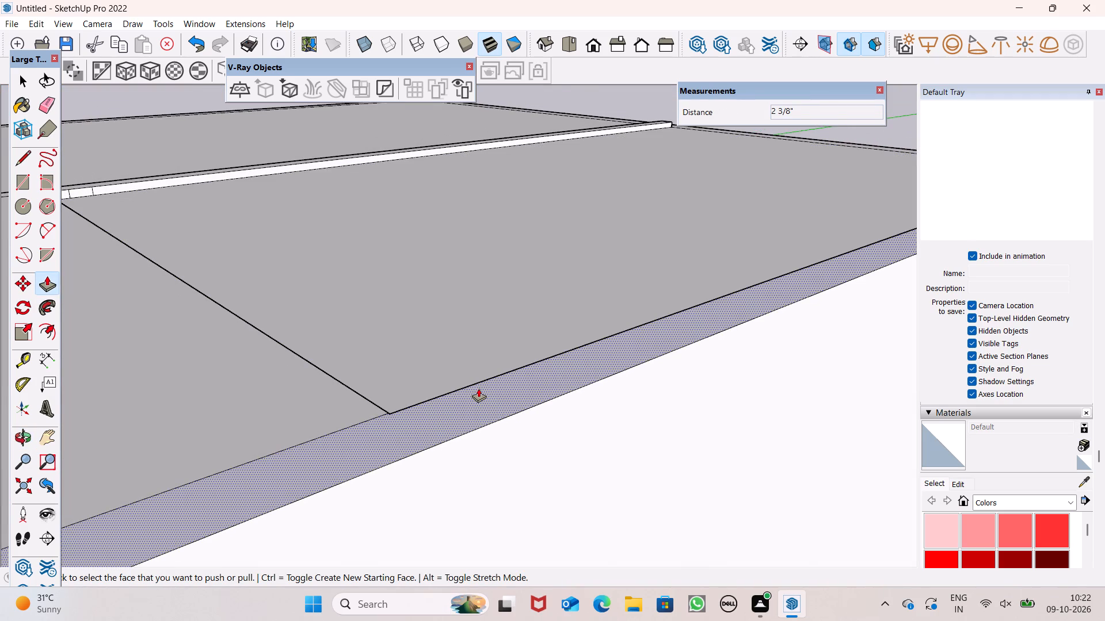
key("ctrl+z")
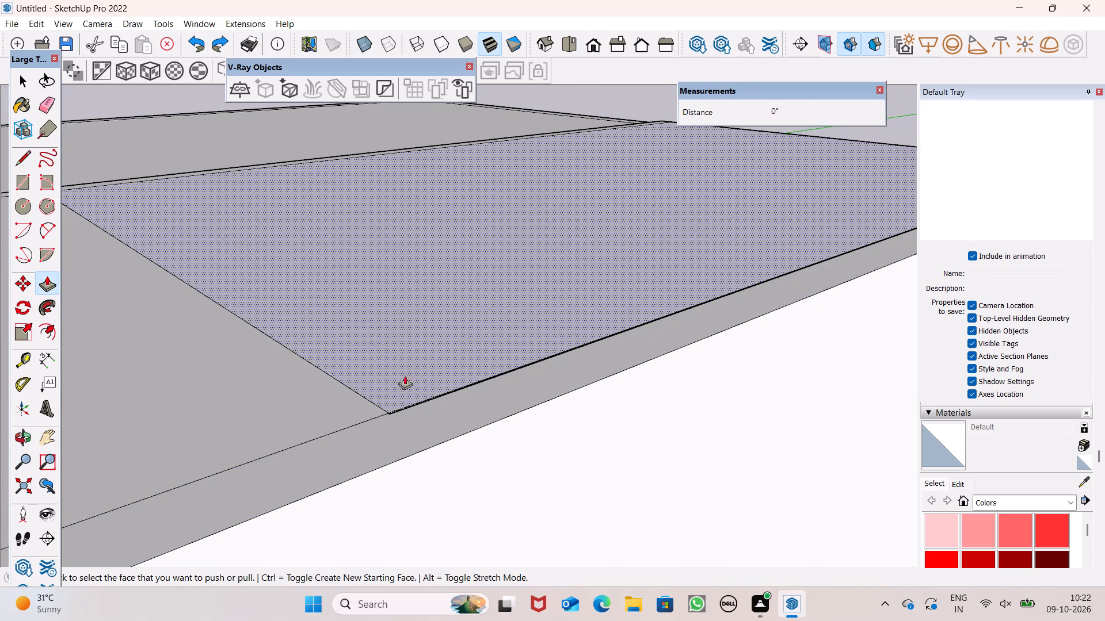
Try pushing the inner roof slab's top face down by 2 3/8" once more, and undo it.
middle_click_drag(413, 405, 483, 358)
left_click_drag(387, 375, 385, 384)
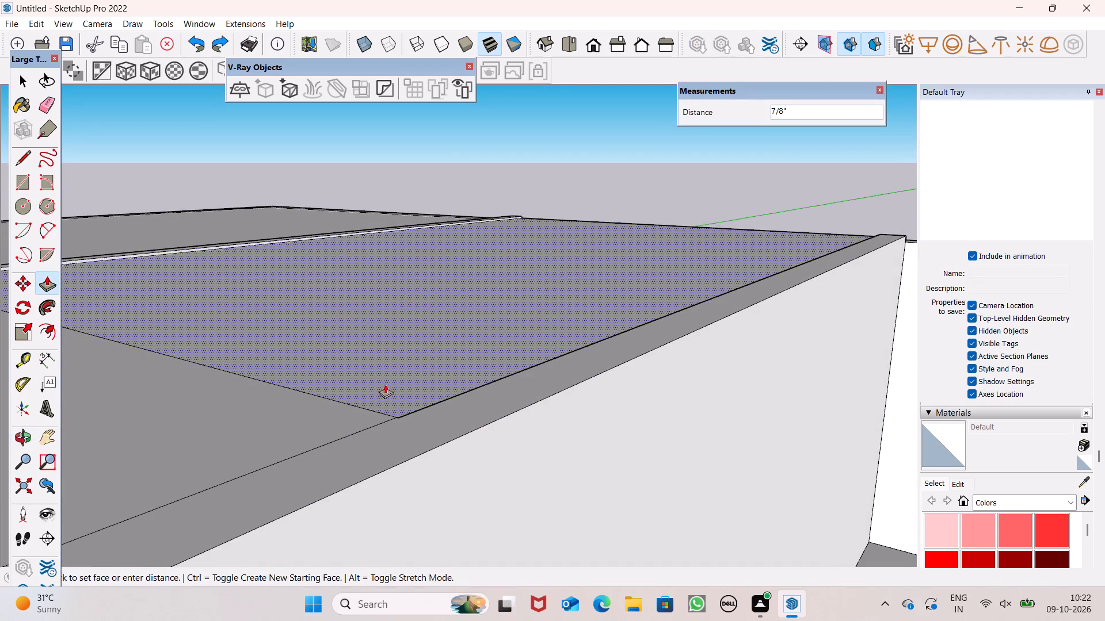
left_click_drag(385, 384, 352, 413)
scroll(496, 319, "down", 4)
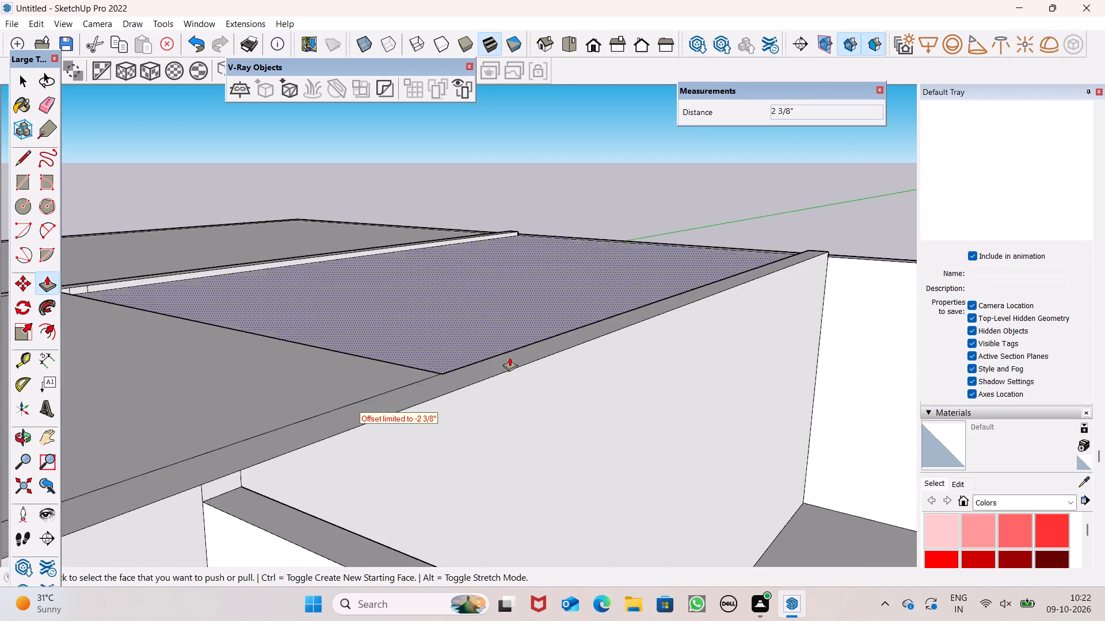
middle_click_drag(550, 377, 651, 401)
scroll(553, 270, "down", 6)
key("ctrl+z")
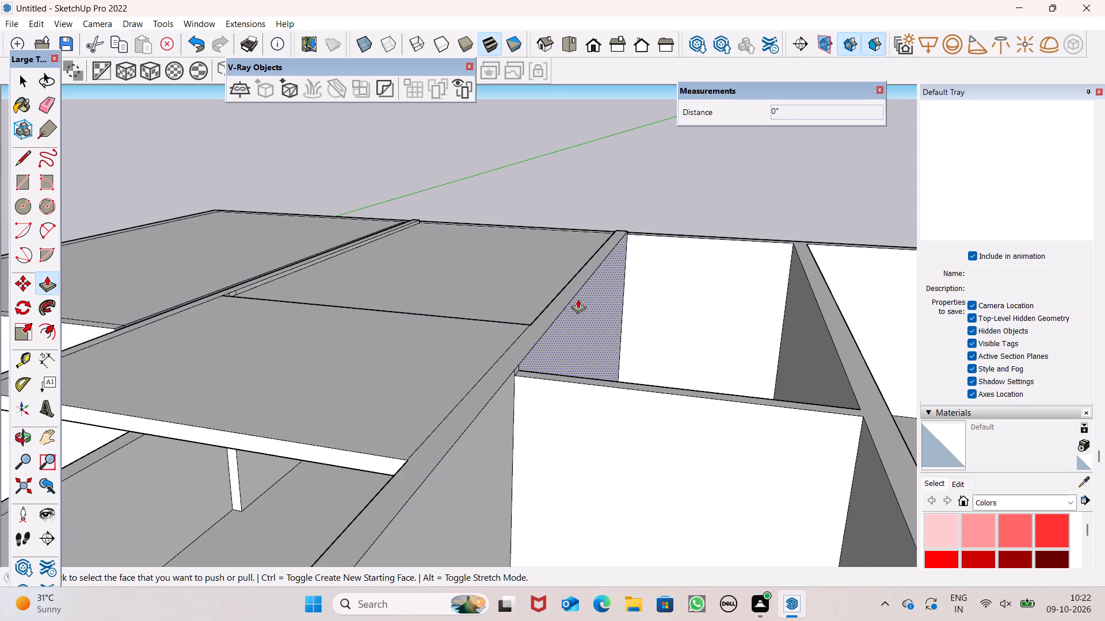
Examine the level difference between the inner roof slab, its extension and the long wall's top at low angles.
scroll(478, 288, "up", 3)
scroll(530, 332, "up", 1)
middle_click_drag(530, 348, 822, 297)
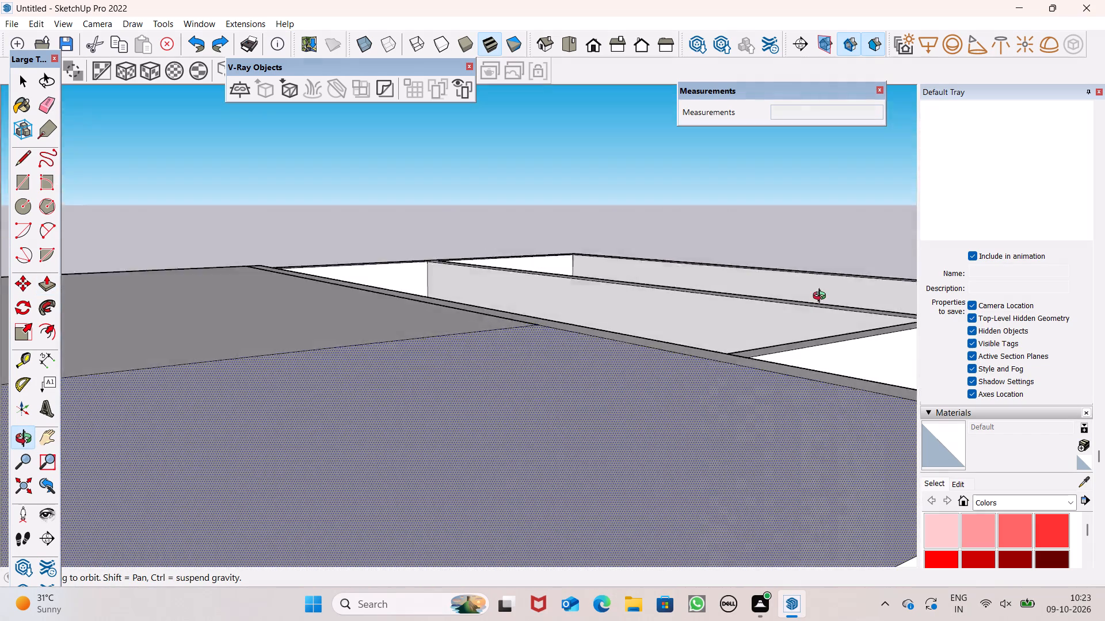
middle_click_drag(822, 297, 824, 279)
scroll(420, 289, "up", 7)
scroll(469, 332, "down", 1)
scroll(561, 338, "up", 8)
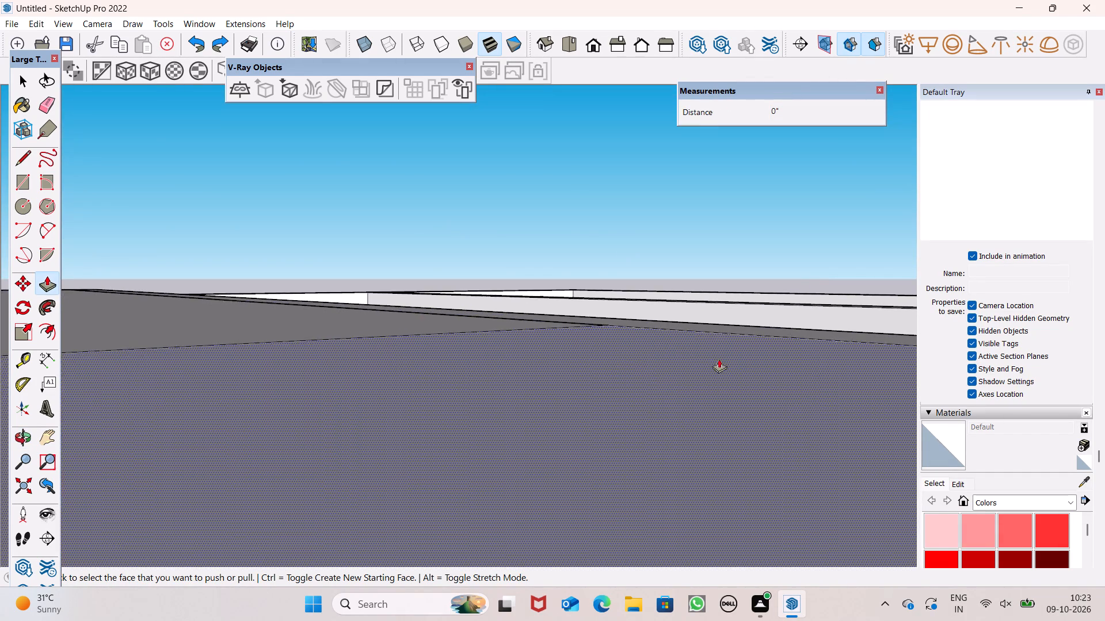
scroll(684, 316, "up", 7)
scroll(680, 315, "down", 5)
middle_click_drag(408, 303, 462, 332)
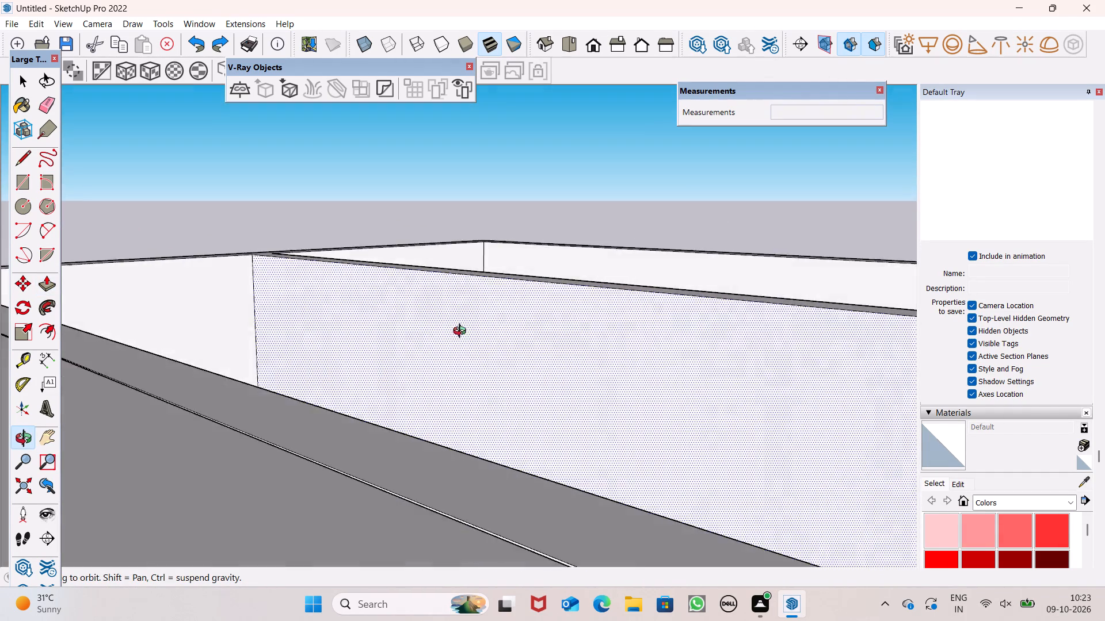
middle_click_drag(462, 332, 475, 301)
scroll(468, 294, "down", 12)
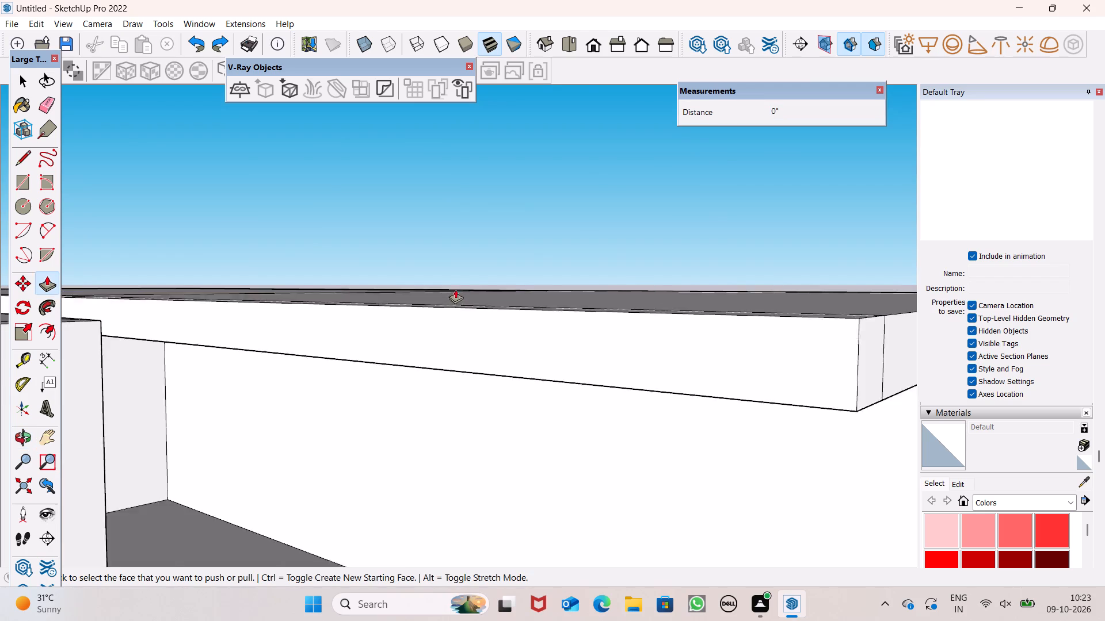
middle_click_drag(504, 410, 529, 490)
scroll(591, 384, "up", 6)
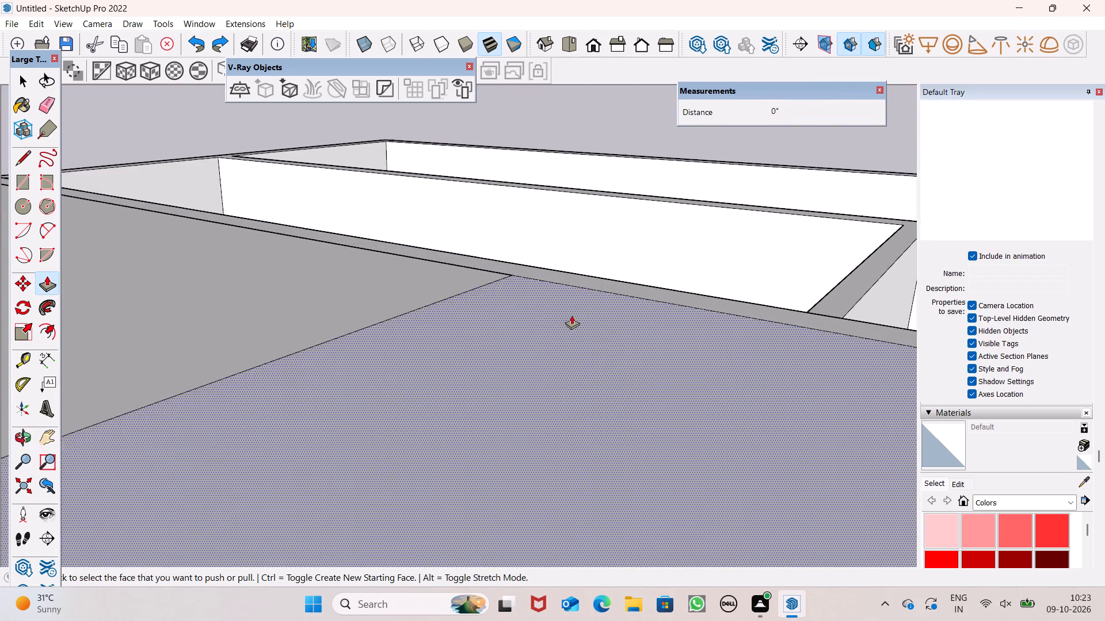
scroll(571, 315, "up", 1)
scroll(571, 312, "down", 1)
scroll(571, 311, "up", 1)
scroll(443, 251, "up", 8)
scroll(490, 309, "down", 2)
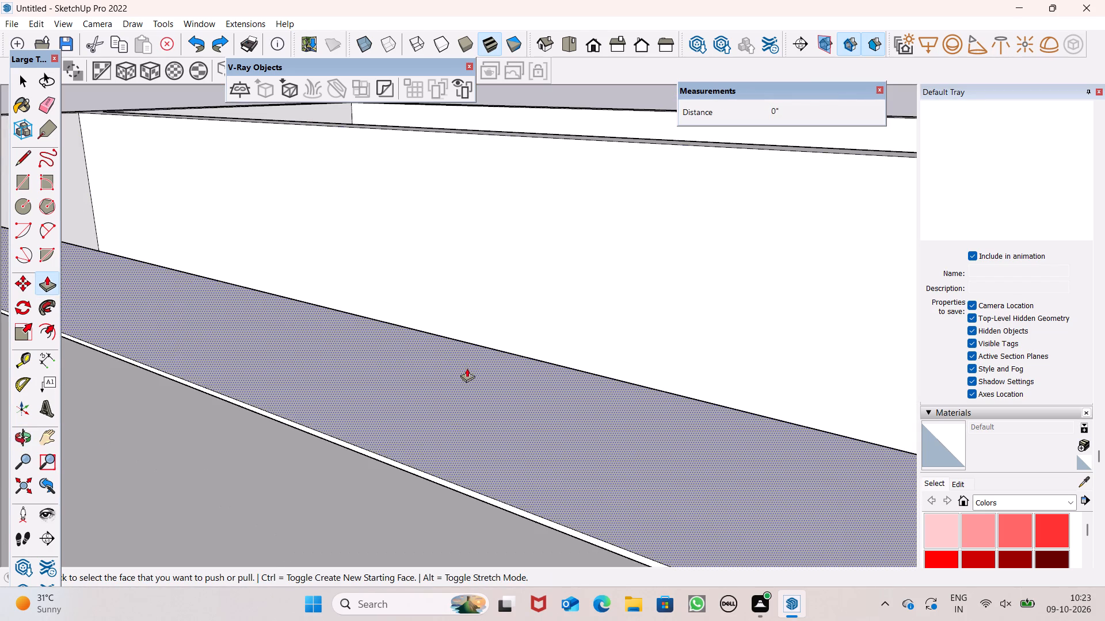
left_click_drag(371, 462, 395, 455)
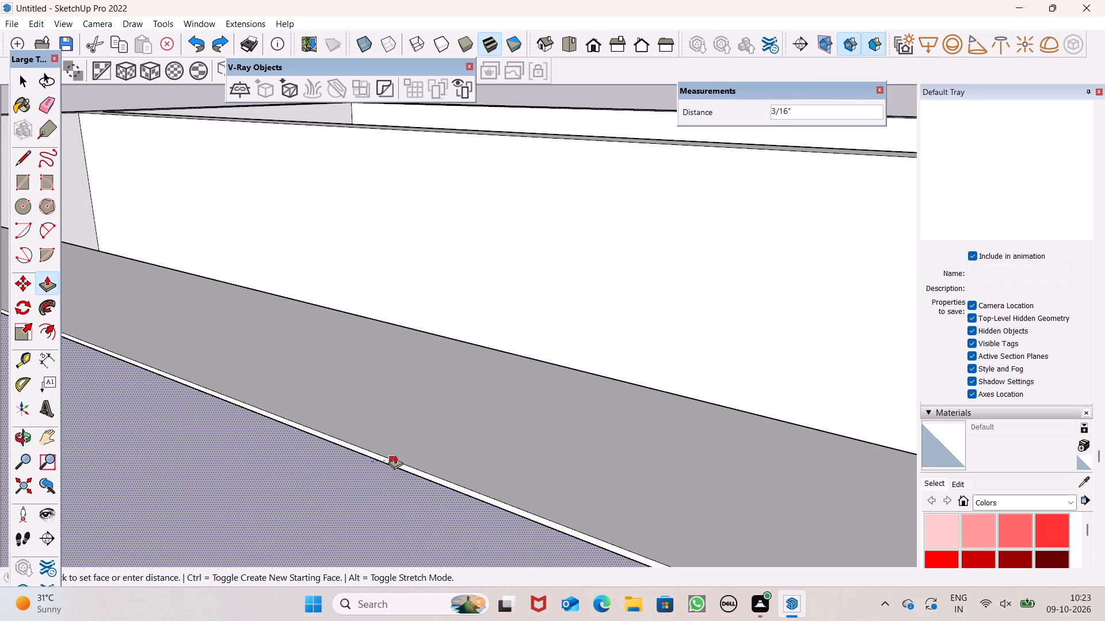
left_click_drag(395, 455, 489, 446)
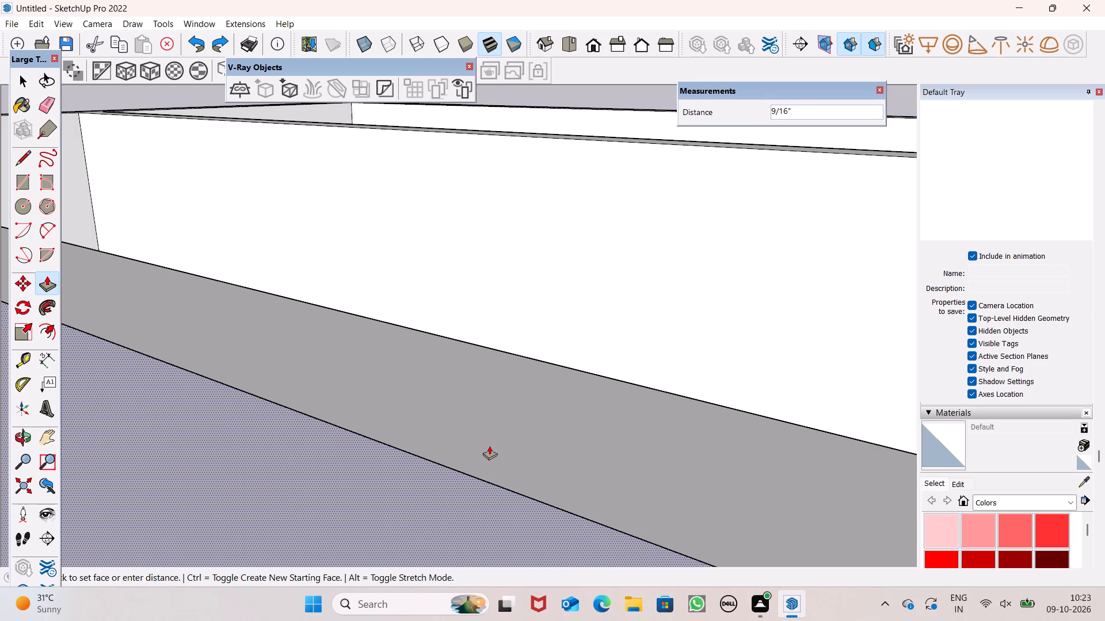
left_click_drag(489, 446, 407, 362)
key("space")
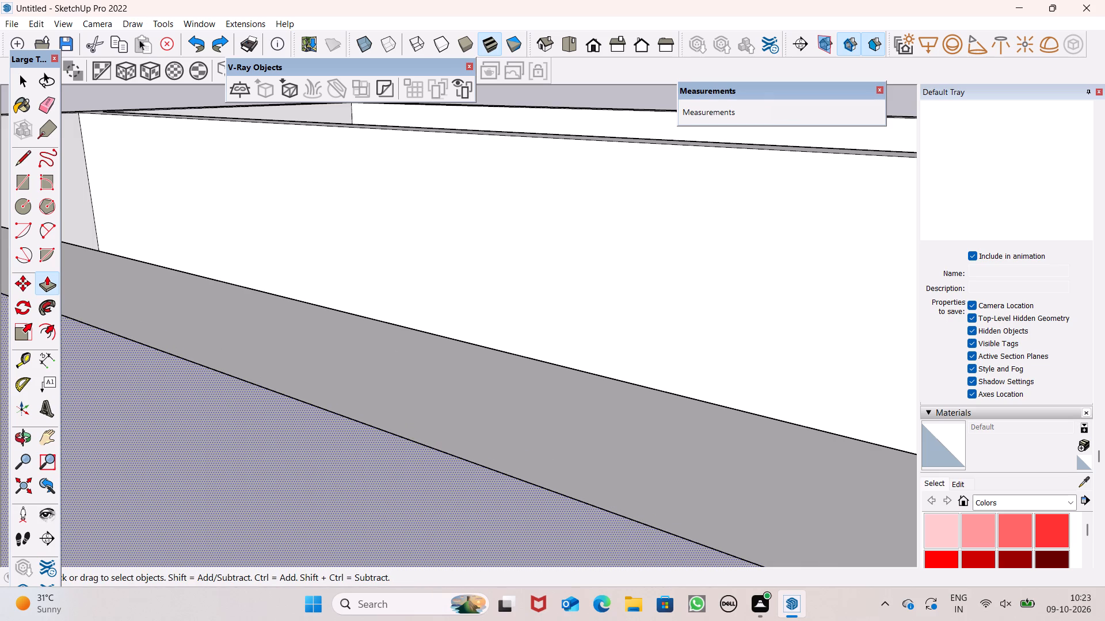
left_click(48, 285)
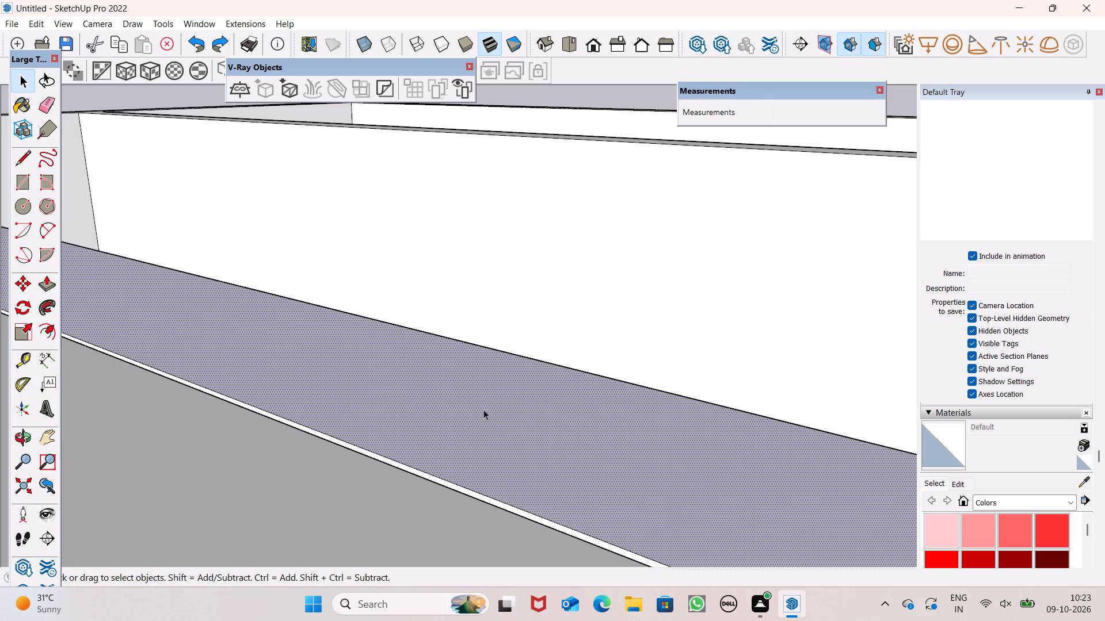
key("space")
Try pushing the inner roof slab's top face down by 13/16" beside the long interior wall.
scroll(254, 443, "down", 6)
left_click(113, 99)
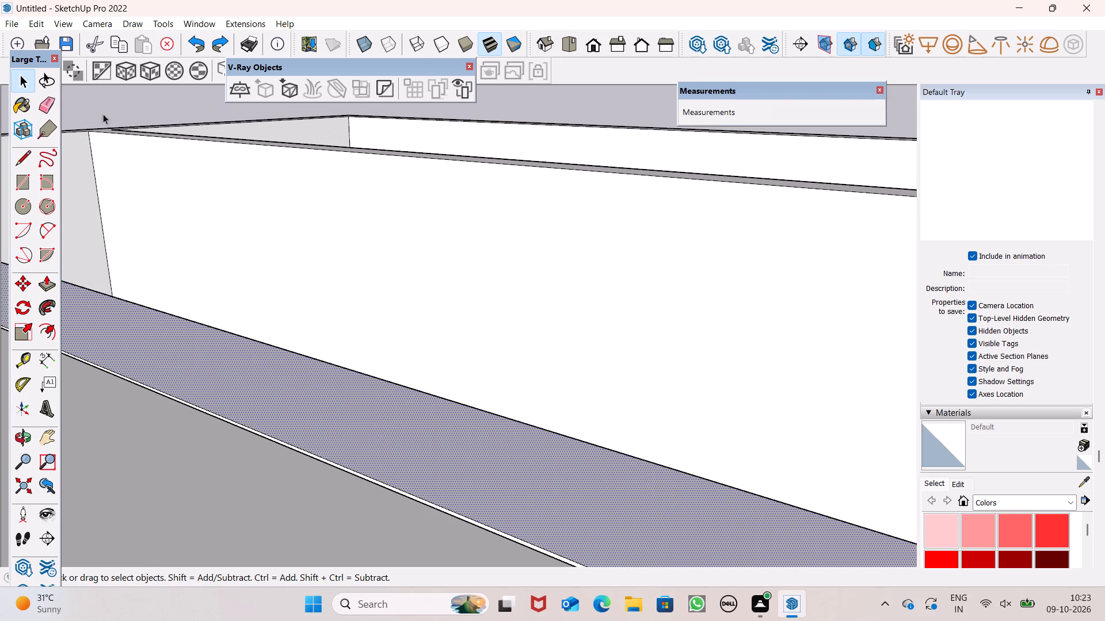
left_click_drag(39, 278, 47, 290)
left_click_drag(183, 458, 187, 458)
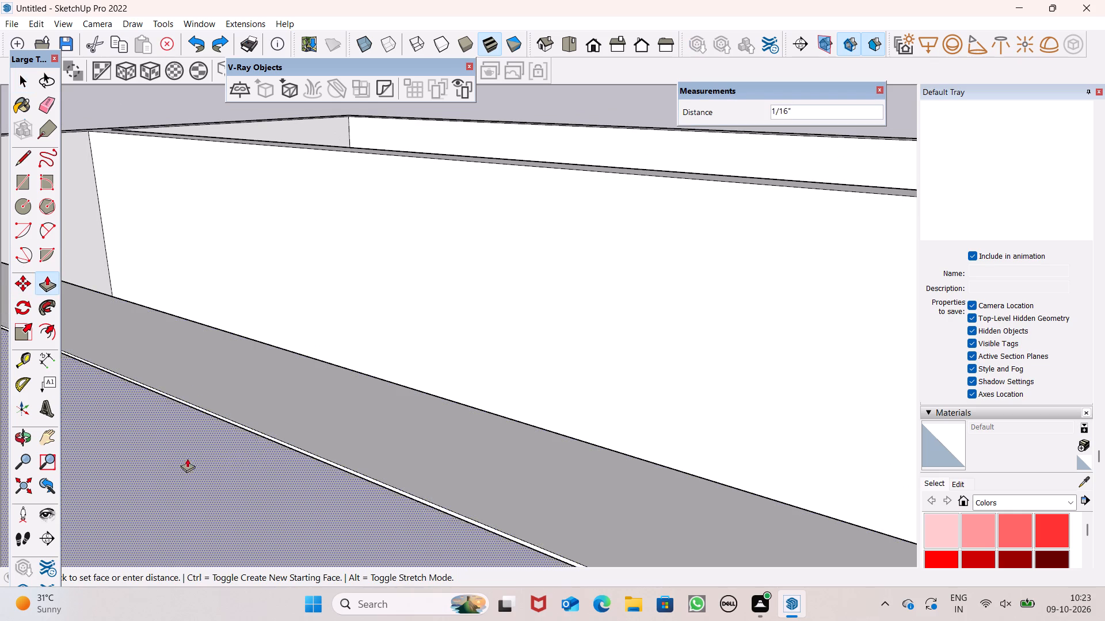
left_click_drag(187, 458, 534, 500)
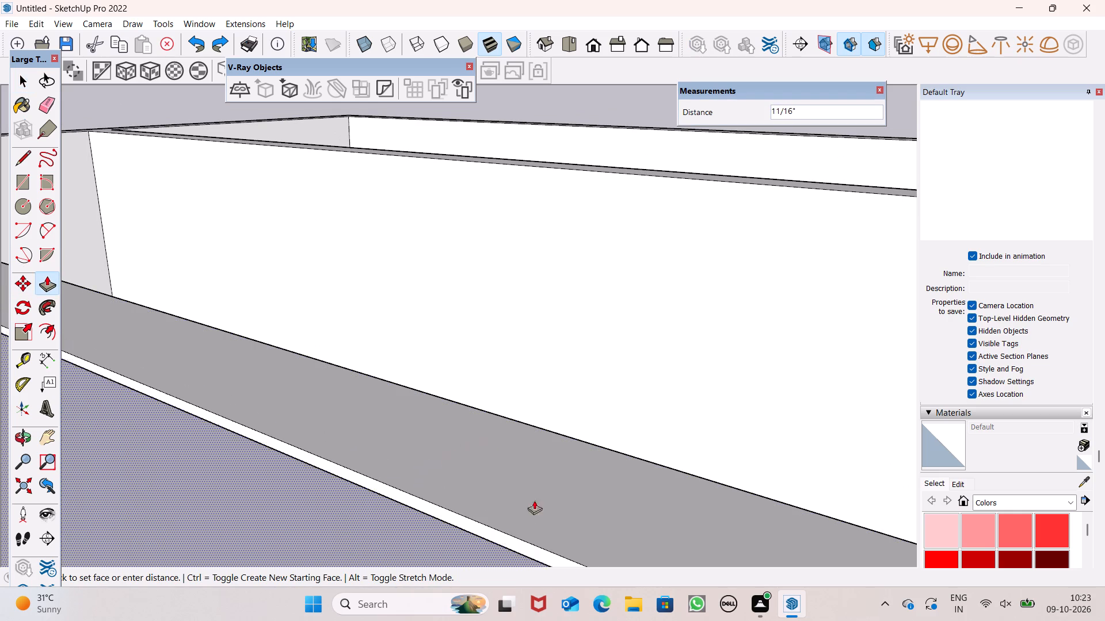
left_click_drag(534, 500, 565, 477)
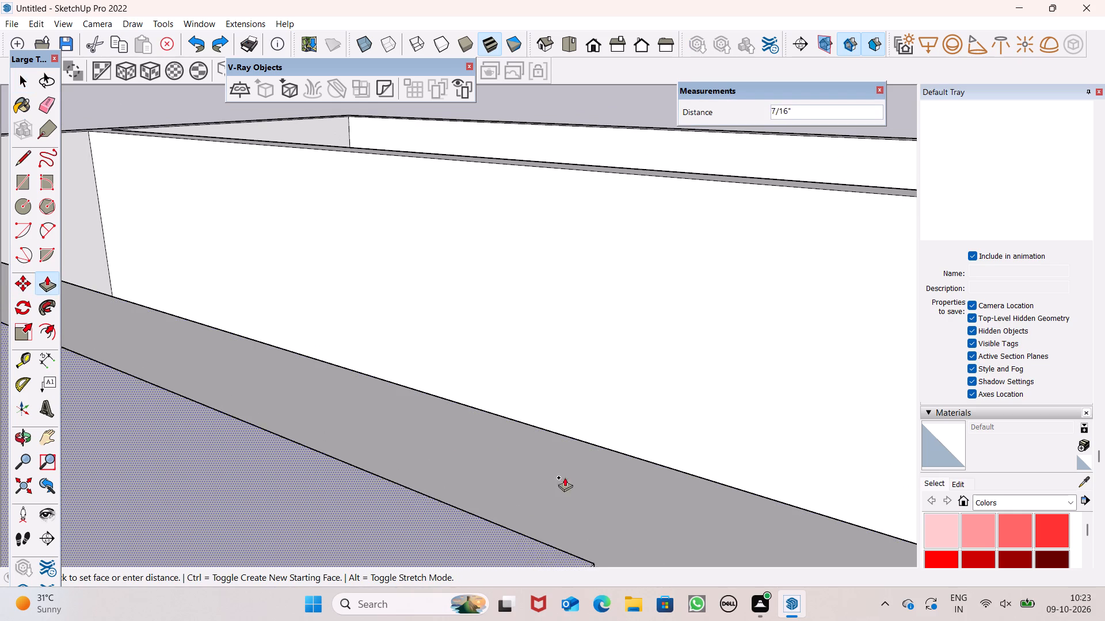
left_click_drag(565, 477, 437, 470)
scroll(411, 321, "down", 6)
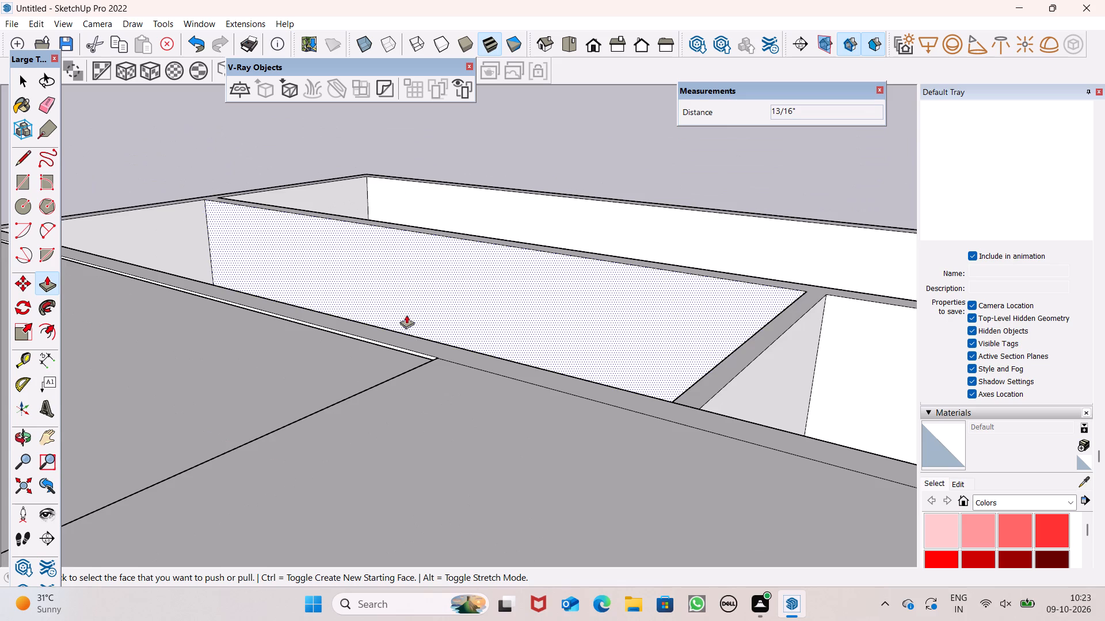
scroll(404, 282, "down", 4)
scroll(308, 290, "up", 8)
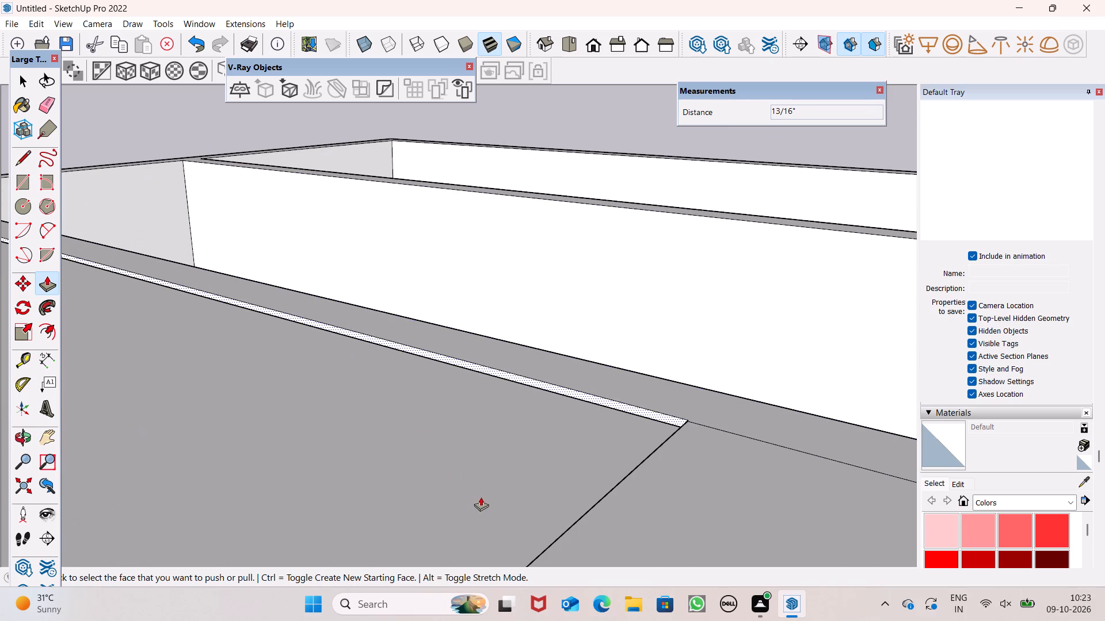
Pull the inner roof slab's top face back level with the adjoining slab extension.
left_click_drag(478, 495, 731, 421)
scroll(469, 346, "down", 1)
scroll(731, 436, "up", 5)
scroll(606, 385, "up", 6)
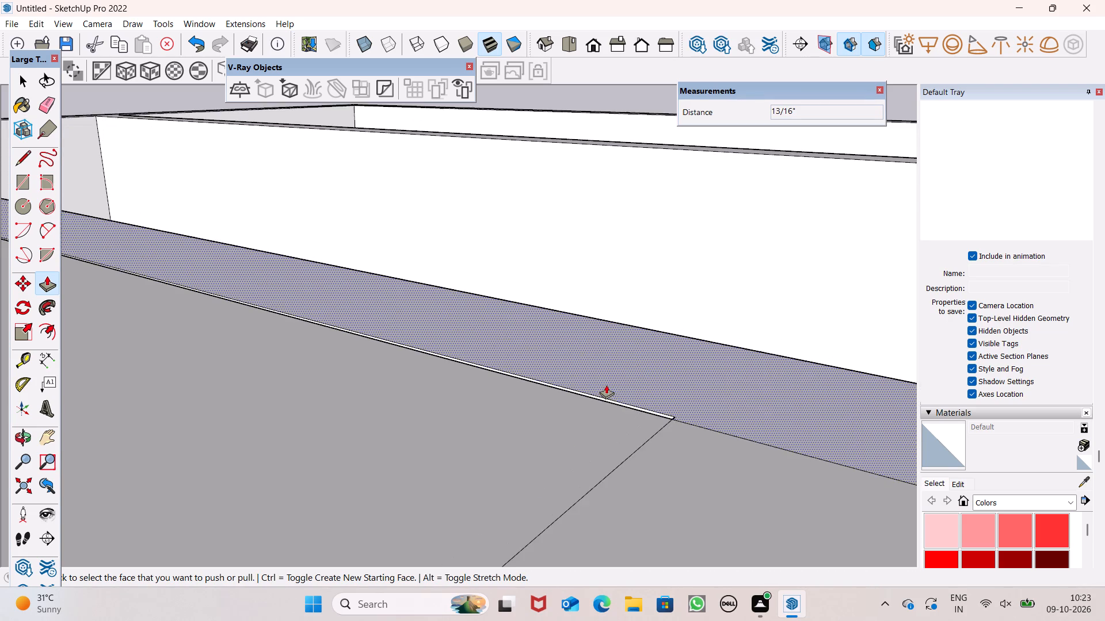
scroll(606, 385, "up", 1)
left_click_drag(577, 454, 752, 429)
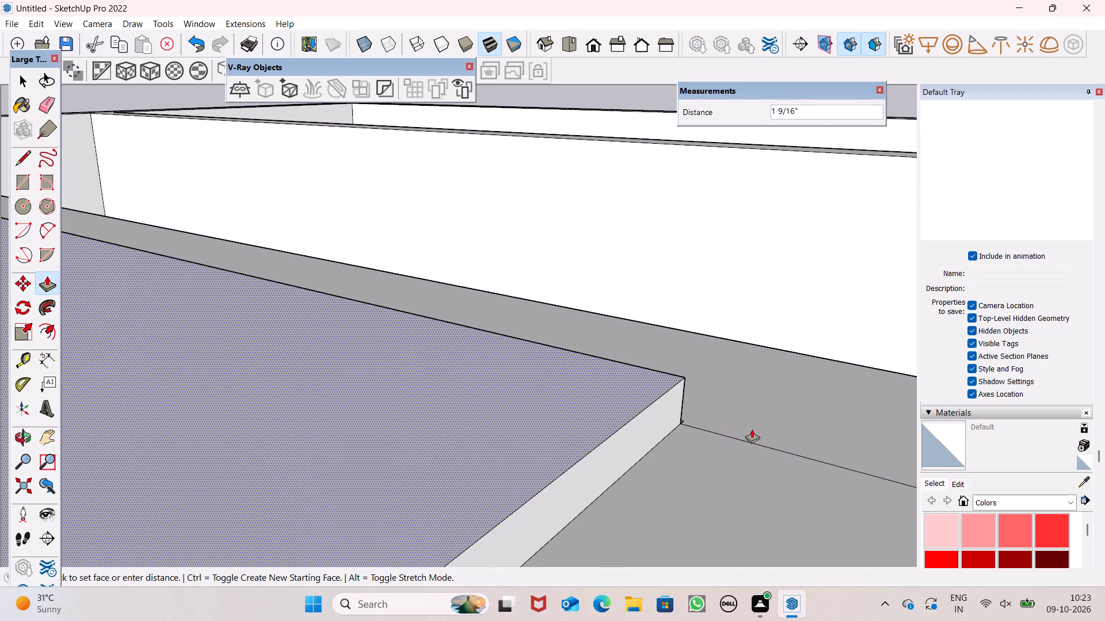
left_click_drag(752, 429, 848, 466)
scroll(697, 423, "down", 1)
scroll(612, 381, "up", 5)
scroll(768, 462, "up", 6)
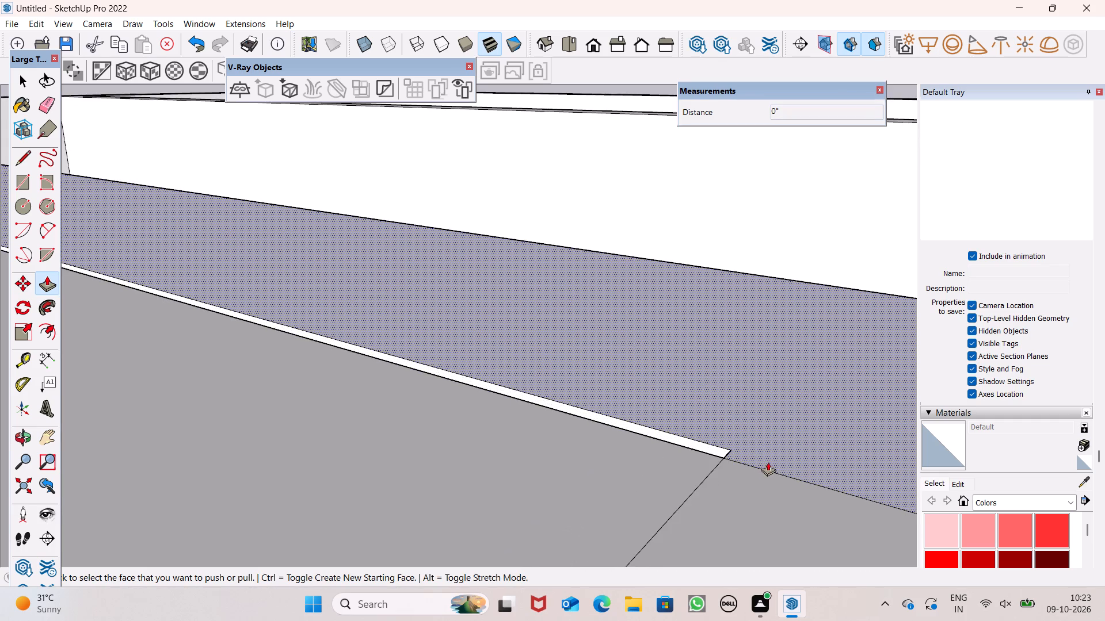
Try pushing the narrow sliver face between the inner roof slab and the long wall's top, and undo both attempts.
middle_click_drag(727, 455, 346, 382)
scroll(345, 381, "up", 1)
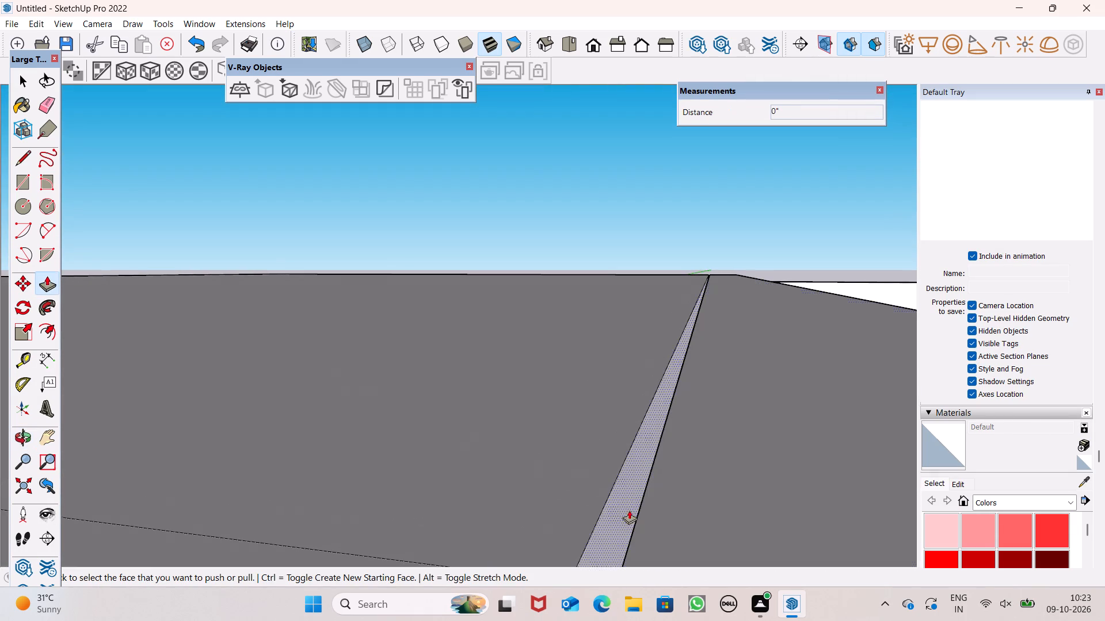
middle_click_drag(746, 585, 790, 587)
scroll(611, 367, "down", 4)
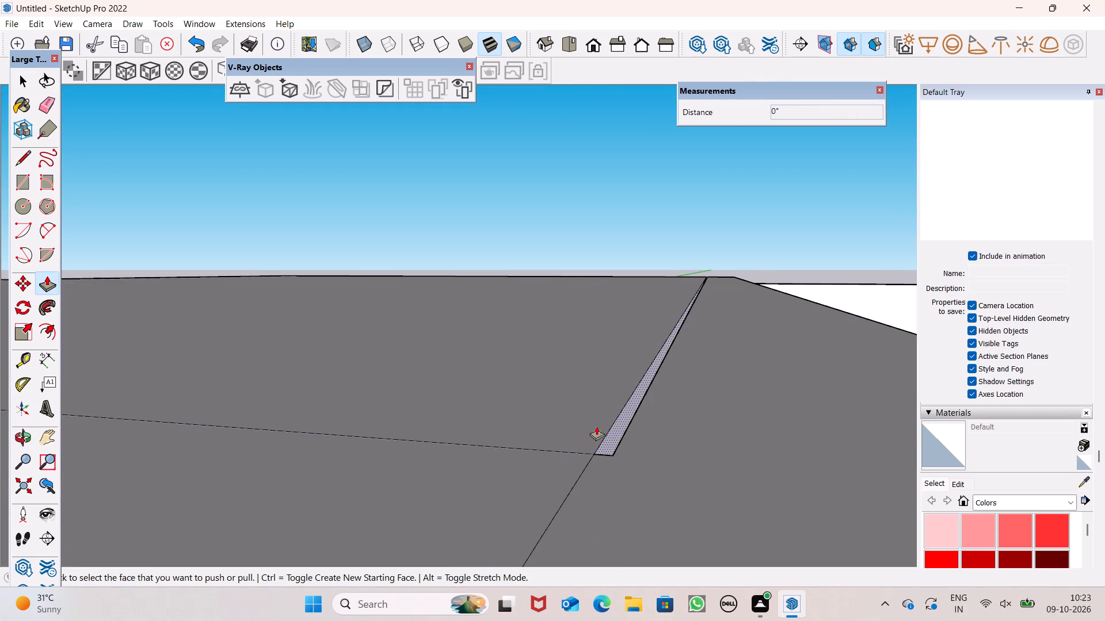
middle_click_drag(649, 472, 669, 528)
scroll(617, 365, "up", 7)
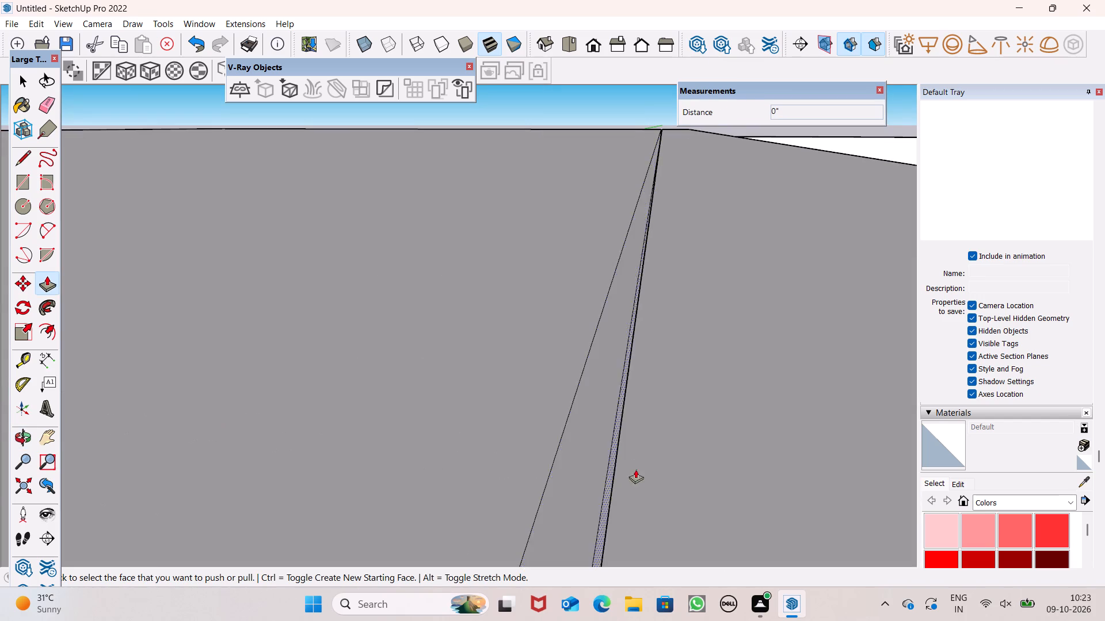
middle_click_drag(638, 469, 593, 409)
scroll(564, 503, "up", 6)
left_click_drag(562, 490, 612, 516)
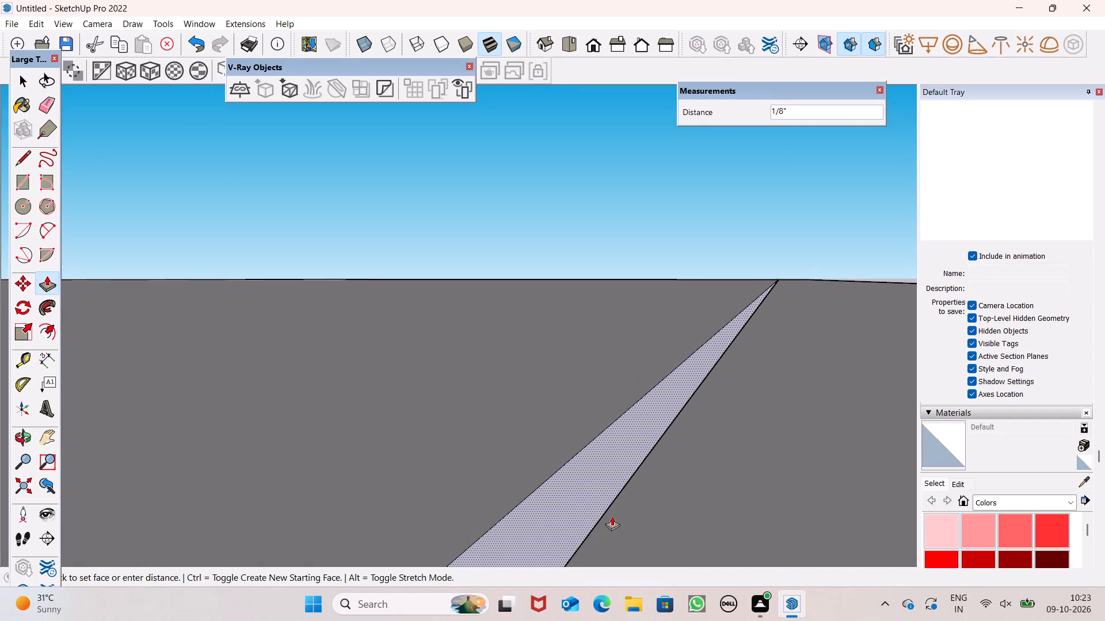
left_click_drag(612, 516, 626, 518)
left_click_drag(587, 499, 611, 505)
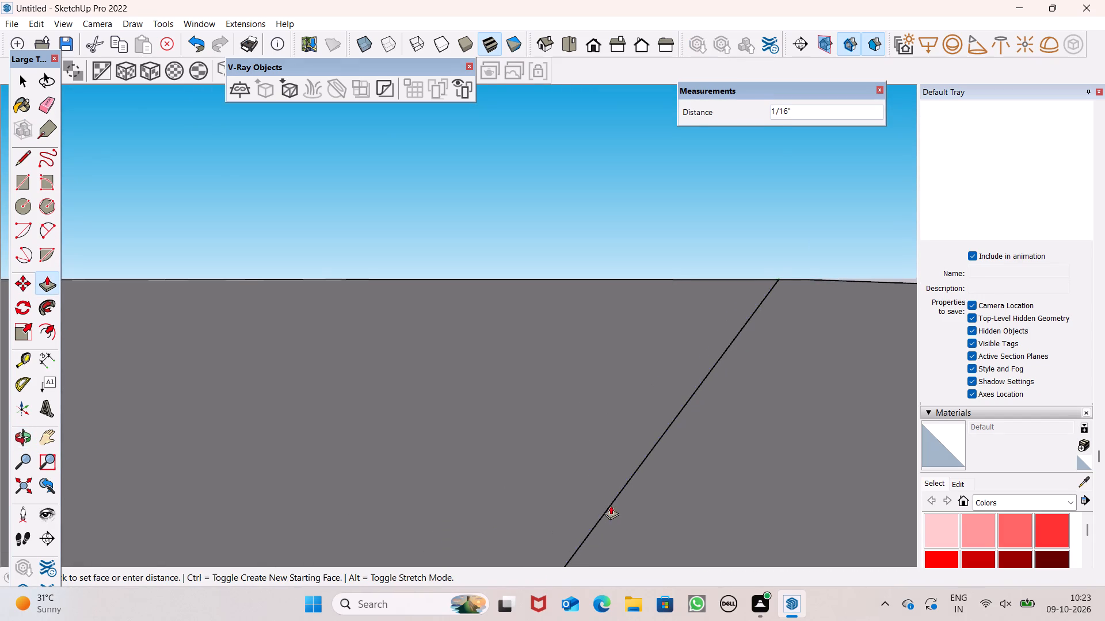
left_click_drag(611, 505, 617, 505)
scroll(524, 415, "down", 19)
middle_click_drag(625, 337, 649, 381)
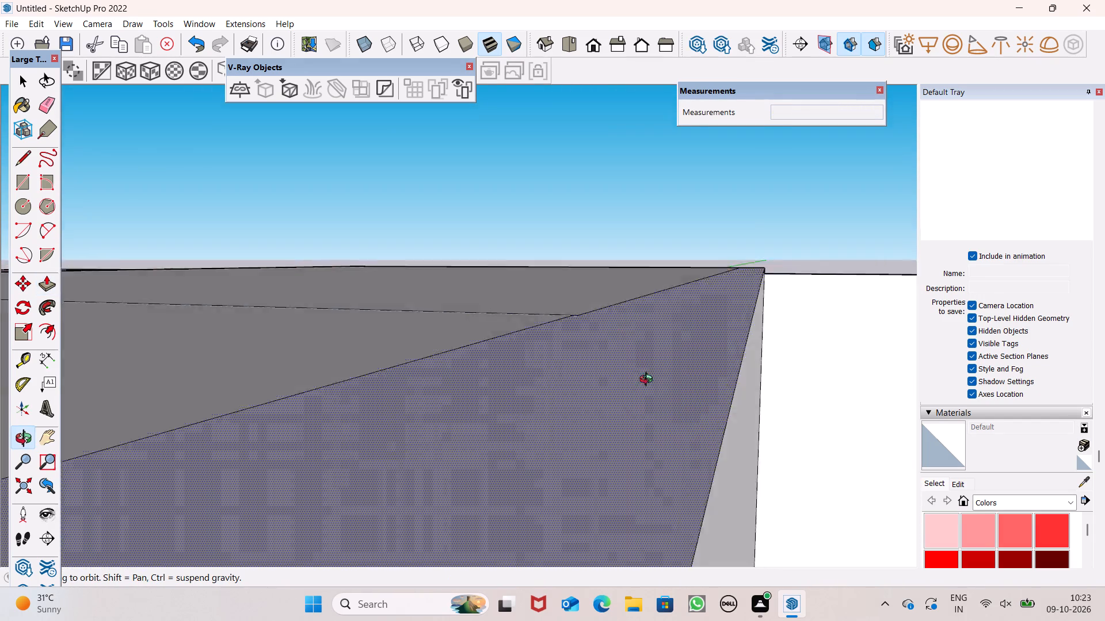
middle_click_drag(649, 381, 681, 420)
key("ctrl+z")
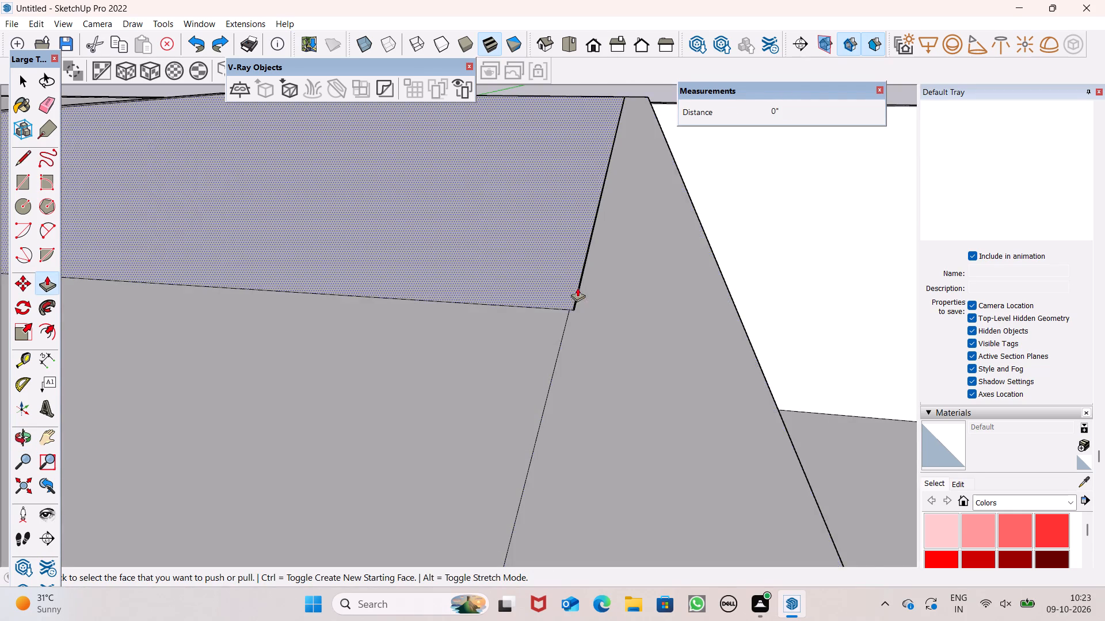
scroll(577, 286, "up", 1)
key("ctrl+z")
Push the narrow sliver face at the inner roof slab's seam with the long wall across to the wall-side edge.
scroll(625, 293, "up", 7)
scroll(534, 320, "up", 1)
scroll(534, 320, "down", 1)
scroll(534, 320, "up", 3)
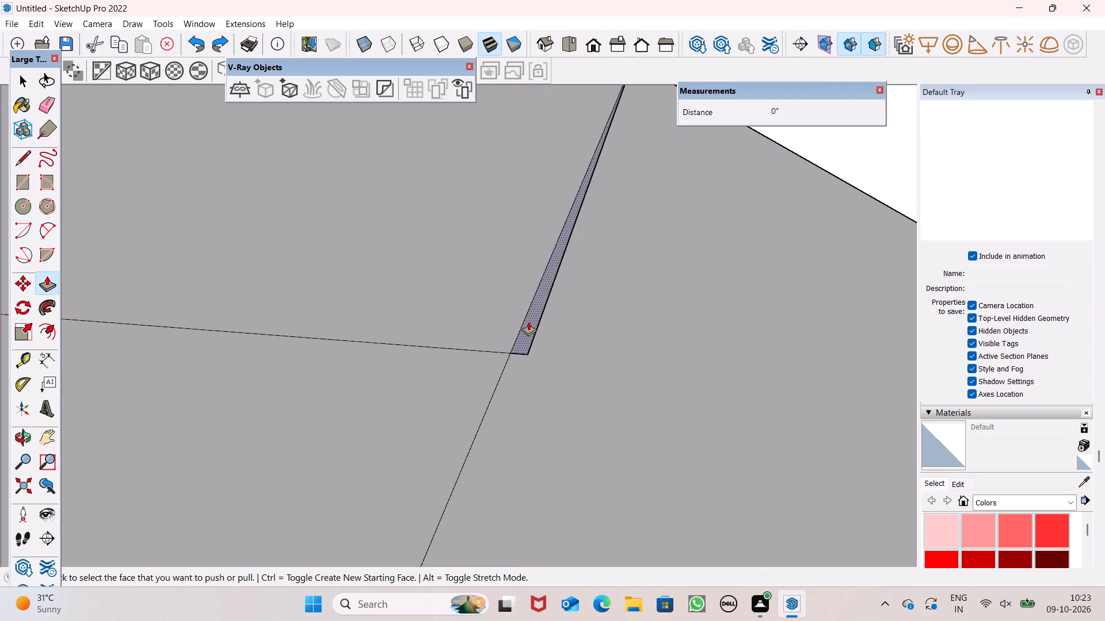
left_click_drag(527, 335, 546, 336)
key("space")
Examine the roof slab, its extension and the adjoining walls from above and at low angles.
scroll(501, 281, "down", 2)
scroll(503, 284, "up", 1)
scroll(503, 286, "down", 1)
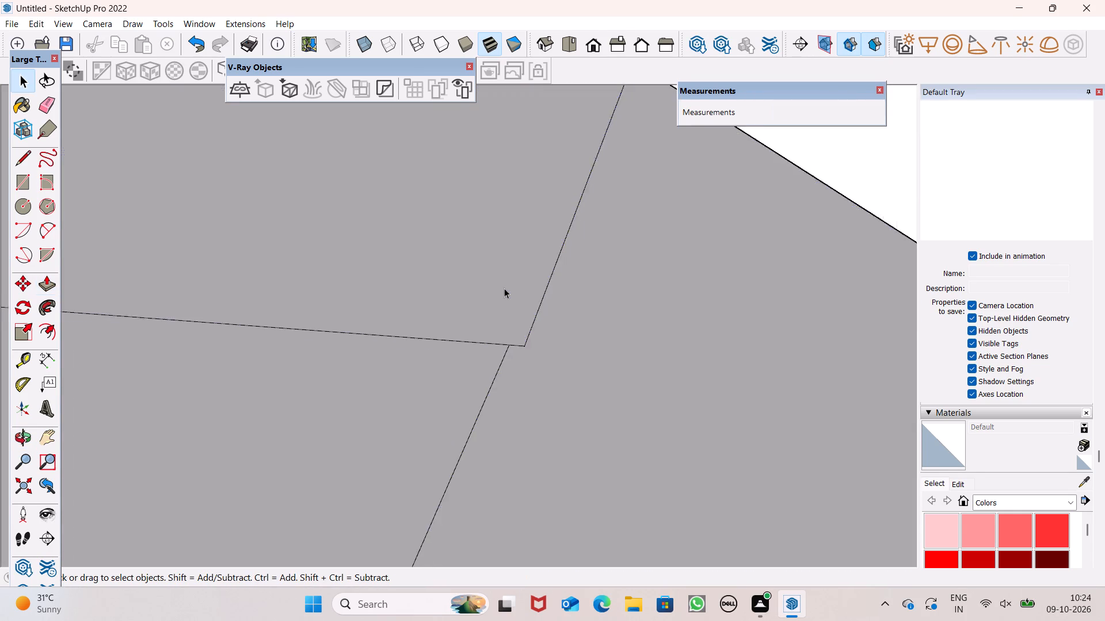
scroll(504, 288, "down", 8)
key("space")
scroll(578, 409, "up", 1)
scroll(578, 409, "down", 5)
scroll(596, 340, "down", 17)
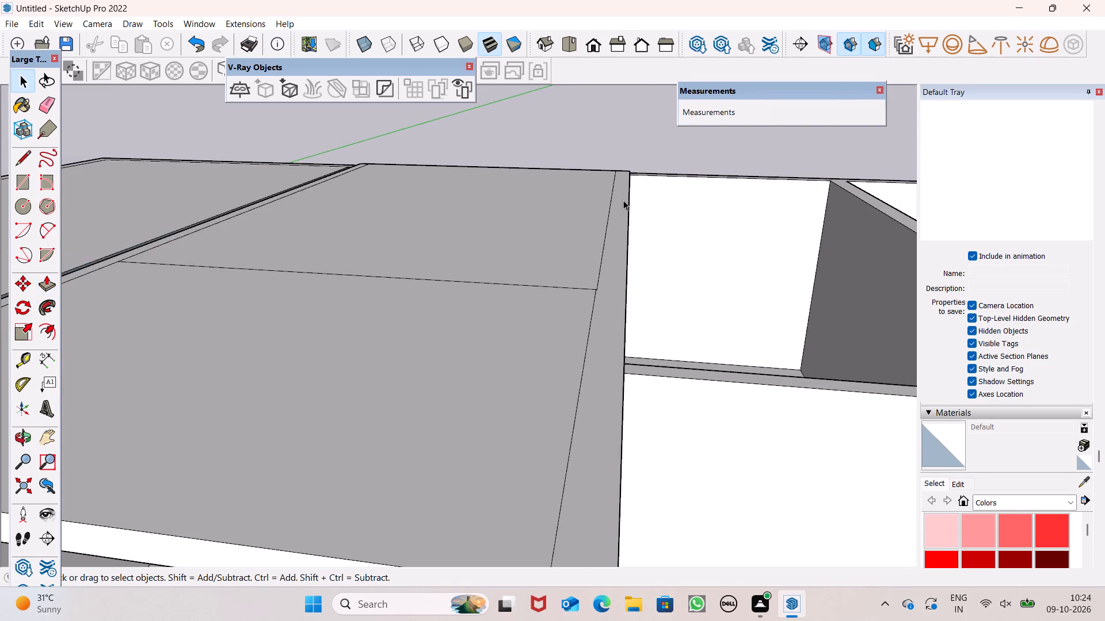
scroll(666, 158, "down", 6)
scroll(616, 202, "down", 2)
middle_click_drag(635, 252, 720, 283)
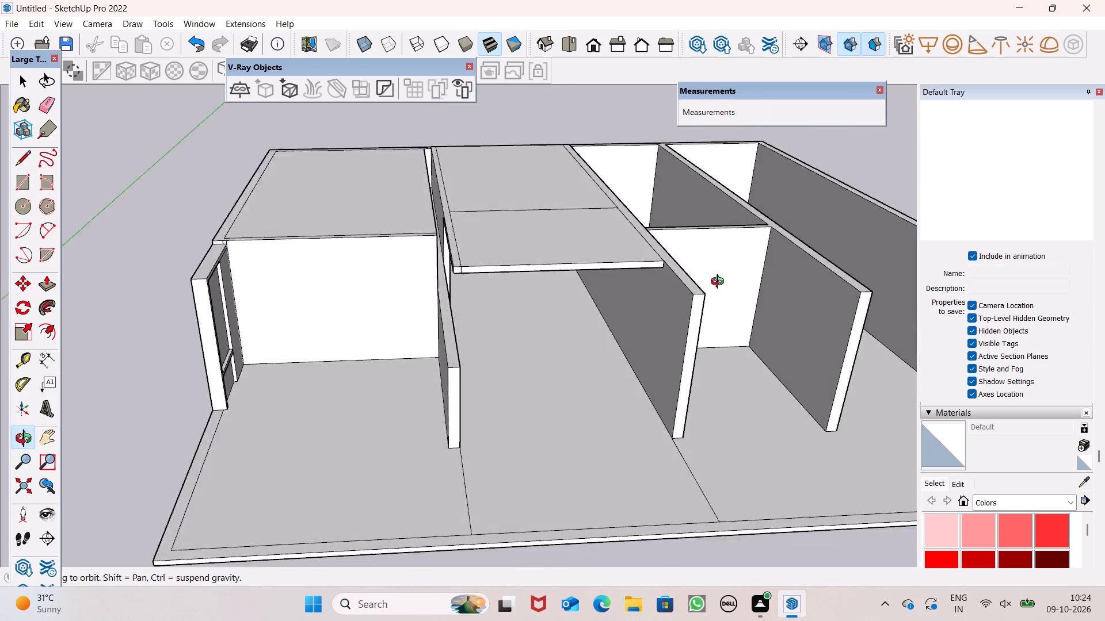
middle_click_drag(720, 283, 679, 164)
scroll(505, 154, "up", 4)
scroll(517, 189, "down", 1)
scroll(519, 191, "up", 2)
middle_click_drag(439, 254, 451, 283)
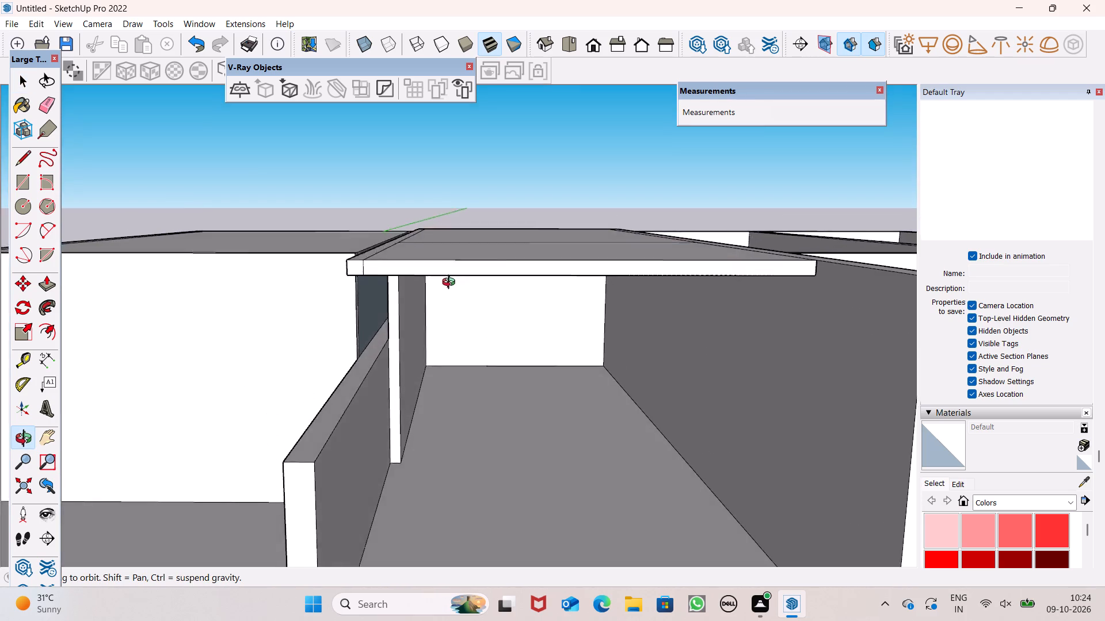
middle_click_drag(451, 283, 489, 375)
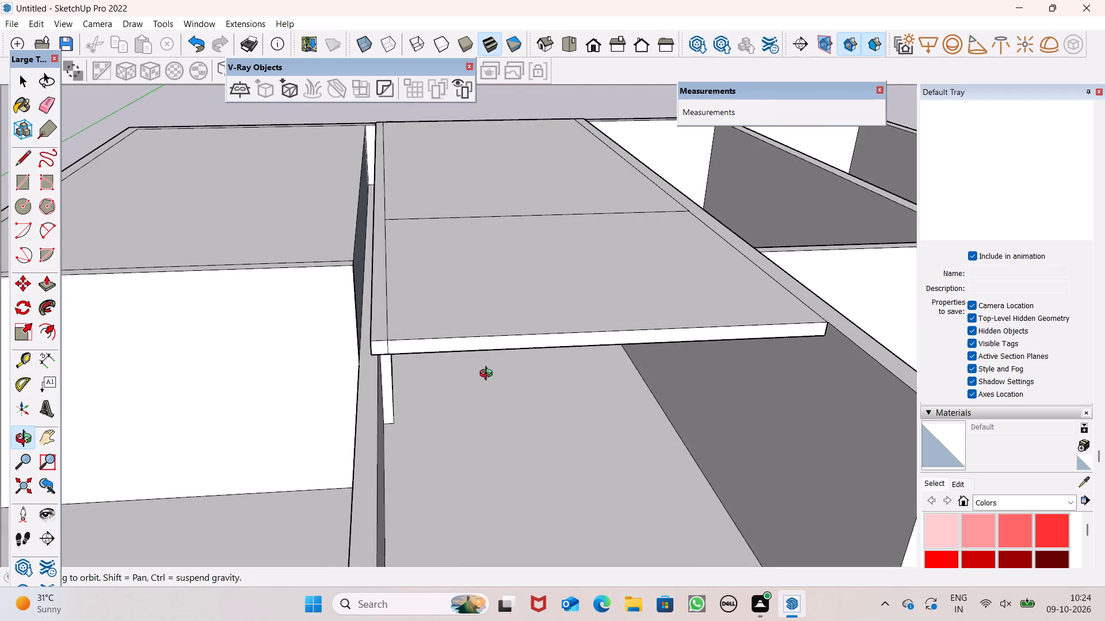
middle_click_drag(489, 375, 450, 281)
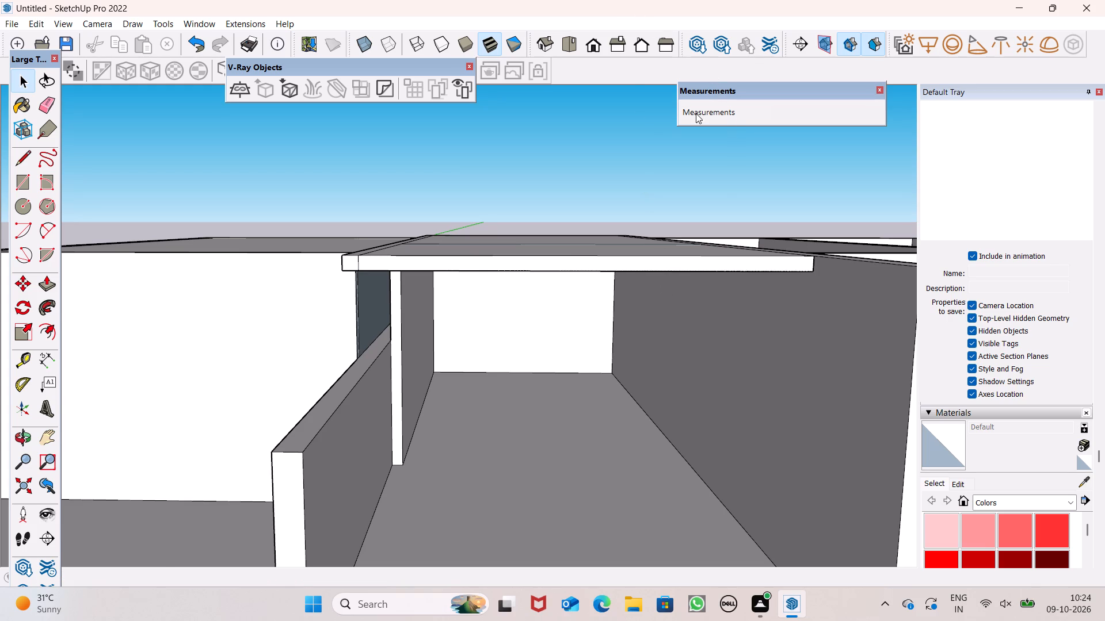
Pull the side face along the roof slab's edge out 9" to close the gap to the neighbouring room's roof slab.
middle_click_drag(428, 244, 513, 328)
scroll(439, 327, "up", 2)
scroll(405, 296, "up", 3)
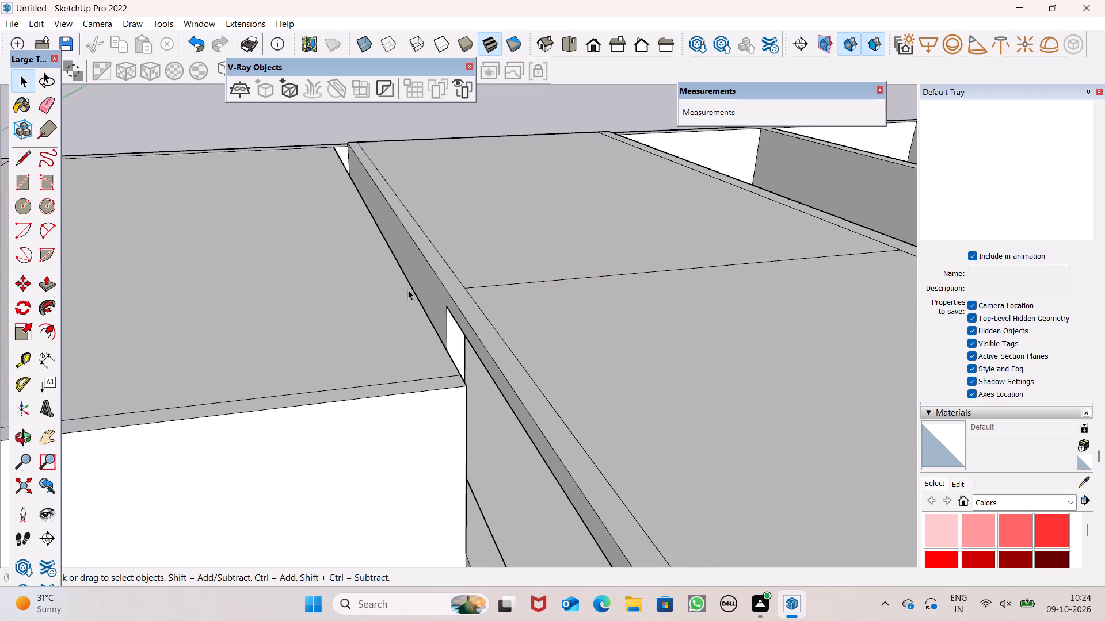
scroll(408, 290, "up", 1)
middle_click_drag(466, 274, 430, 283)
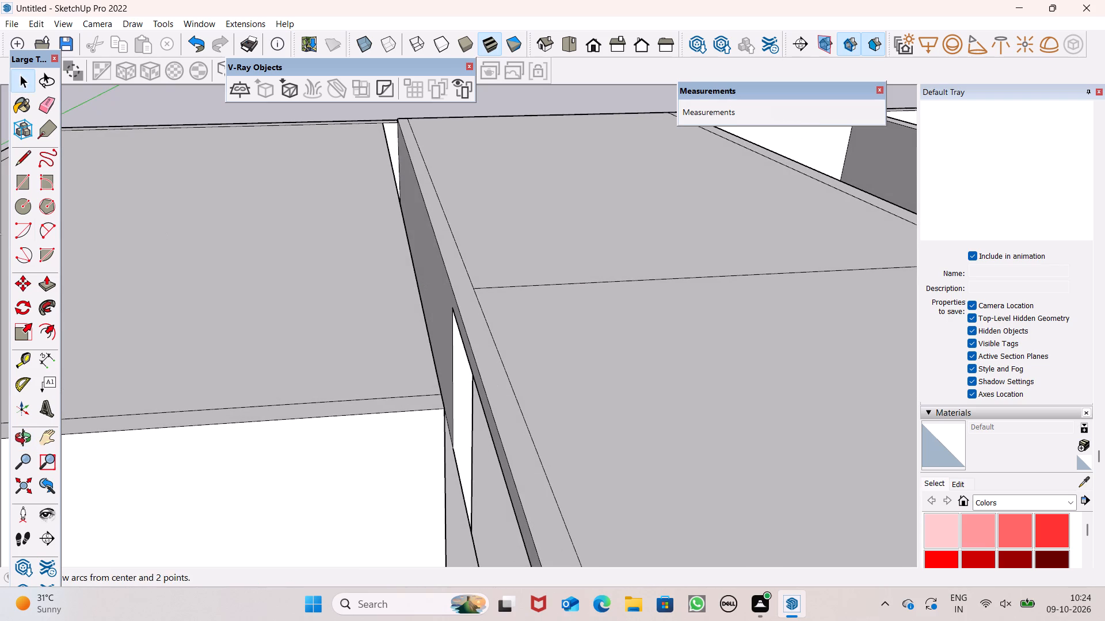
left_click(47, 285)
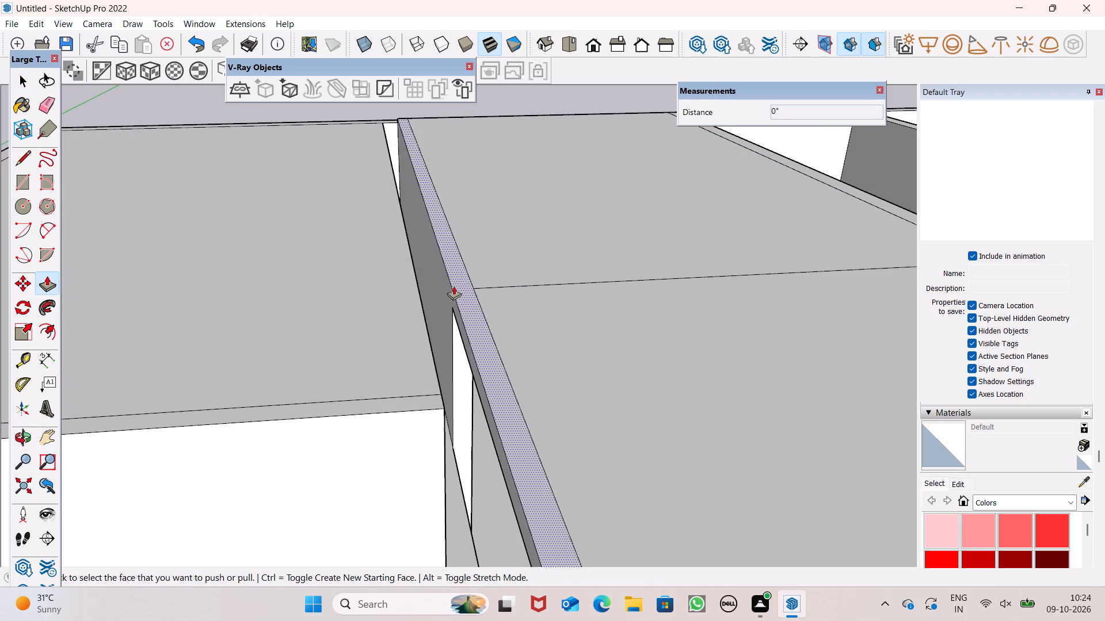
left_click_drag(448, 287, 406, 303)
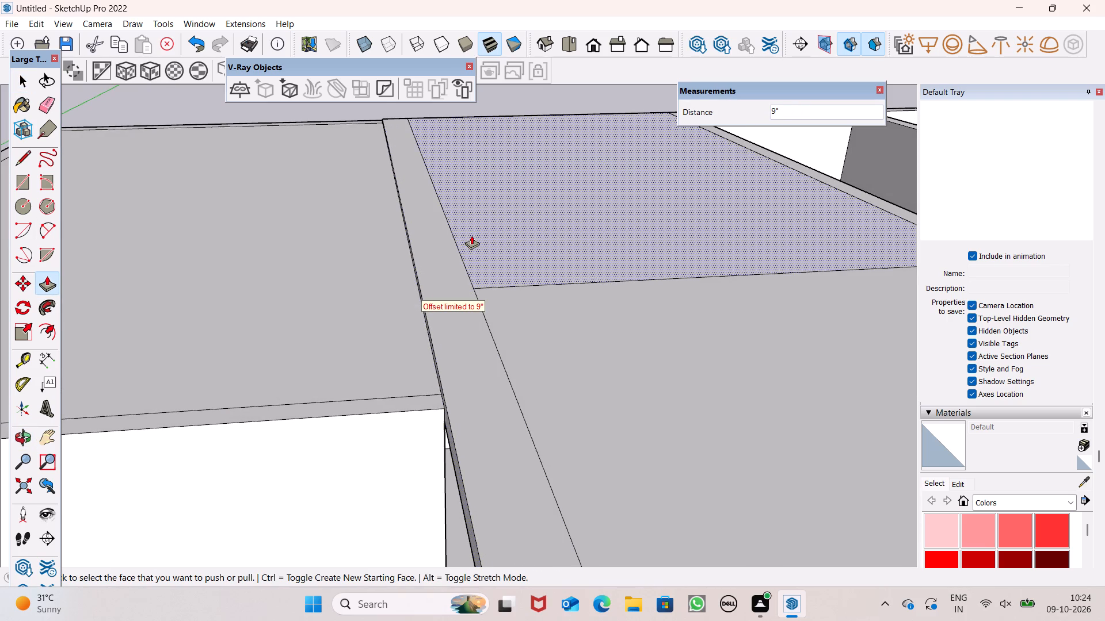
scroll(471, 235, "down", 2)
middle_click_drag(525, 301, 457, 181)
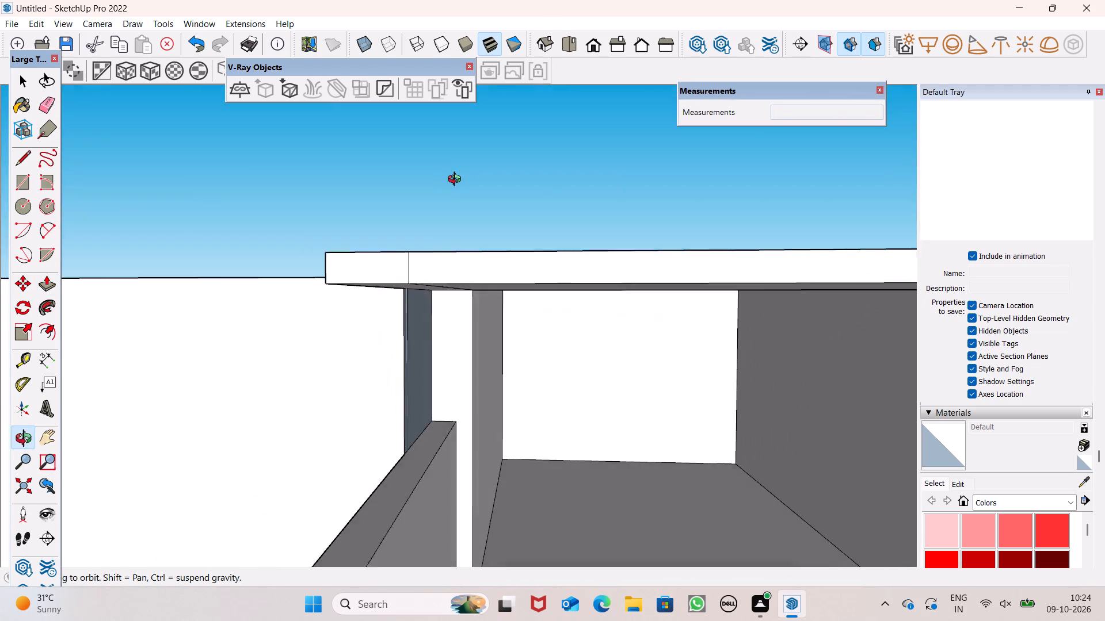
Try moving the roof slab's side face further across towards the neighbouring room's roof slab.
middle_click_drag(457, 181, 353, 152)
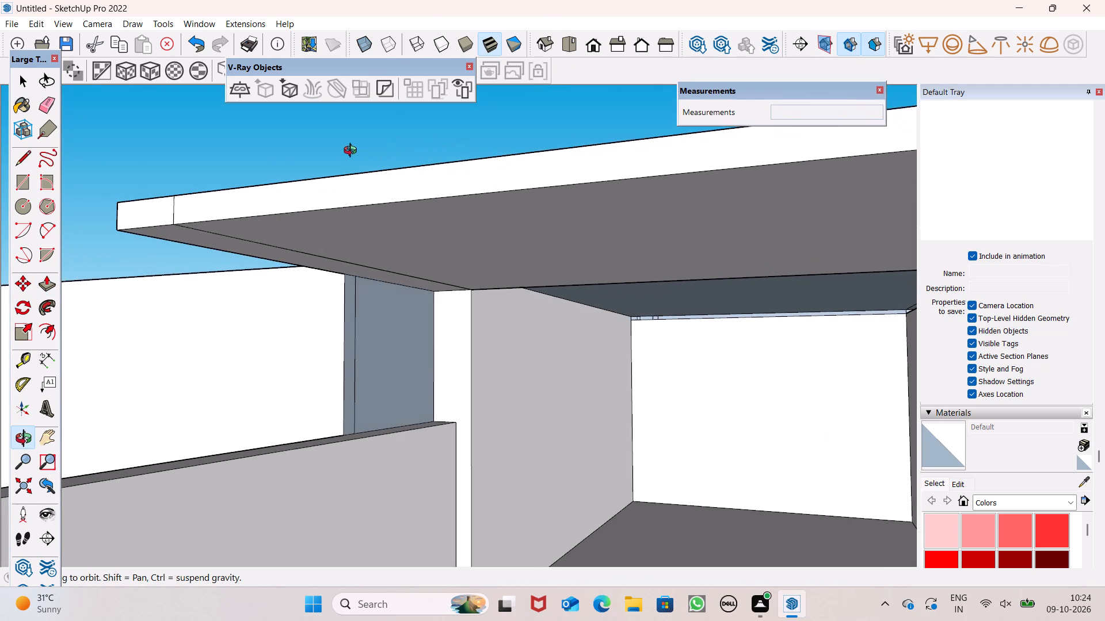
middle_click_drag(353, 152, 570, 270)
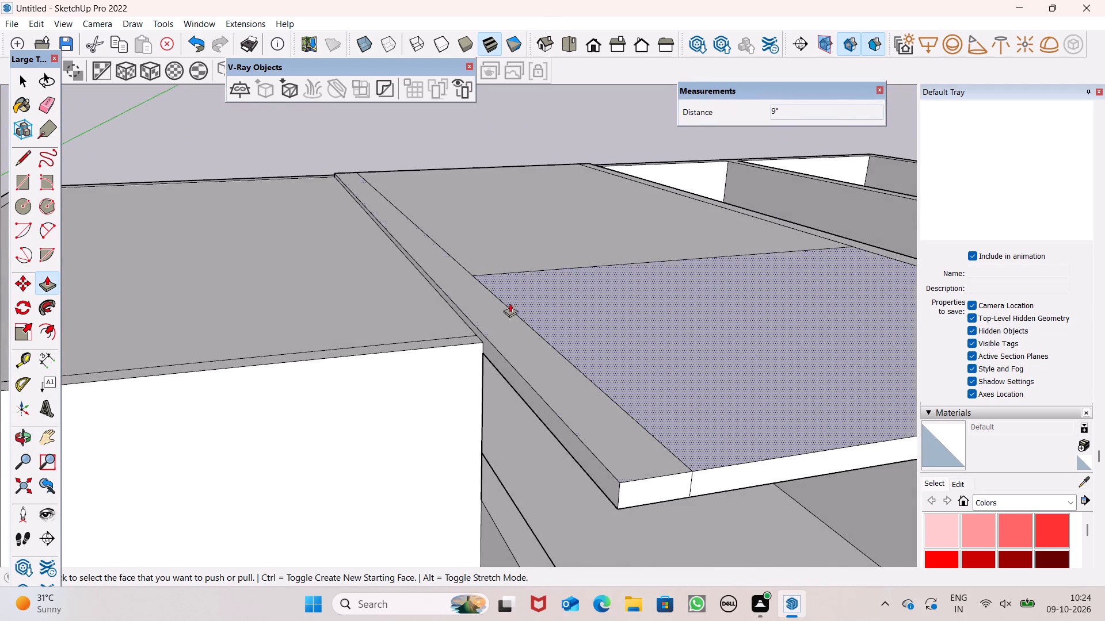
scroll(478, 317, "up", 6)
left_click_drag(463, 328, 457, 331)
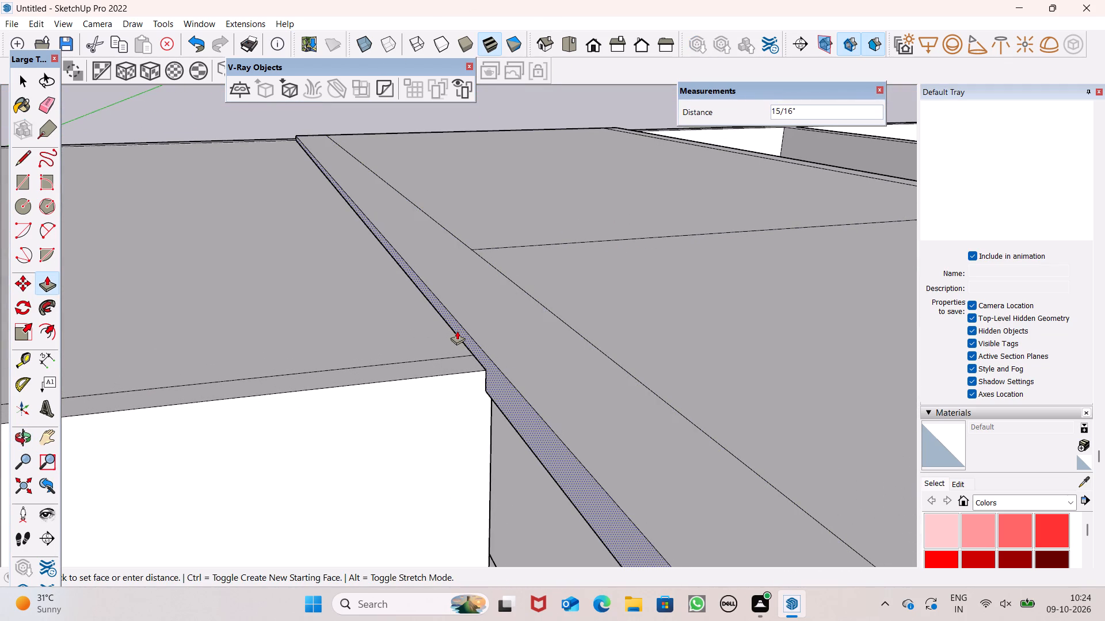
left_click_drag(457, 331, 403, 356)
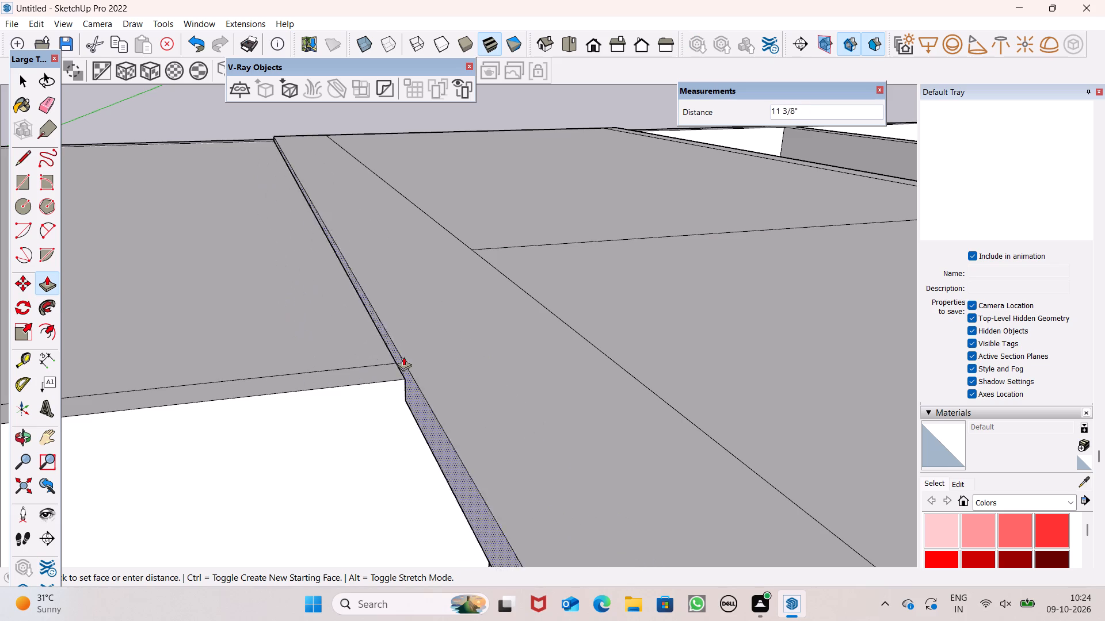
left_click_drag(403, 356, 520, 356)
Examine the seam between the two roof slabs and the walls beneath it from above and from low angles.
scroll(680, 386, "up", 1)
middle_click_drag(653, 373, 589, 342)
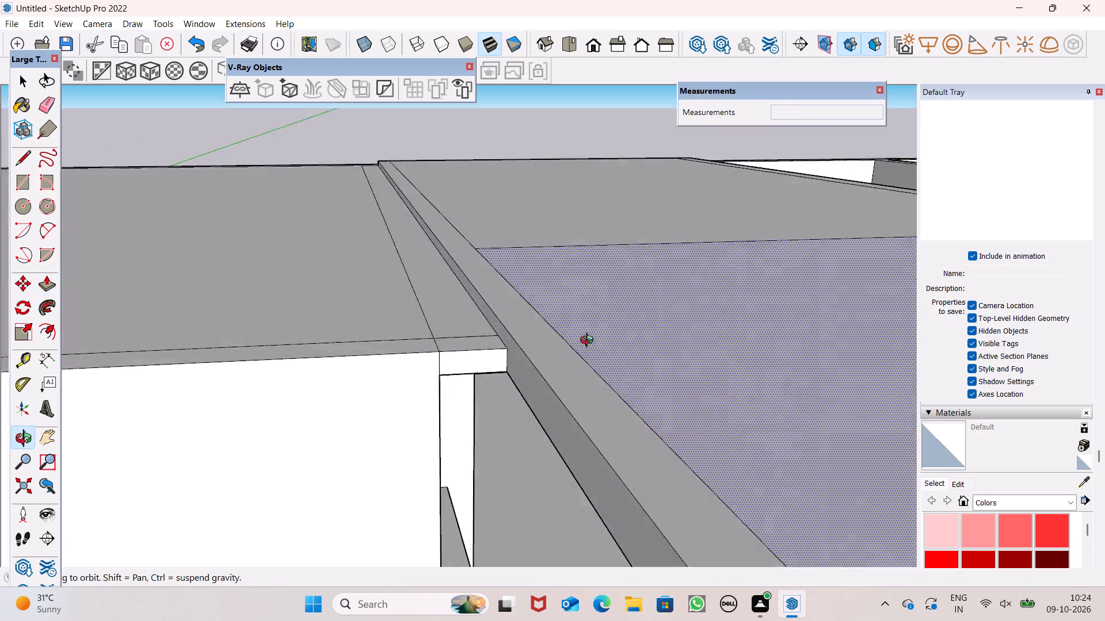
middle_click_drag(589, 342, 622, 299)
key("space")
scroll(550, 307, "up", 1)
middle_click_drag(528, 307, 457, 309)
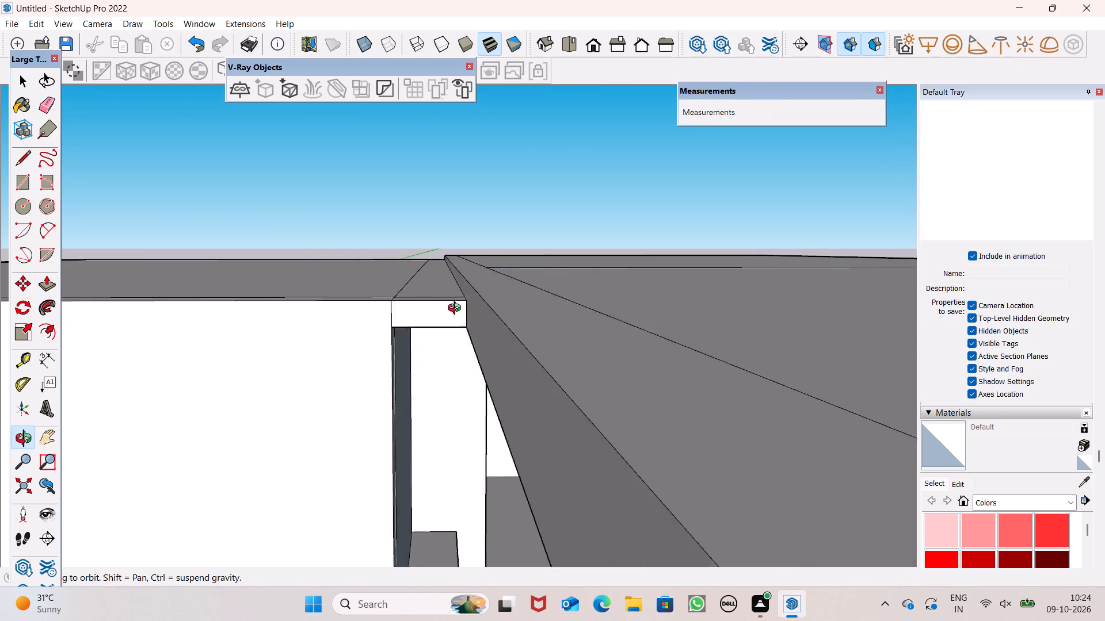
middle_click_drag(457, 309, 489, 306)
scroll(448, 231, "down", 8)
middle_click_drag(452, 264, 458, 307)
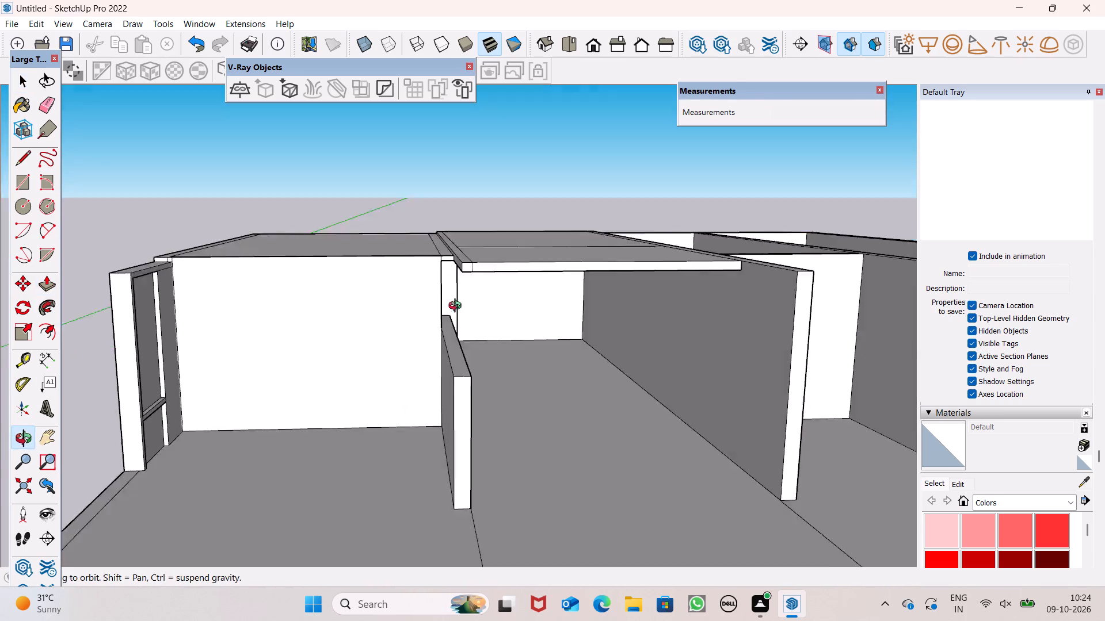
middle_click_drag(458, 307, 446, 316)
scroll(452, 294, "up", 3)
scroll(452, 292, "down", 1)
scroll(452, 292, "up", 4)
middle_click_drag(447, 304, 351, 221)
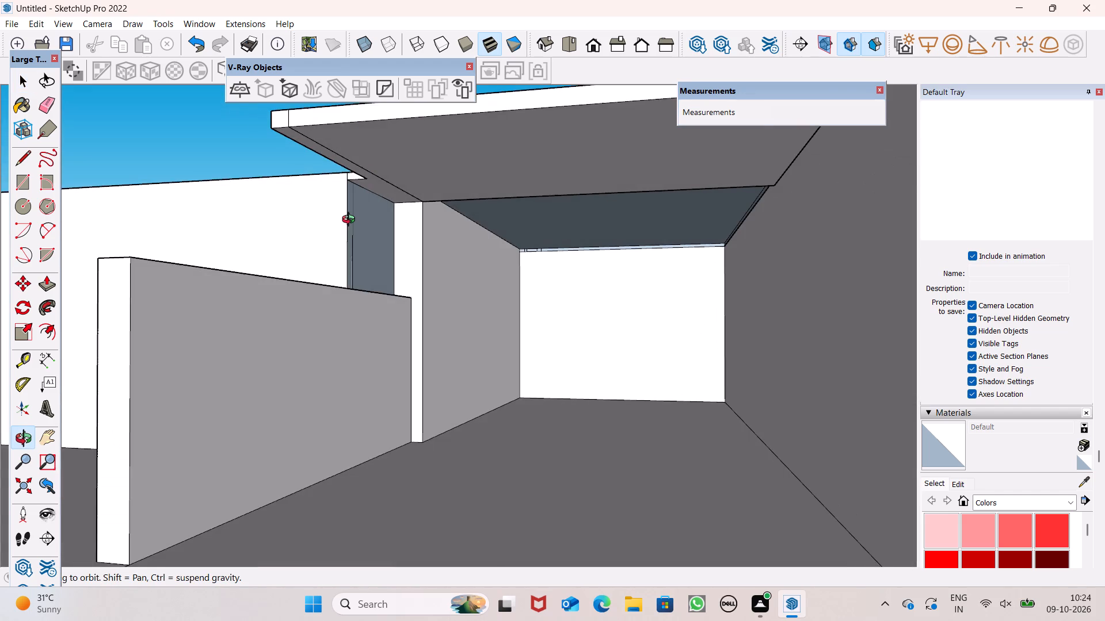
middle_click_drag(351, 221, 439, 321)
scroll(439, 321, "up", 1)
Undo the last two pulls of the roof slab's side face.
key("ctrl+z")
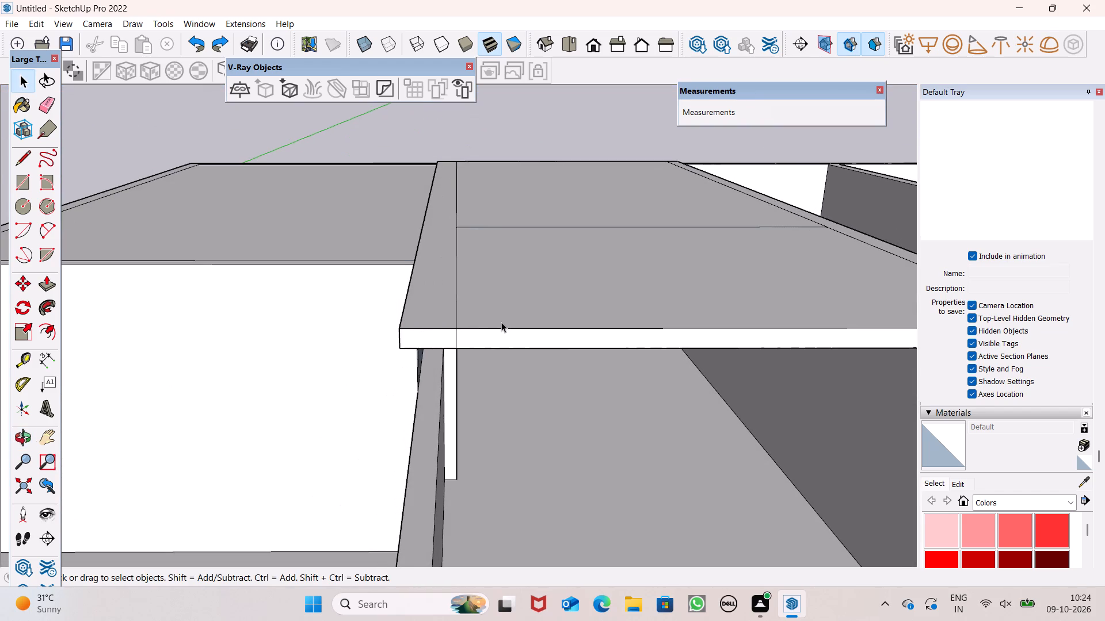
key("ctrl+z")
Pull the roof slab's side face out 9" across the gap to the neighbouring room's roof slab.
middle_click_drag(402, 256, 483, 296)
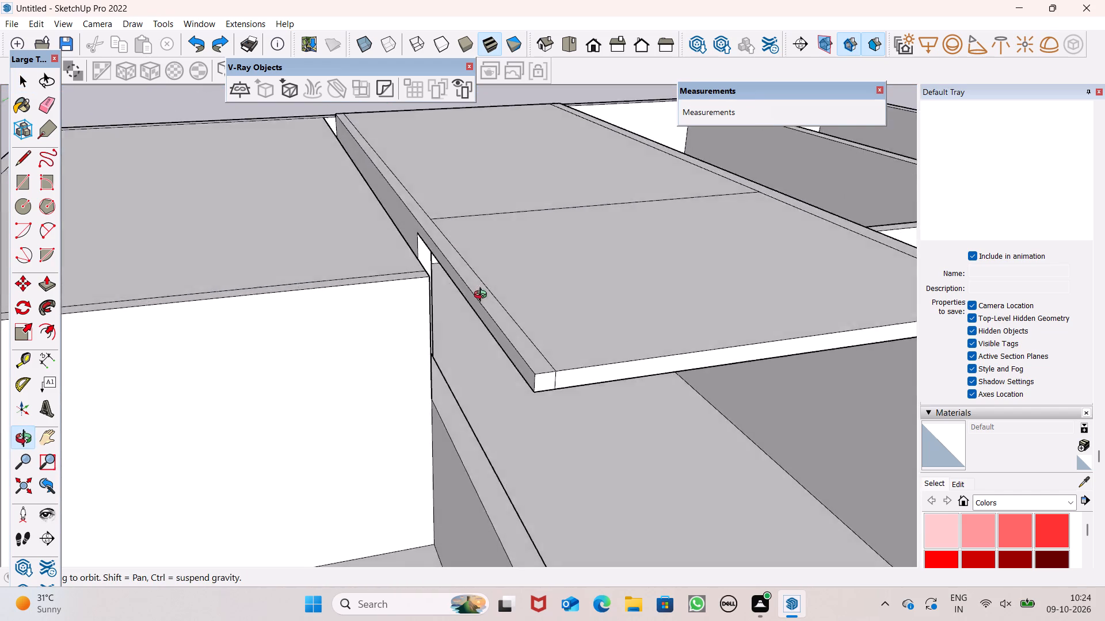
middle_click_drag(483, 296, 473, 355)
scroll(486, 287, "down", 6)
middle_click_drag(459, 291, 475, 296)
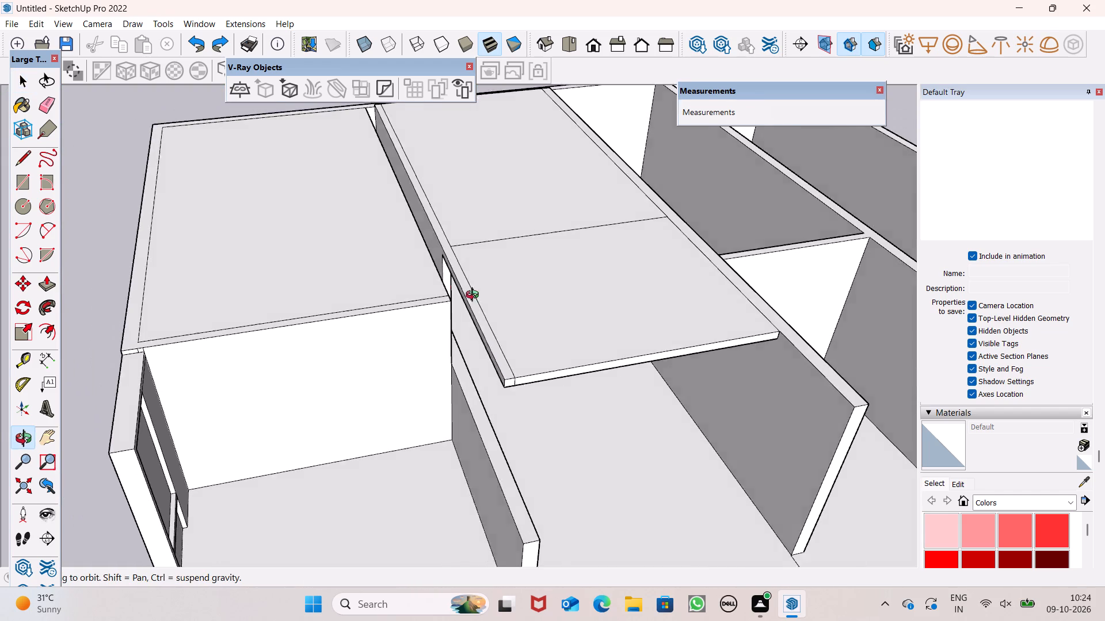
middle_click_drag(475, 296, 945, 300)
middle_click_drag(277, 227, 547, 157)
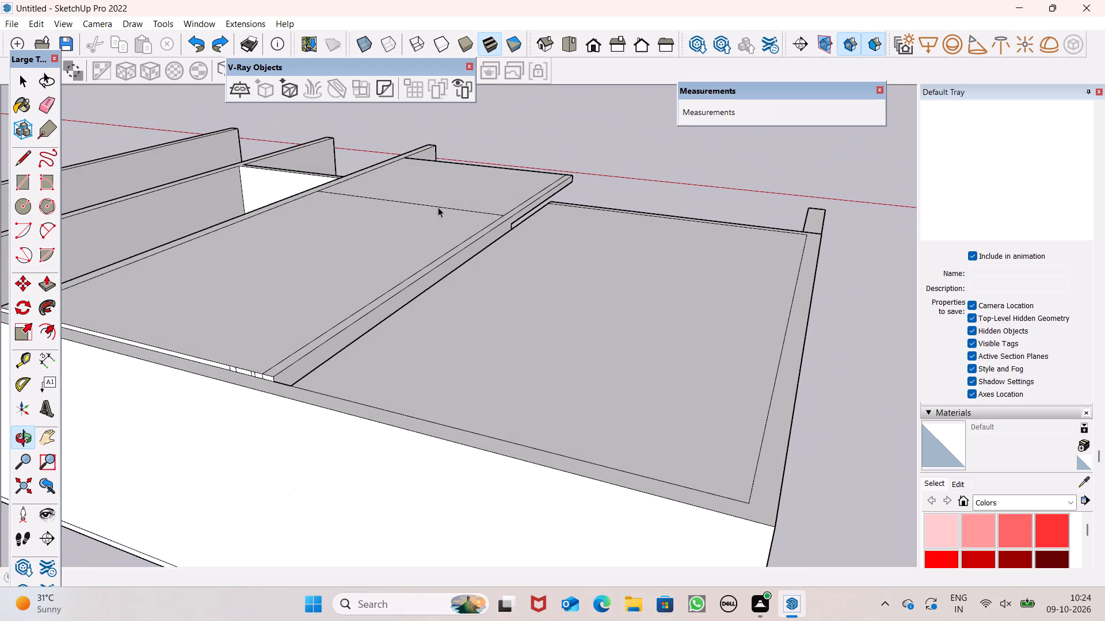
left_click(58, 285)
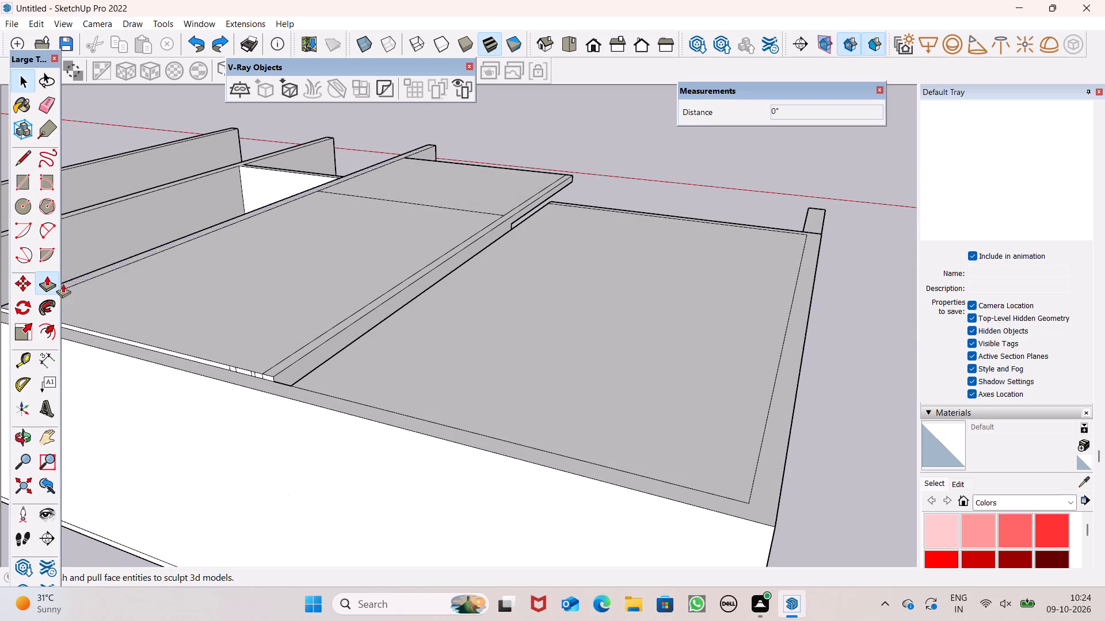
scroll(261, 381, "up", 2)
scroll(267, 379, "down", 1)
scroll(268, 379, "up", 2)
left_click_drag(287, 373, 318, 392)
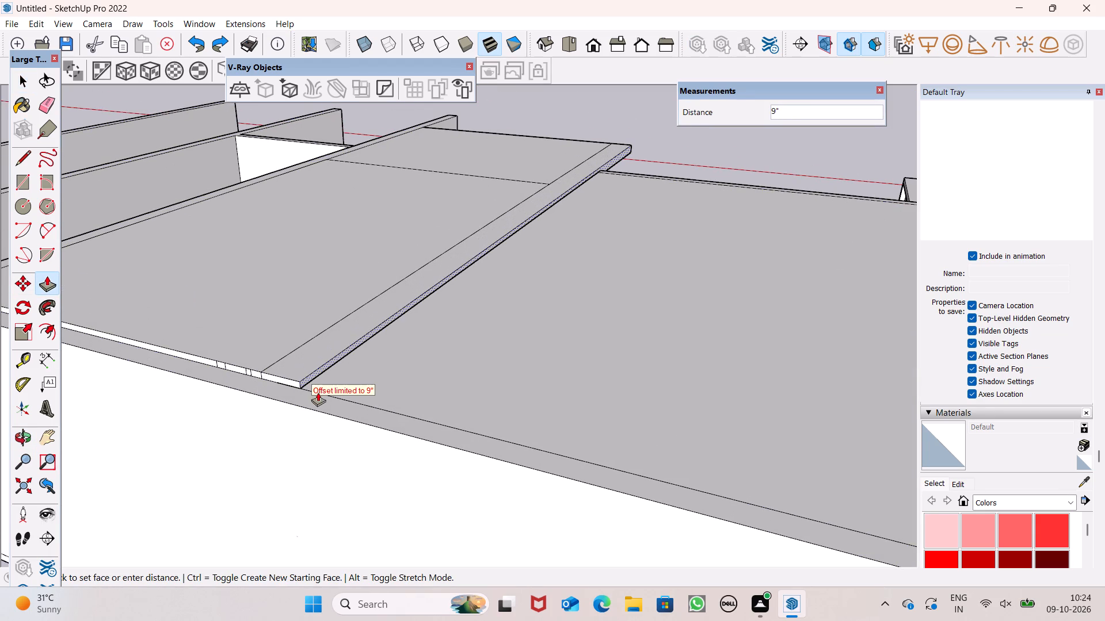
left_click_drag(318, 392, 323, 398)
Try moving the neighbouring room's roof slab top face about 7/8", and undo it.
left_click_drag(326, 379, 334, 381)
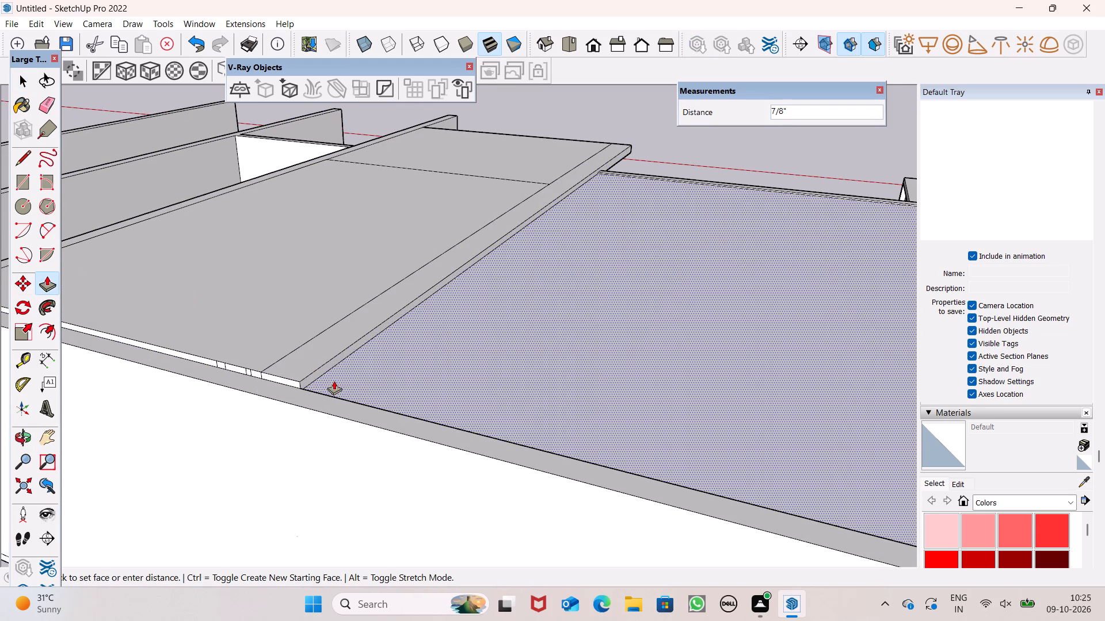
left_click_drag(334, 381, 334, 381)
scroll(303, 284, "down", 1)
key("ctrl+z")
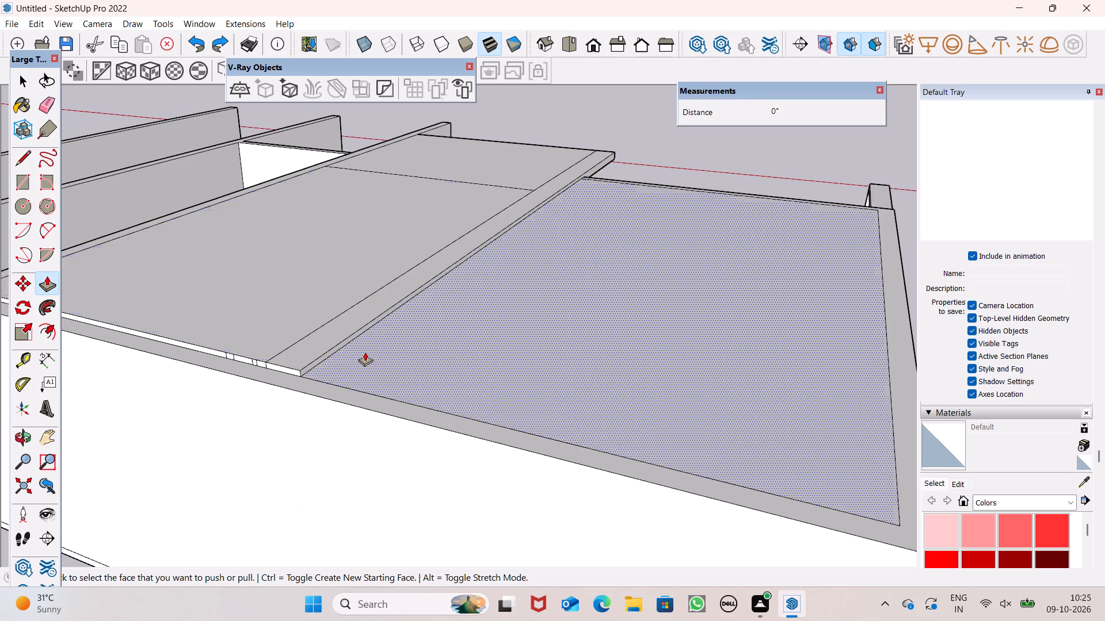
Examine the whole house, then the joined roof slabs, open front rooms and low partition wall from several angles.
scroll(337, 348, "down", 1)
scroll(337, 348, "up", 1)
scroll(337, 348, "down", 1)
scroll(337, 348, "up", 2)
scroll(337, 231, "down", 8)
scroll(379, 194, "down", 3)
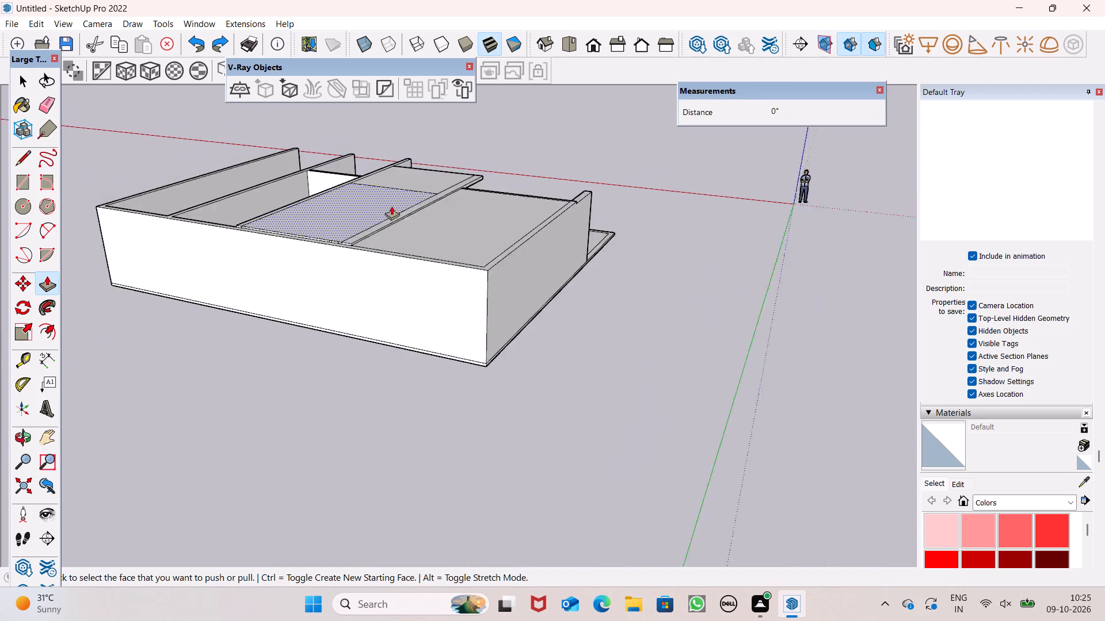
scroll(391, 206, "down", 1)
middle_click_drag(479, 266, 0, 93)
scroll(512, 210, "down", 3)
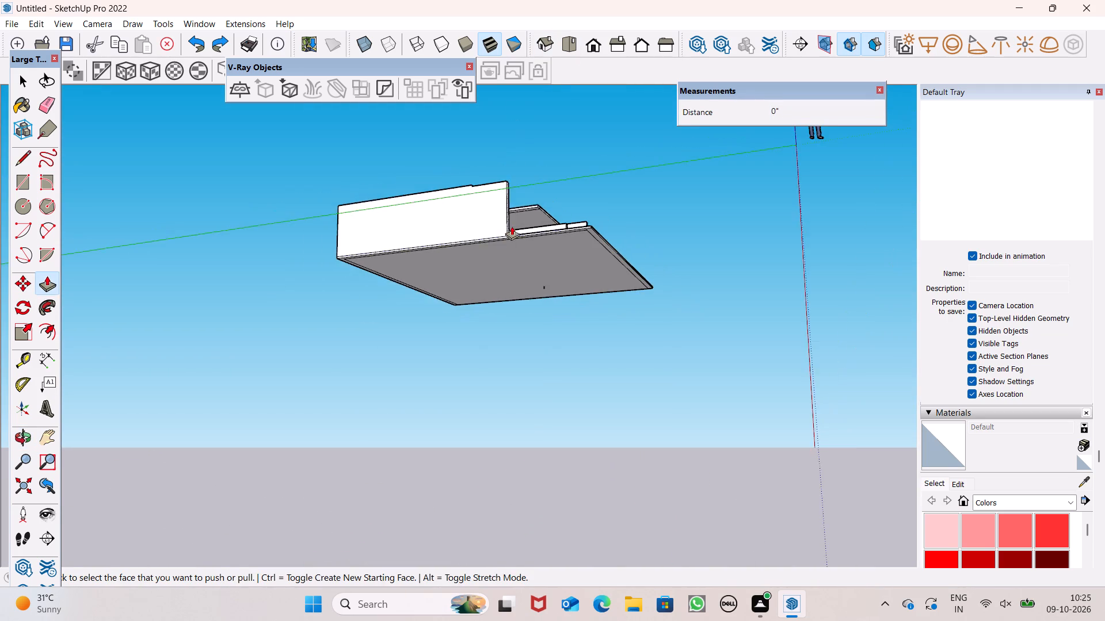
middle_click_drag(512, 226, 22, 319)
scroll(221, 251, "up", 8)
middle_click_drag(591, 217, 607, 231)
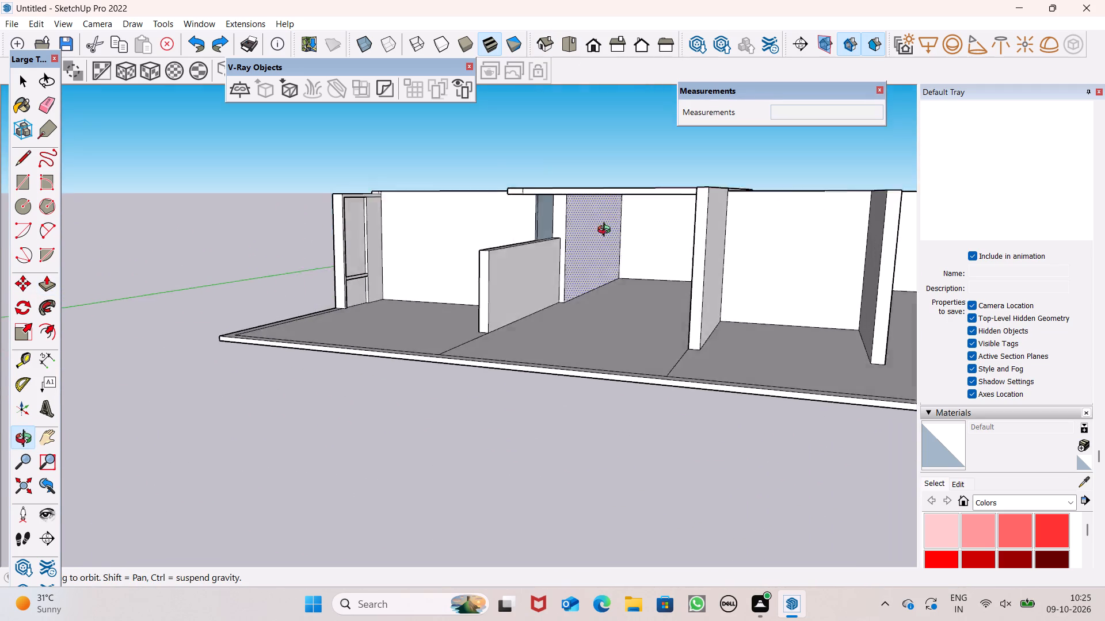
middle_click_drag(607, 231, 615, 255)
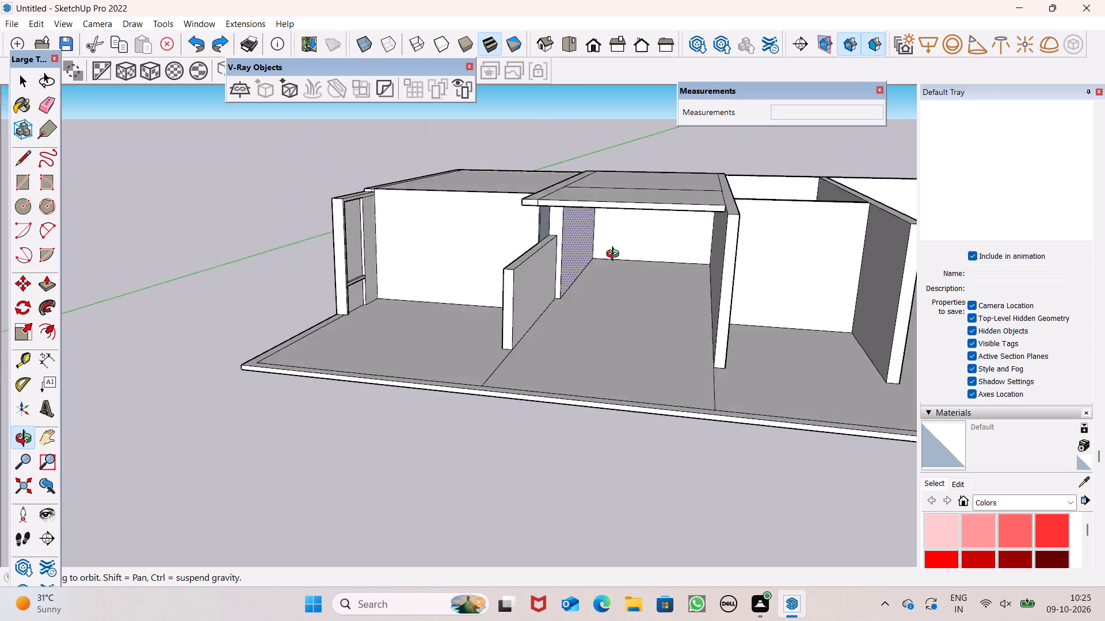
middle_click_drag(615, 255, 548, 222)
scroll(574, 201, "up", 5)
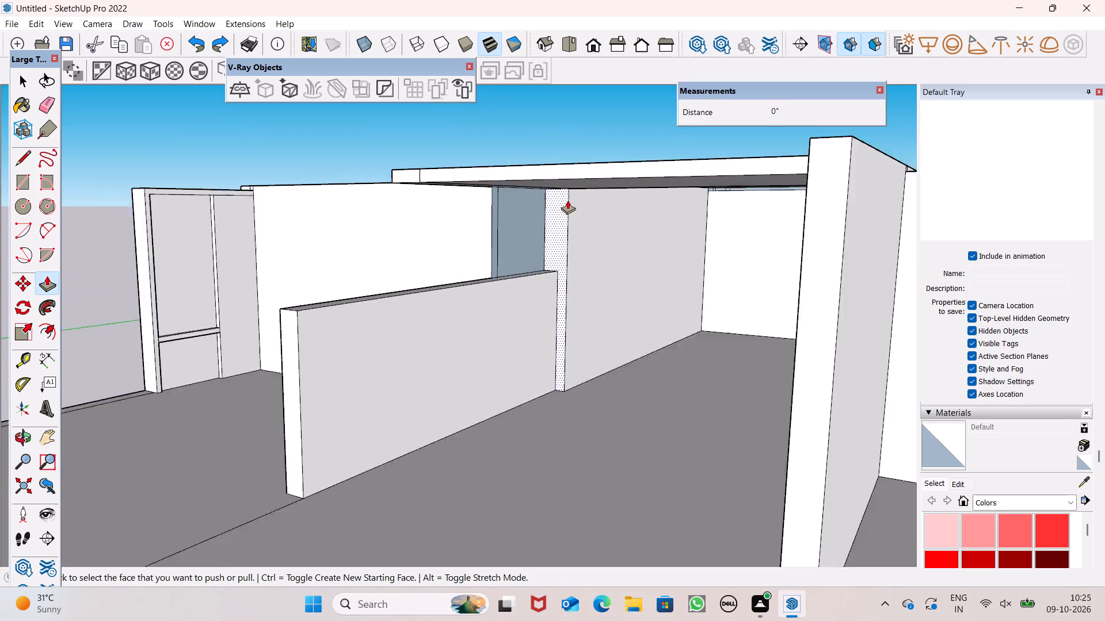
scroll(567, 200, "up", 3)
middle_click_drag(567, 205, 689, 227)
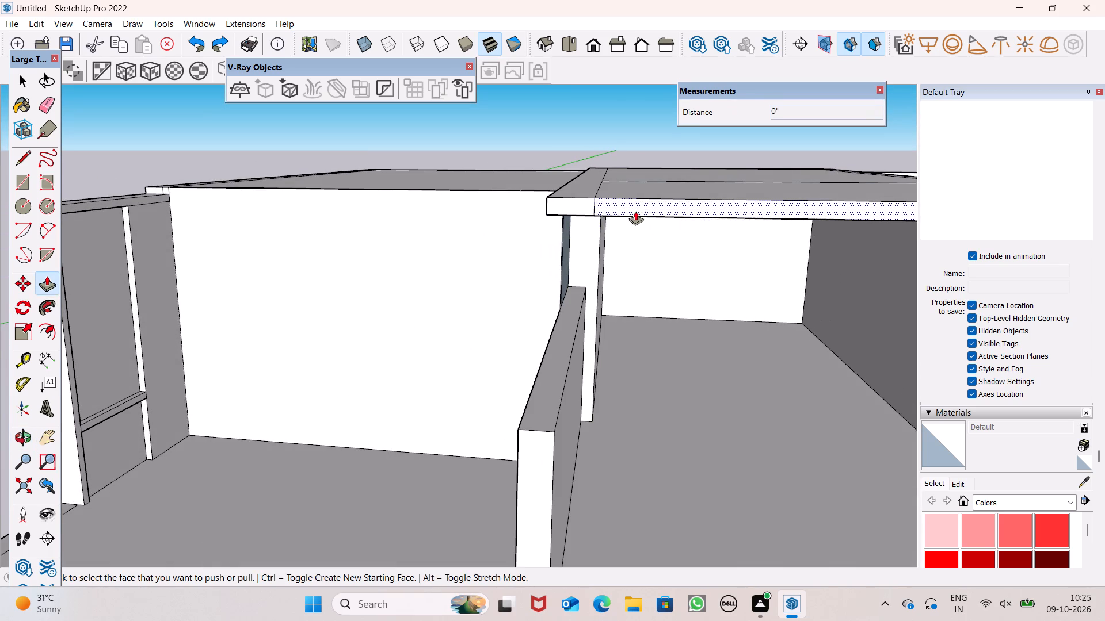
scroll(635, 211, "down", 1)
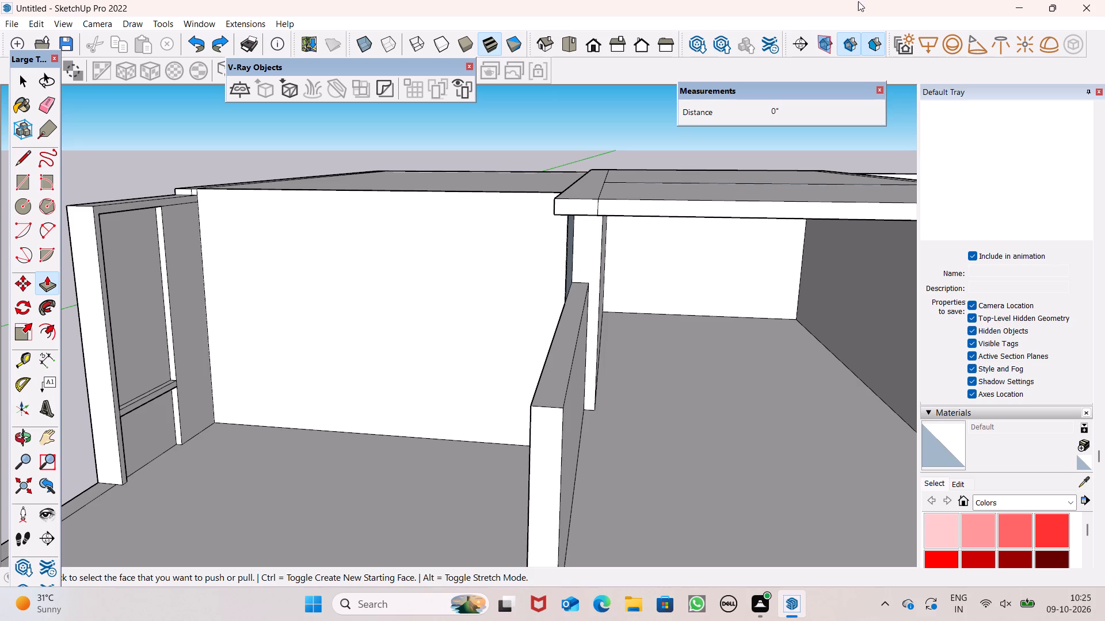
scroll(452, 149, "down", 3)
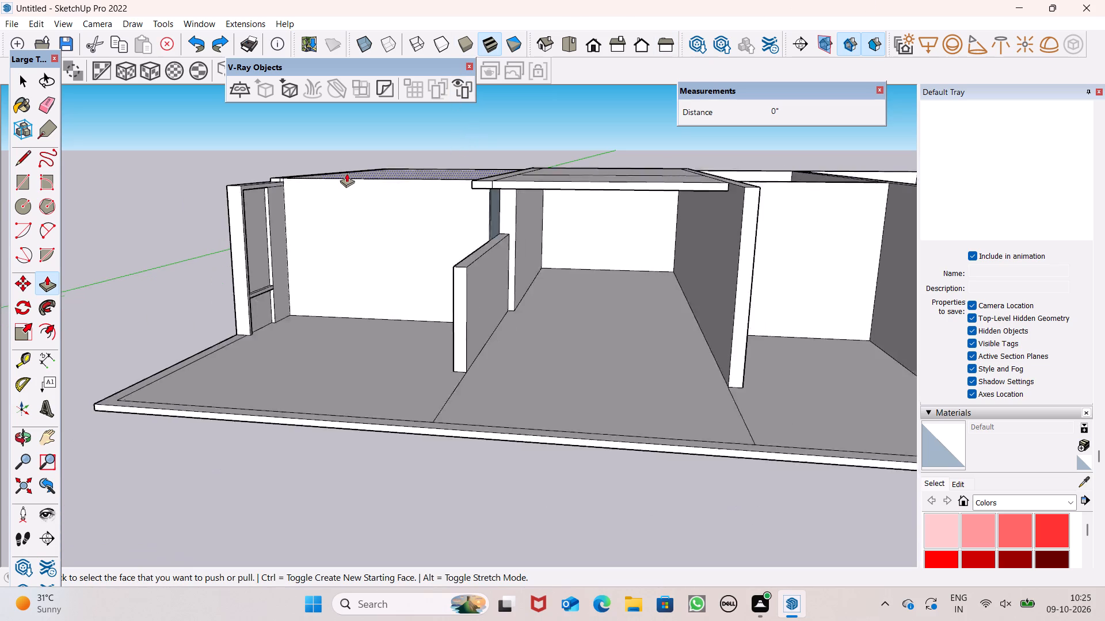
scroll(346, 173, "down", 2)
scroll(604, 224, "up", 2)
Pull the underside of the outer roof slab section down 1' 6 1/2".
middle_click_drag(612, 235, 618, 147)
scroll(623, 149, "up", 1)
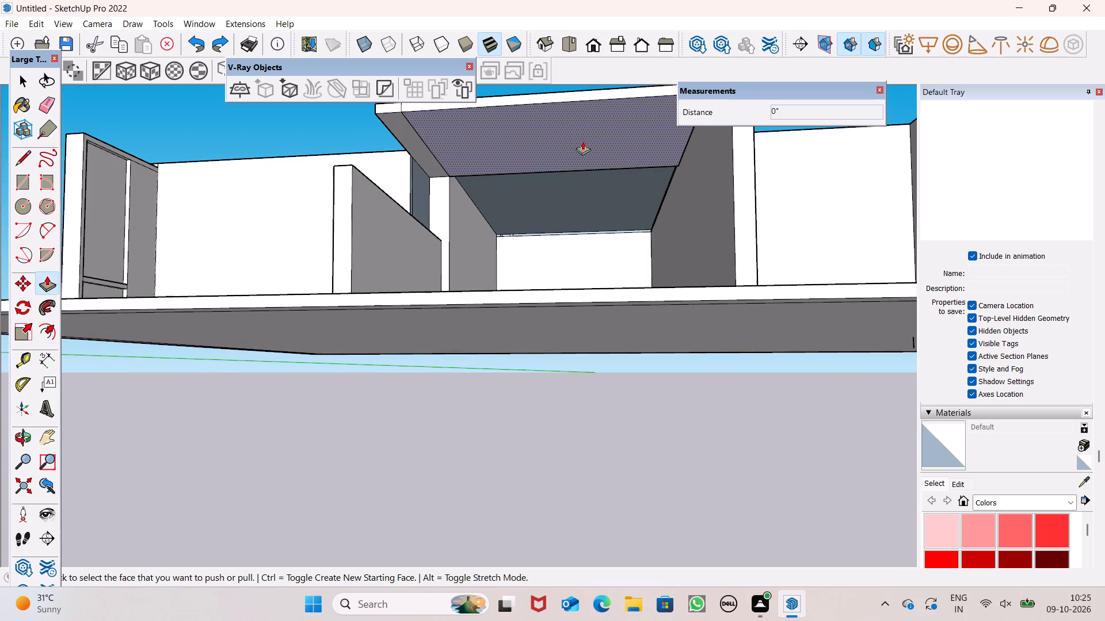
left_click_drag(571, 138, 576, 174)
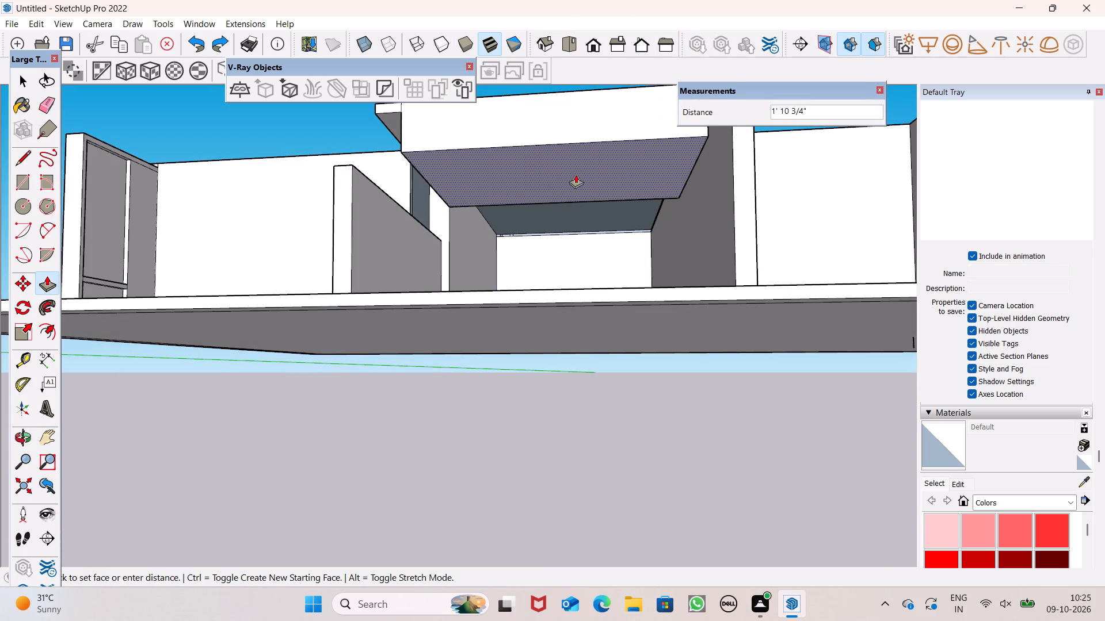
left_click_drag(576, 174, 576, 167)
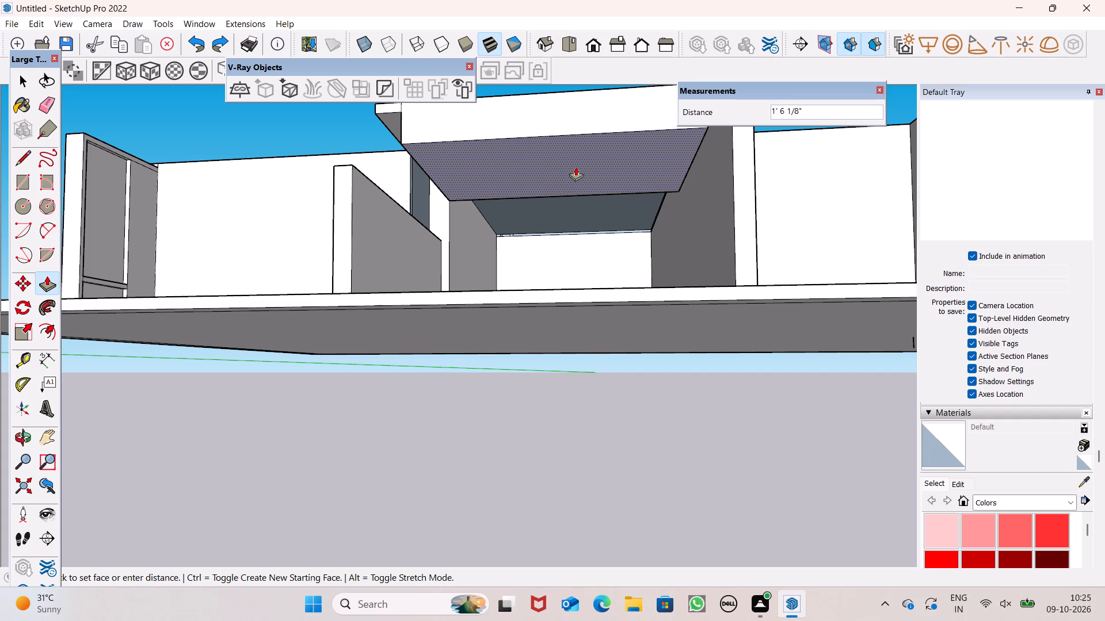
left_click_drag(576, 167, 576, 167)
Push the outer roof slab section's top face down 1' 6", and a further 4", to form a thin lowered slab.
scroll(542, 152, "down", 5)
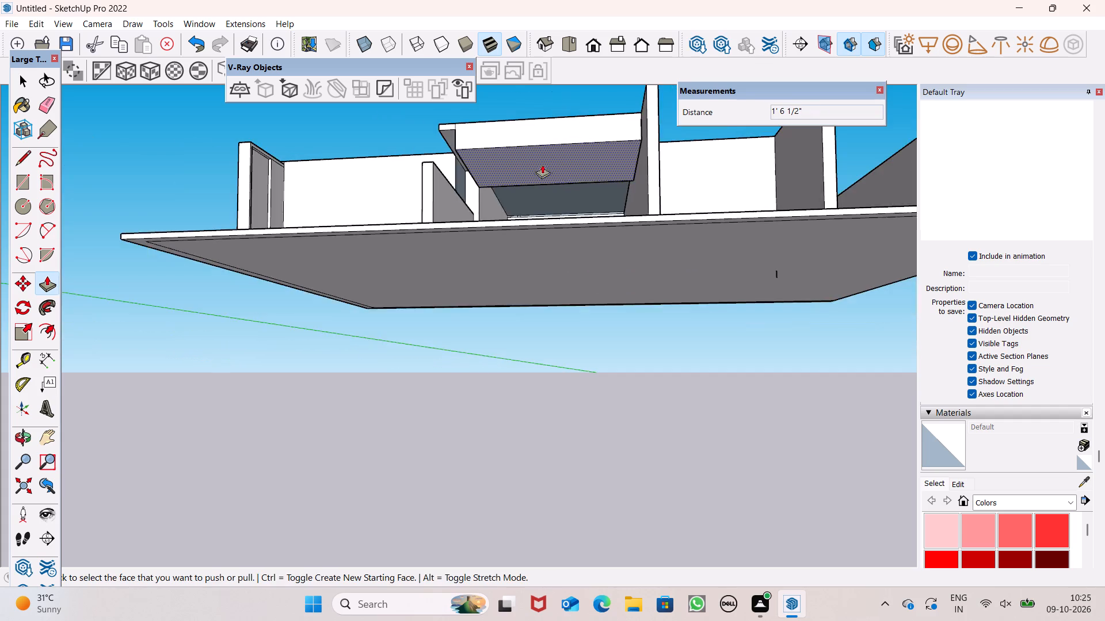
middle_click_drag(577, 185, 700, 383)
left_click_drag(604, 210, 605, 221)
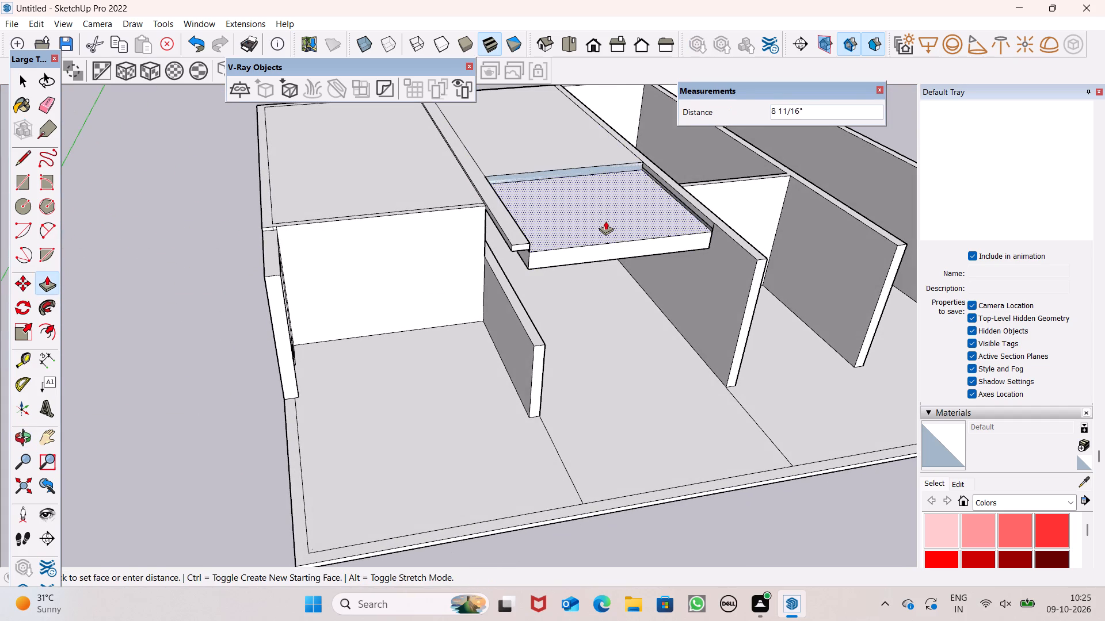
left_click_drag(605, 221, 607, 228)
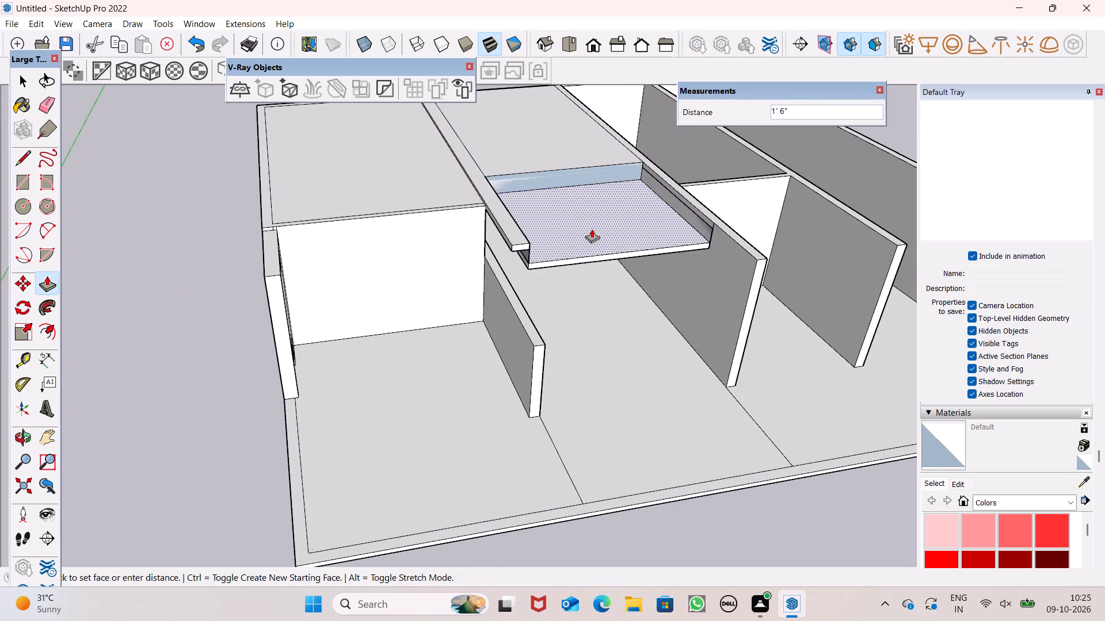
middle_click_drag(616, 280, 592, 237)
scroll(573, 222, "up", 6)
left_click_drag(573, 224, 573, 232)
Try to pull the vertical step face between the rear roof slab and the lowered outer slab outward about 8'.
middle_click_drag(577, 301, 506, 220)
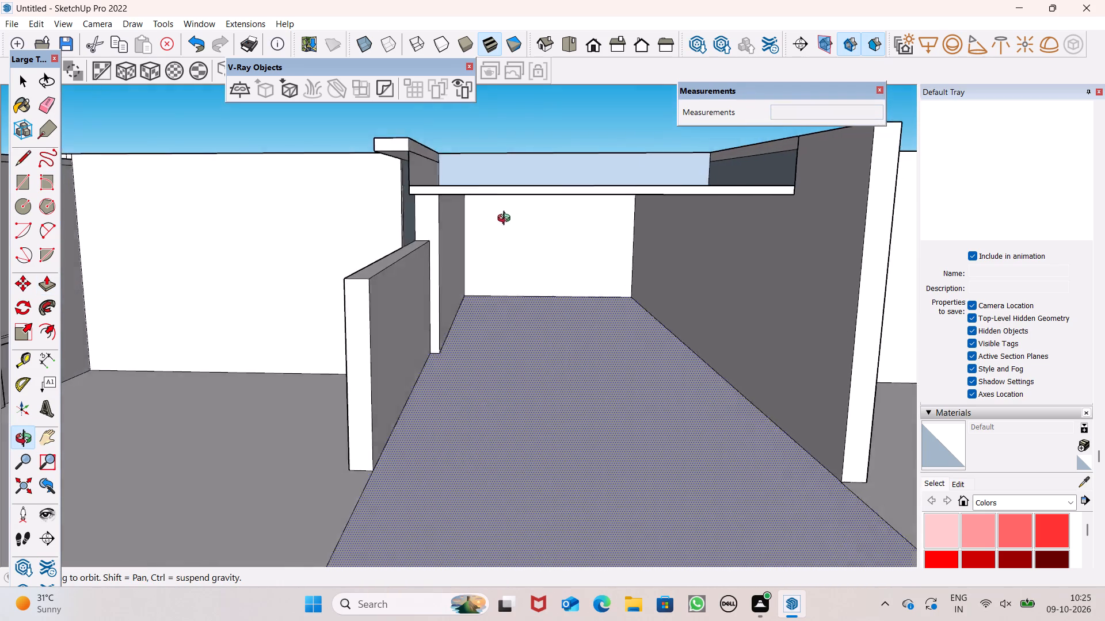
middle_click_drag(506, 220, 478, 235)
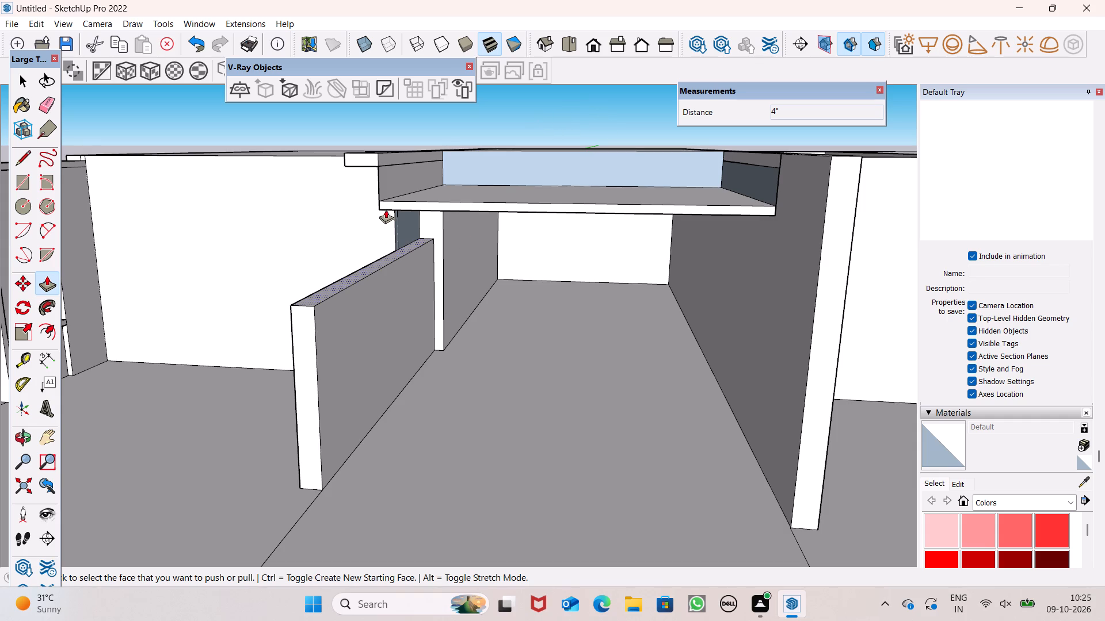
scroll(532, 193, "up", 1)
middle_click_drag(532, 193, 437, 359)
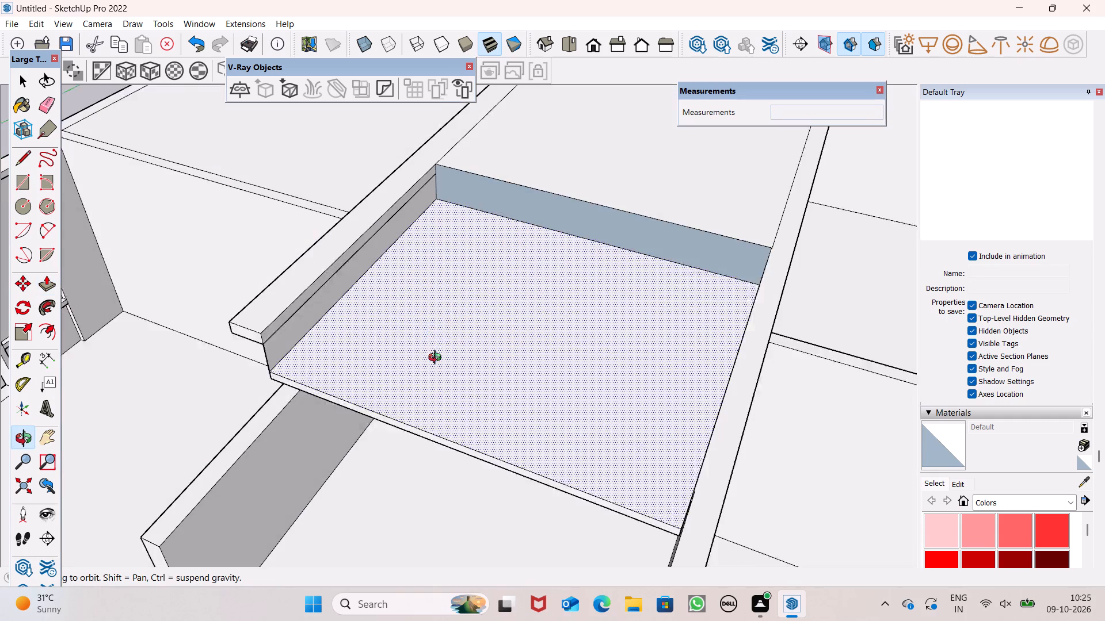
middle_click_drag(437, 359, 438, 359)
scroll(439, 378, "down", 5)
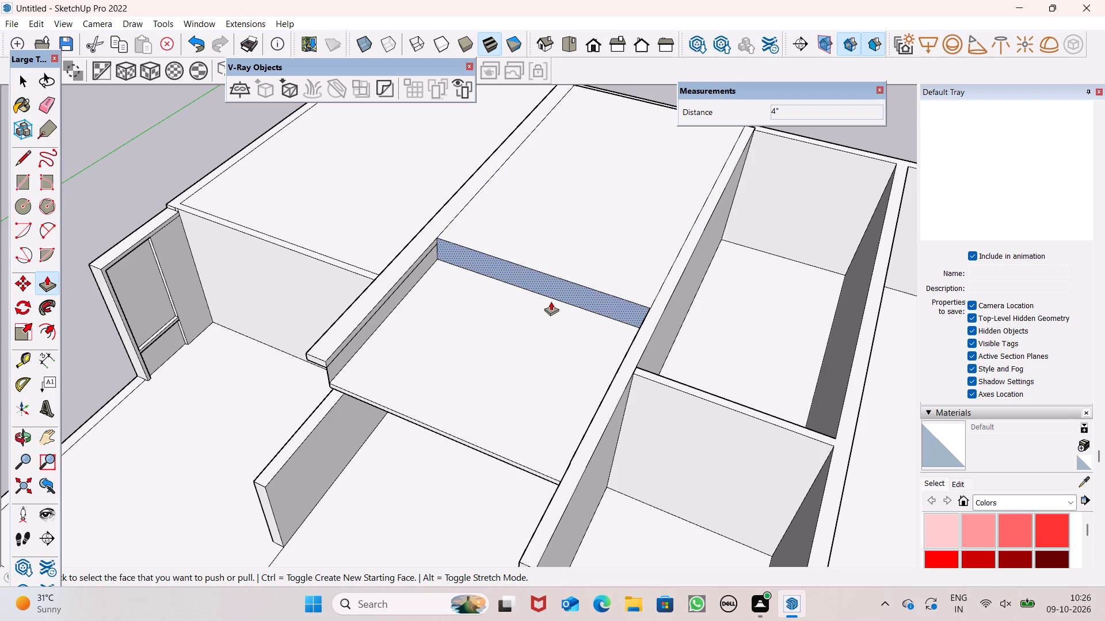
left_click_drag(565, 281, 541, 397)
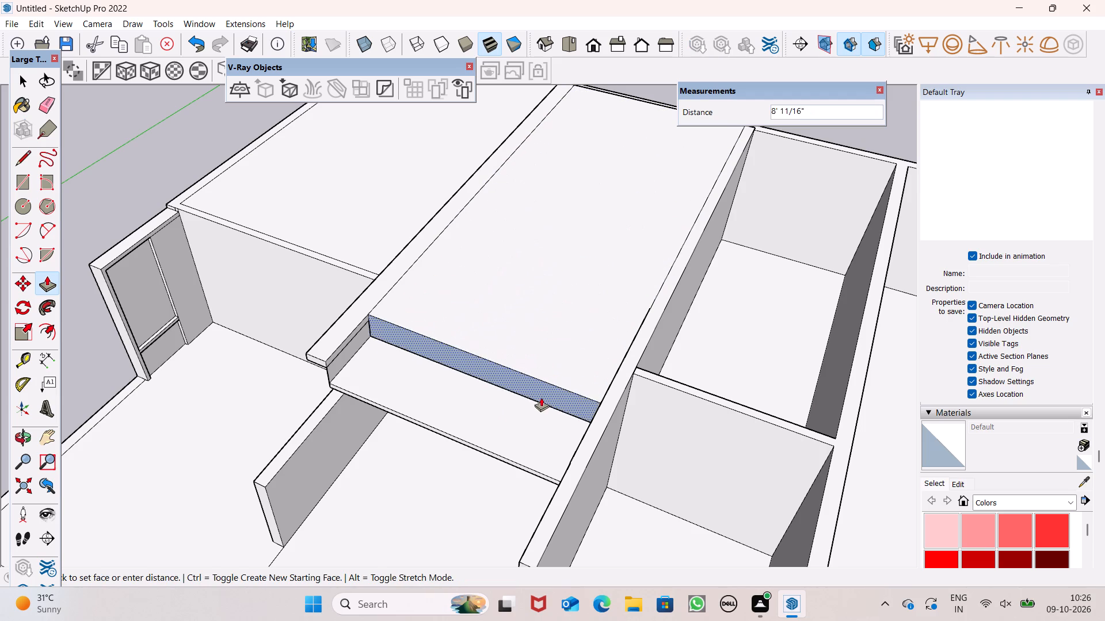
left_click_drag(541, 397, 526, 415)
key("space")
Push the top face of the roof slab behind the lowered outer section down 2 3/8", and a further 1' 2 15/16".
middle_click_drag(593, 370, 669, 216)
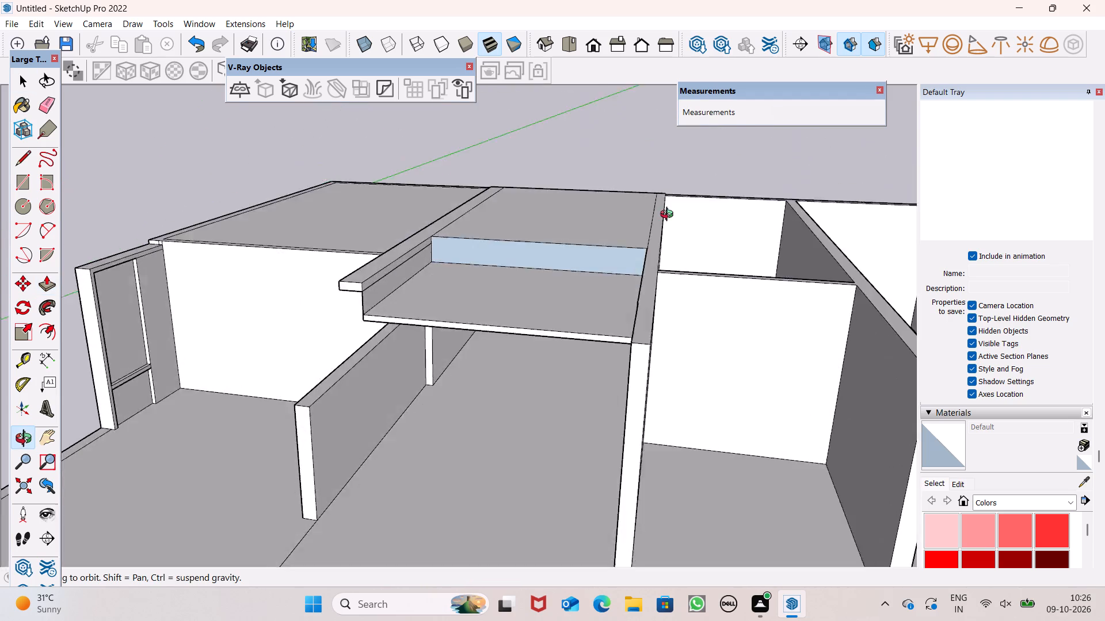
middle_click_drag(669, 216, 717, 88)
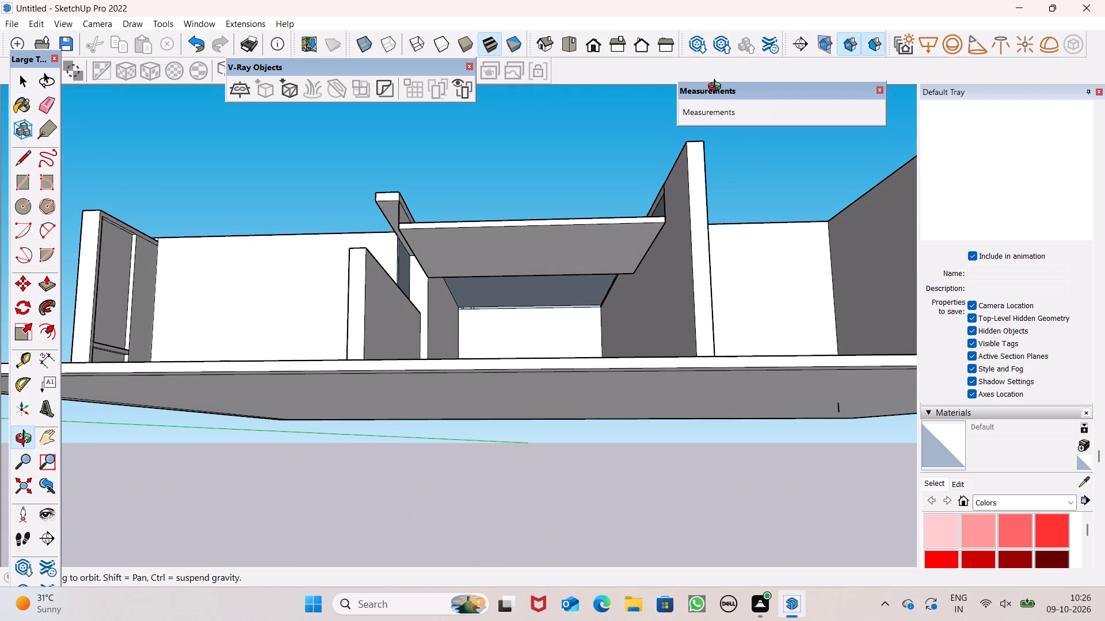
middle_click_drag(717, 88, 715, 88)
middle_click_drag(641, 195, 641, 367)
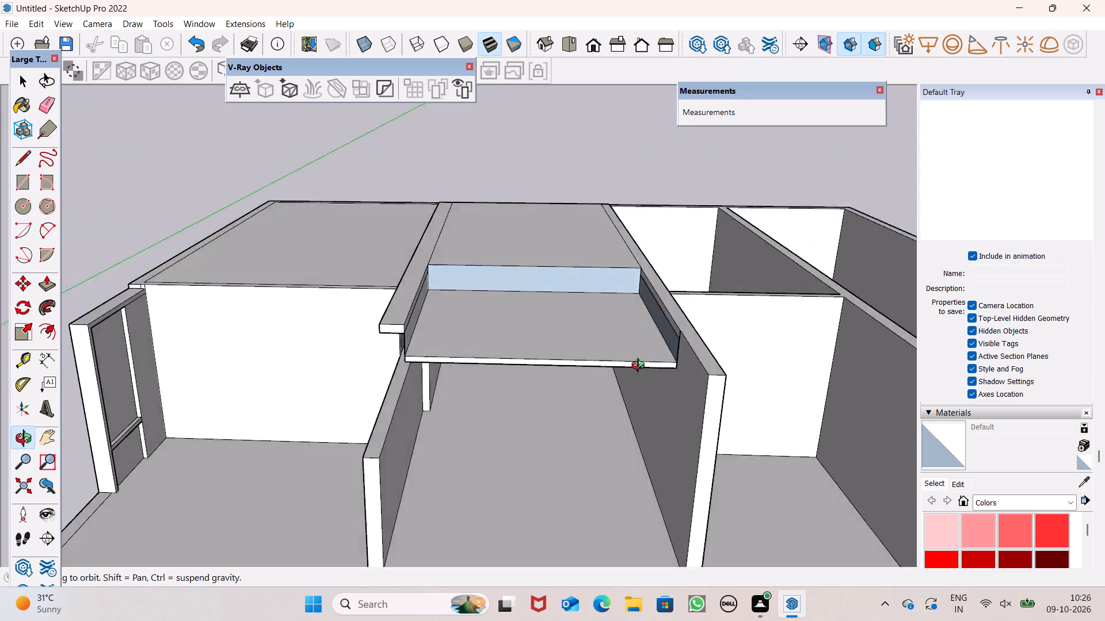
middle_click_drag(641, 367, 608, 415)
left_click(45, 282)
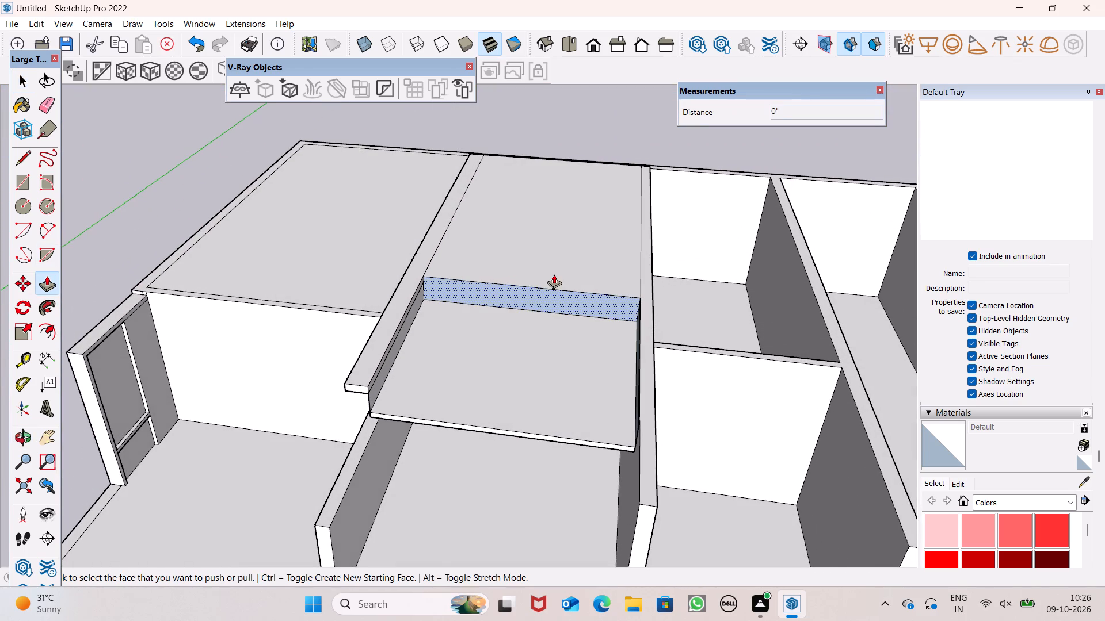
left_click_drag(554, 274, 555, 301)
scroll(506, 252, "up", 7)
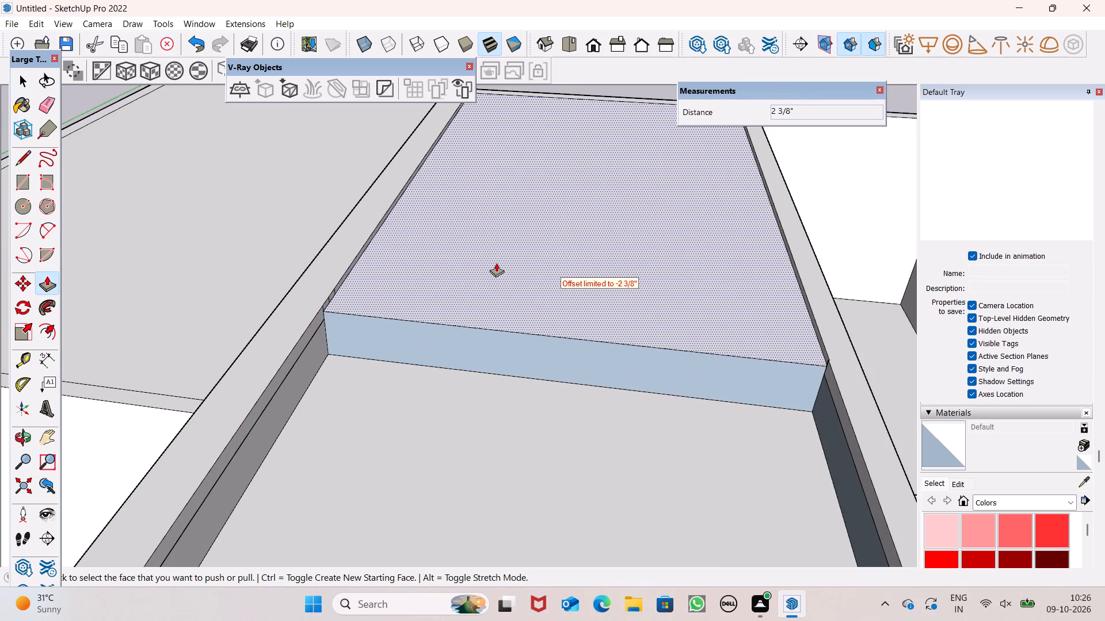
left_click_drag(496, 264, 479, 327)
left_click_drag(470, 282, 481, 310)
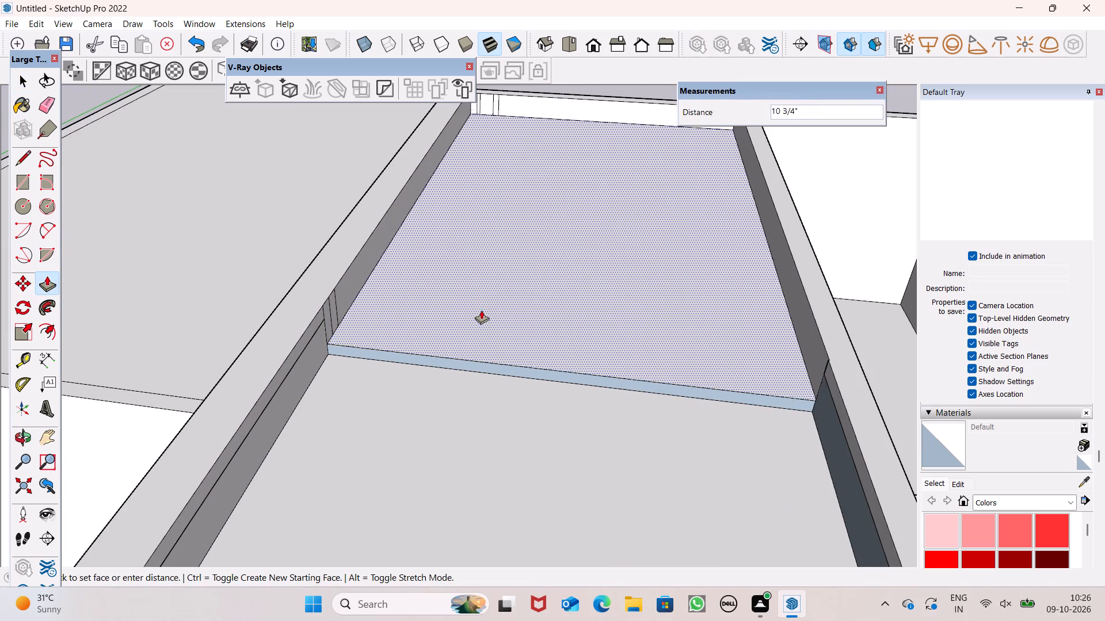
left_click_drag(481, 310, 445, 384)
Adjust the underside of the rear roof slab section to sit flush with the lowered outer section's underside.
scroll(445, 282, "down", 7)
middle_click_drag(435, 356, 476, 141)
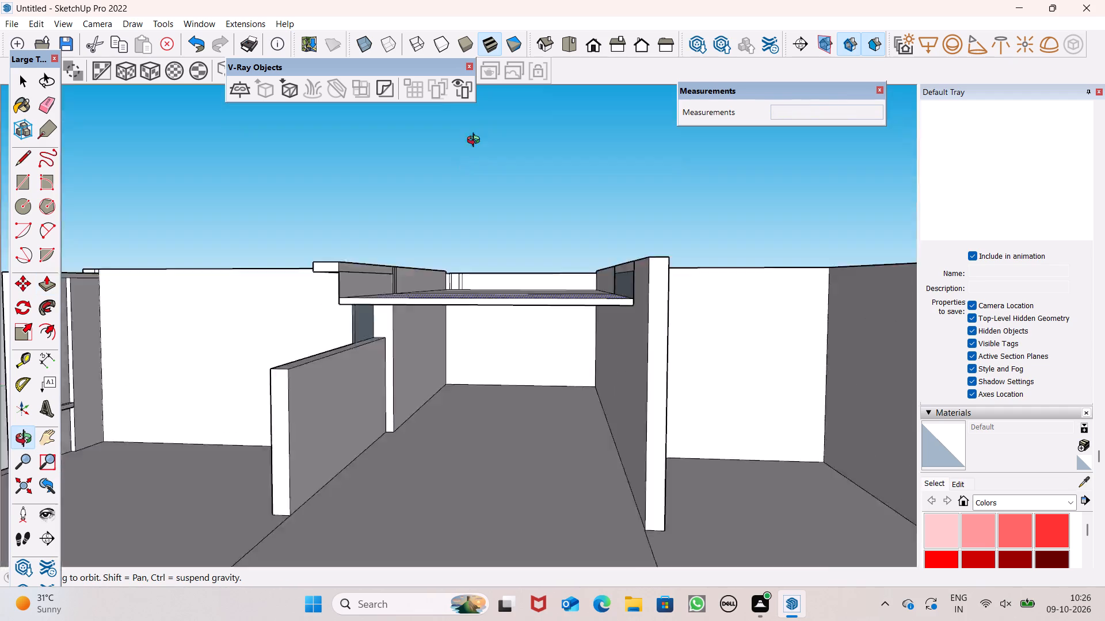
middle_click_drag(476, 141, 482, 160)
scroll(527, 274, "up", 4)
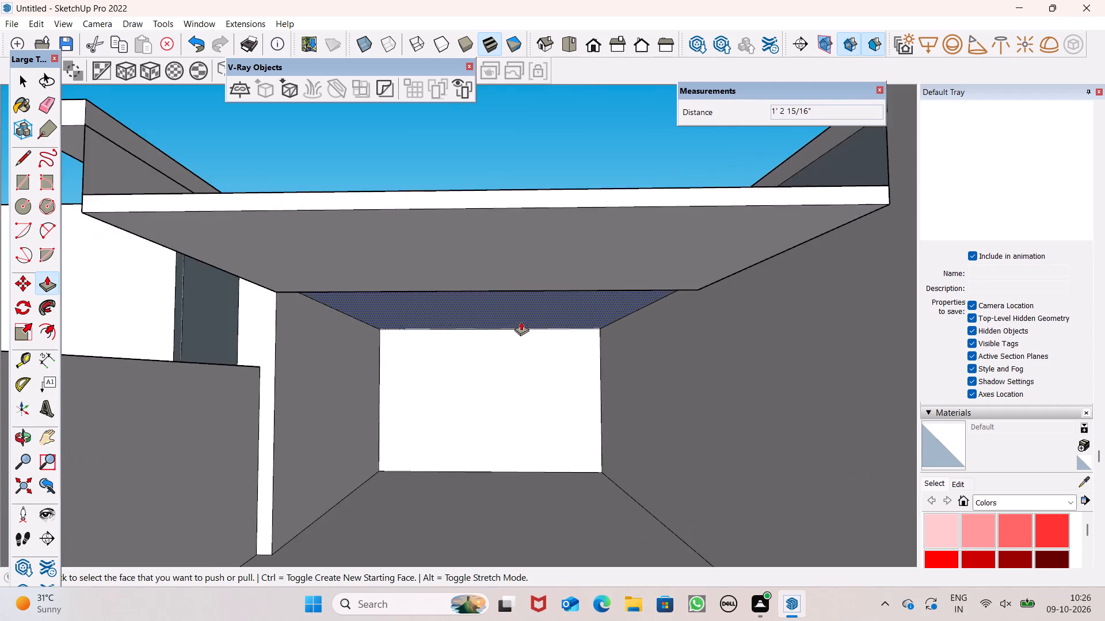
scroll(521, 321, "up", 3)
middle_click_drag(518, 319, 506, 300)
scroll(467, 315, "up", 2)
left_click_drag(468, 301, 469, 313)
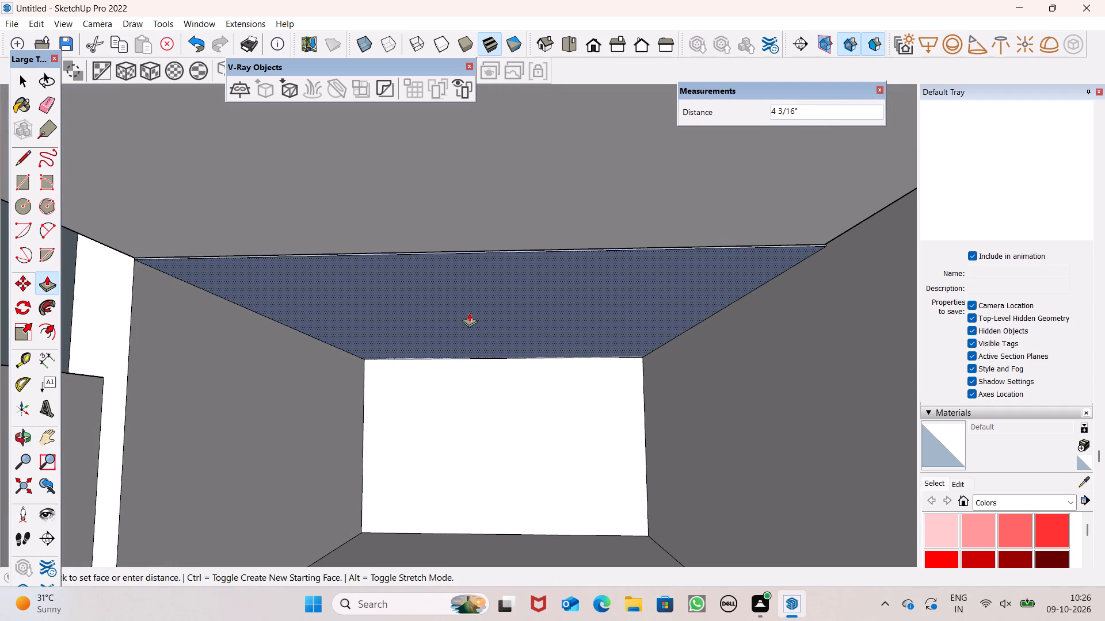
left_click_drag(469, 313, 467, 284)
left_click_drag(467, 283, 264, 278)
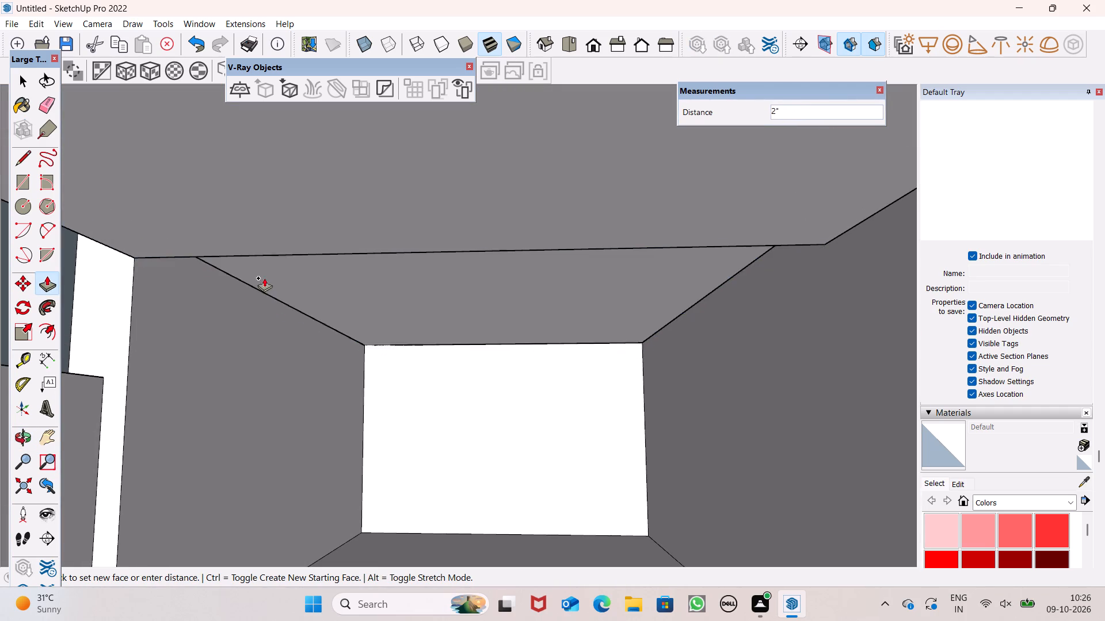
left_click_drag(264, 278, 258, 236)
scroll(407, 190, "down", 8)
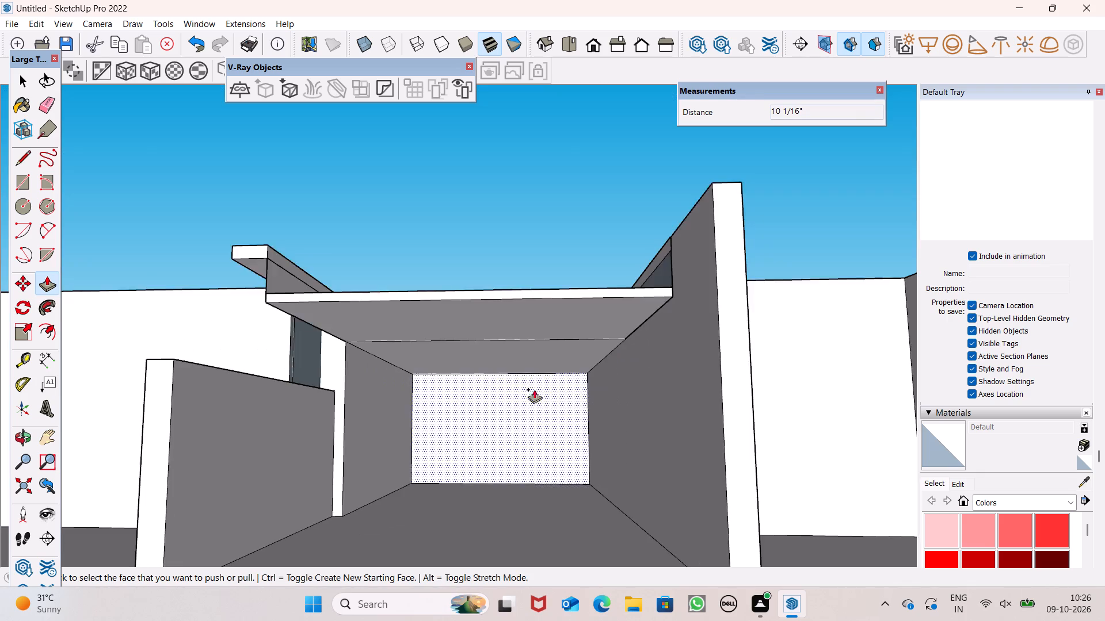
scroll(589, 350, "down", 2)
middle_click_drag(612, 356, 614, 492)
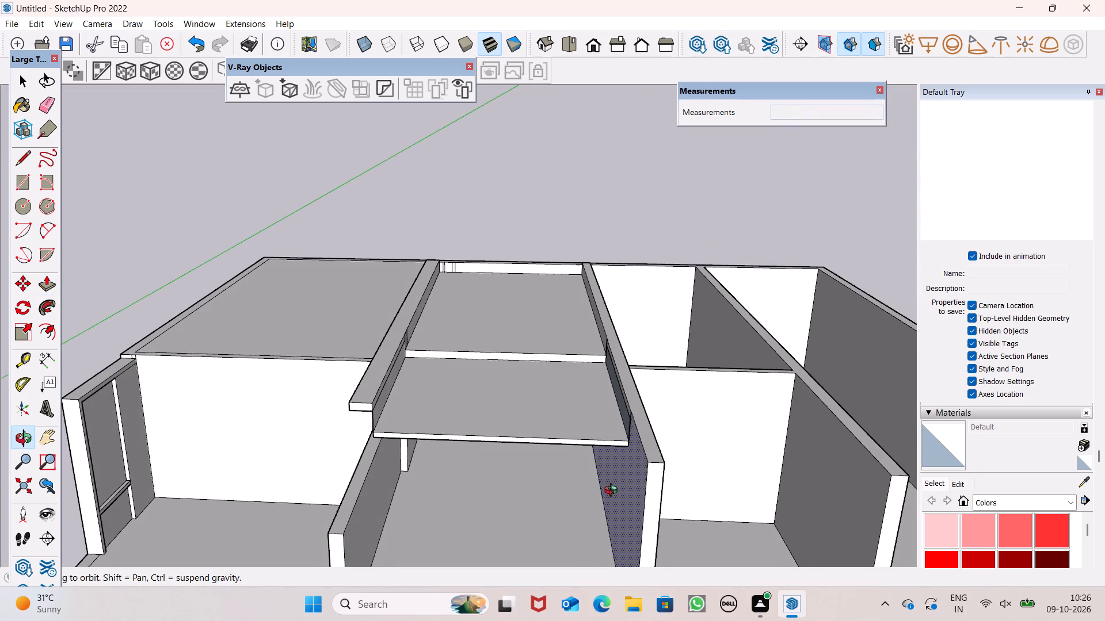
middle_click_drag(614, 492, 609, 499)
scroll(609, 499, "up", 1)
key("space")
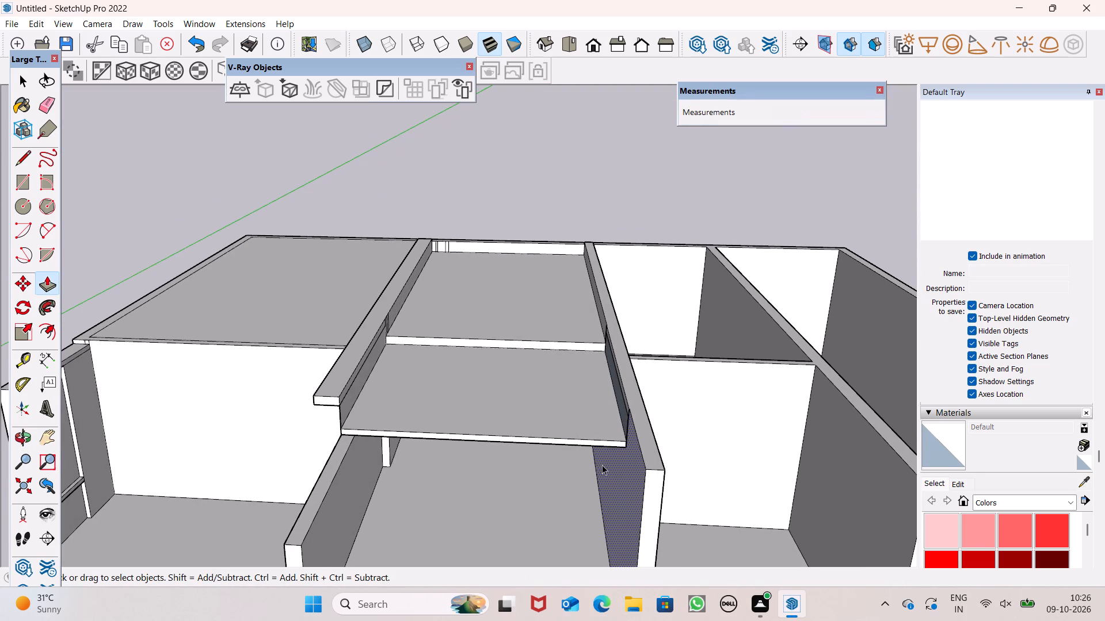
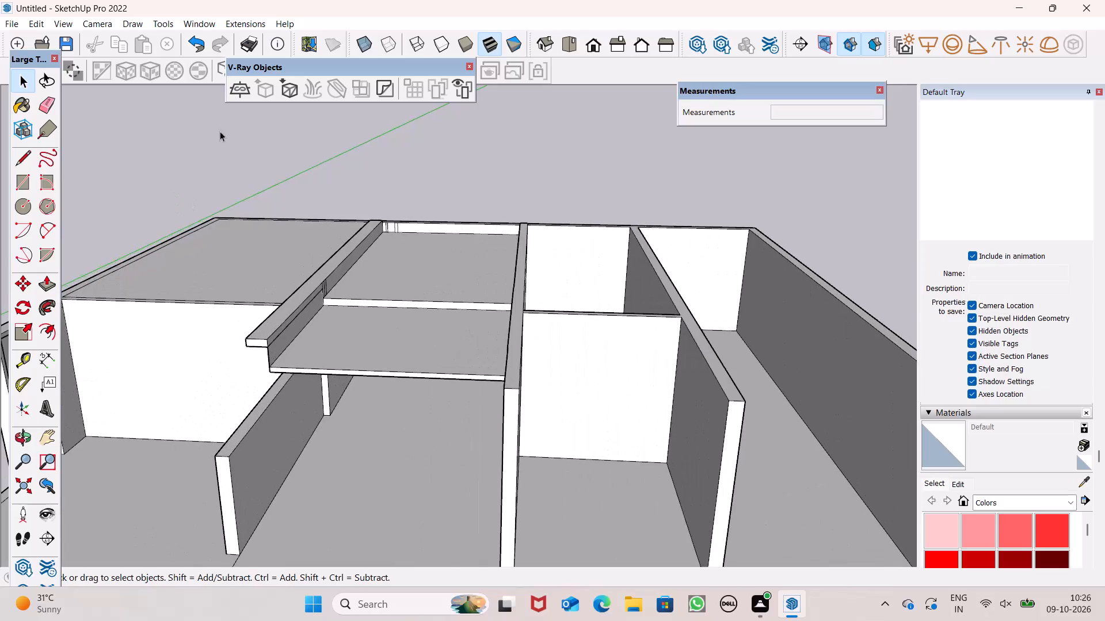
Examine the lowered slab between the two partition walls and the surrounding rooms from several angles.
scroll(330, 191, "down", 2)
middle_click_drag(352, 278, 224, 229)
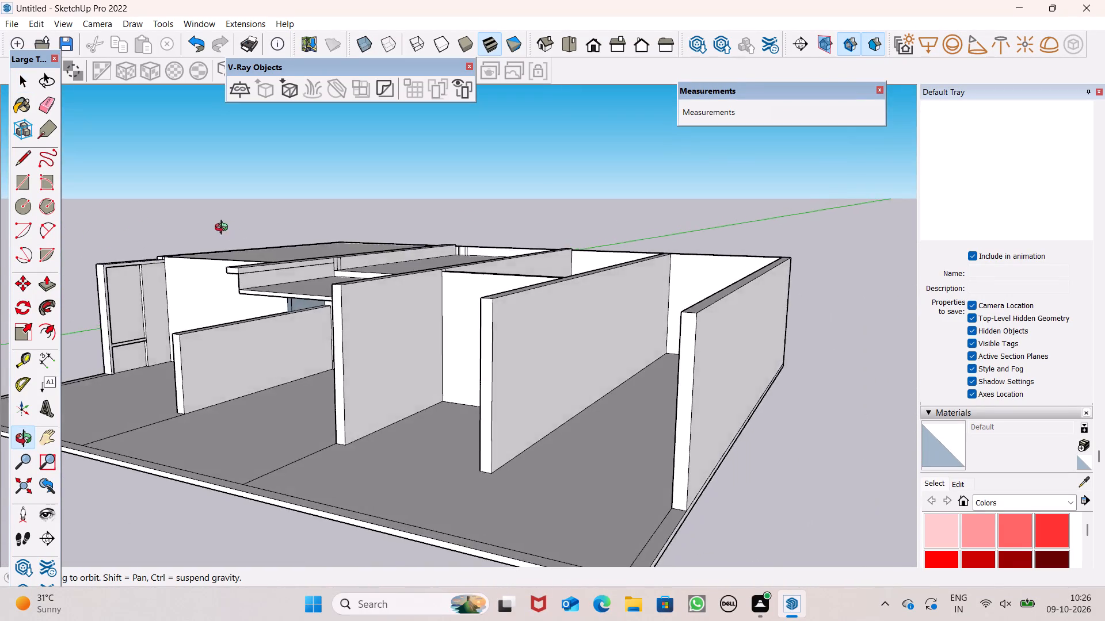
middle_click_drag(224, 229, 188, 344)
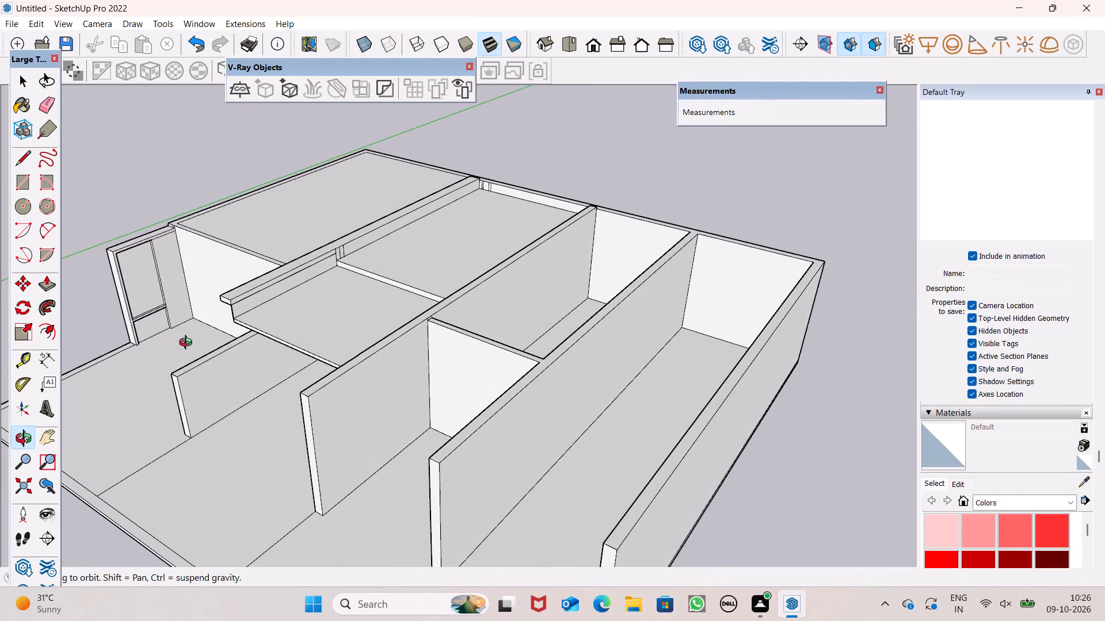
middle_click_drag(188, 344, 486, 331)
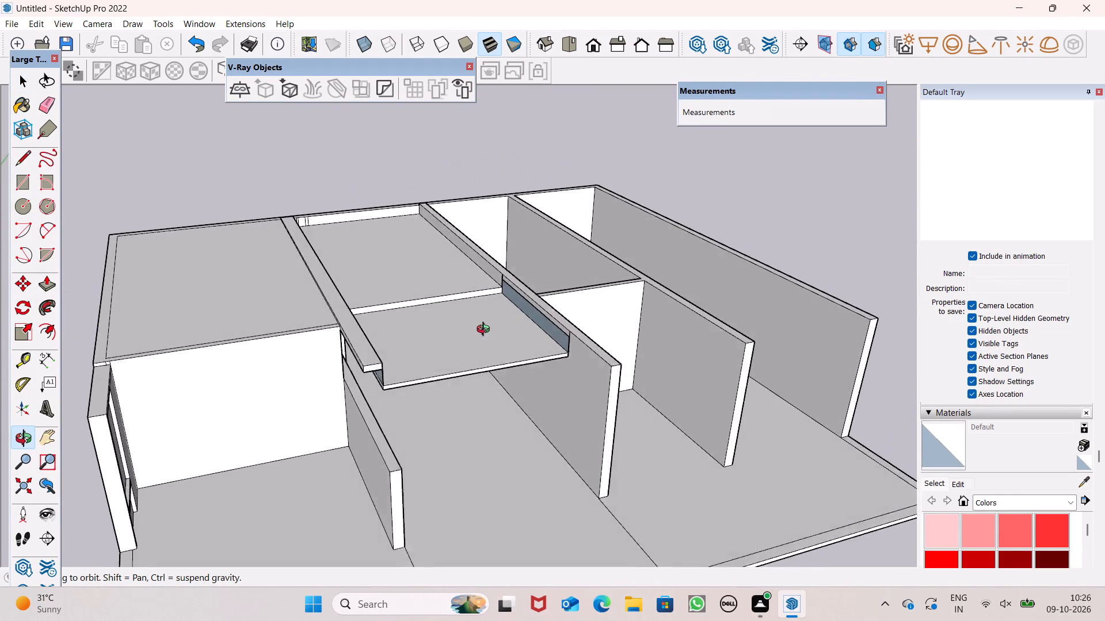
middle_click_drag(486, 331, 439, 328)
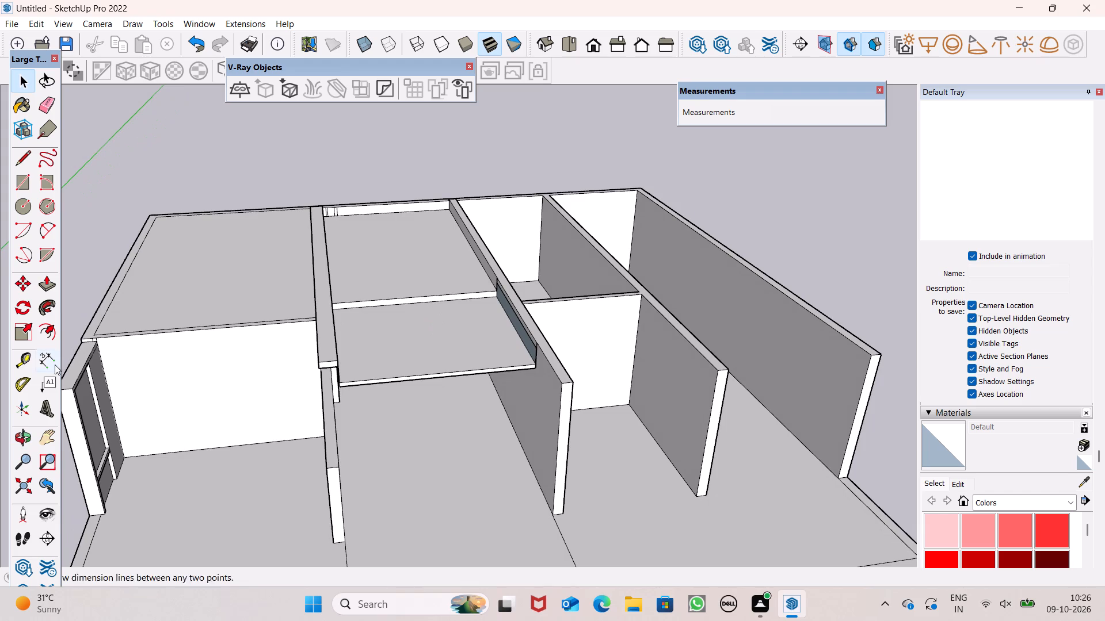
scroll(514, 414, "up", 1)
middle_click_drag(514, 414, 517, 282)
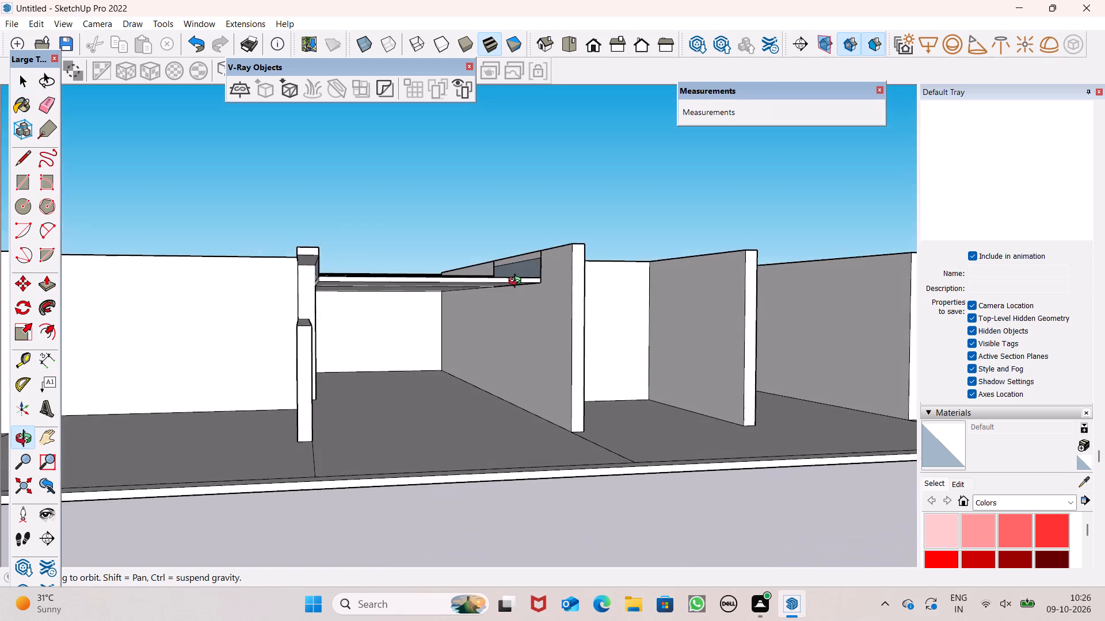
middle_click_drag(517, 282, 482, 362)
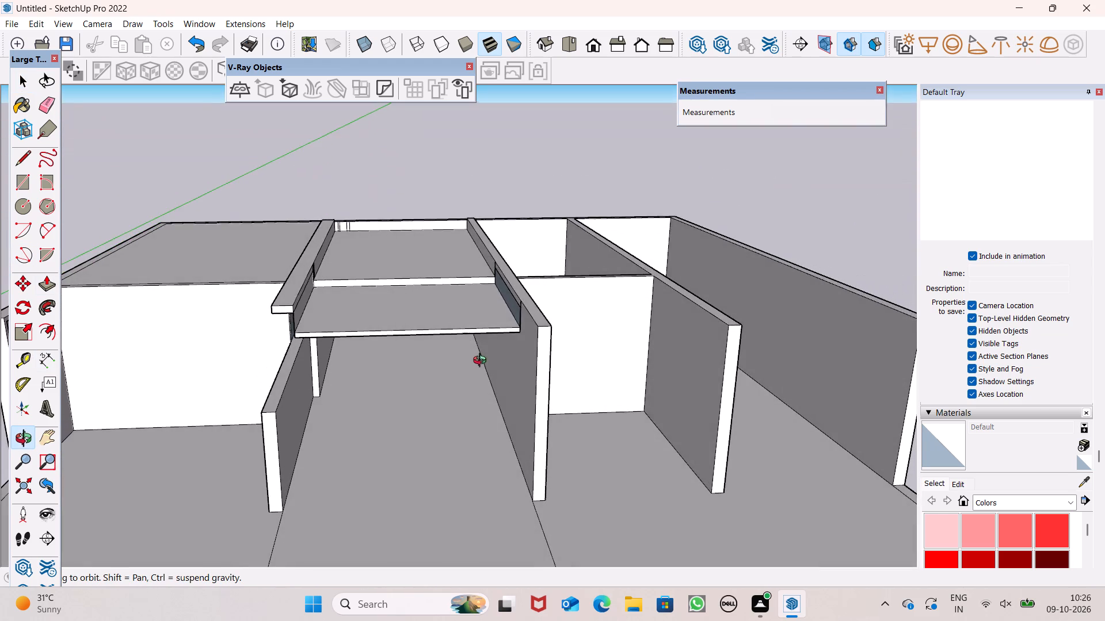
middle_click_drag(482, 362, 483, 401)
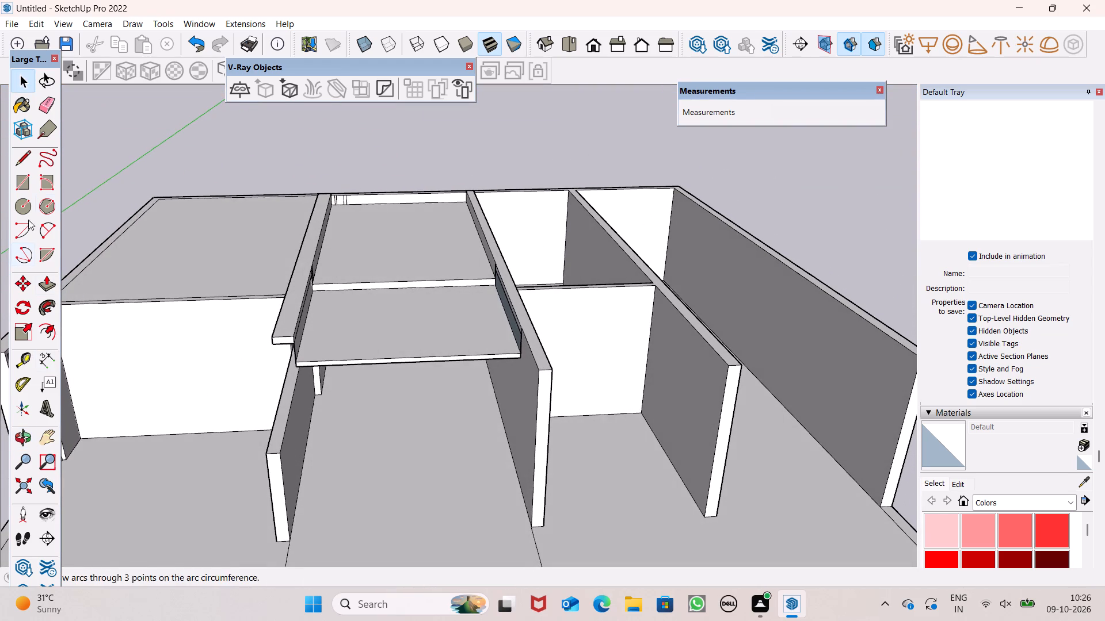
Erase the vertical edge at the open end of the blue-grey strip where the lowered slab meets the partition wall.
scroll(538, 381, "up", 6)
middle_click_drag(545, 351, 699, 316)
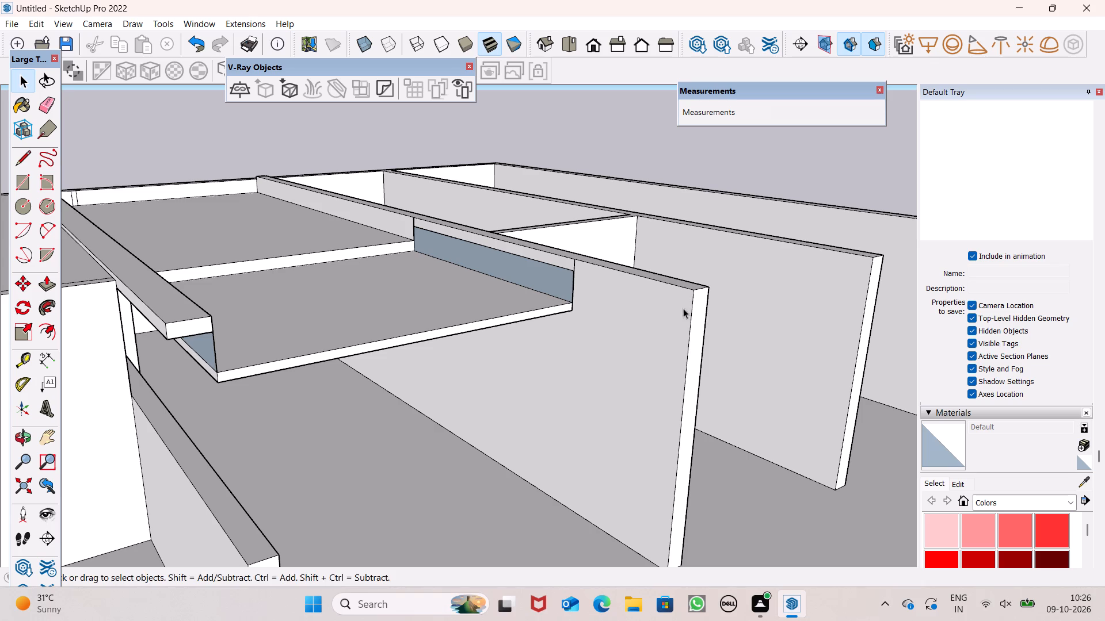
left_click(47, 105)
scroll(467, 313, "up", 1)
scroll(475, 317, "down", 1)
scroll(475, 317, "up", 2)
scroll(597, 274, "up", 4)
left_click(597, 273)
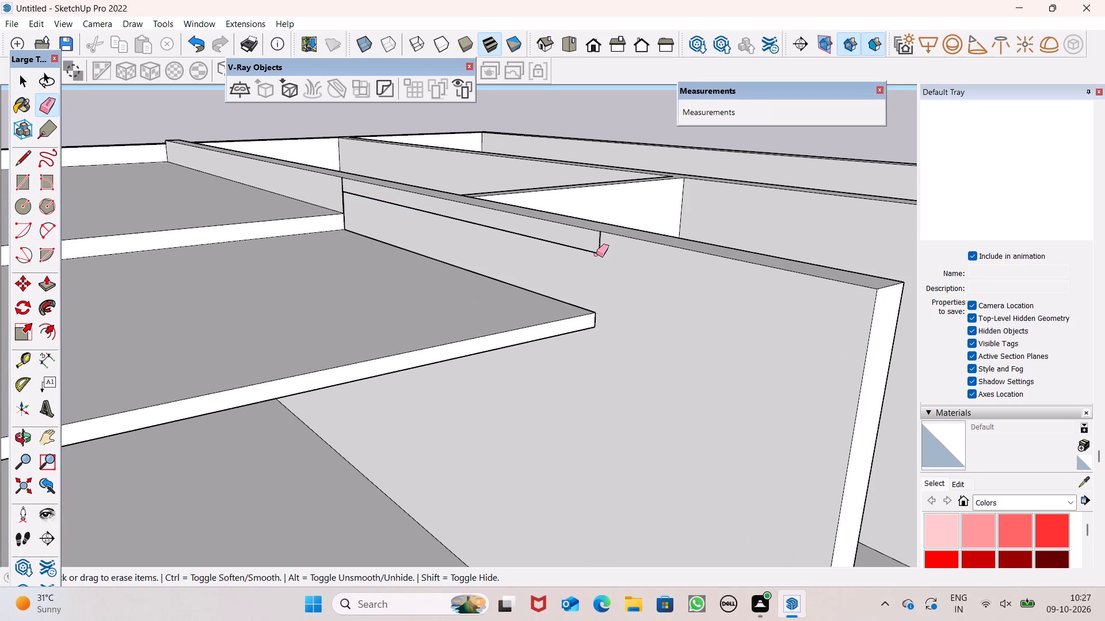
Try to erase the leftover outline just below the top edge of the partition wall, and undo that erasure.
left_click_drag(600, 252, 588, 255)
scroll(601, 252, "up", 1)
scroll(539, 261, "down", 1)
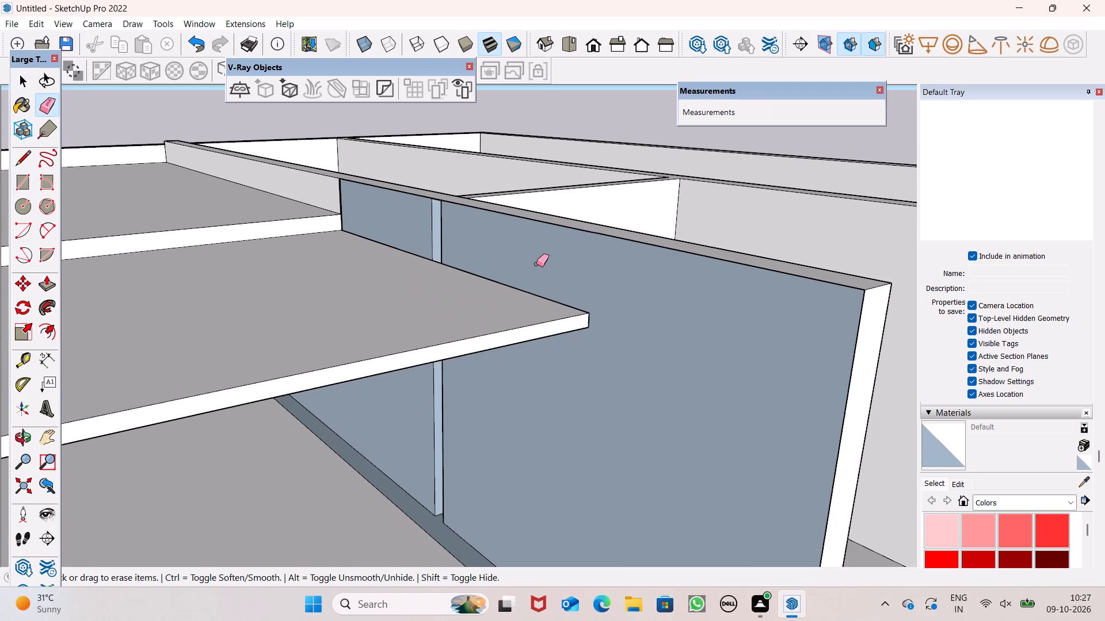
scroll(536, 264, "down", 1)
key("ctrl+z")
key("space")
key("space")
Examine the partition walls on both sides of the lowered slab and the space beneath it.
scroll(555, 279, "down", 1)
scroll(555, 283, "up", 1)
scroll(555, 284, "down", 3)
scroll(555, 284, "up", 1)
scroll(553, 285, "down", 1)
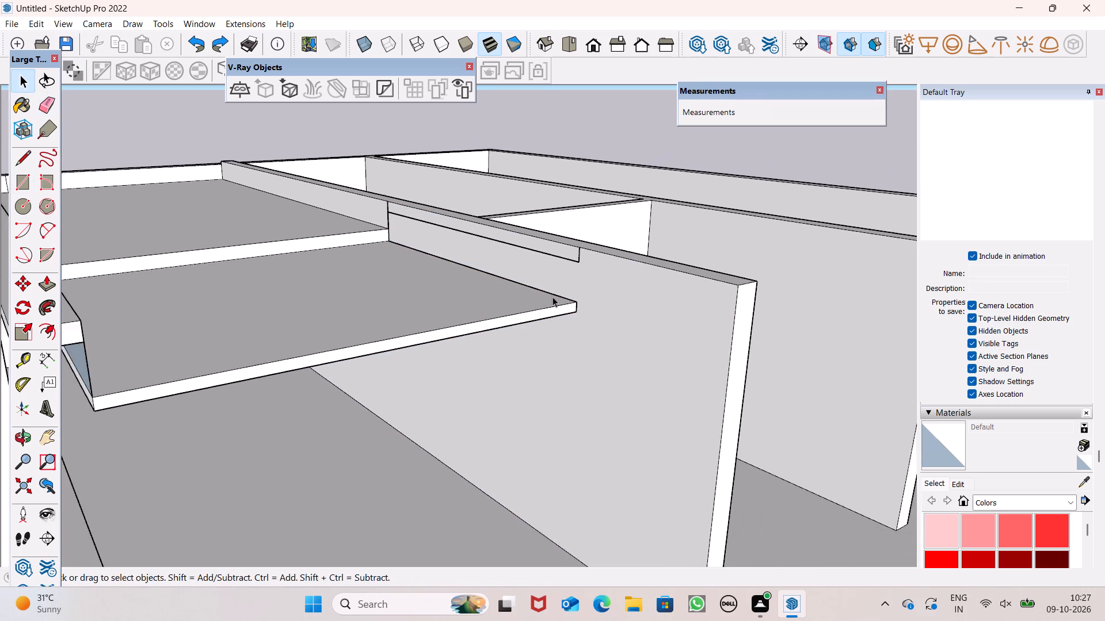
middle_click_drag(612, 328, 0, 371)
scroll(170, 286, "down", 3)
middle_click_drag(250, 352, 500, 412)
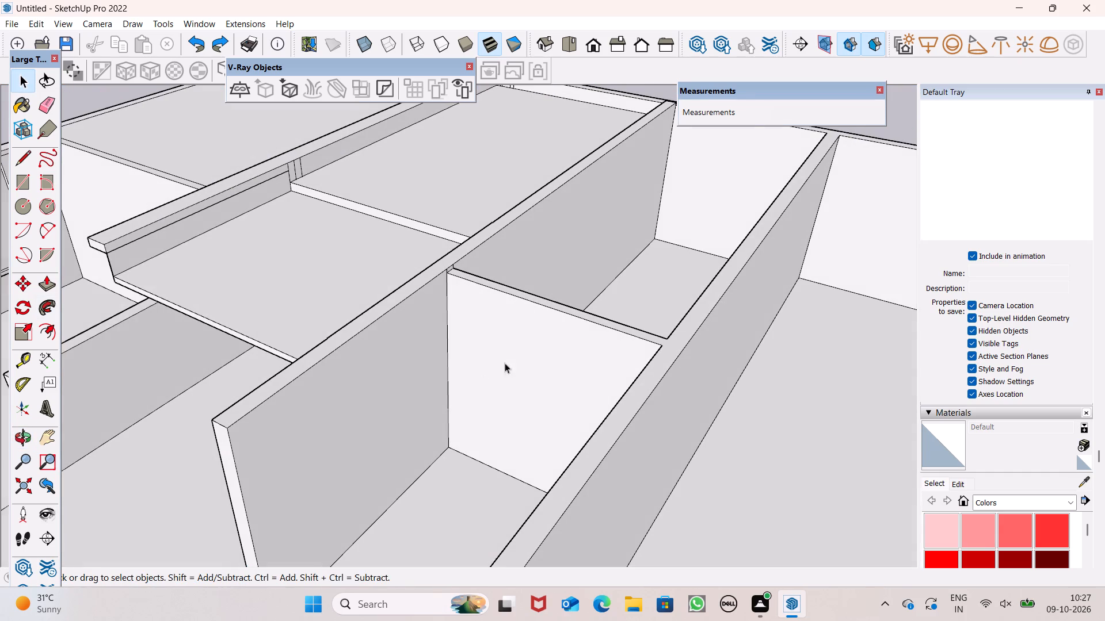
middle_click_drag(605, 253, 715, 256)
scroll(505, 174, "down", 6)
middle_click_drag(416, 237, 458, 200)
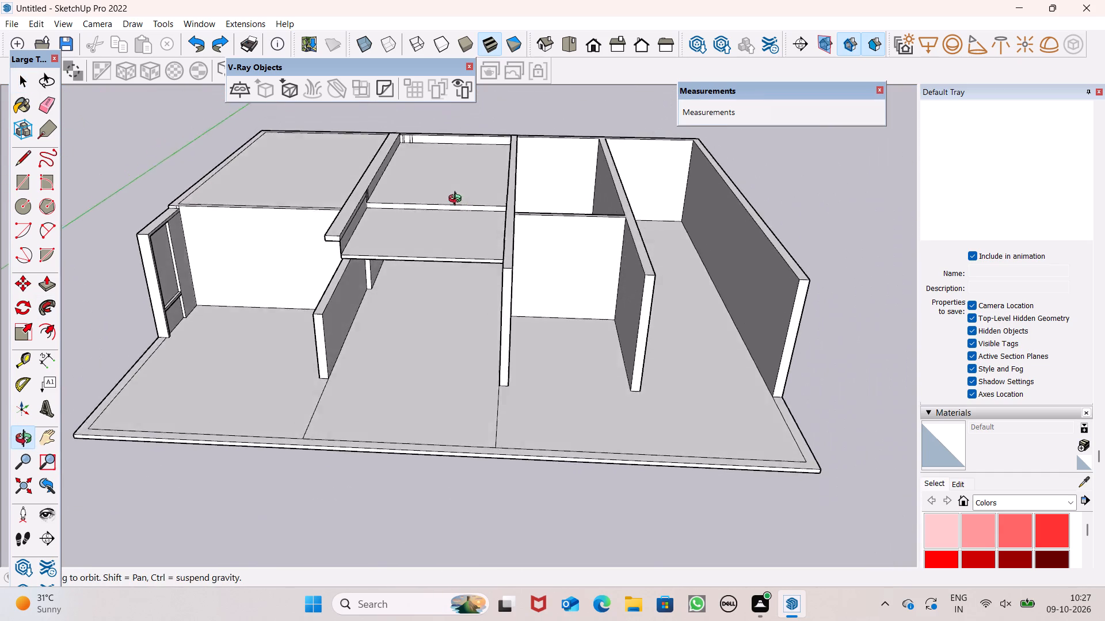
middle_click_drag(458, 200, 436, 195)
scroll(235, 246, "up", 4)
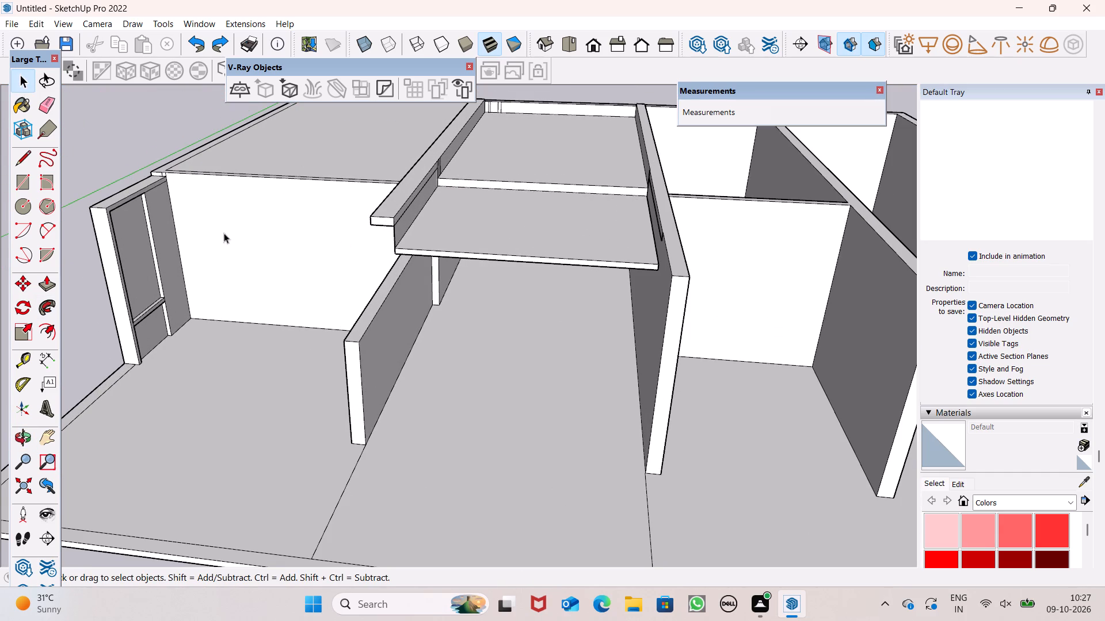
middle_click_drag(562, 373, 386, 286)
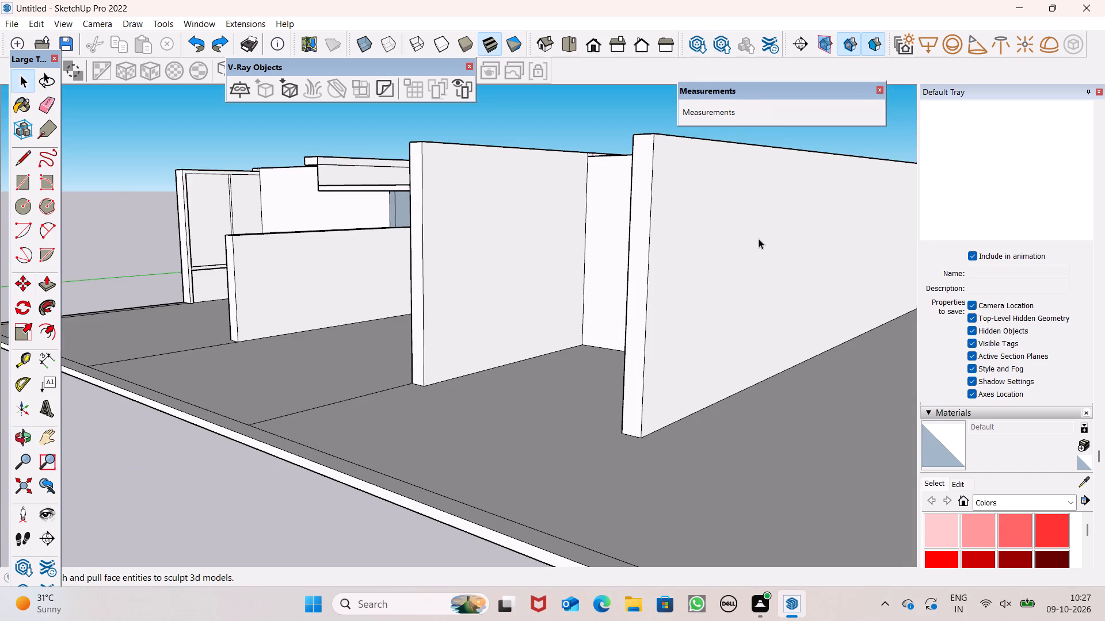
middle_click_drag(765, 241, 917, 264)
scroll(917, 269, "up", 1)
left_click(407, 241)
key("space")
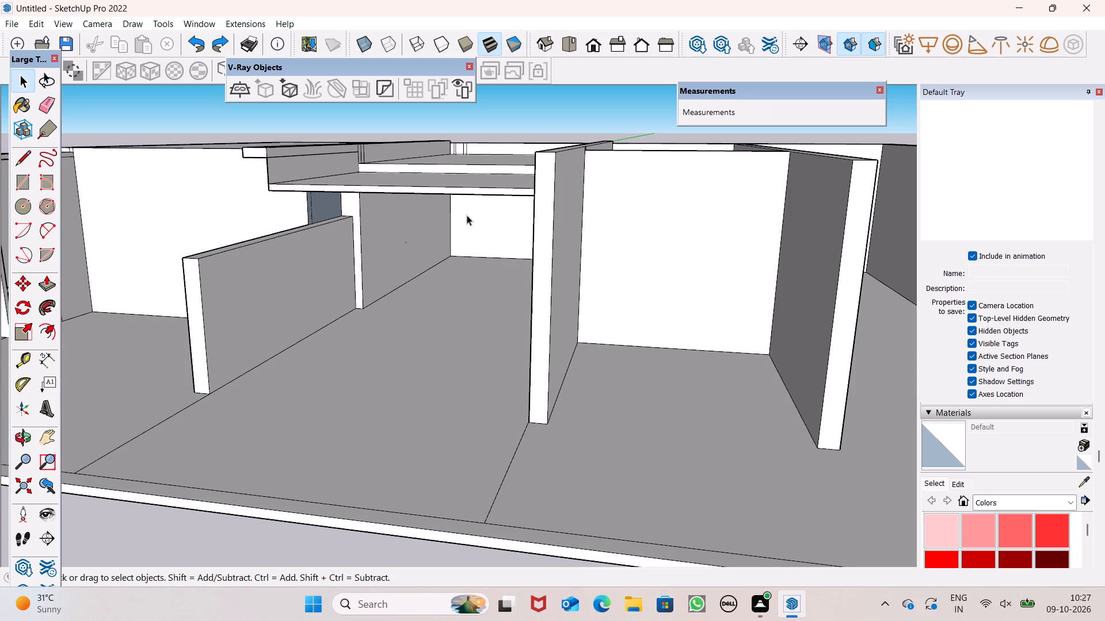
left_click(536, 118)
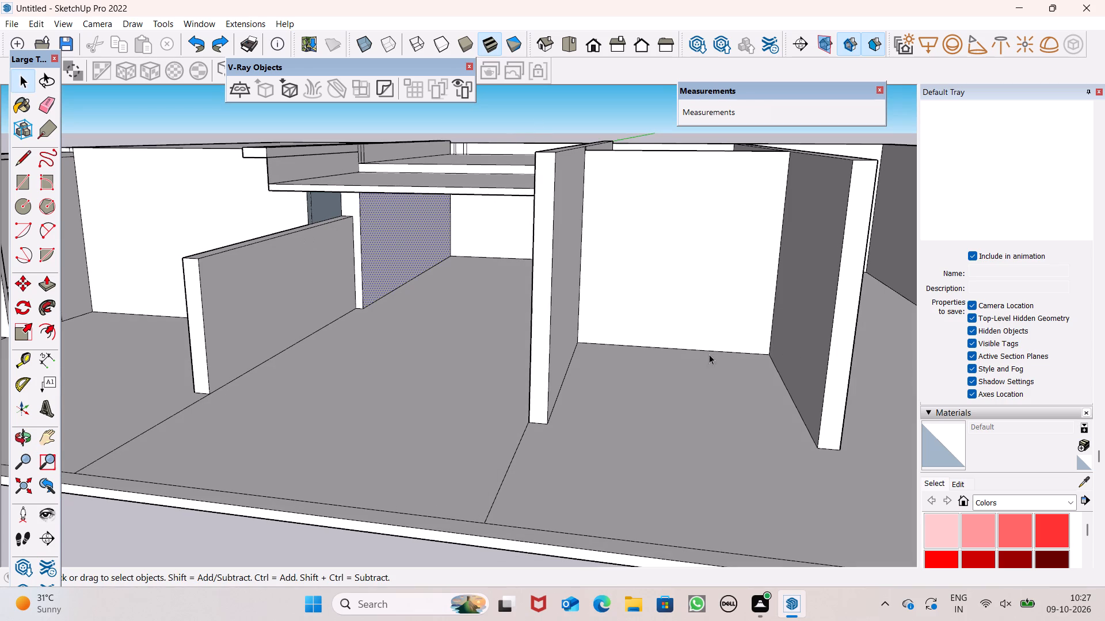
scroll(535, 271, "down", 3)
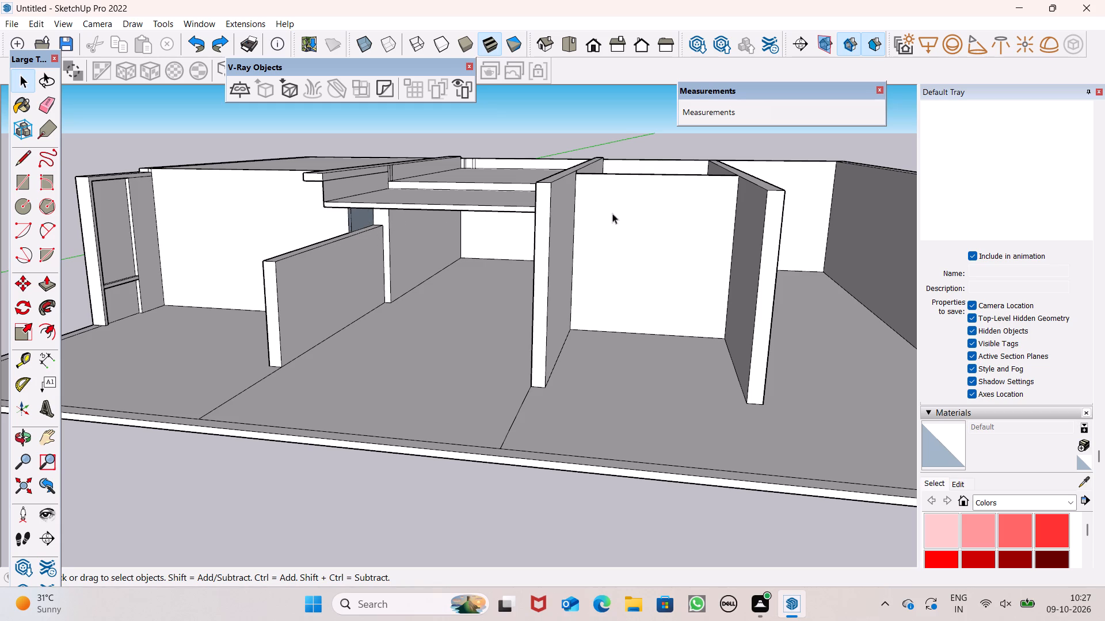
Examine the lowered slab and its junctions with the two partition walls from above and from the front.
scroll(572, 269, "down", 2)
middle_click_drag(559, 290, 601, 431)
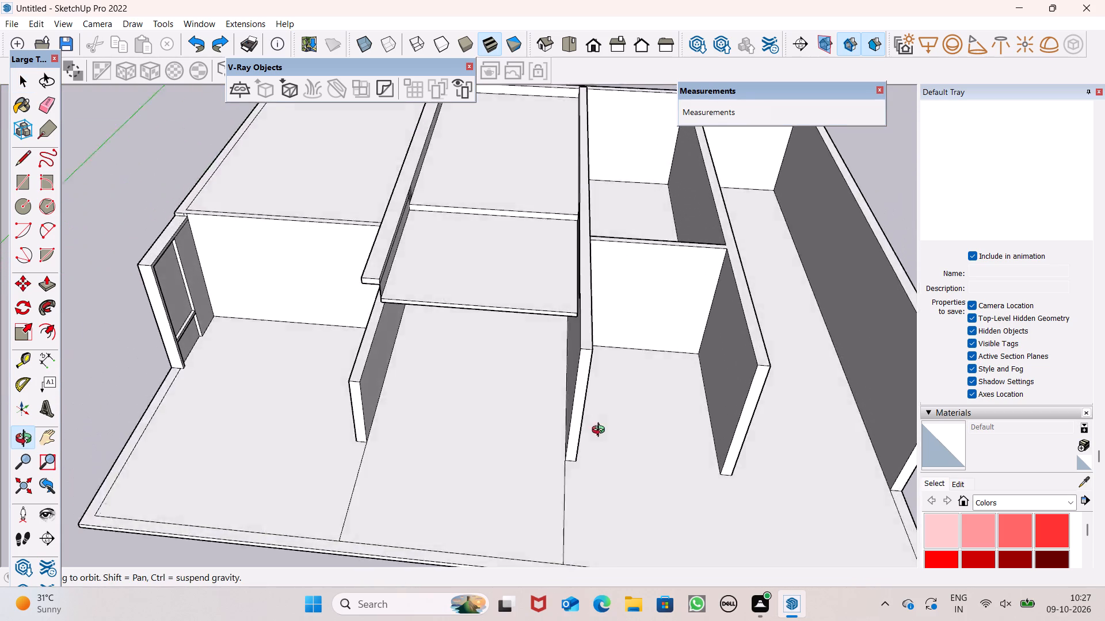
middle_click_drag(601, 431, 630, 355)
scroll(477, 244, "up", 1)
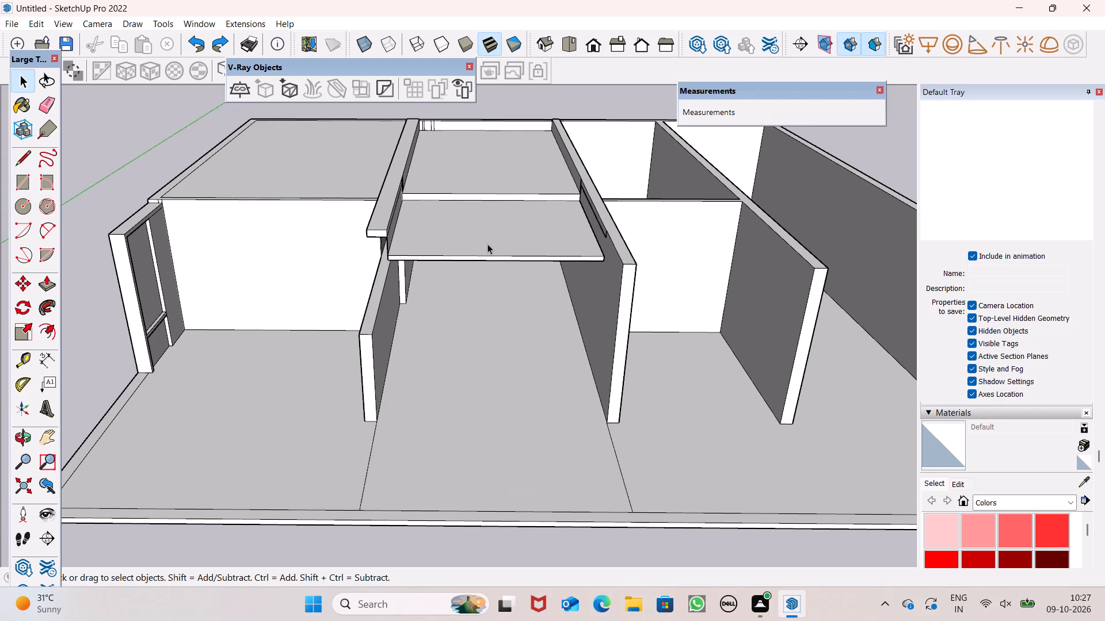
scroll(487, 244, "up", 5)
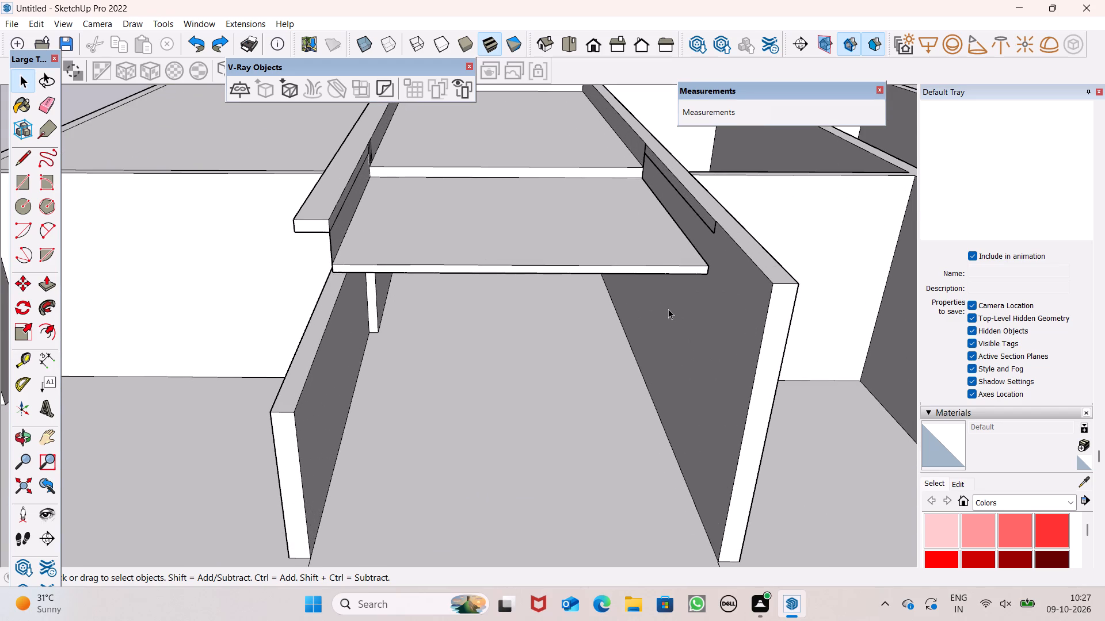
scroll(408, 360, "down", 4)
middle_click_drag(466, 377, 469, 334)
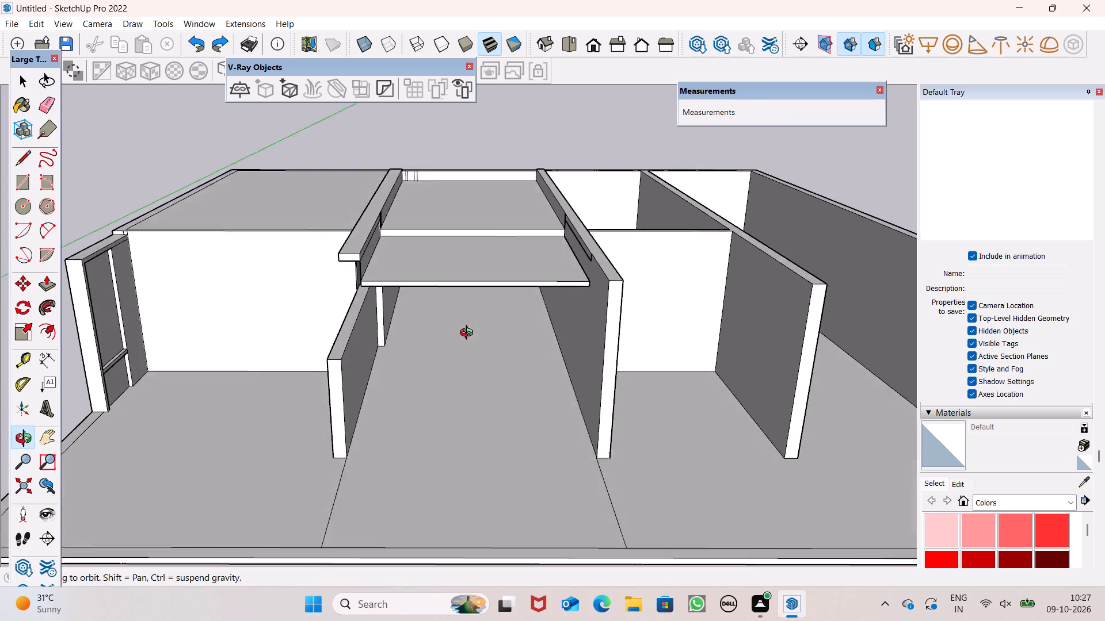
middle_click_drag(469, 334, 509, 333)
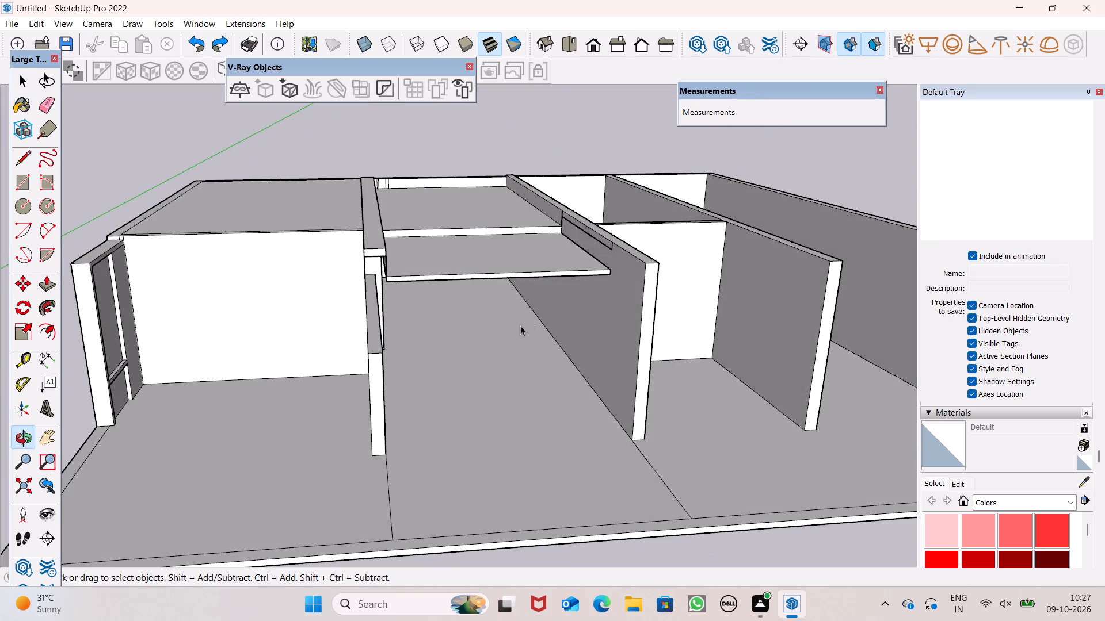
scroll(565, 298, "up", 4)
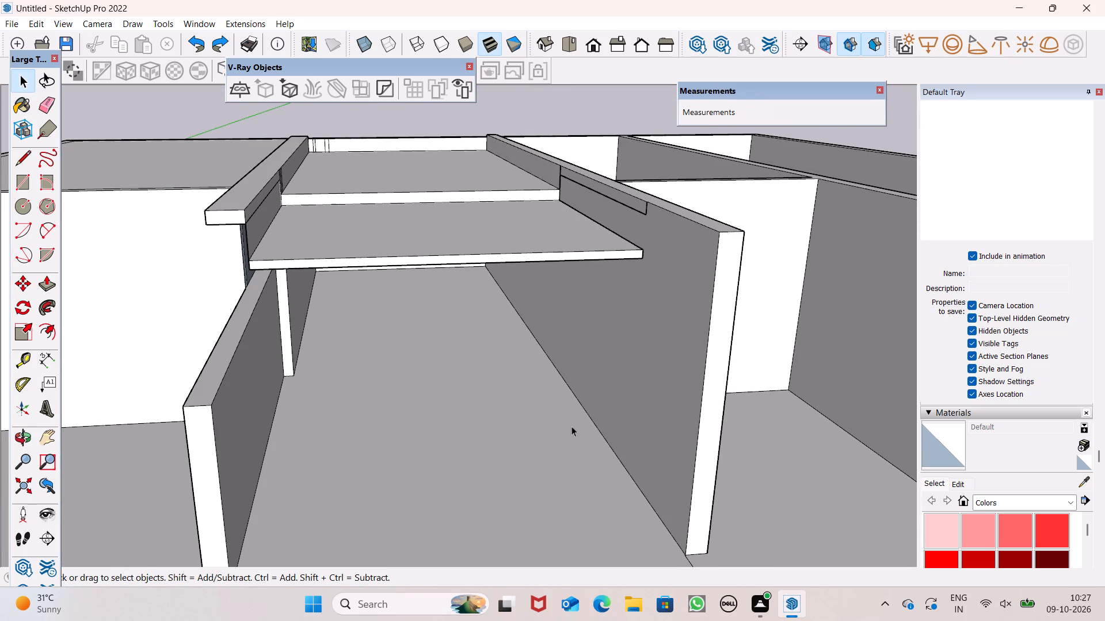
scroll(783, 329, "up", 1)
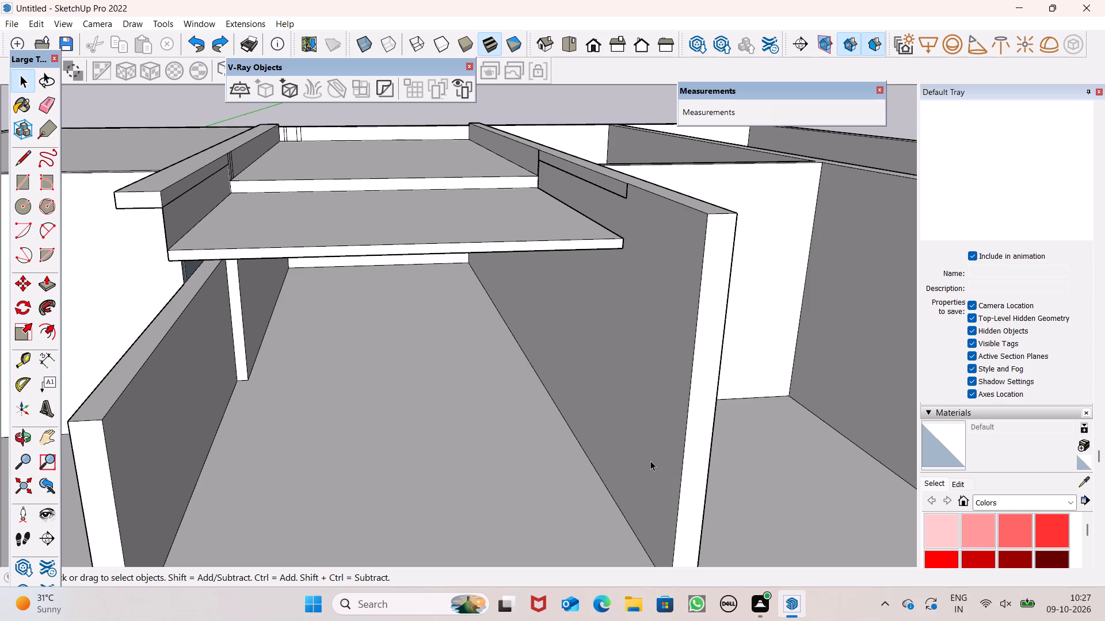
scroll(212, 108, "down", 2)
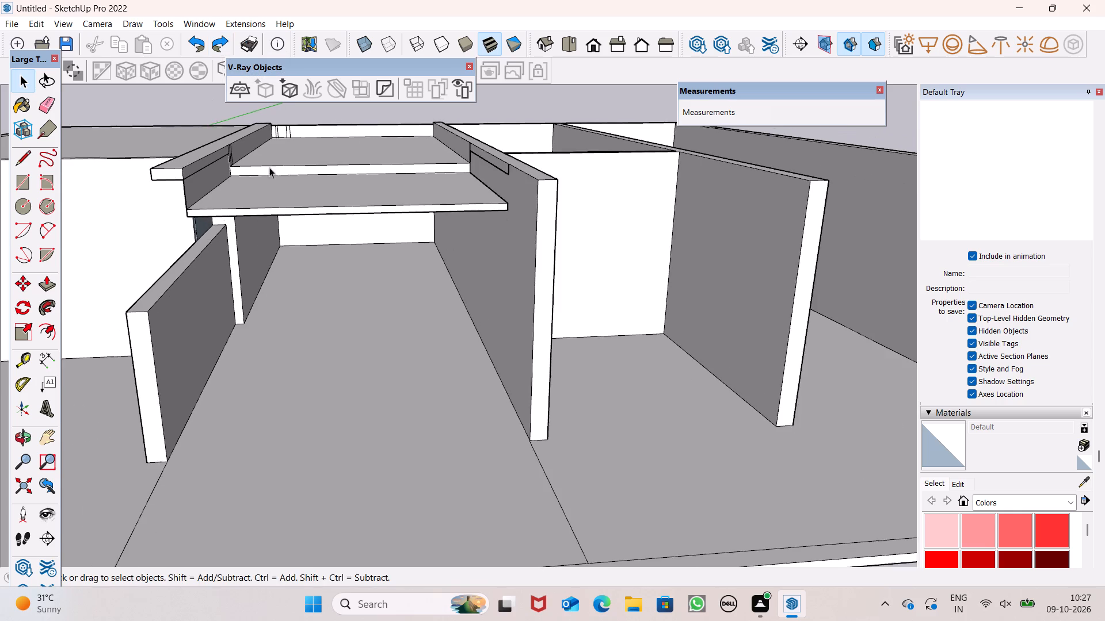
scroll(269, 167, "down", 2)
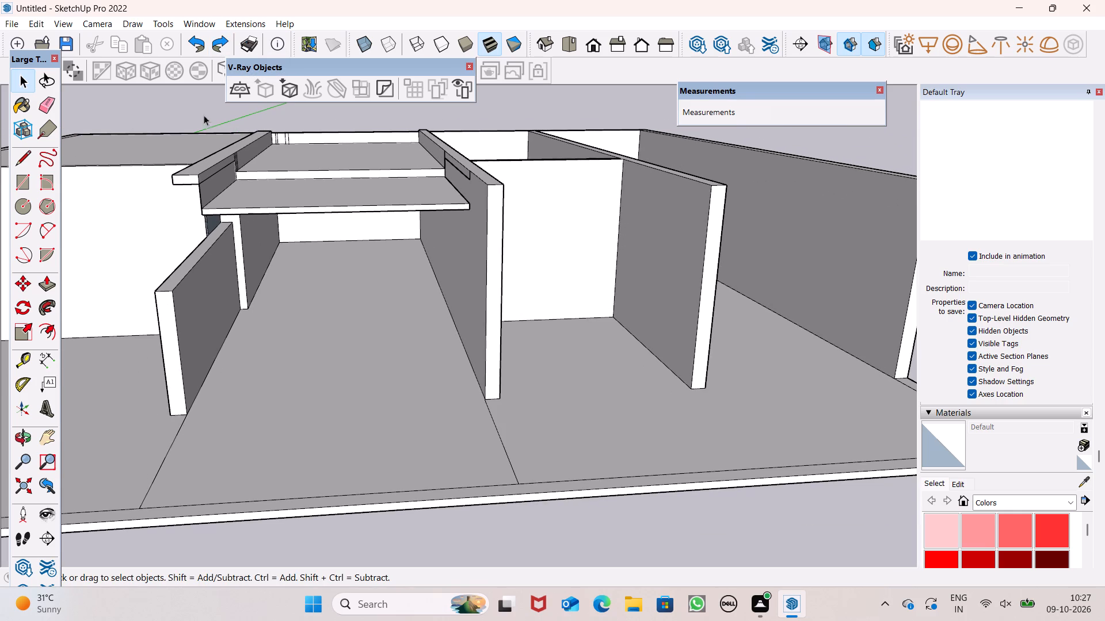
scroll(254, 117, "up", 4)
scroll(306, 177, "down", 2)
middle_click_drag(352, 304, 373, 345)
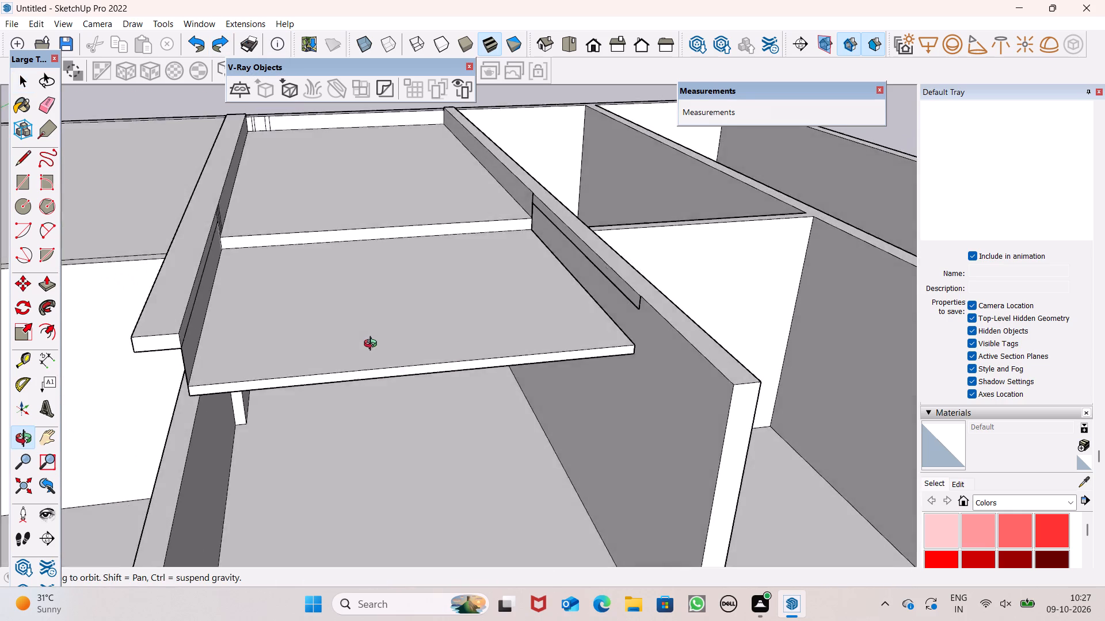
middle_click_drag(373, 345, 356, 392)
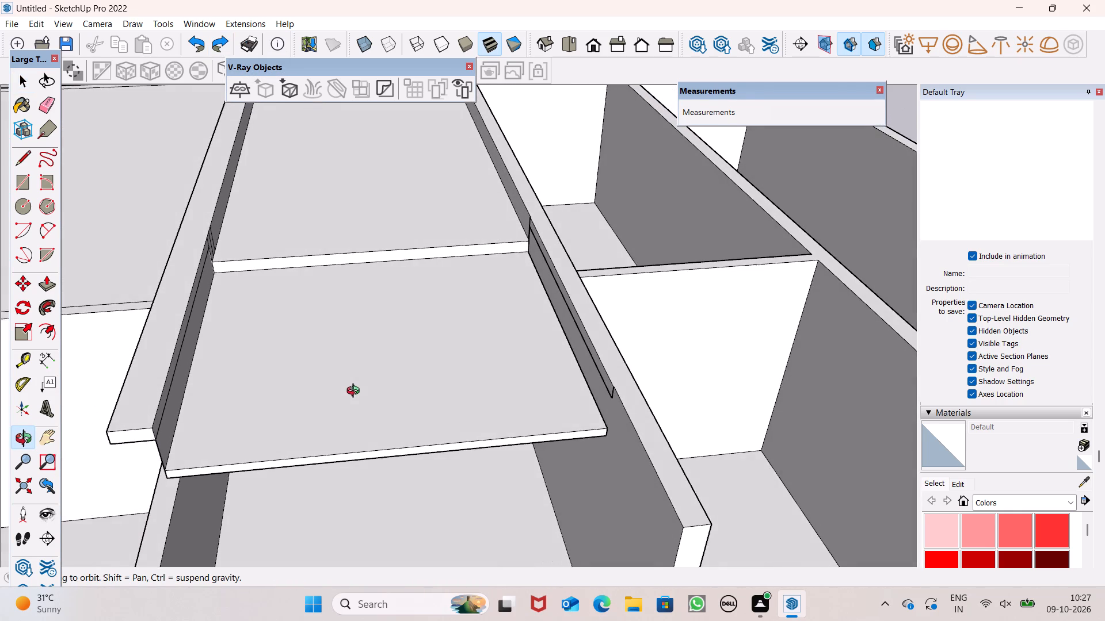
middle_click_drag(356, 392, 372, 345)
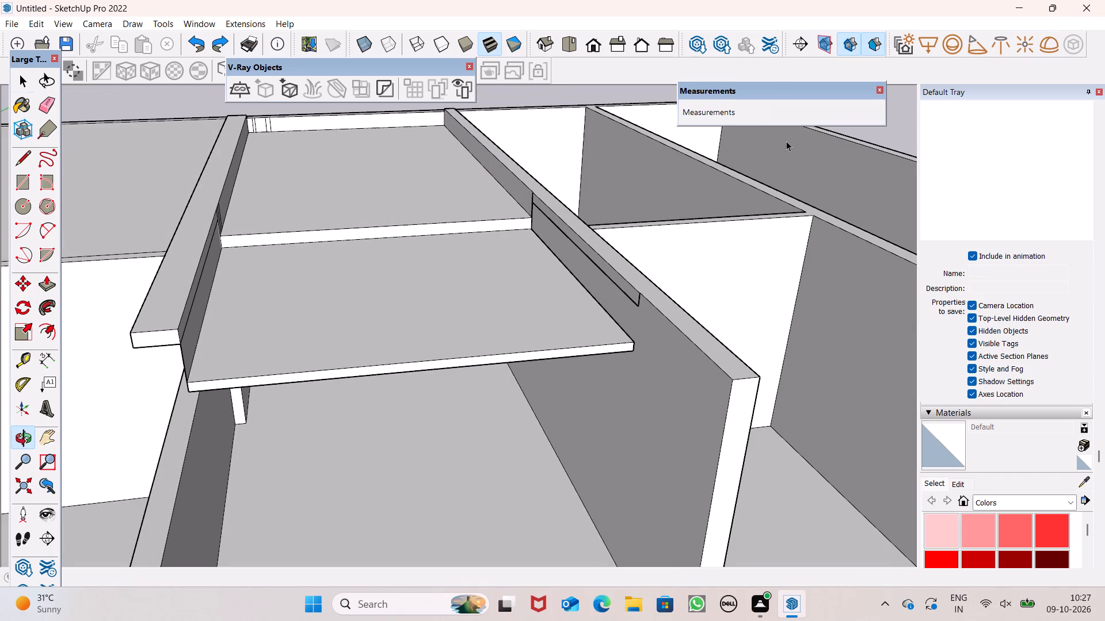
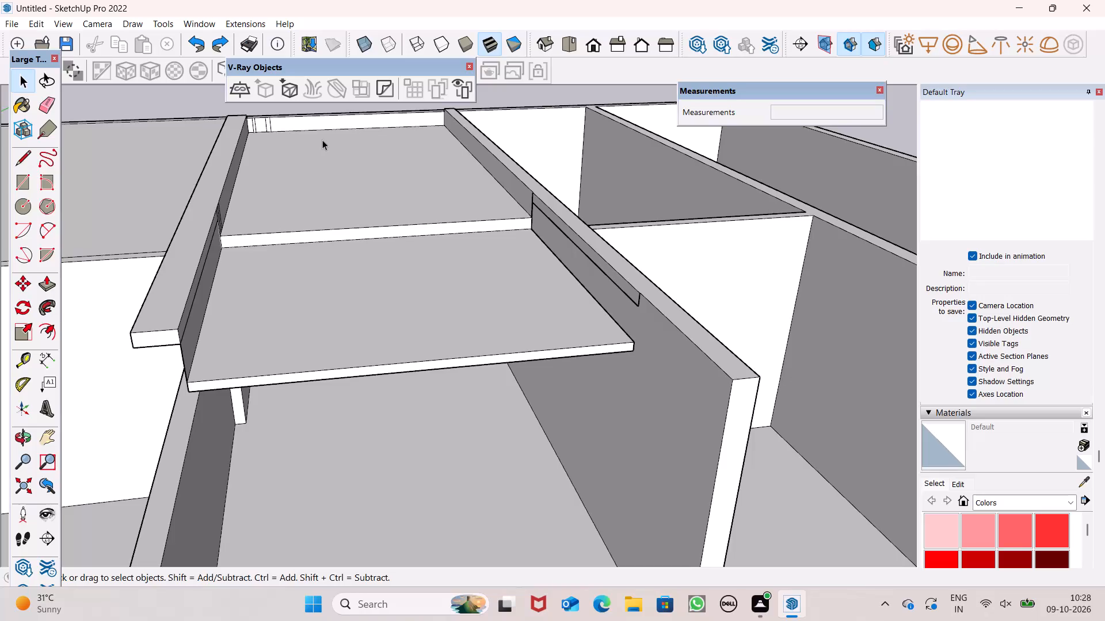
Examine the lowered slab and its junctions with the partition walls from the front, below and above.
middle_click_drag(472, 321, 439, 308)
scroll(472, 321, "up", 1)
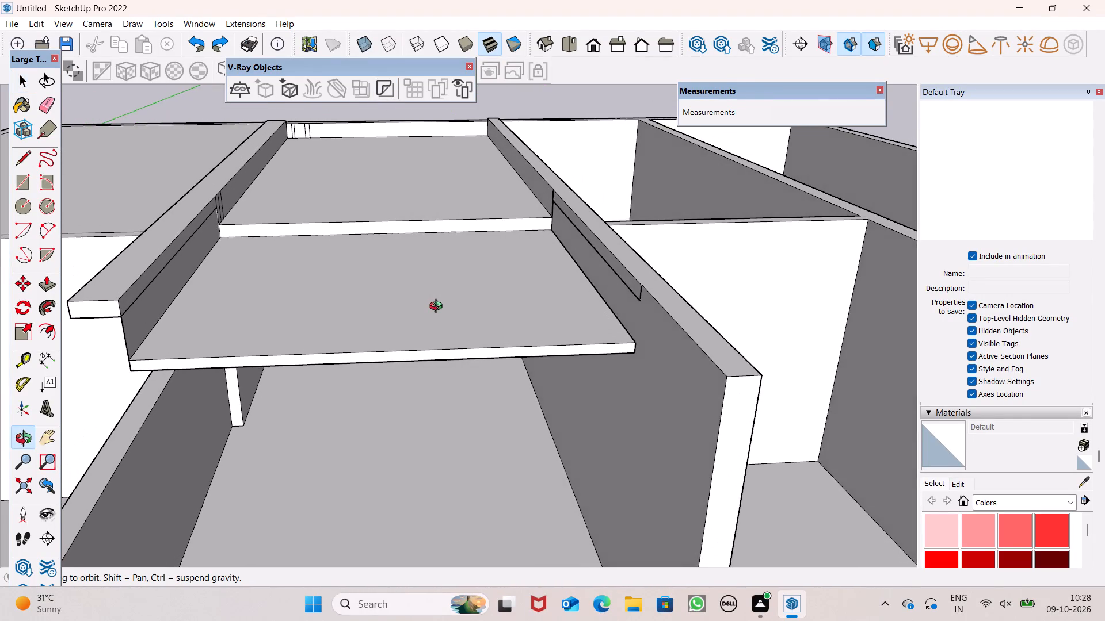
middle_click_drag(439, 308, 555, 248)
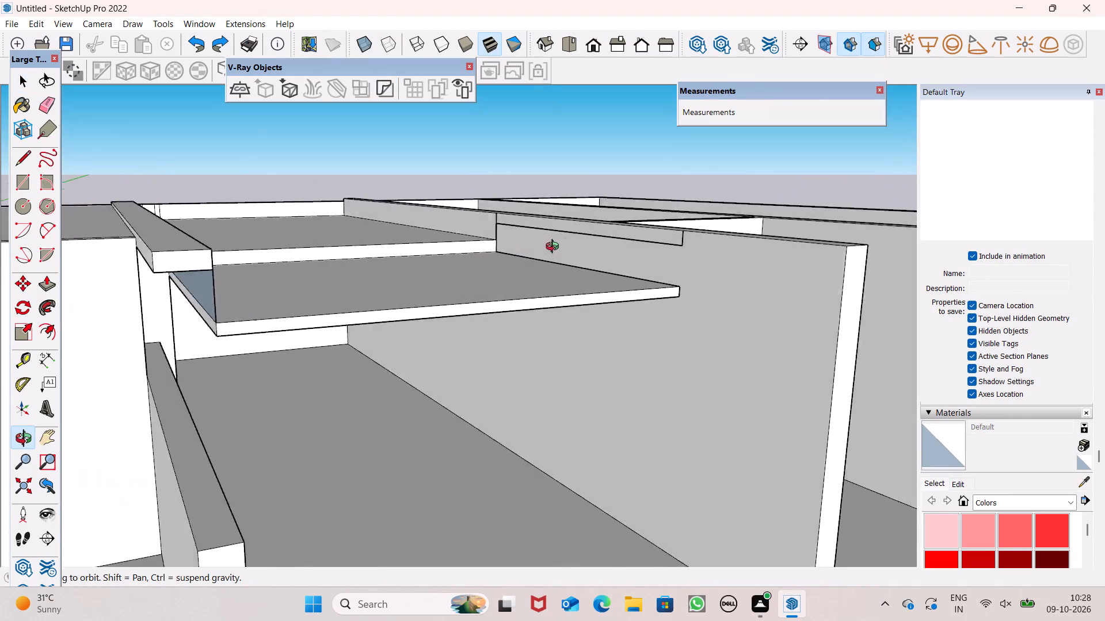
middle_click_drag(555, 248, 620, 227)
middle_click_drag(293, 324, 266, 333)
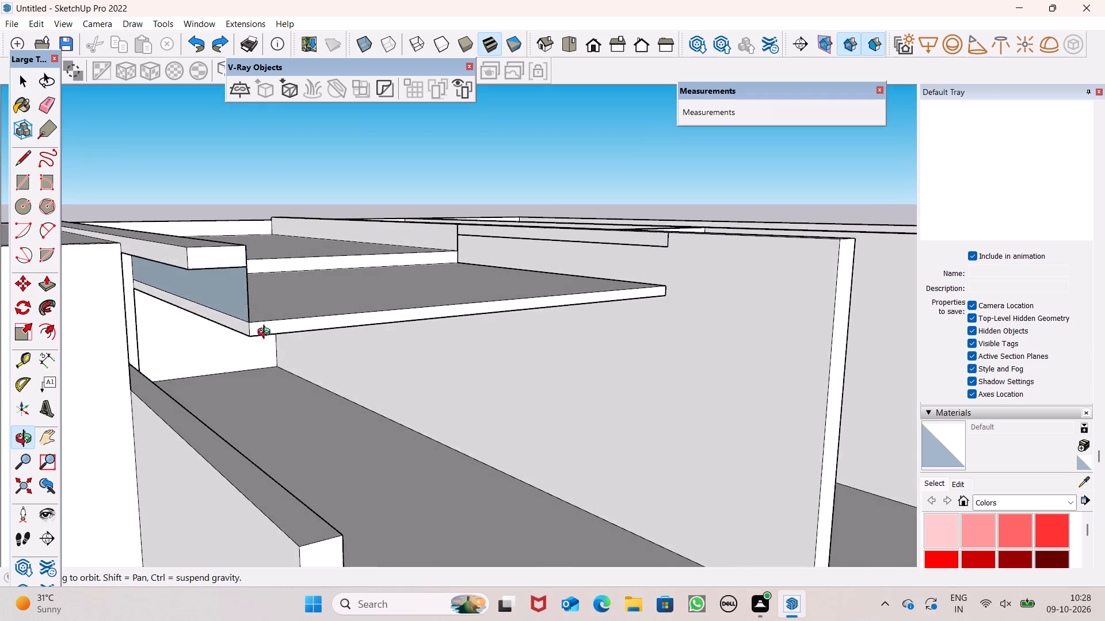
middle_click_drag(266, 333, 259, 333)
scroll(259, 333, "up", 1)
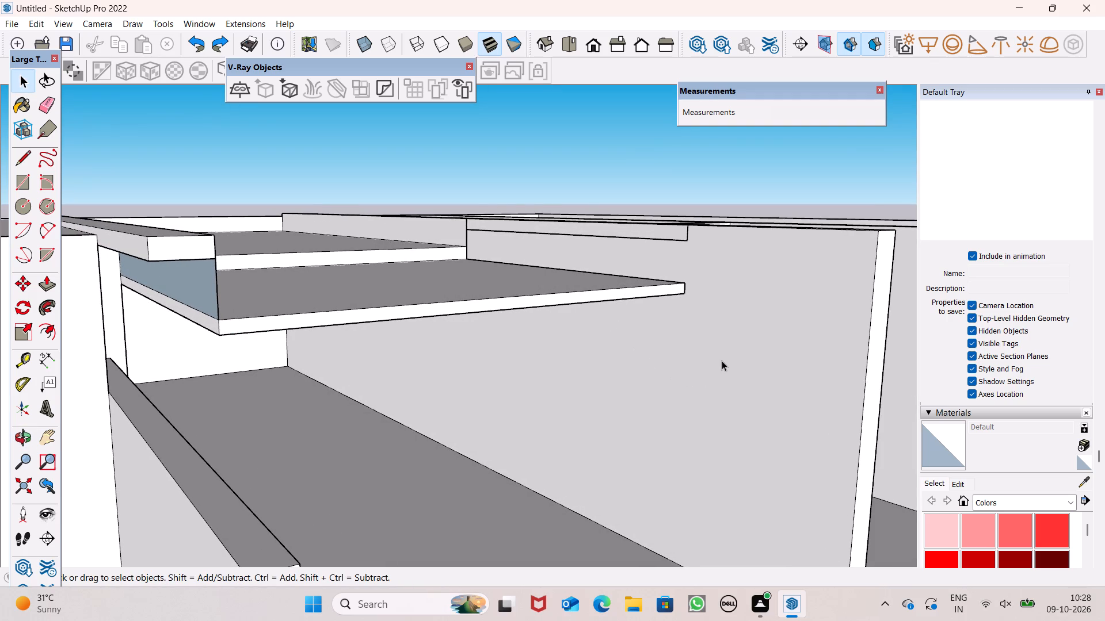
middle_click_drag(713, 366, 597, 378)
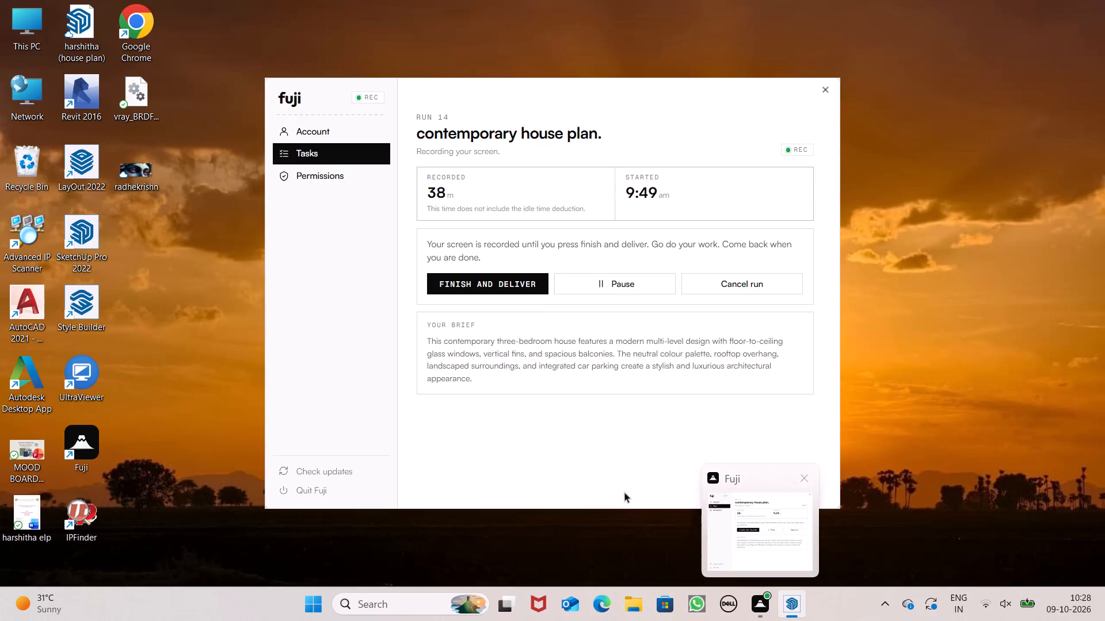
scroll(496, 270, "down", 4)
scroll(578, 256, "down", 4)
middle_click_drag(606, 279, 622, 358)
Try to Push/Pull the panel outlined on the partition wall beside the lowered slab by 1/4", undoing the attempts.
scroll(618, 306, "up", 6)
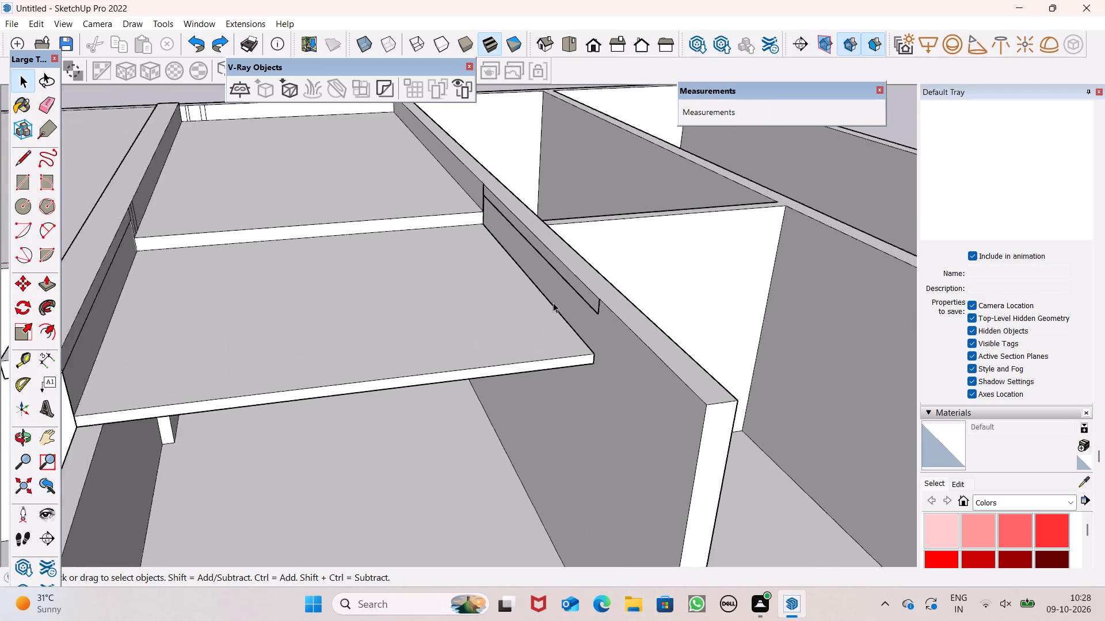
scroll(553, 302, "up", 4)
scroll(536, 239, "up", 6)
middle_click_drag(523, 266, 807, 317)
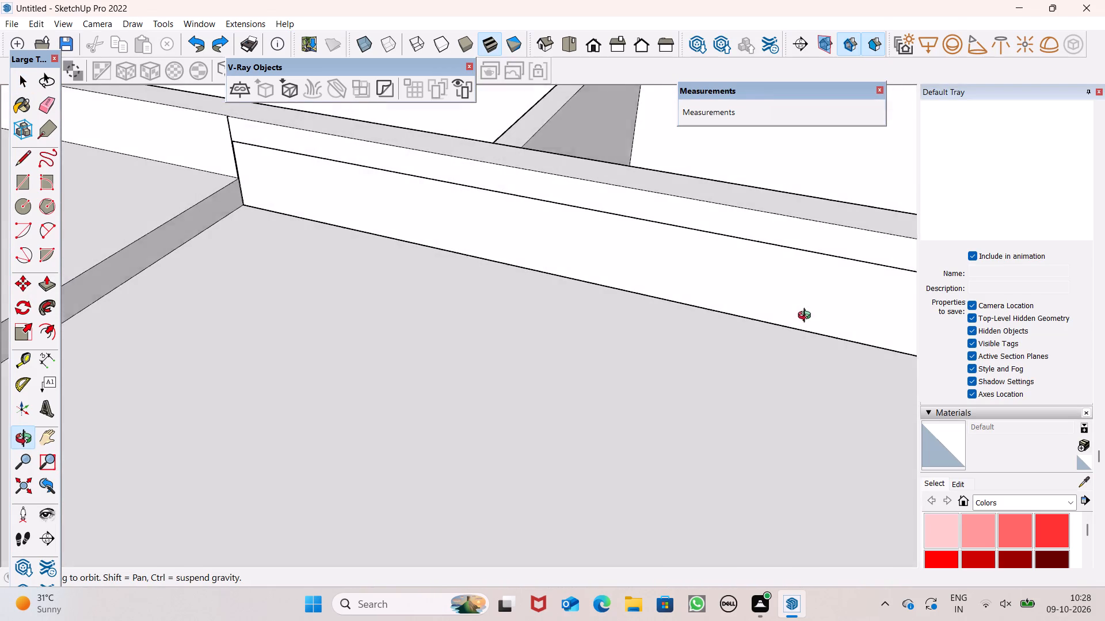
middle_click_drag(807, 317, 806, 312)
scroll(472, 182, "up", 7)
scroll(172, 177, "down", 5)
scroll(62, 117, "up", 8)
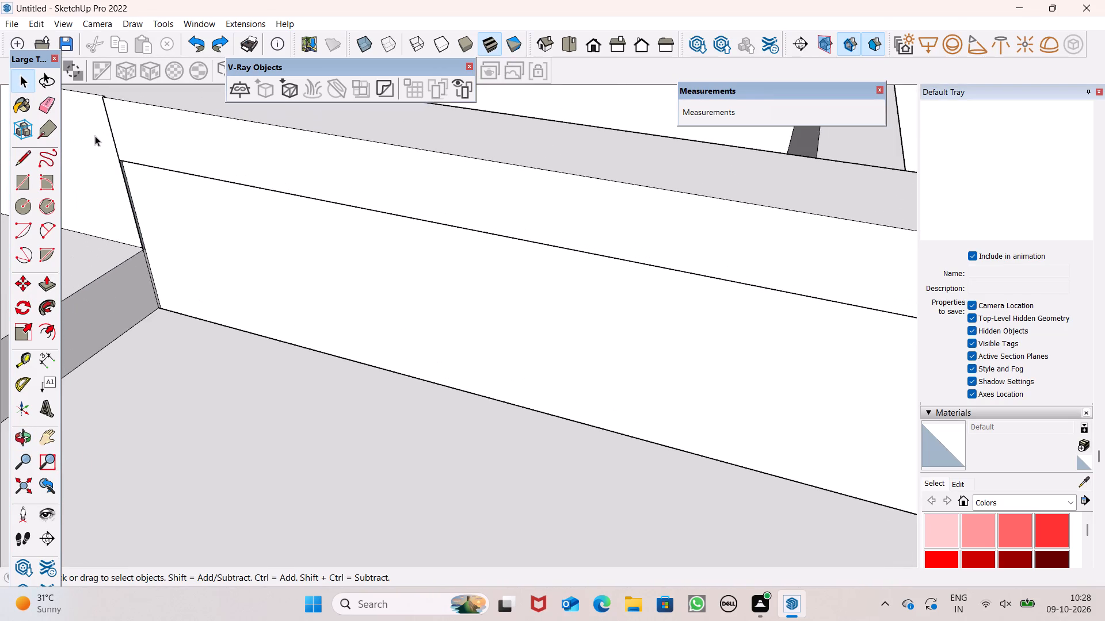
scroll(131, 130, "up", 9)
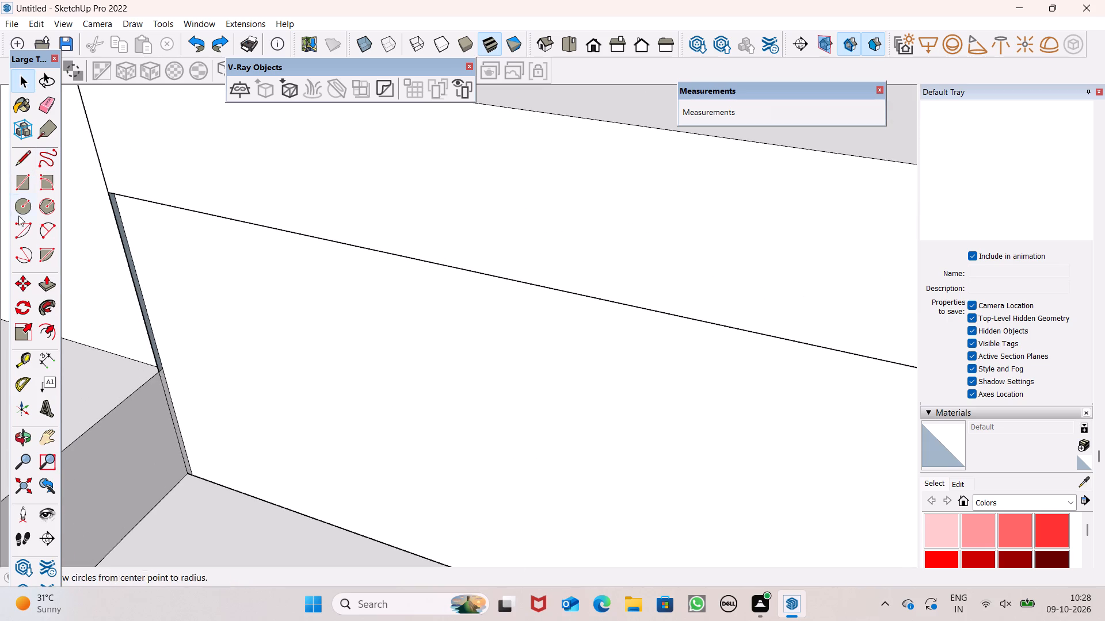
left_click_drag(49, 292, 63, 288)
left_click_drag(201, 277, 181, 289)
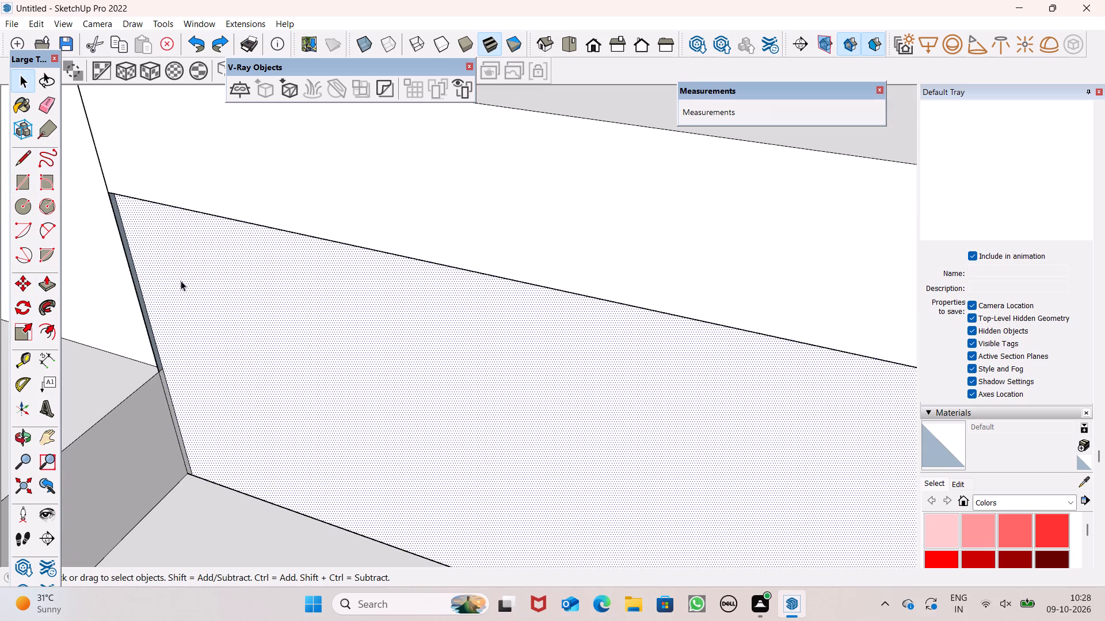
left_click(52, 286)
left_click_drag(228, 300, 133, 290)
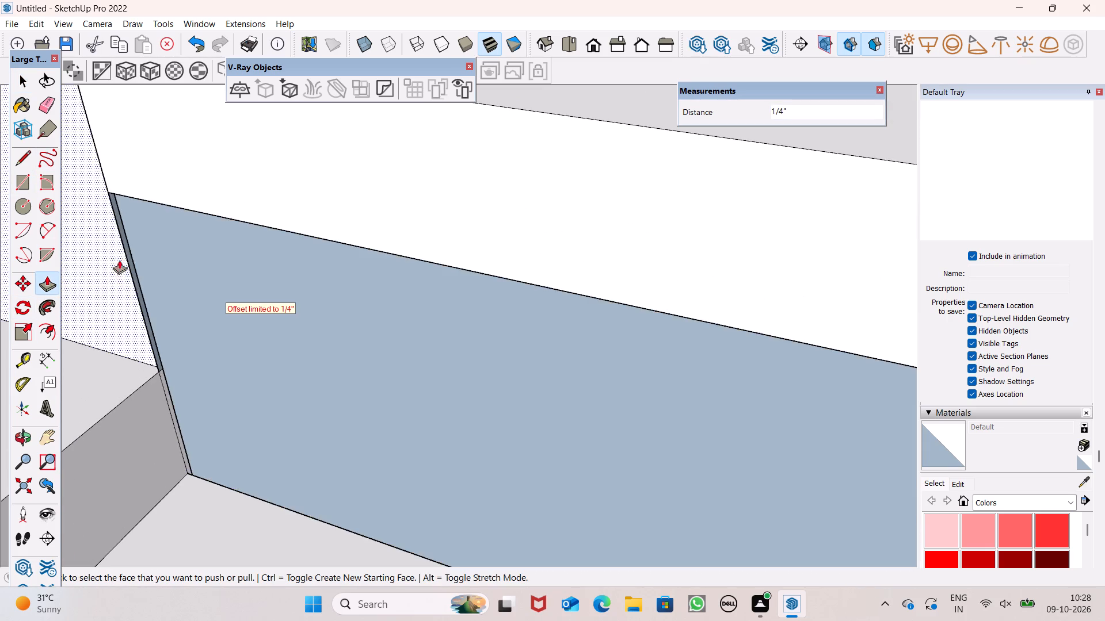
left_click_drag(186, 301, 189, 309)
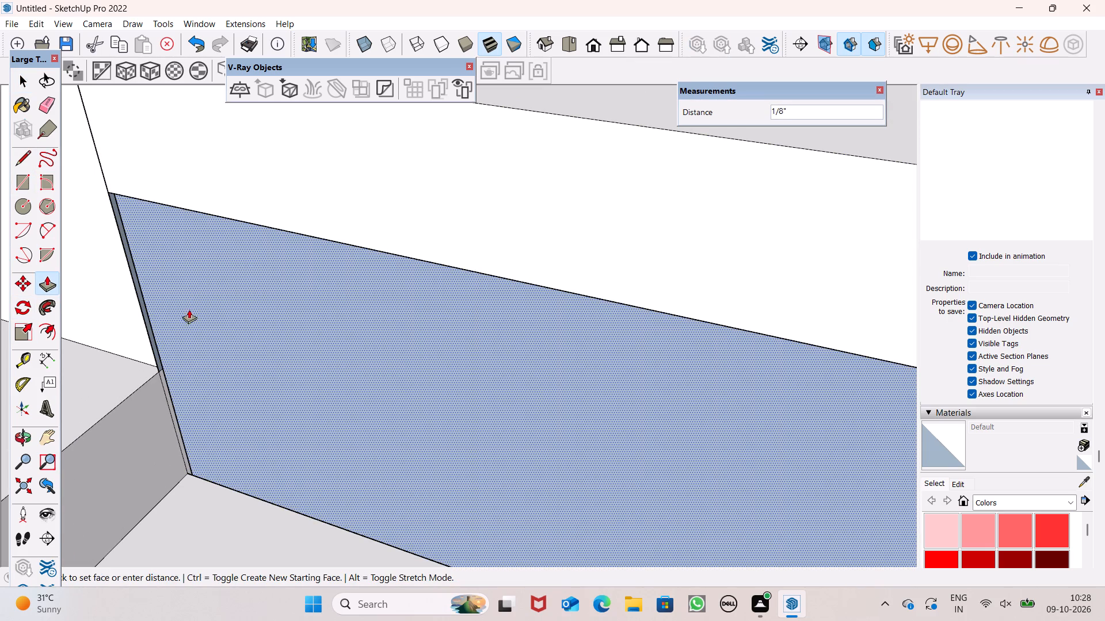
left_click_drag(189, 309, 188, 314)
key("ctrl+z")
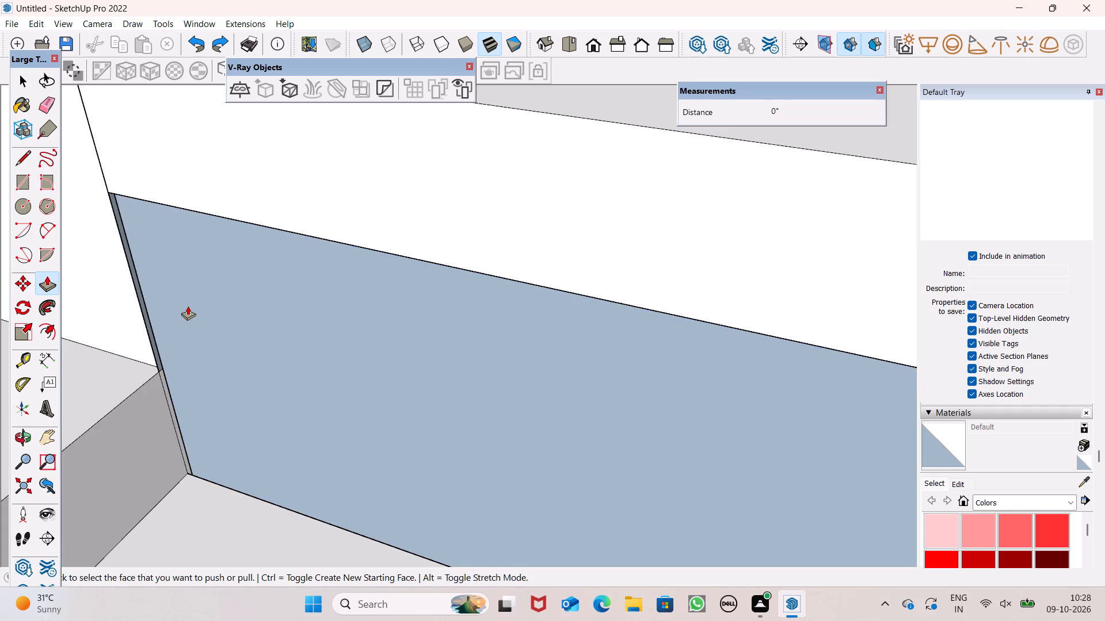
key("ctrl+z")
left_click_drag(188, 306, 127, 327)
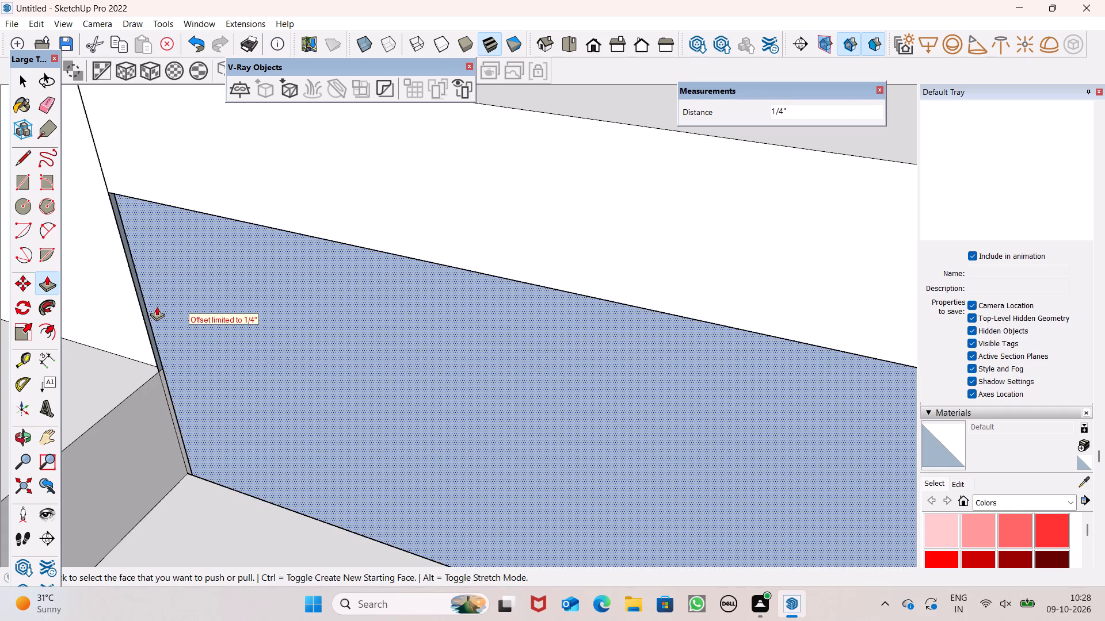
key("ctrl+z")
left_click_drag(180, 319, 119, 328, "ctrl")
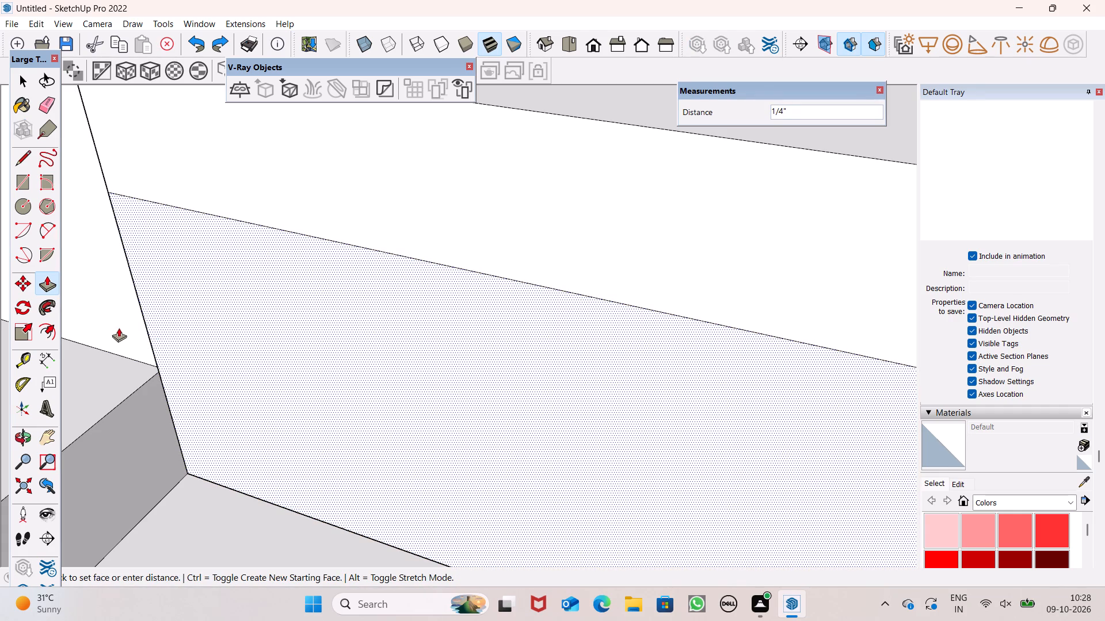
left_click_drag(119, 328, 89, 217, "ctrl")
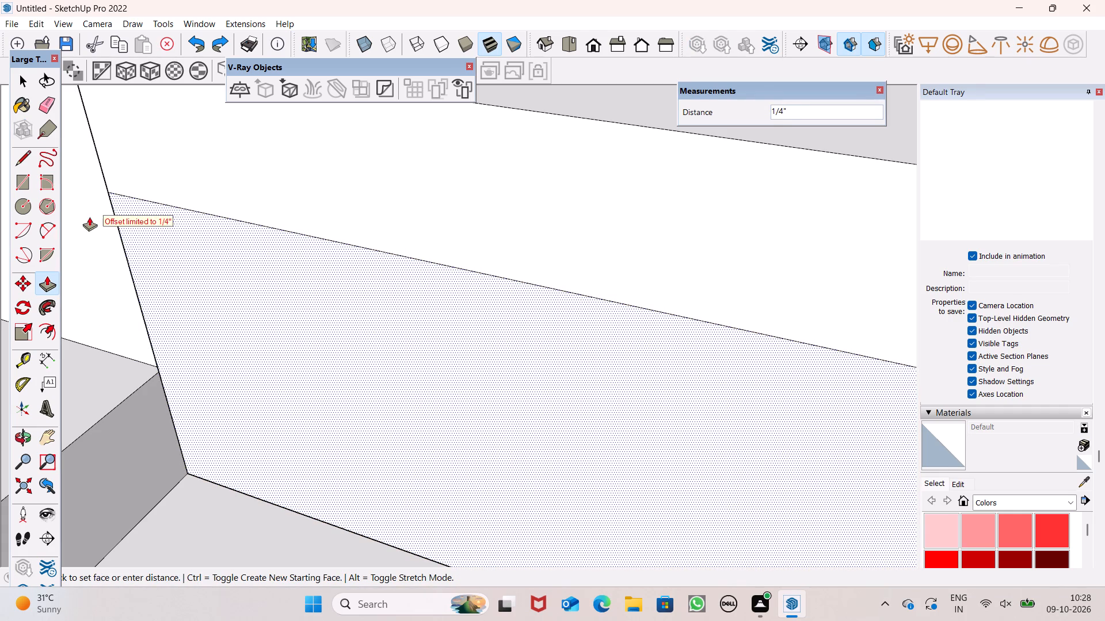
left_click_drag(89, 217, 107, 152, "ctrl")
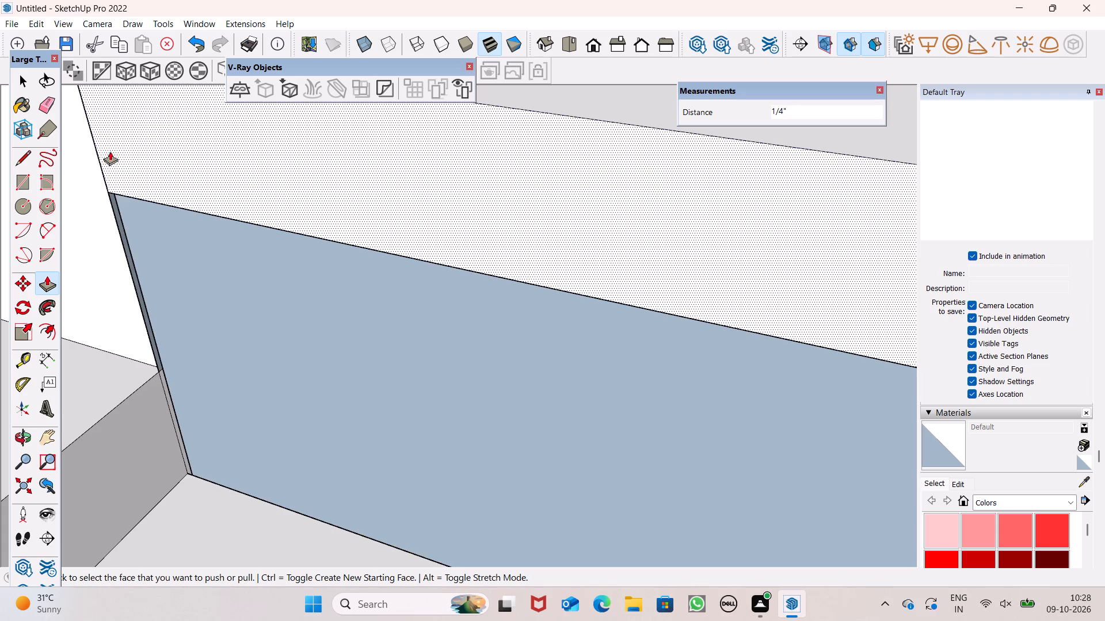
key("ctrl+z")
Push/Pull the strip above the outlined panel by 1/4" so it is flush with the adjoining partition wall face.
scroll(241, 249, "down", 6, "ctrl")
scroll(327, 229, "down", 4)
middle_click_drag(376, 267, 328, 260)
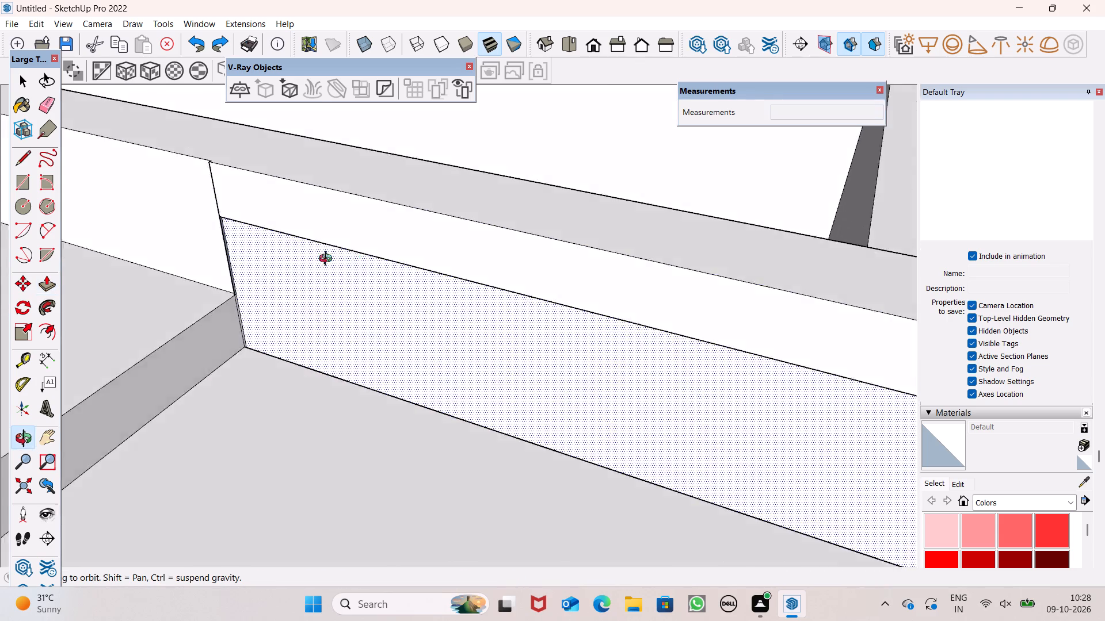
middle_click_drag(328, 260, 731, 332)
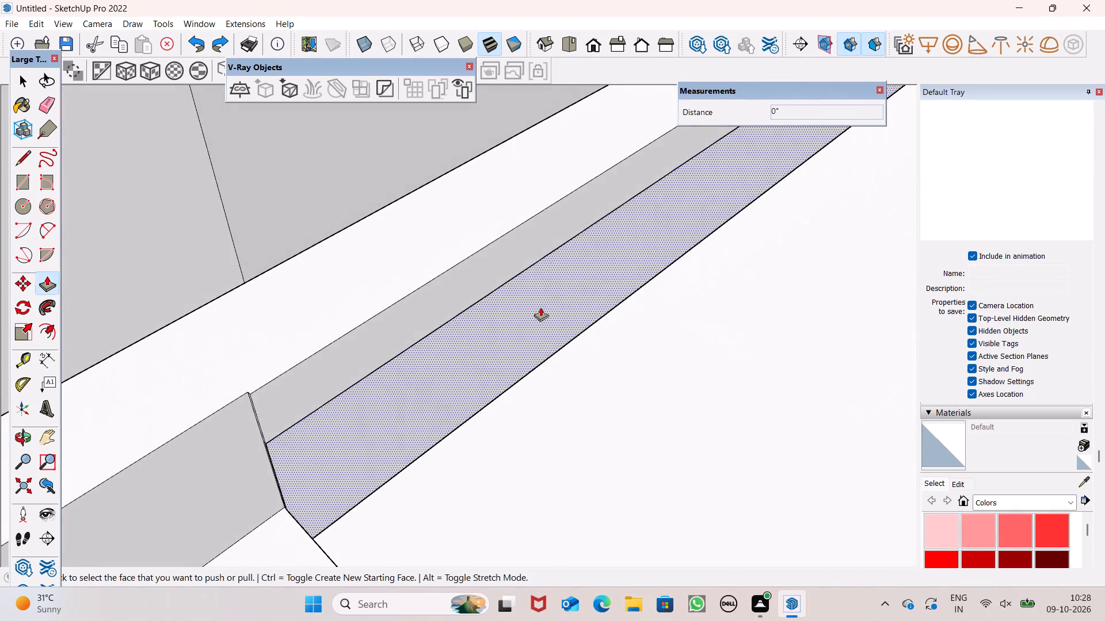
left_click_drag(302, 365, 221, 409)
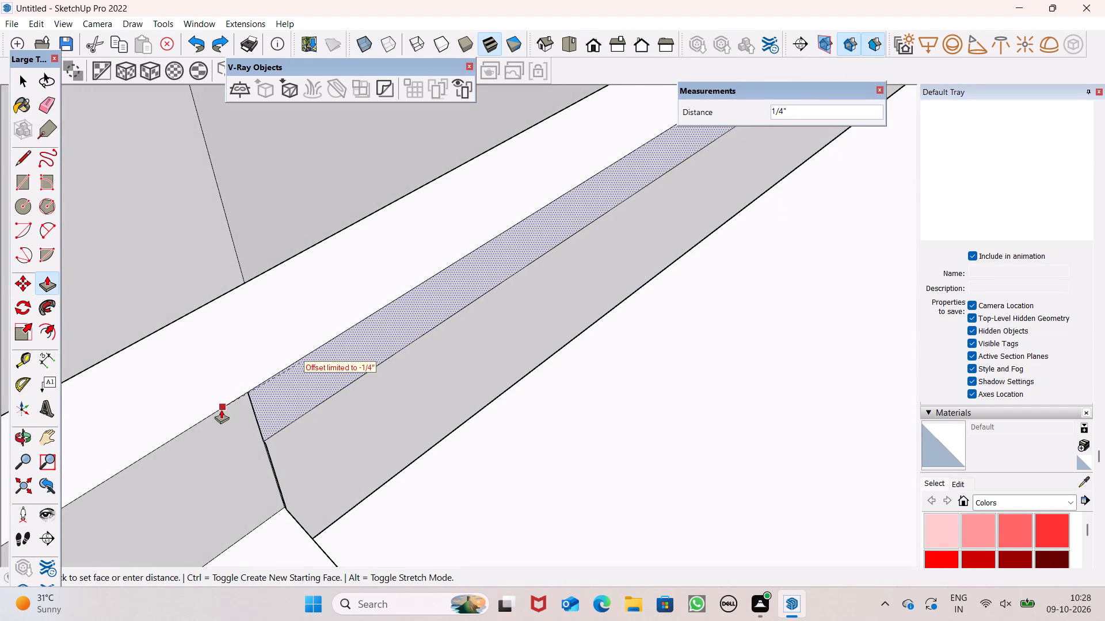
left_click_drag(221, 409, 219, 411)
Push/Pull the outlined lower panel 2 1/8" into the partition wall beside the lowered slab.
left_click_drag(287, 450, 247, 452)
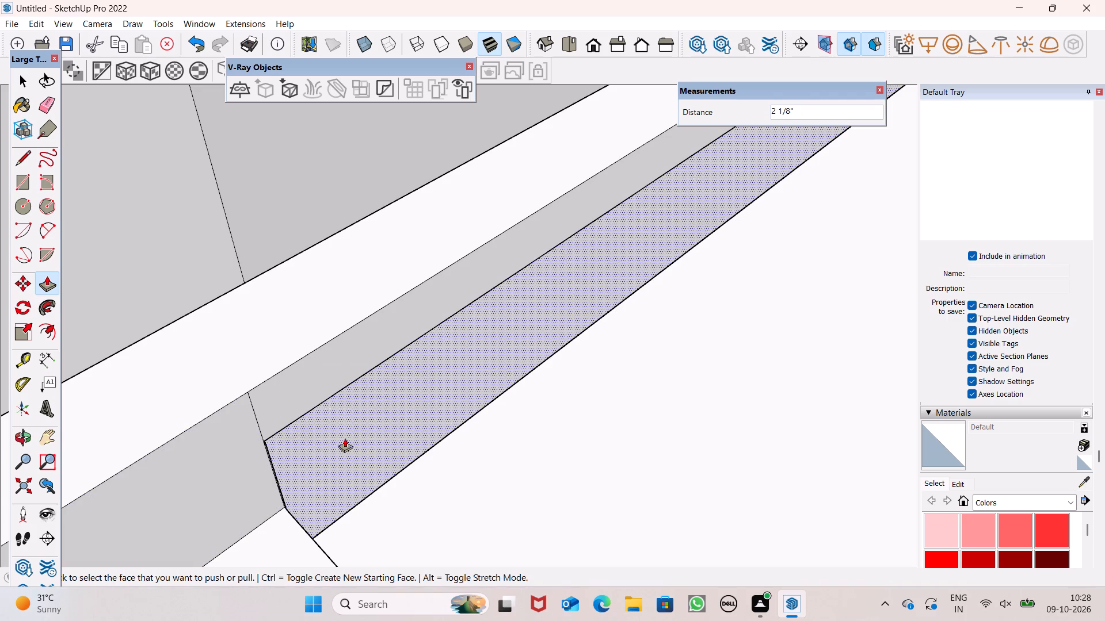
Erase the thin leftover sliver at the upper corner of the panel recess where it meets the adjoining wall face.
scroll(291, 502, "up", 5)
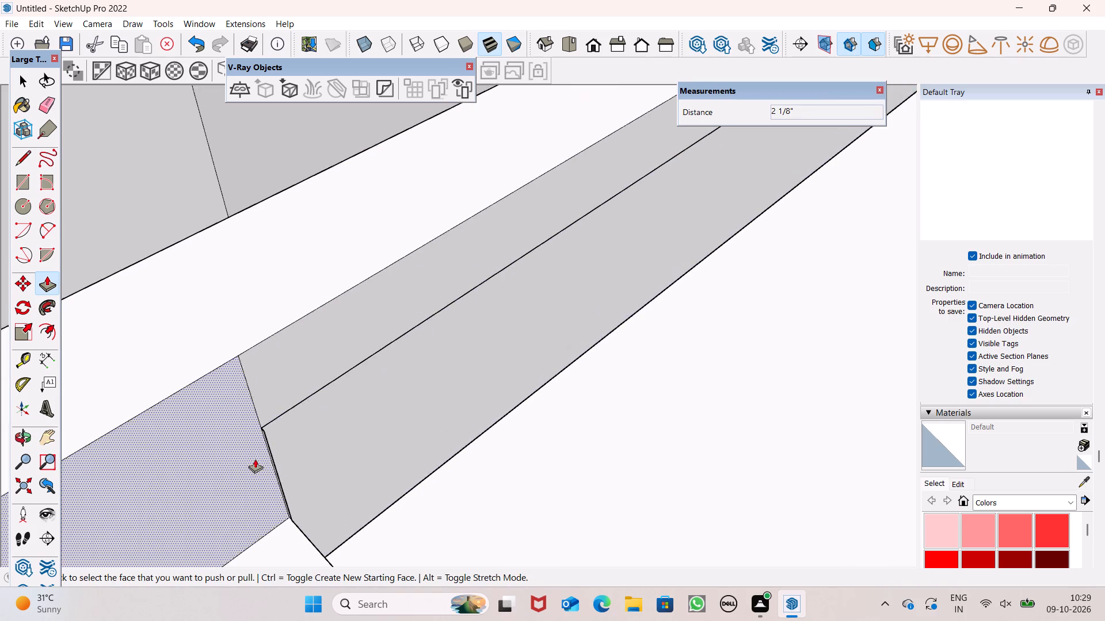
scroll(255, 459, "up", 12)
middle_click_drag(336, 485, 454, 428)
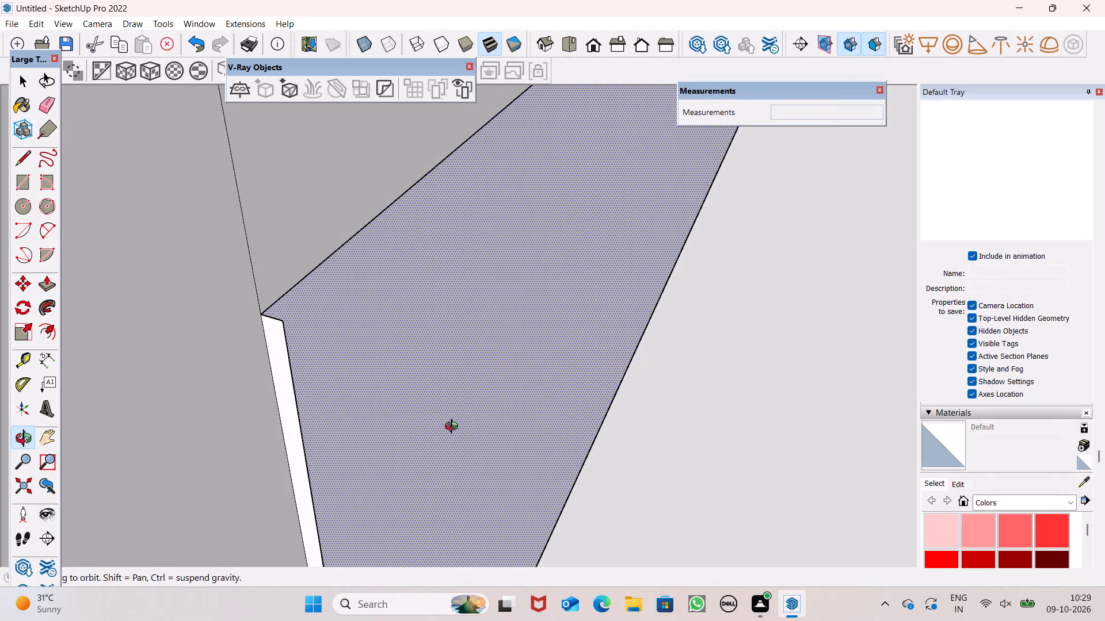
middle_click_drag(454, 428, 449, 428)
scroll(362, 448, "up", 1)
middle_click_drag(362, 448, 0, 408)
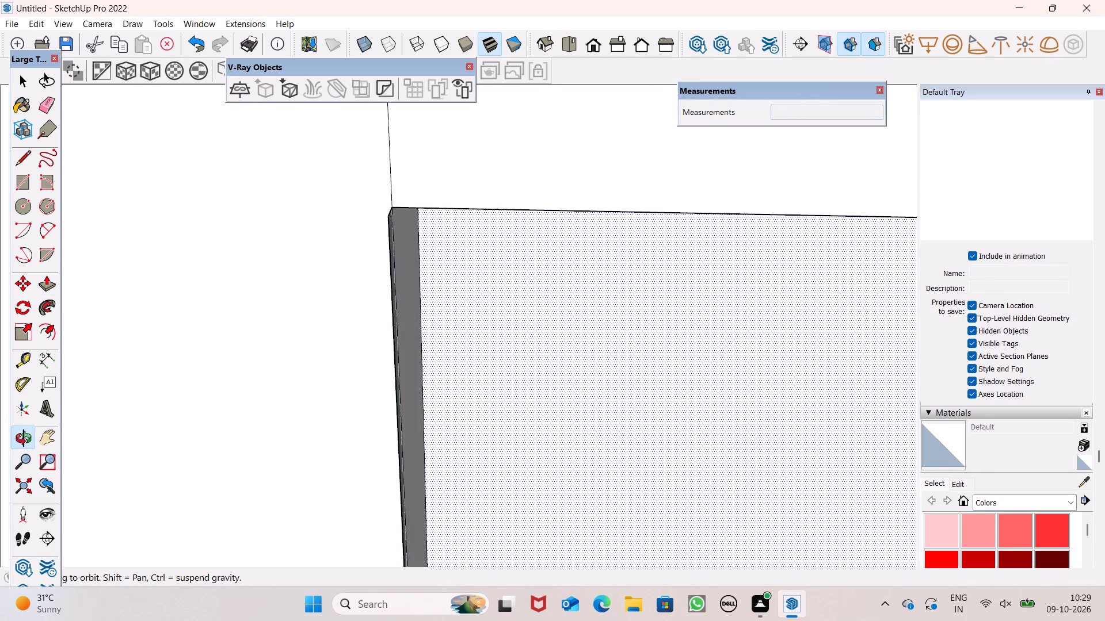
middle_click_drag(0, 408, 0, 392)
scroll(0, 405, "up", 1)
middle_click_drag(604, 417, 364, 415)
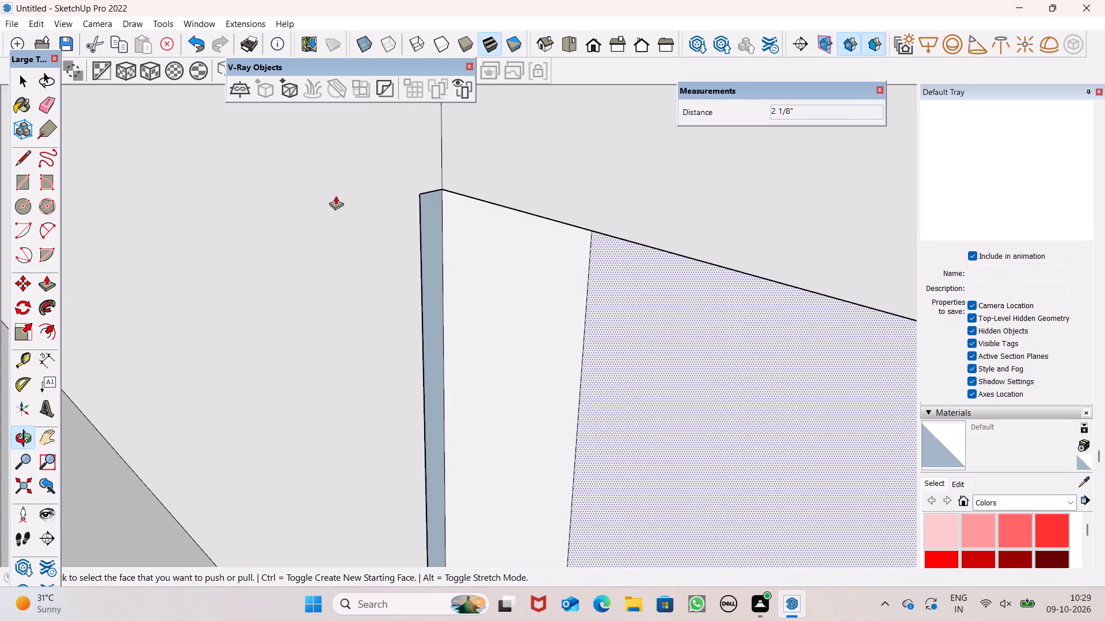
left_click(50, 105)
left_click_drag(420, 190, 424, 217)
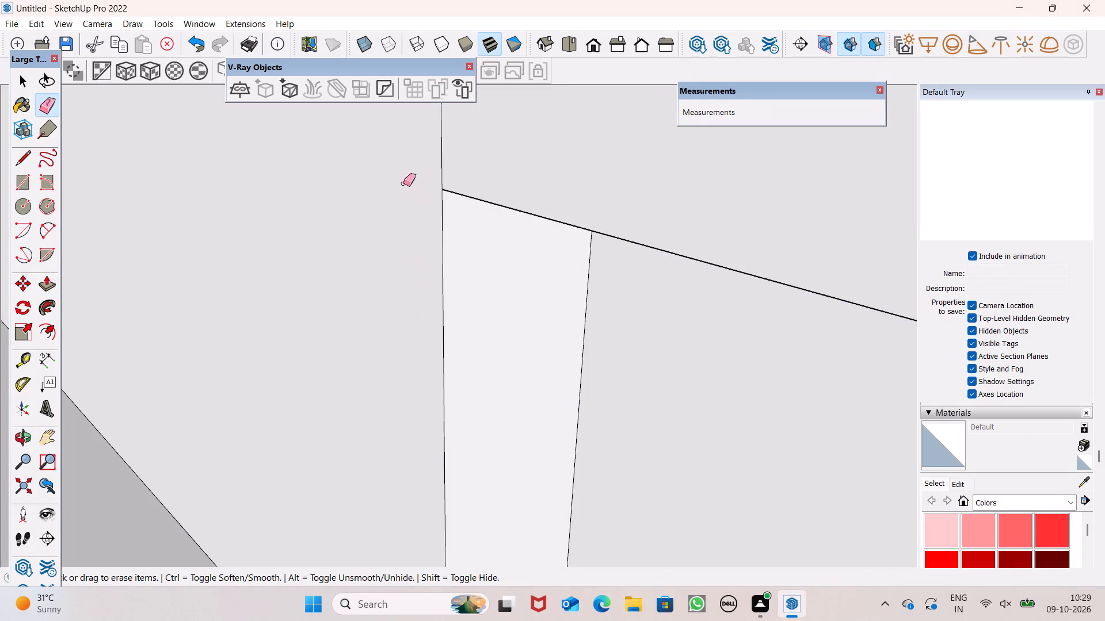
Examine the recessed panel, the lowered slab and the surrounding partition walls from several angles.
scroll(403, 185, "down", 15)
scroll(572, 246, "down", 3)
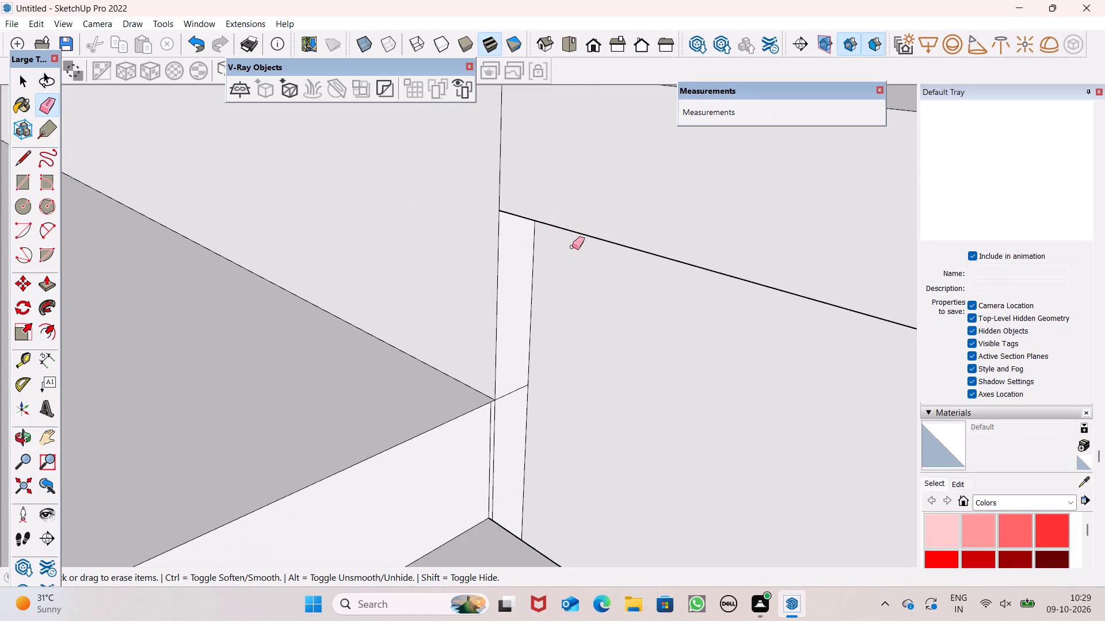
scroll(592, 242, "down", 14)
middle_click_drag(664, 303, 745, 300)
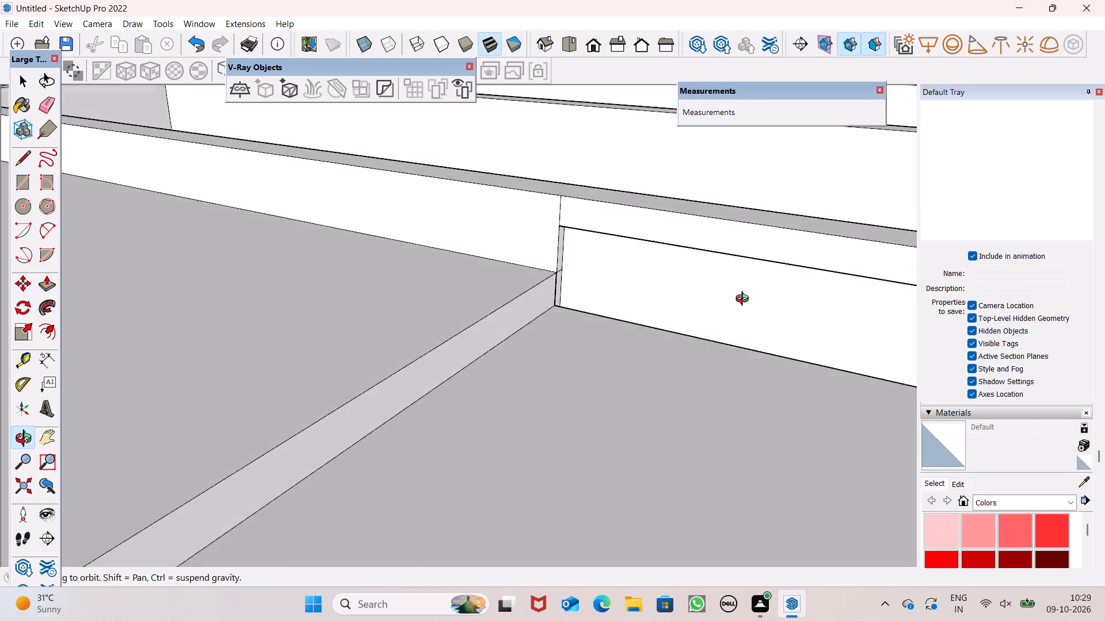
middle_click_drag(745, 300, 697, 239)
scroll(698, 231, "up", 1)
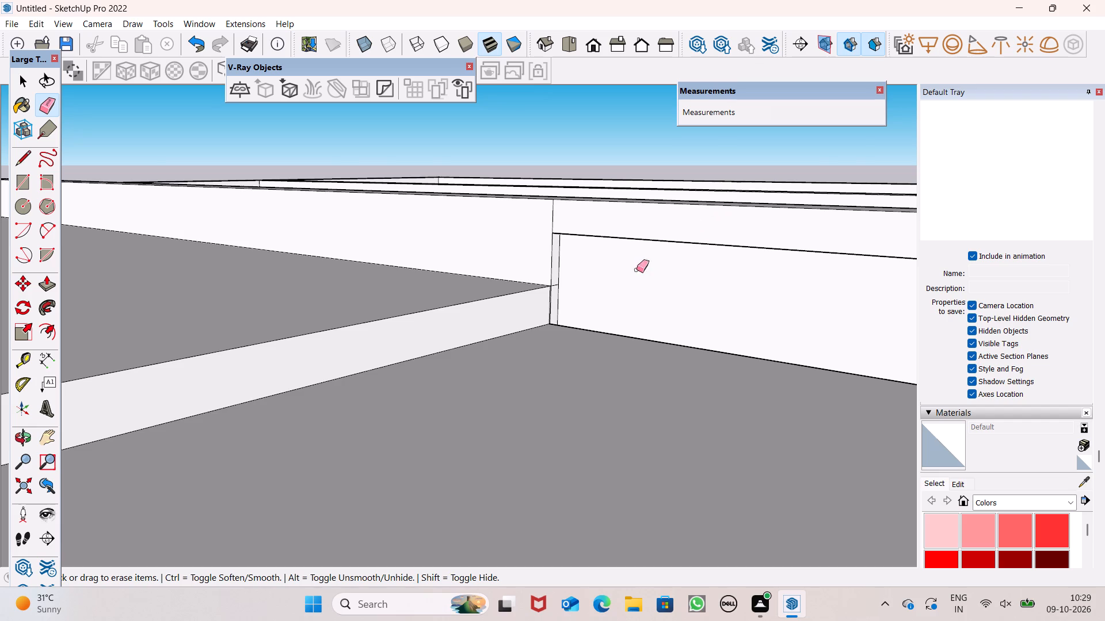
scroll(650, 250, "down", 11)
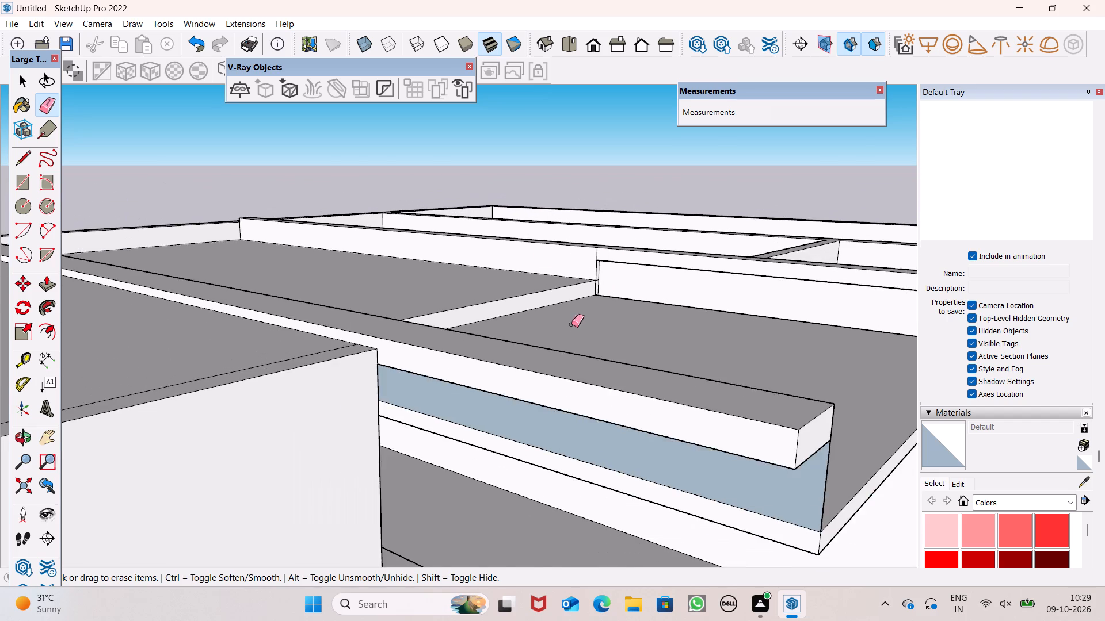
scroll(523, 238, "down", 2)
middle_click_drag(755, 308, 525, 299)
scroll(515, 281, "down", 3)
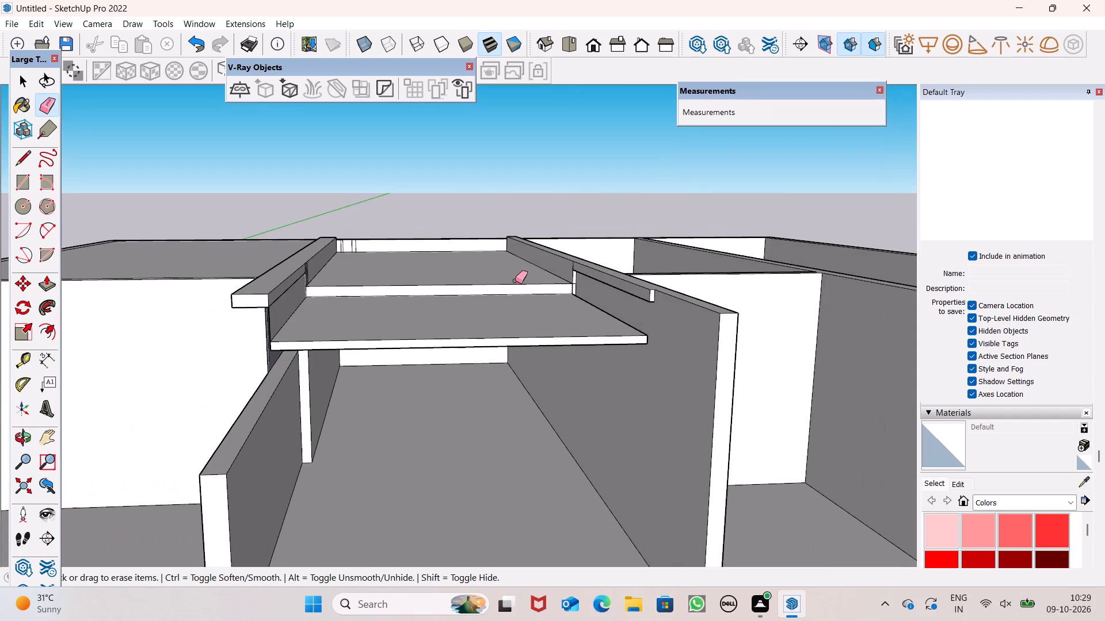
scroll(544, 281, "down", 3)
middle_click_drag(409, 304, 456, 343)
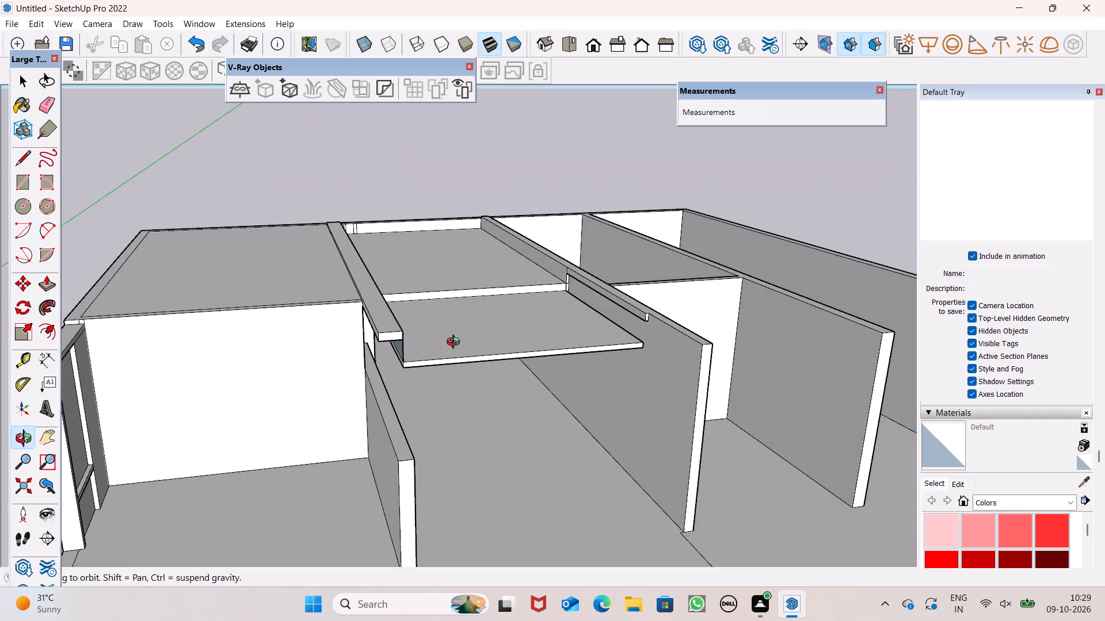
middle_click_drag(456, 343, 458, 343)
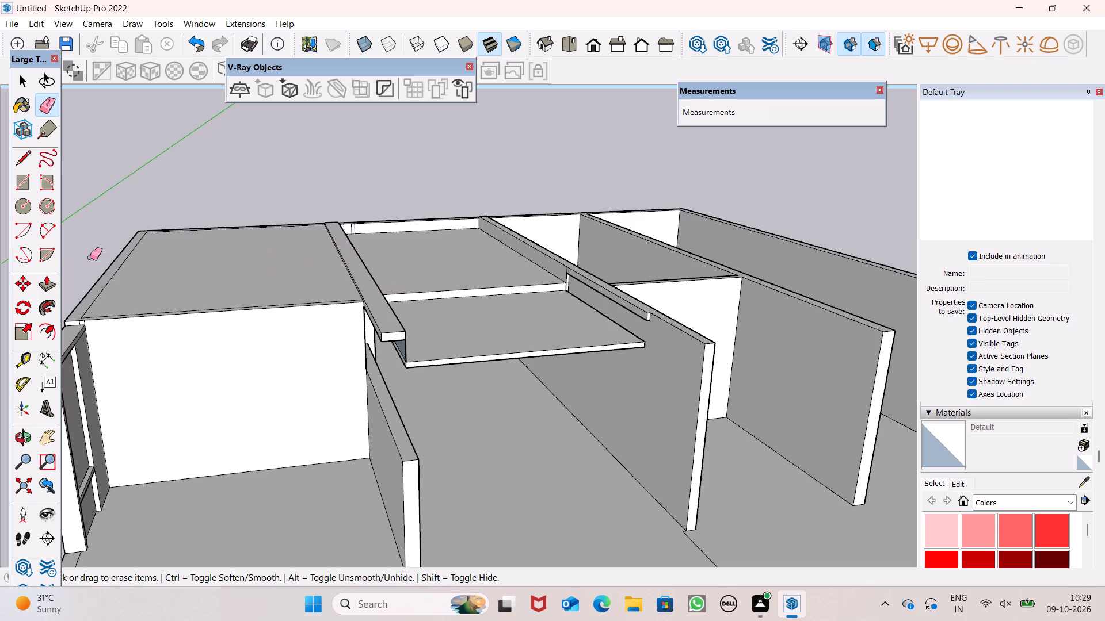
Activate Push/Pull and examine the lowered slab and surrounding partition walls from outside and from below the slab.
left_click(54, 287)
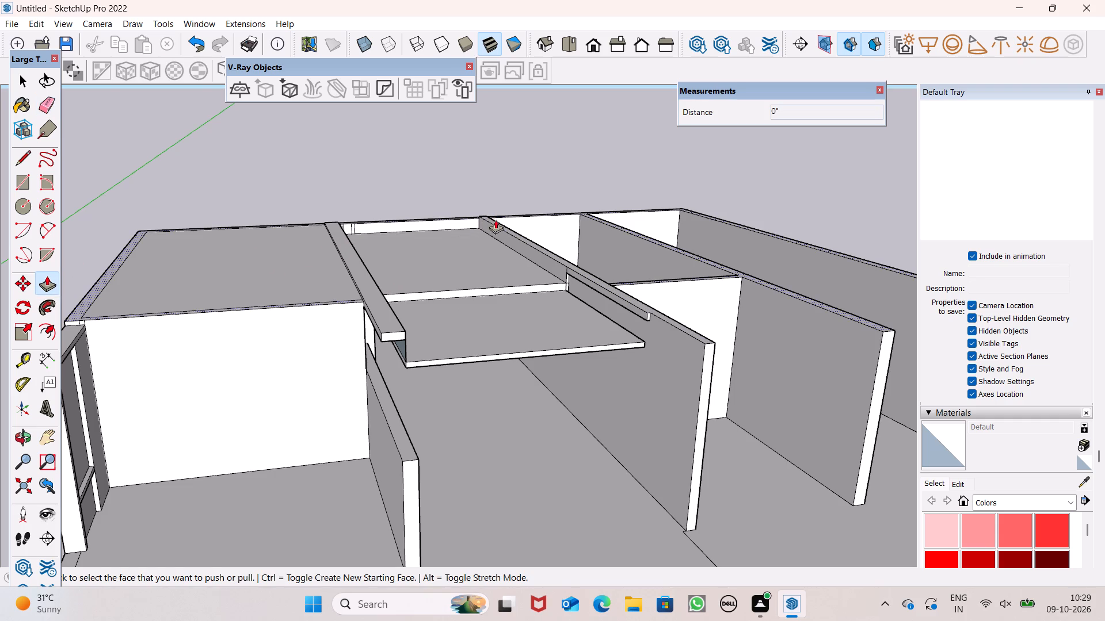
scroll(571, 227, "down", 1)
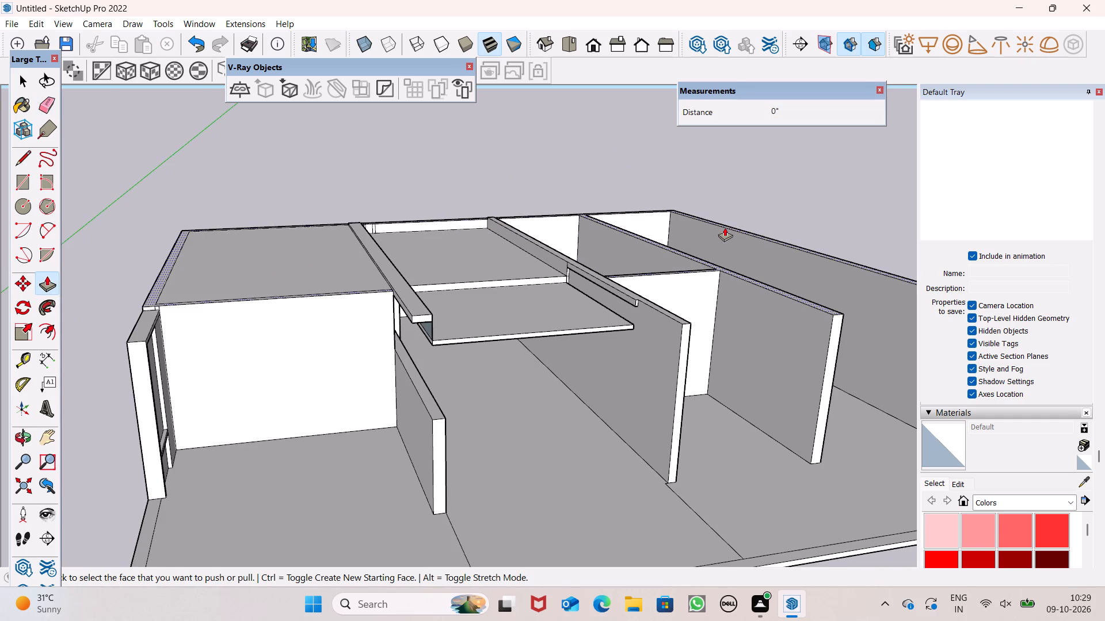
scroll(646, 240, "down", 2)
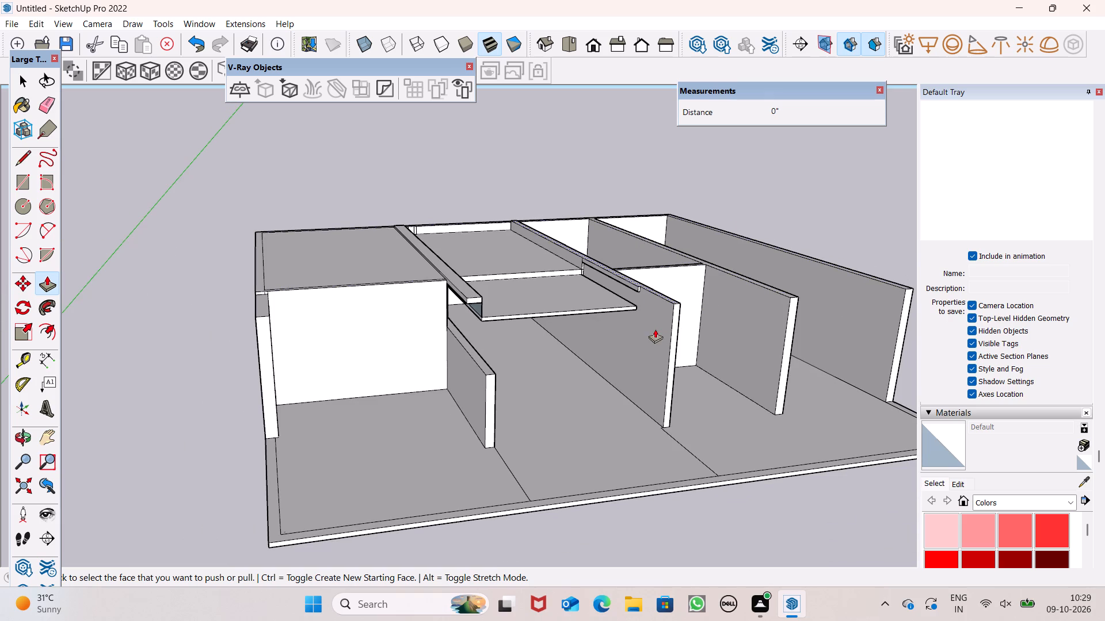
middle_click_drag(651, 359, 528, 260)
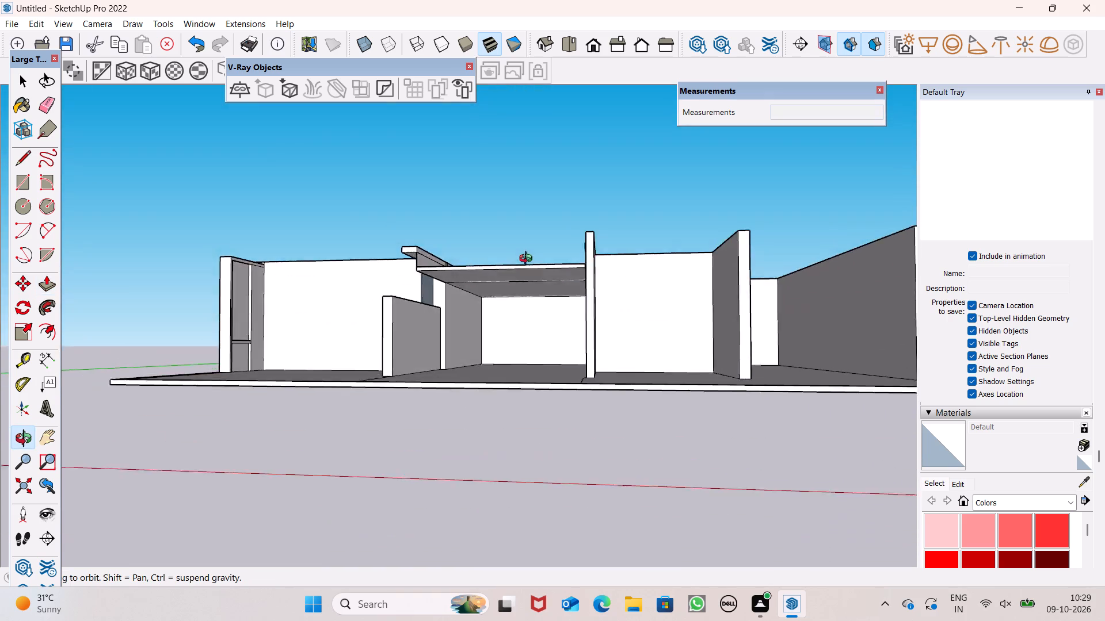
middle_click_drag(528, 260, 815, 301)
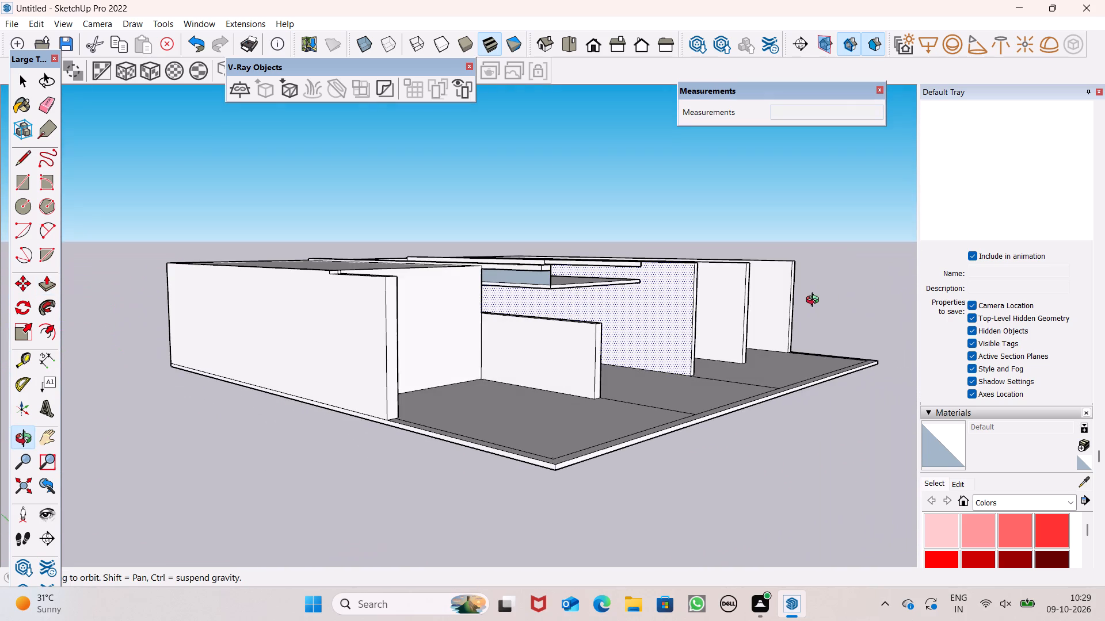
middle_click_drag(815, 301, 606, 294)
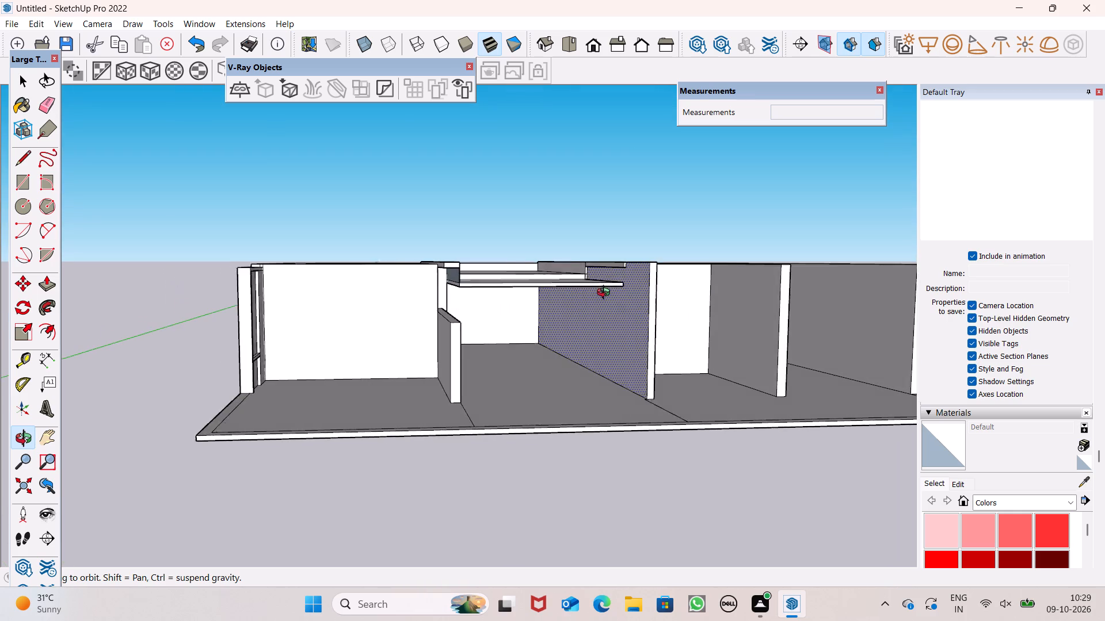
middle_click_drag(606, 294, 611, 282)
scroll(159, 447, "up", 1)
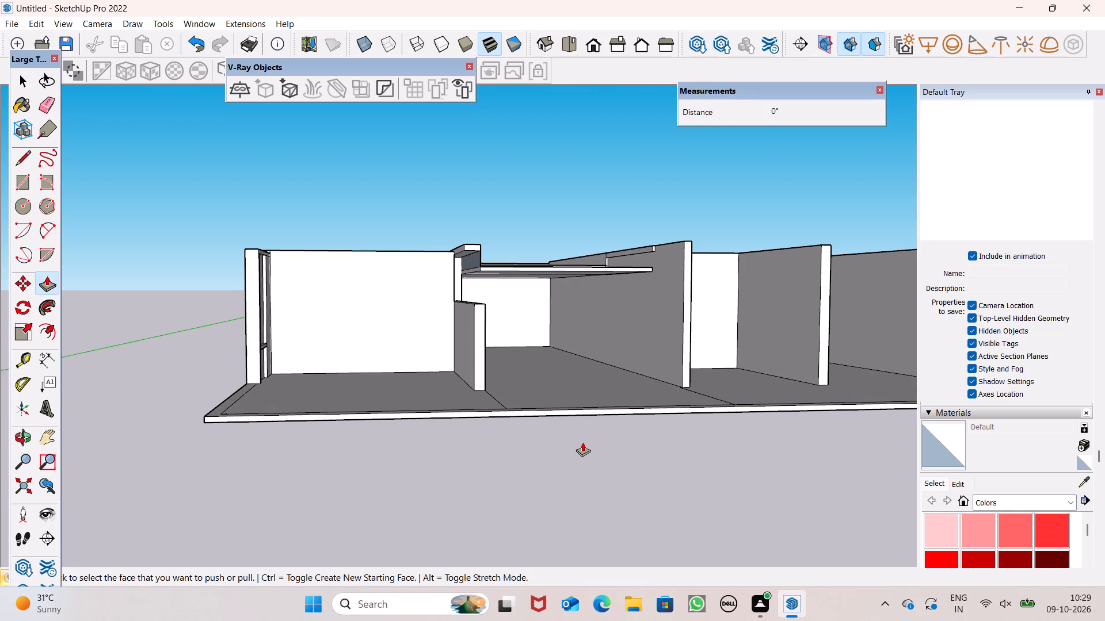
scroll(254, 328, "up", 1)
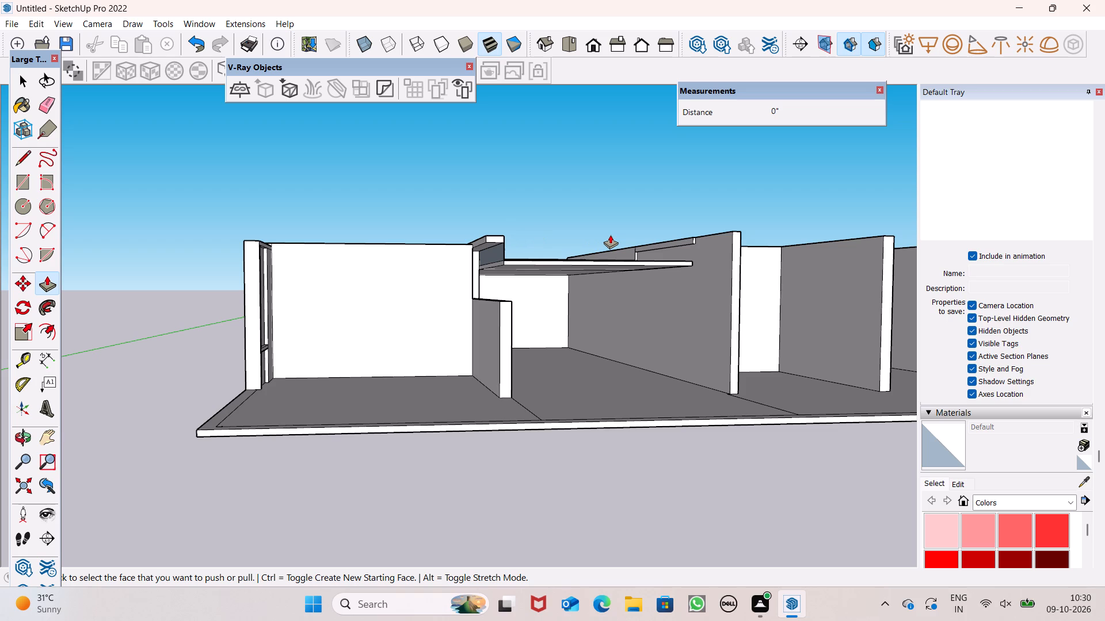
scroll(531, 291, "up", 4)
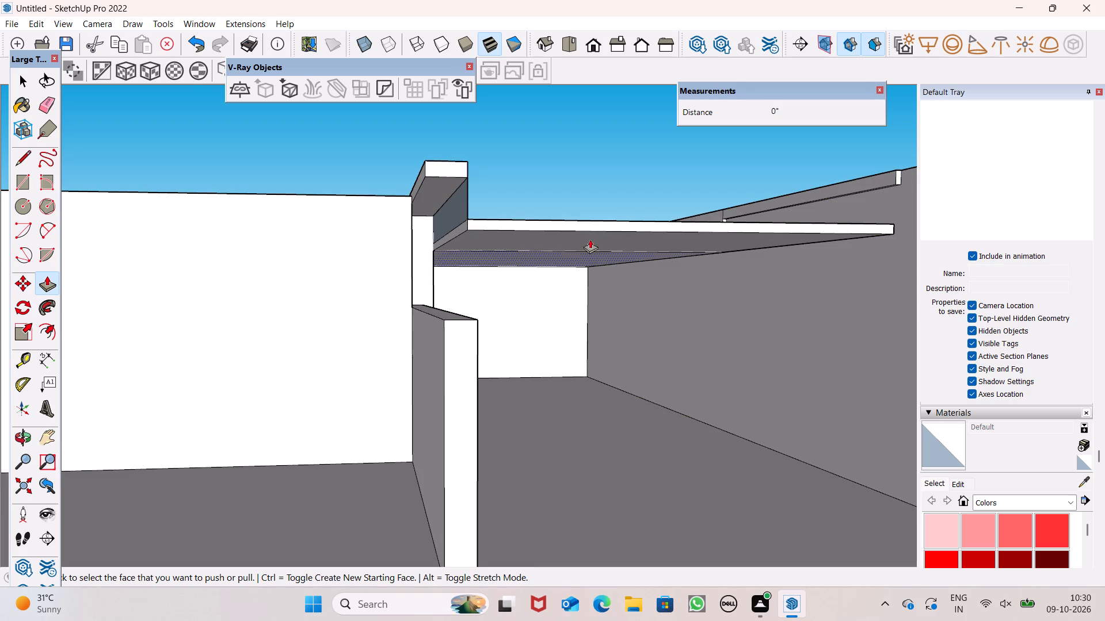
scroll(361, 322, "down", 1)
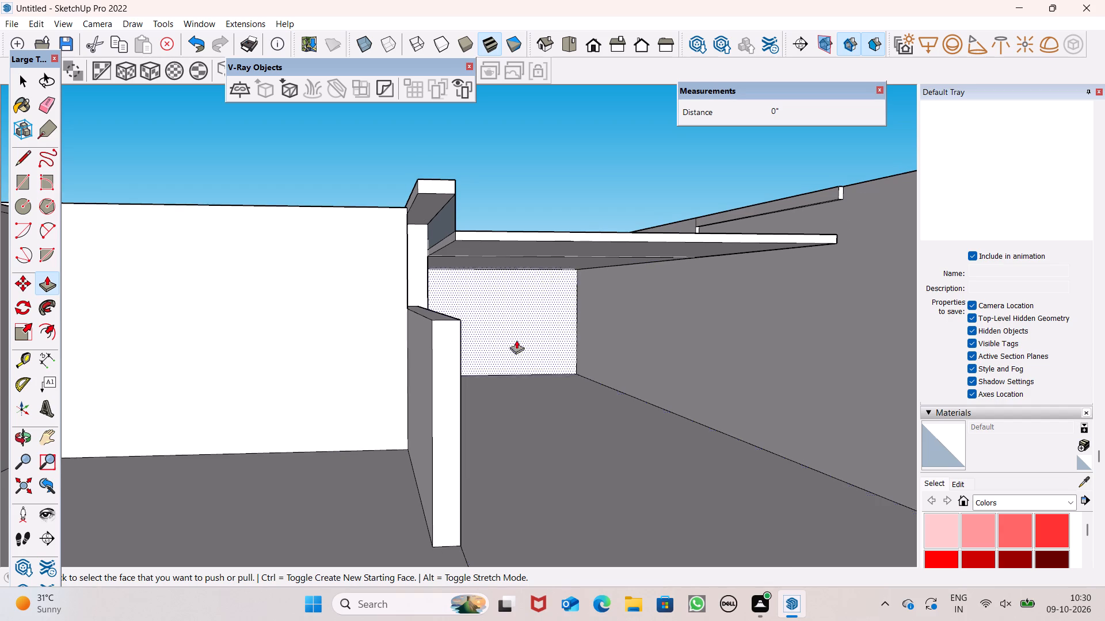
scroll(552, 229, "down", 2)
Examine the blue face between the overhanging wall-top strip and the lowered slab's edge, above the low partition wall.
middle_click_drag(556, 272, 757, 425)
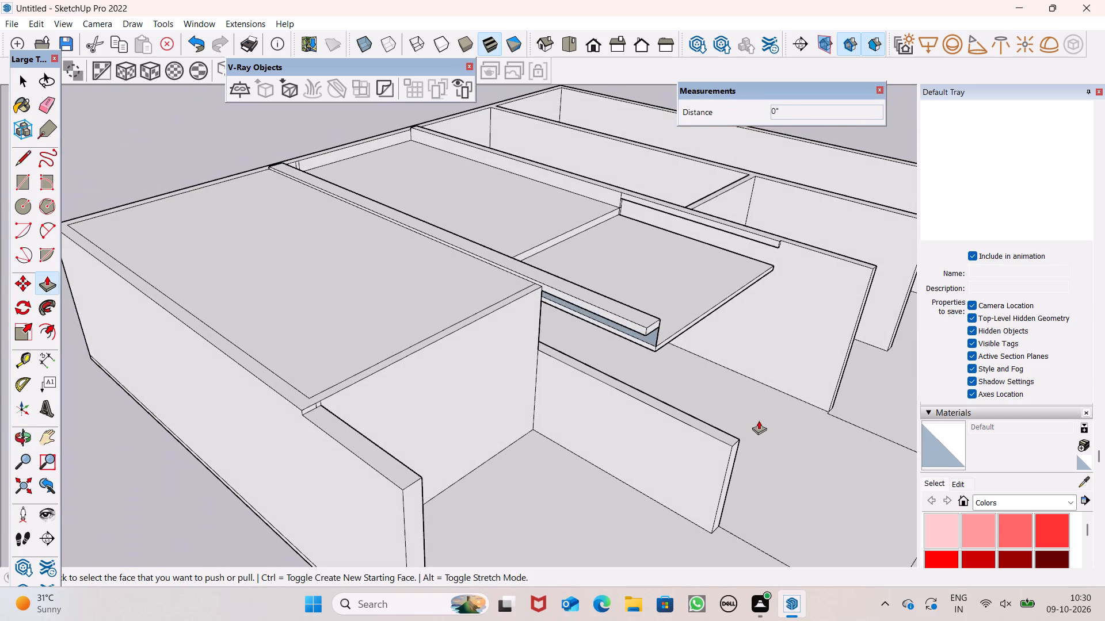
scroll(753, 414, "up", 2)
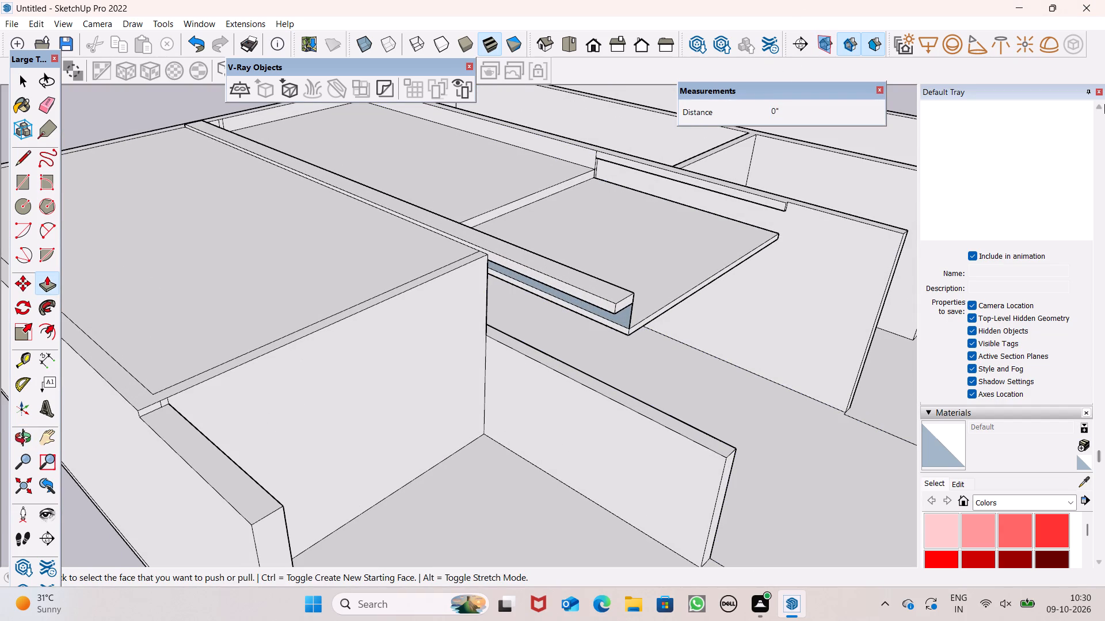
scroll(612, 327, "up", 4)
middle_click_drag(620, 326, 598, 279)
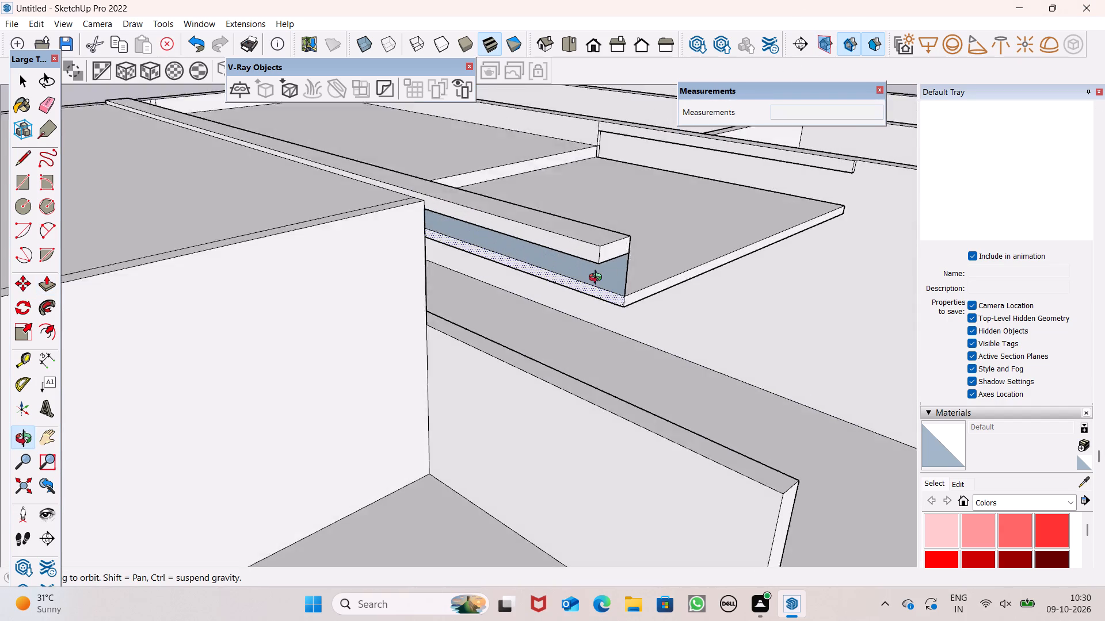
middle_click_drag(598, 279, 469, 242)
scroll(569, 265, "up", 1)
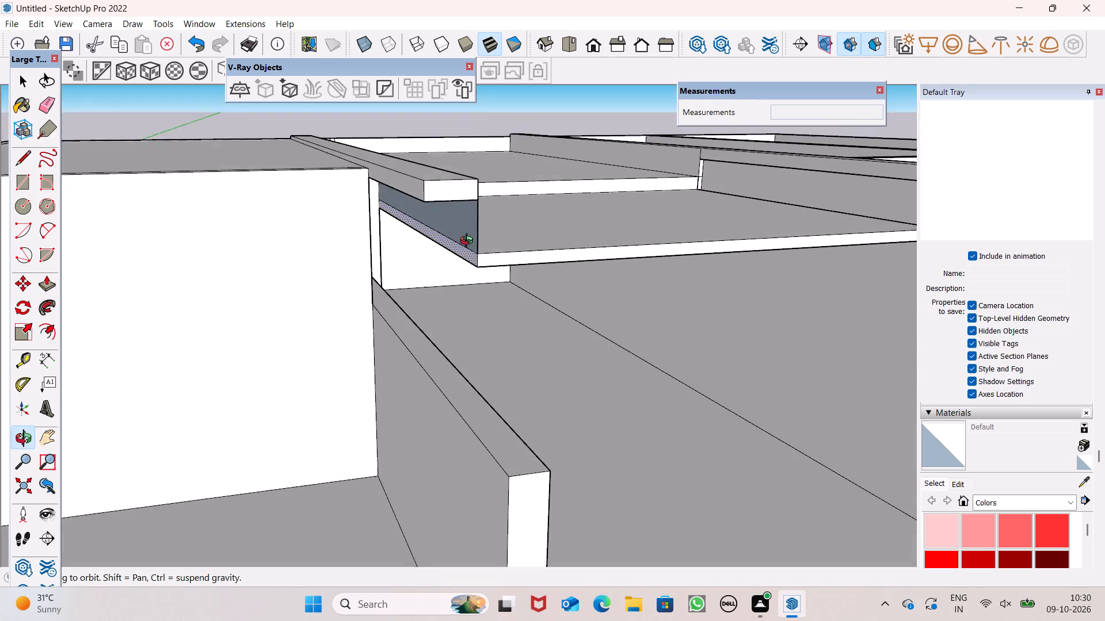
middle_click_drag(469, 242, 469, 239)
scroll(468, 229, "up", 2)
scroll(469, 229, "down", 2)
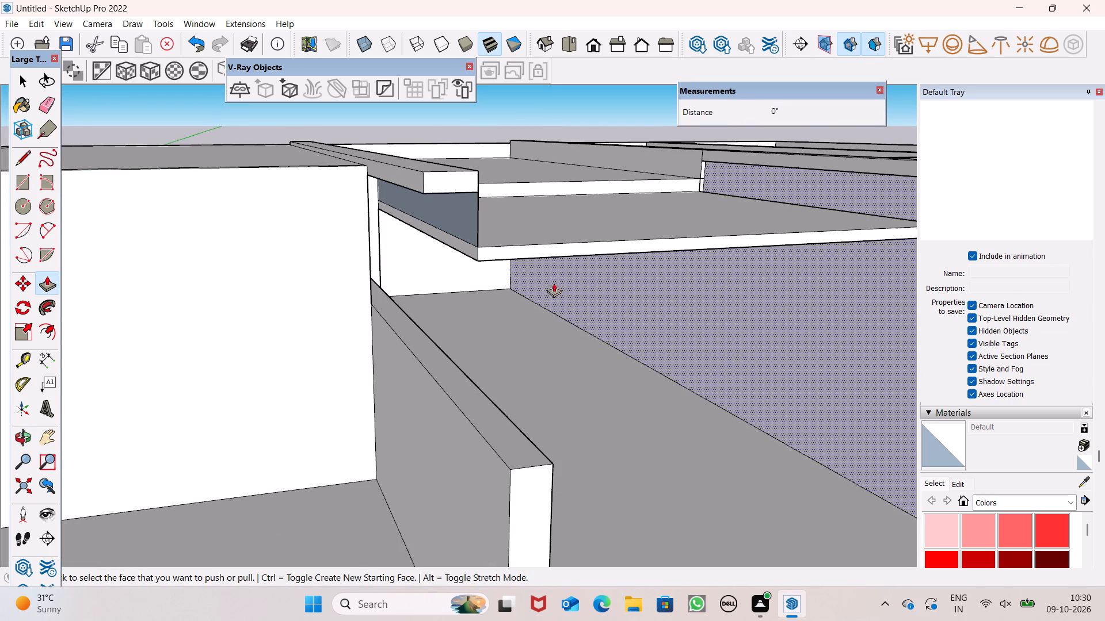
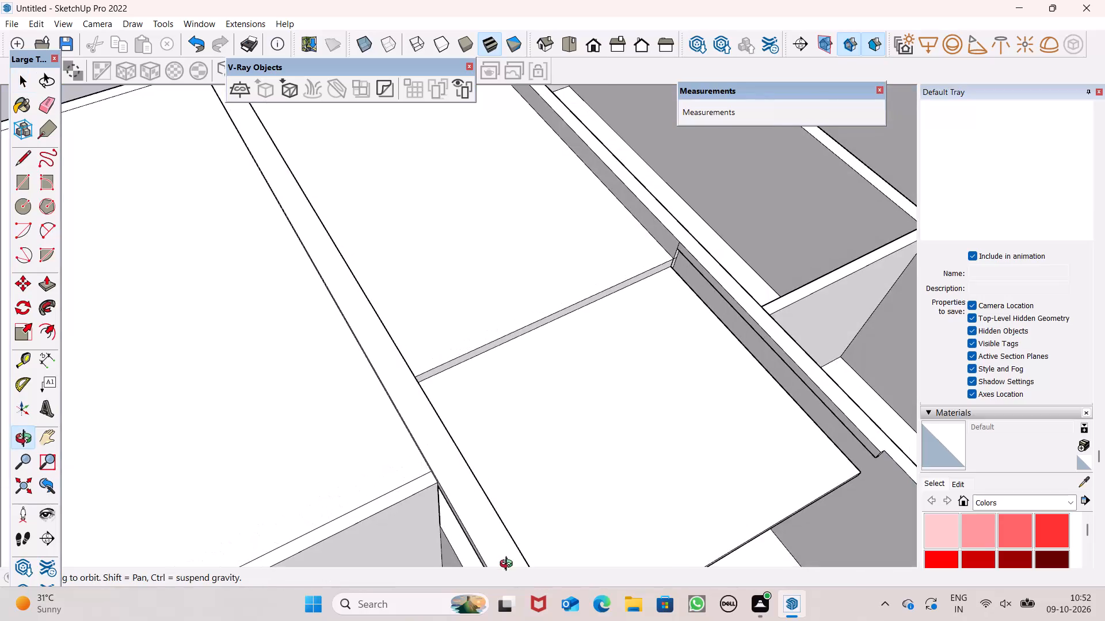
Examine the whole interior, the lowered slab, the overhanging wall-top strip and the partition walls from above, in front and both sides.
scroll(427, 225, "down", 5)
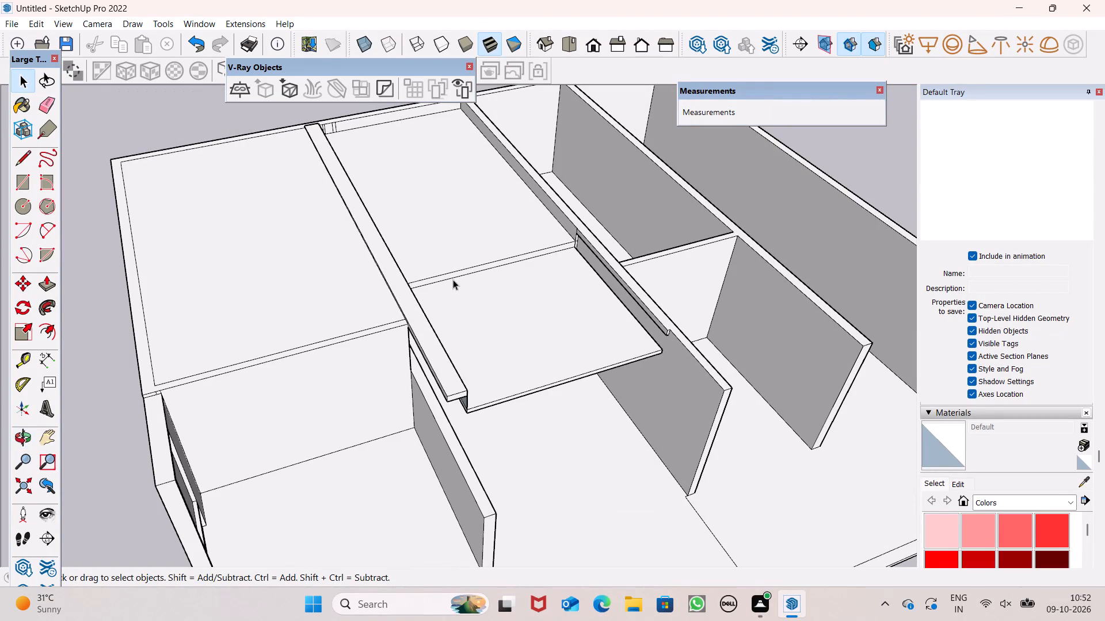
scroll(538, 248, "down", 2)
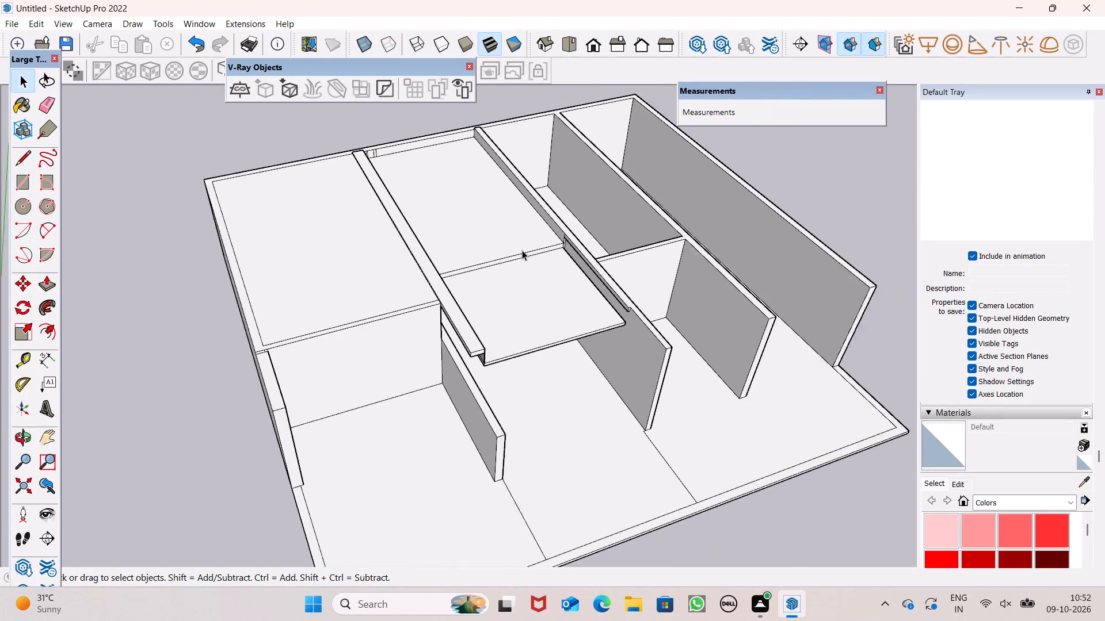
scroll(522, 250, "down", 2)
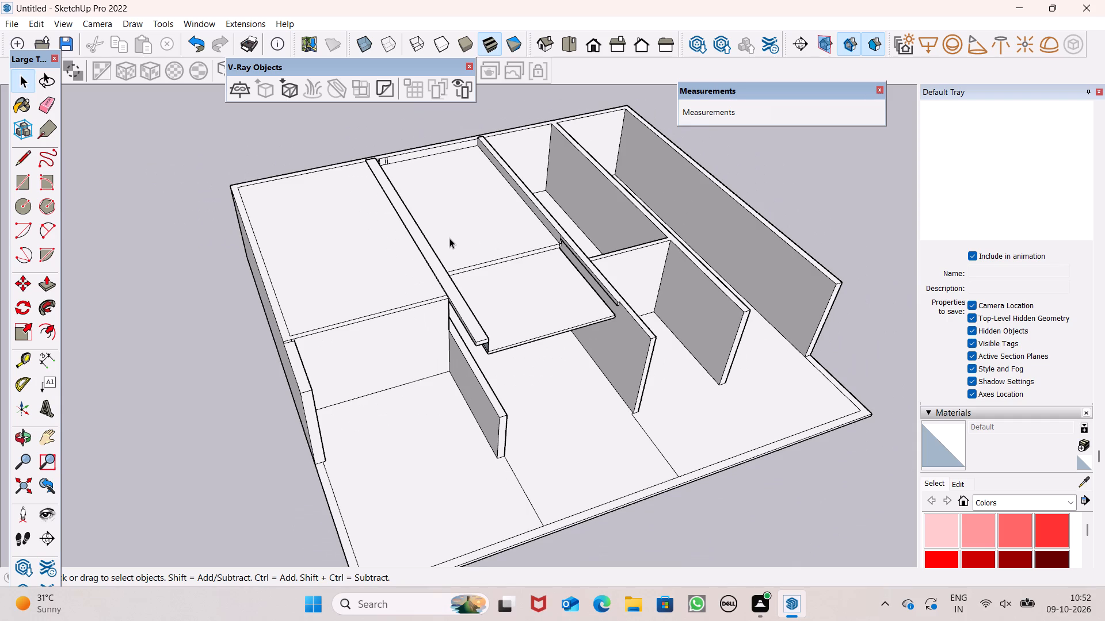
scroll(424, 258, "down", 2)
middle_click_drag(467, 346, 341, 186)
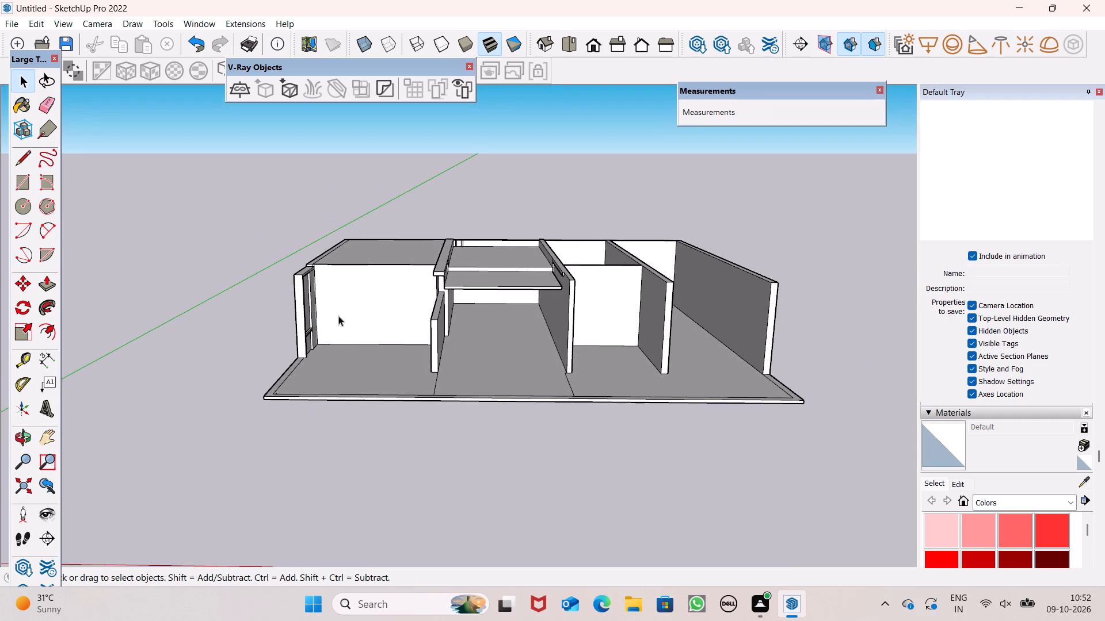
scroll(338, 297, "up", 1)
middle_click_drag(356, 335, 424, 304)
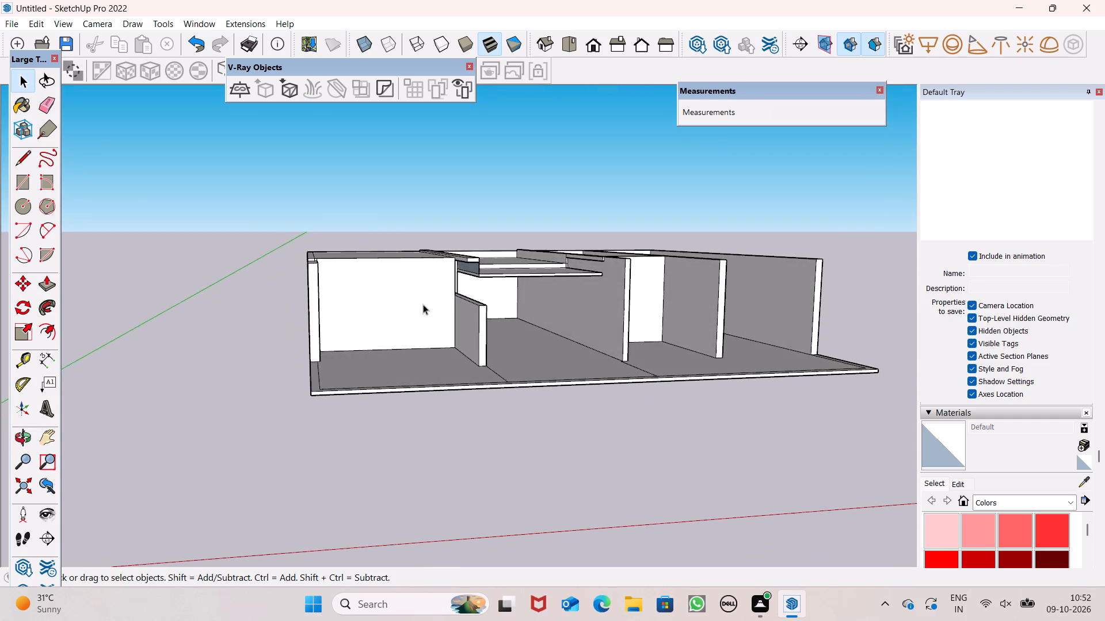
scroll(426, 304, "up", 4)
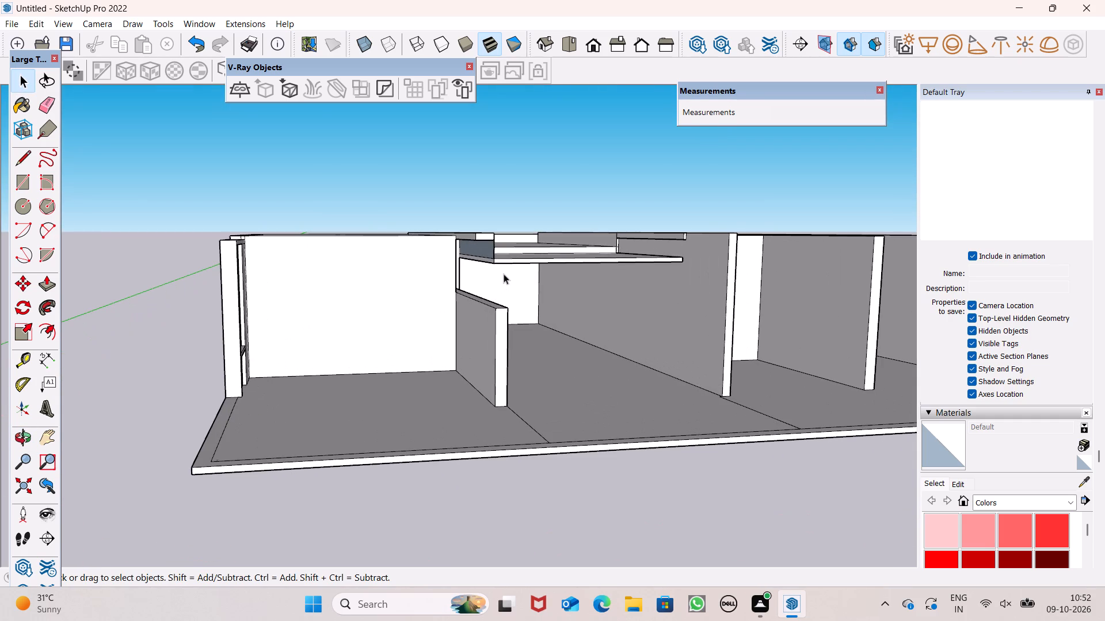
middle_click_drag(536, 305, 442, 283)
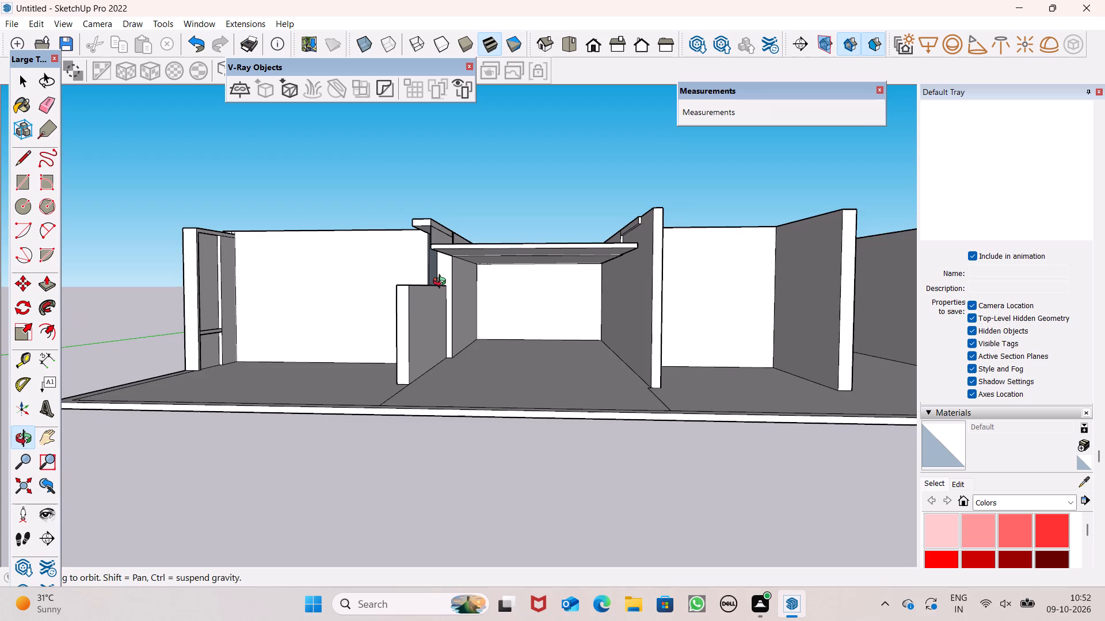
middle_click_drag(442, 283, 449, 264)
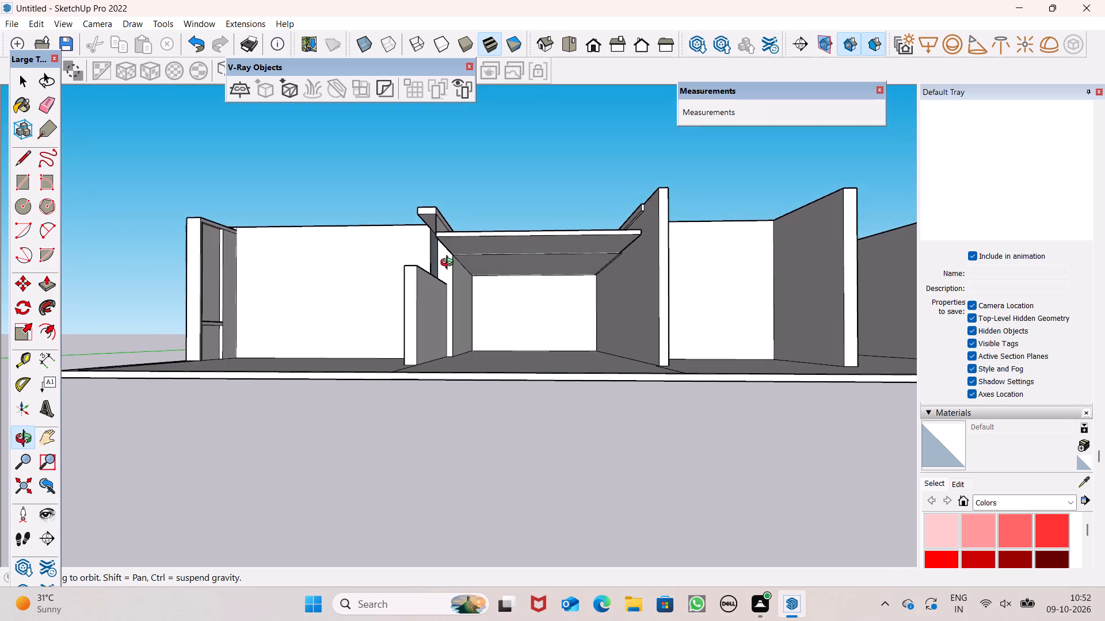
middle_click_drag(449, 264, 483, 370)
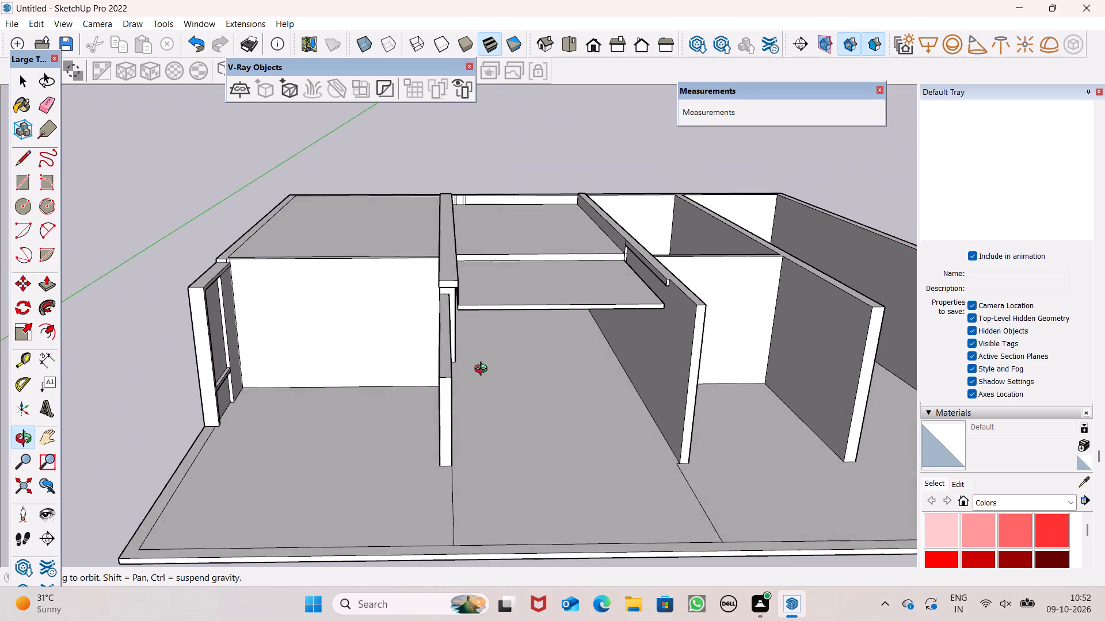
middle_click_drag(483, 370, 481, 374)
scroll(456, 336, "up", 1)
scroll(370, 333, "up", 1)
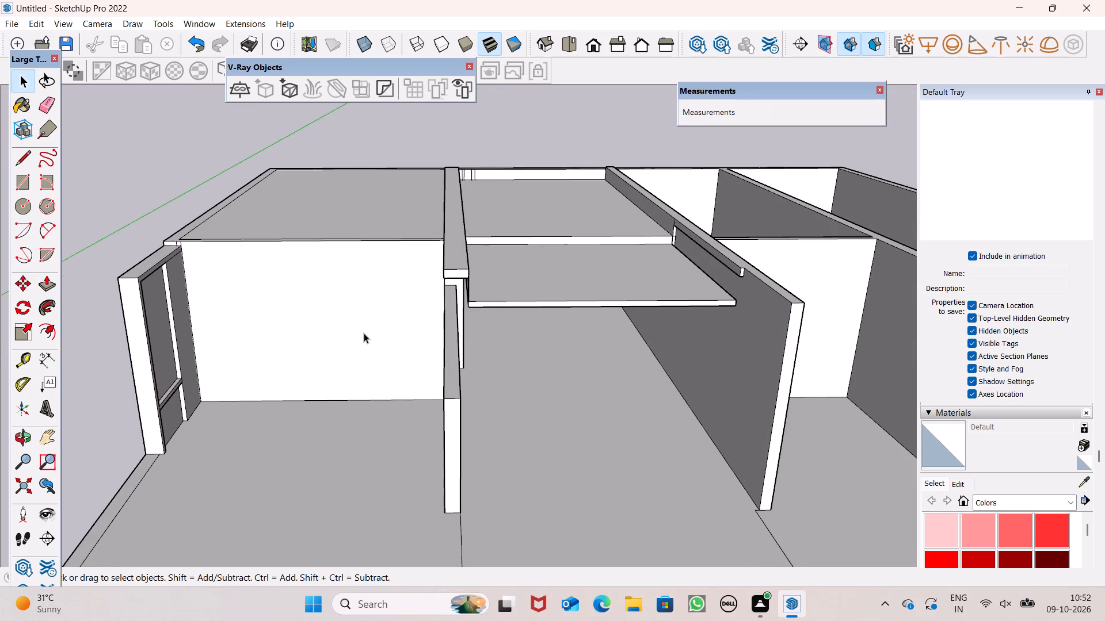
middle_click_drag(333, 339, 351, 309)
scroll(361, 312, "up", 1)
scroll(438, 274, "up", 3)
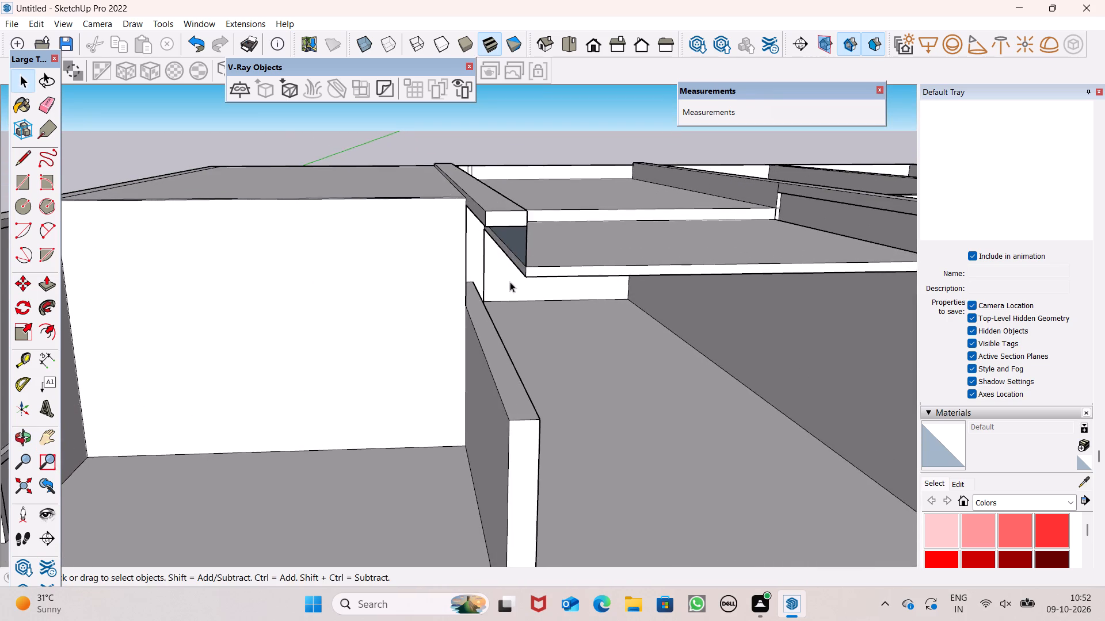
middle_click_drag(523, 294, 471, 289)
scroll(508, 227, "down", 2)
middle_click_drag(560, 258, 492, 282)
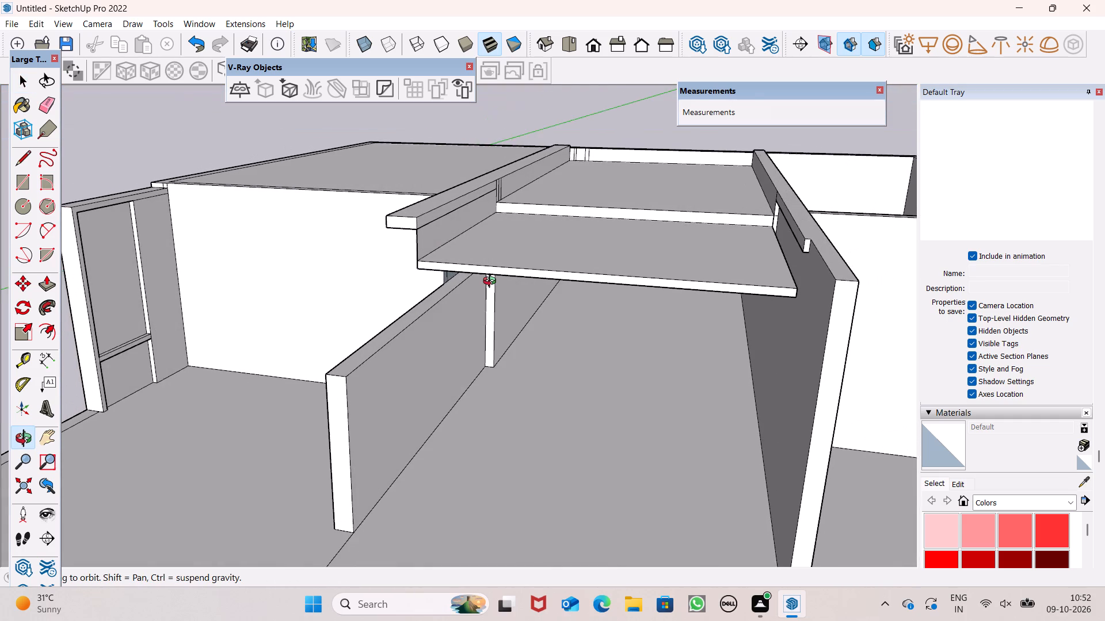
middle_click_drag(492, 282, 439, 285)
scroll(396, 250, "down", 6)
middle_click_drag(474, 279, 466, 307)
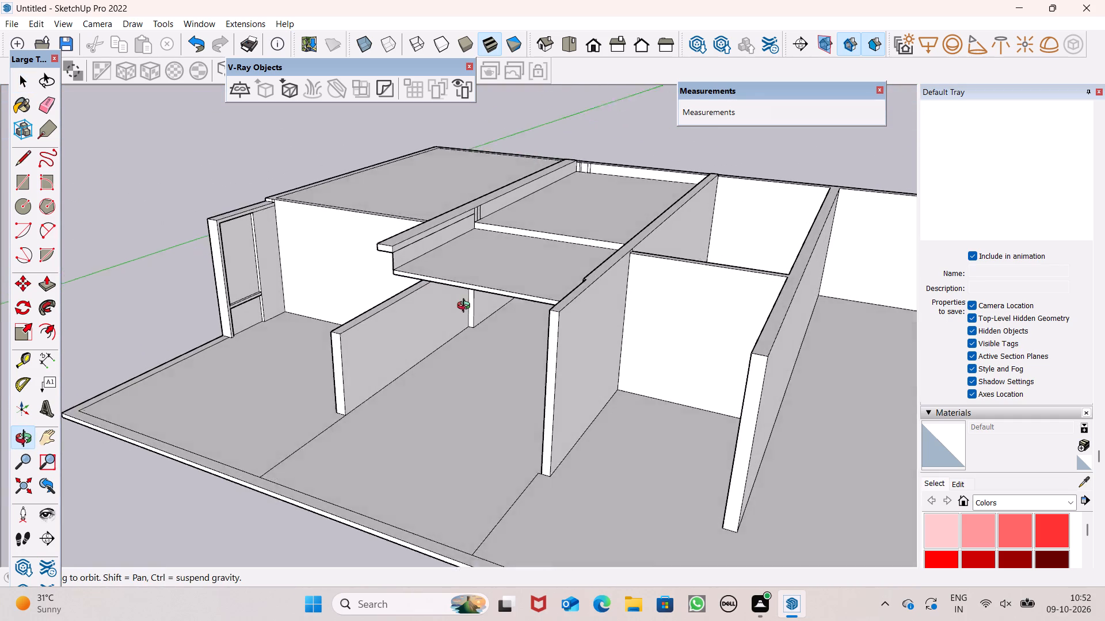
middle_click_drag(466, 307, 442, 329)
Push the top of the tall partition wall beside the lowered slab down 1' 2", and its remaining raised strip down 1' 2 15/16".
left_click(49, 281)
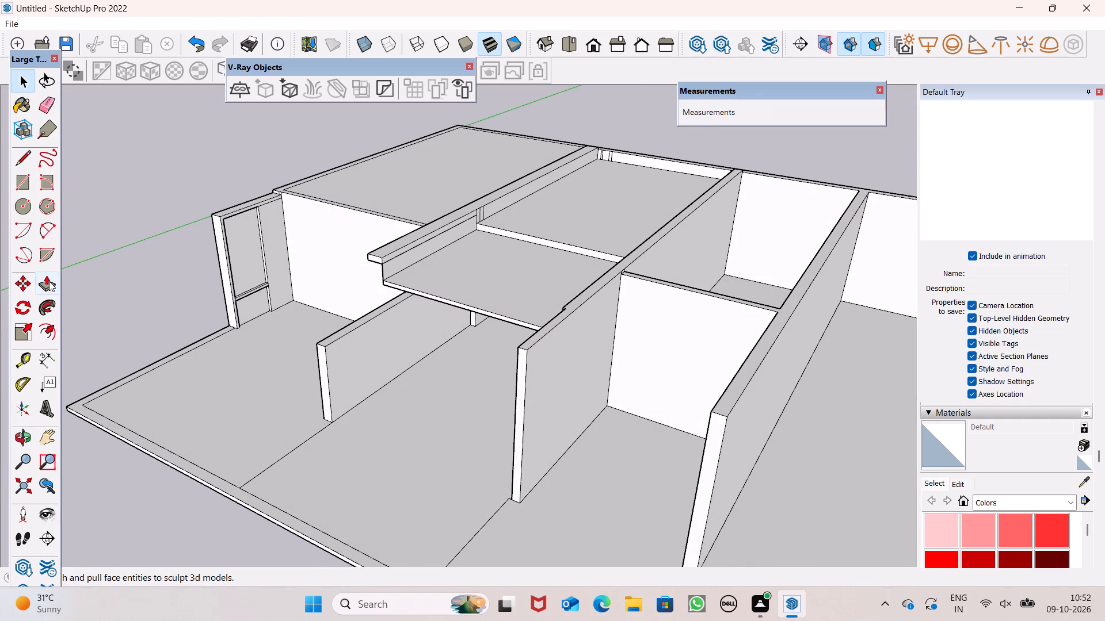
scroll(550, 300, "up", 6)
left_click_drag(532, 367, 535, 390)
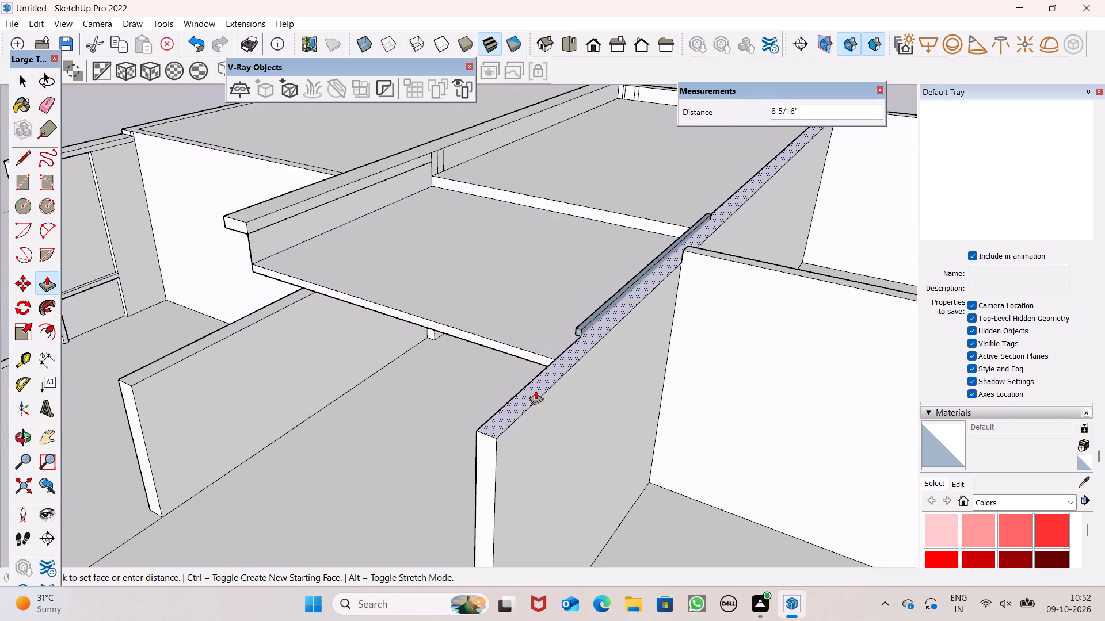
left_click_drag(535, 390, 494, 325)
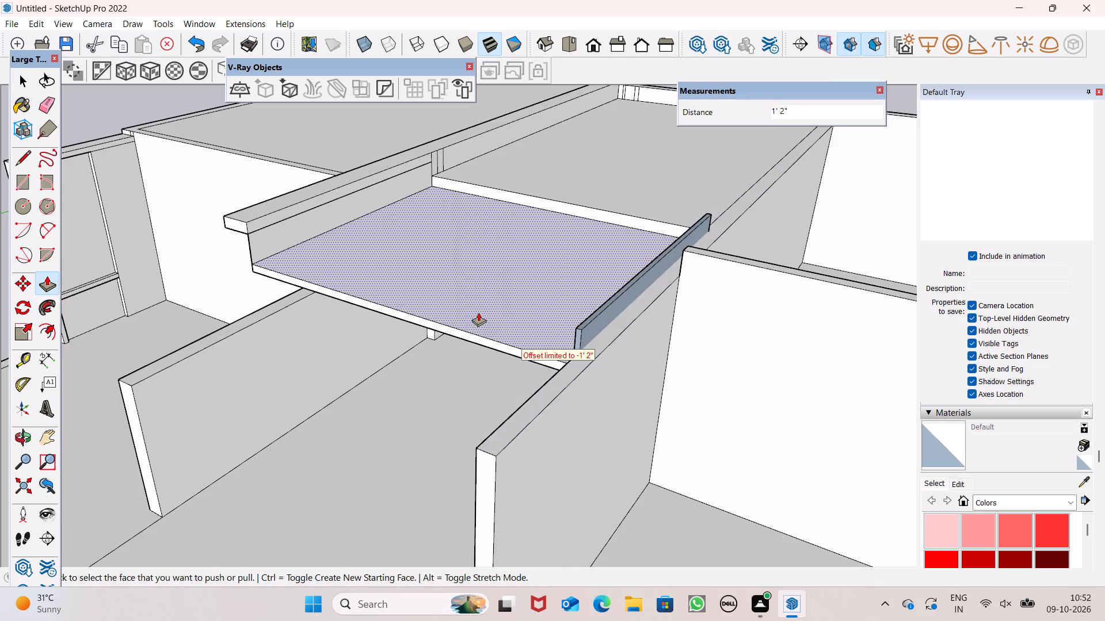
left_click_drag(584, 323, 561, 350)
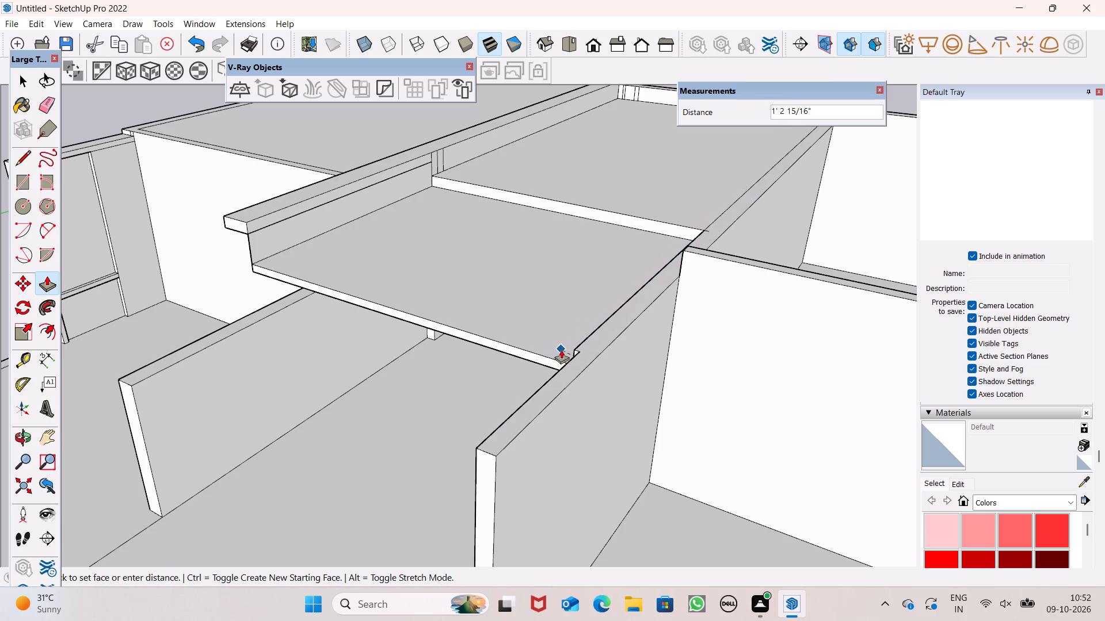
left_click_drag(561, 350, 555, 345)
Examine the corner where the lowered slab's front edge meets the small upright face on the tall partition wall.
scroll(509, 294, "down", 5)
middle_click_drag(521, 368, 646, 382)
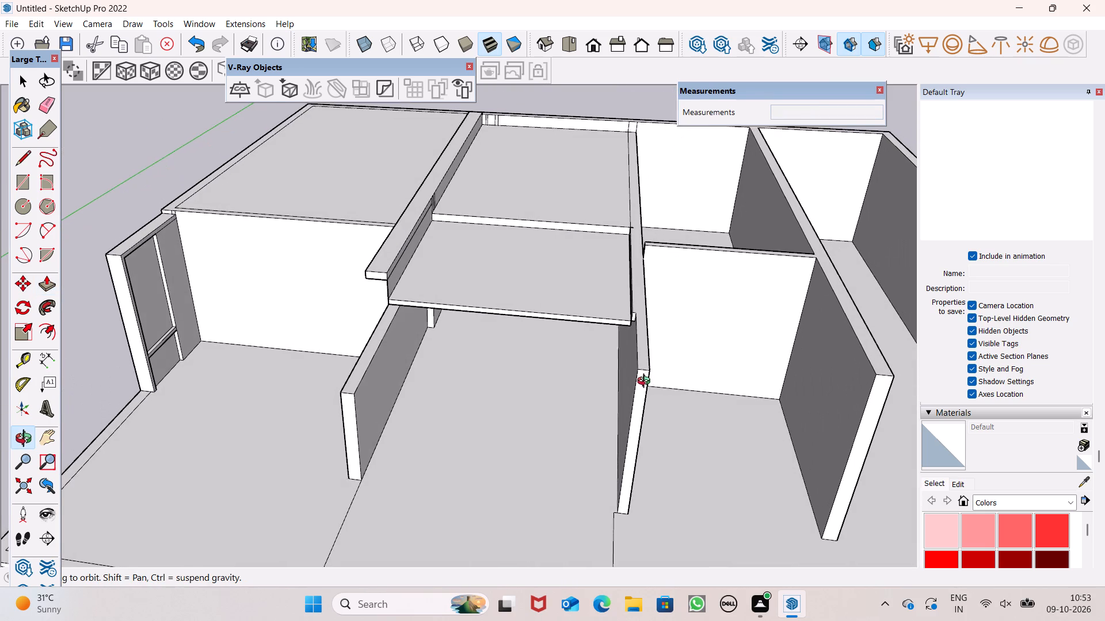
middle_click_drag(646, 382, 647, 368)
scroll(613, 312, "up", 7)
scroll(680, 313, "up", 4)
middle_click_drag(676, 313, 643, 318)
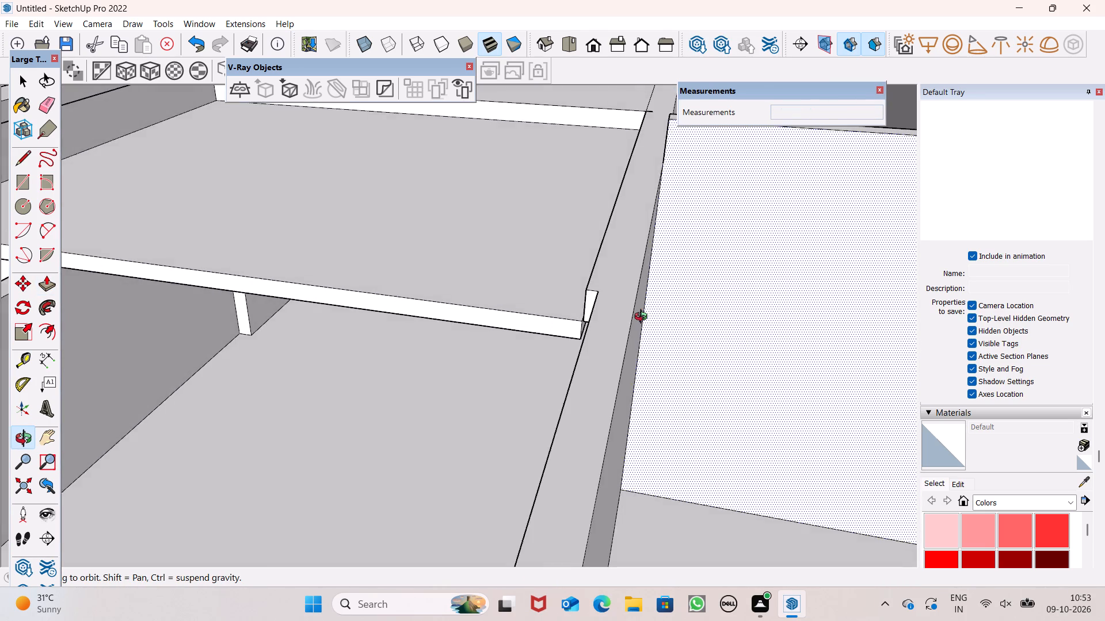
middle_click_drag(643, 318, 670, 334)
scroll(619, 350, "up", 4)
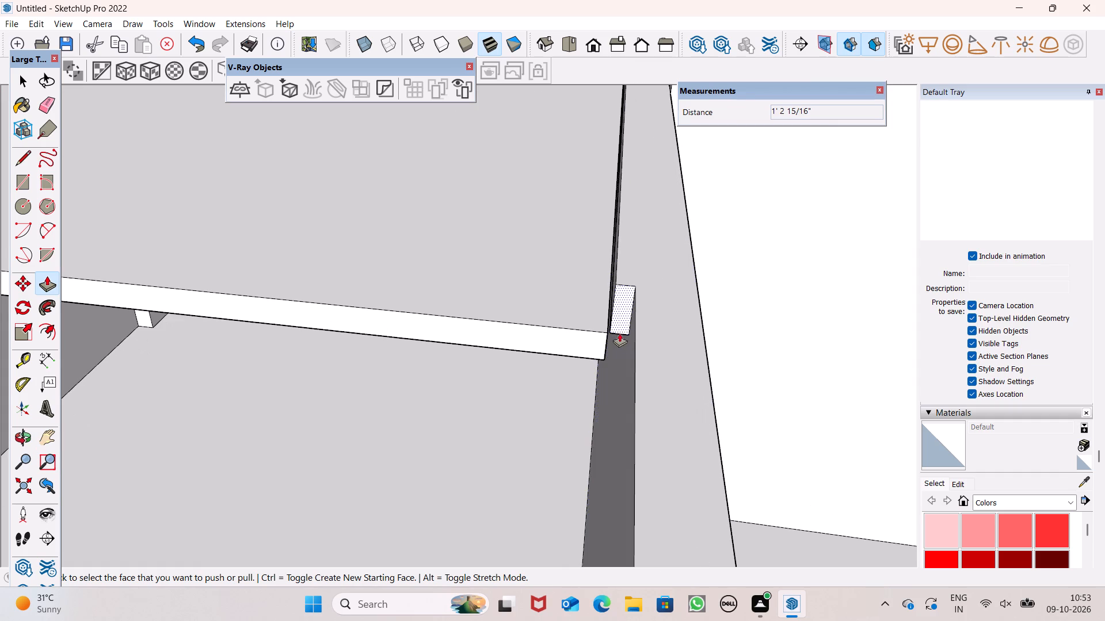
scroll(604, 286, "up", 7)
middle_click_drag(625, 307, 663, 344)
scroll(666, 347, "up", 1)
middle_click_drag(663, 344, 665, 346)
scroll(628, 344, "up", 6)
middle_click_drag(623, 369, 556, 201)
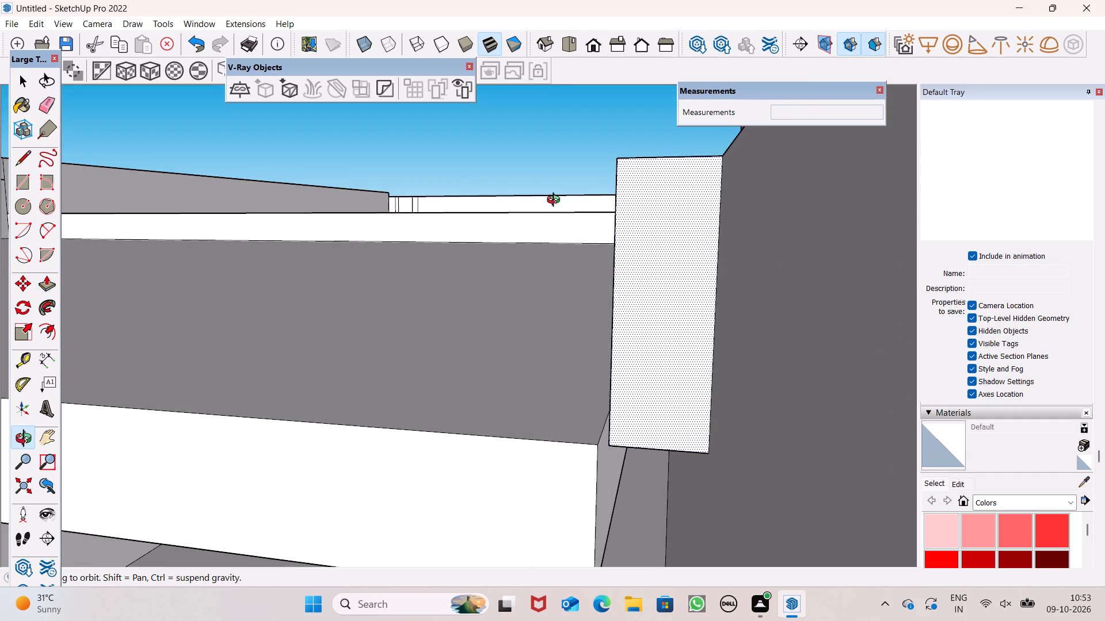
middle_click_drag(556, 201, 602, 172)
scroll(604, 209, "down", 10)
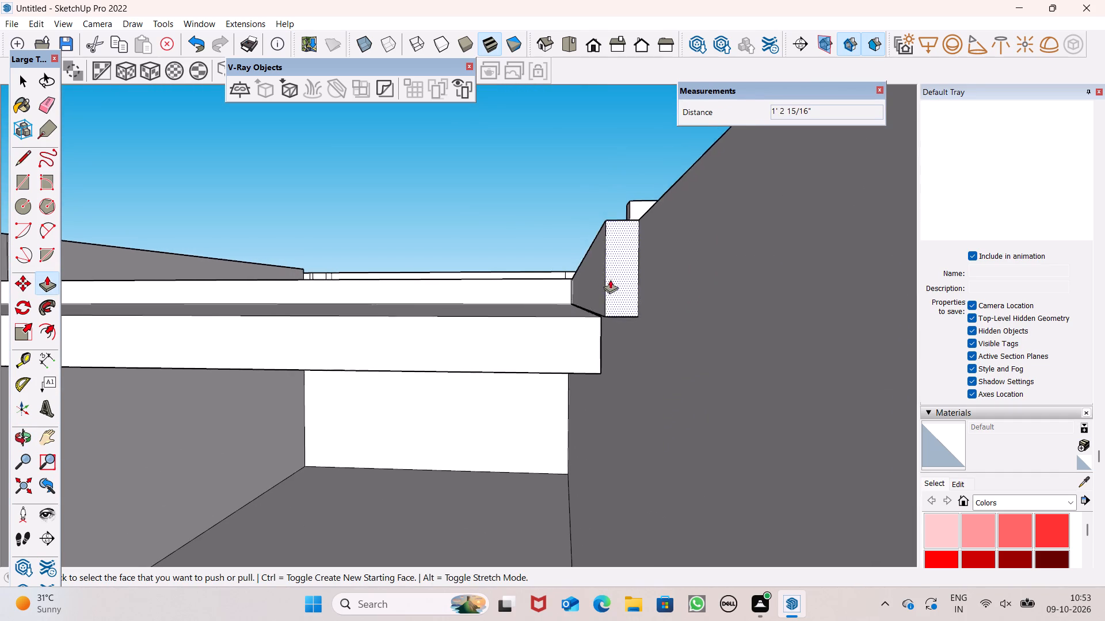
scroll(610, 279, "down", 2)
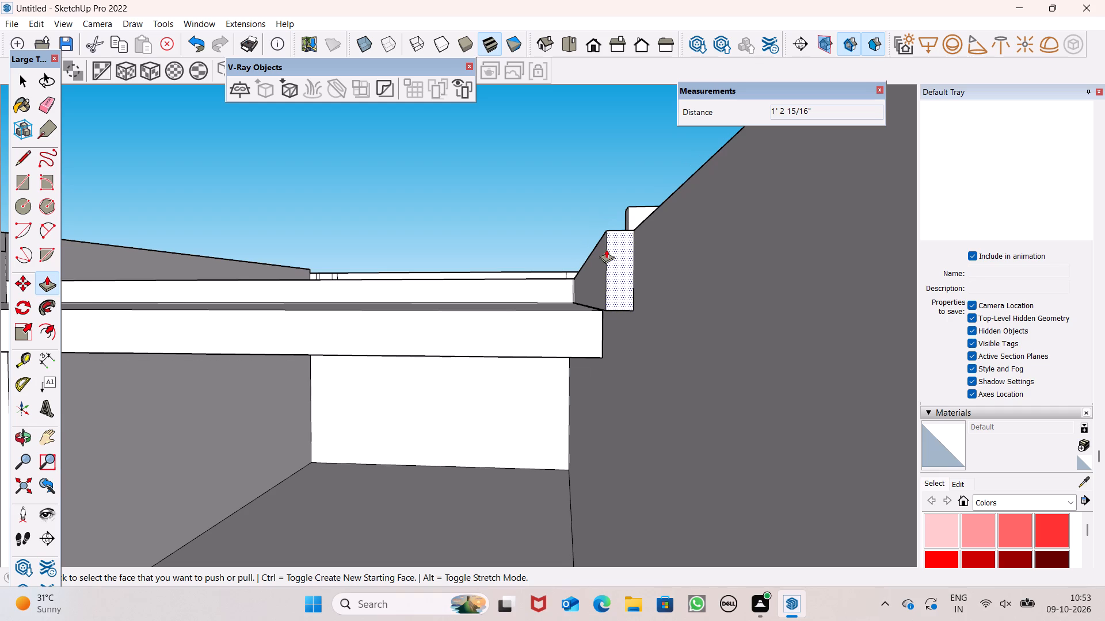
scroll(474, 273, "down", 2)
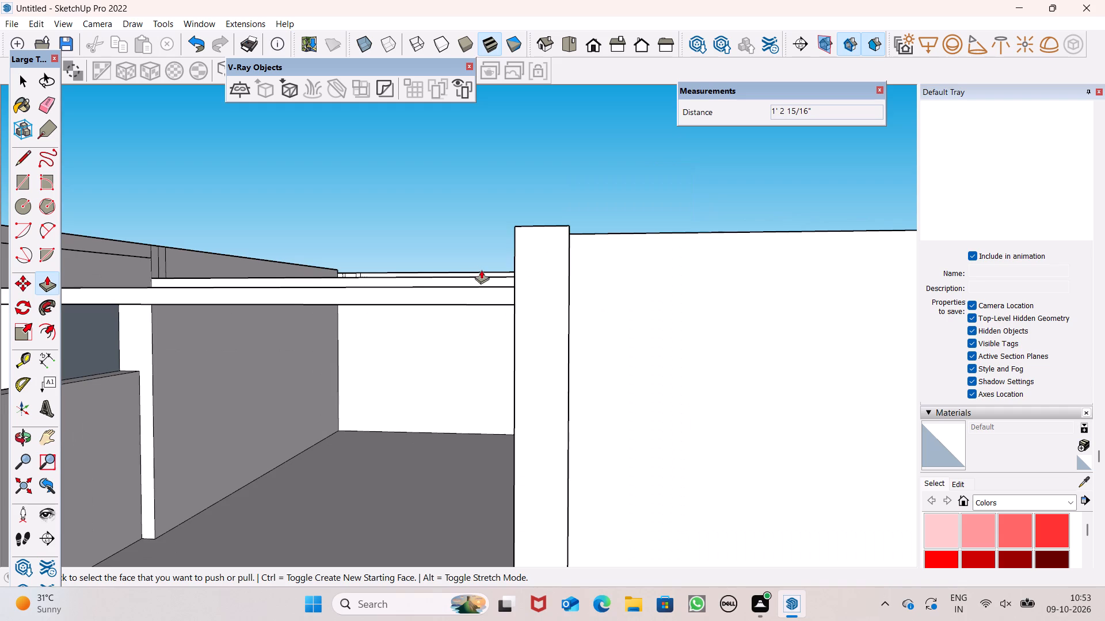
Erase the four stray vertical lines on the back wall face, next to the overhanging wall-top strip.
scroll(500, 309, "up", 1)
middle_click_drag(501, 309, 531, 400)
scroll(535, 266, "down", 3)
scroll(153, 277, "up", 1)
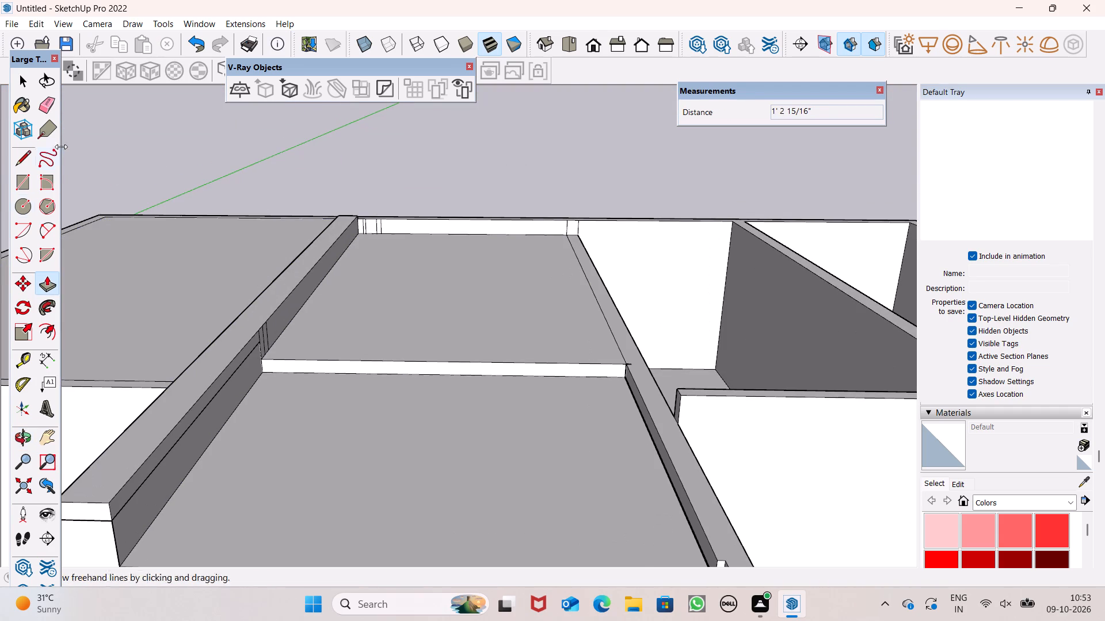
left_click(63, 105)
left_click(42, 103)
scroll(254, 178, "up", 2)
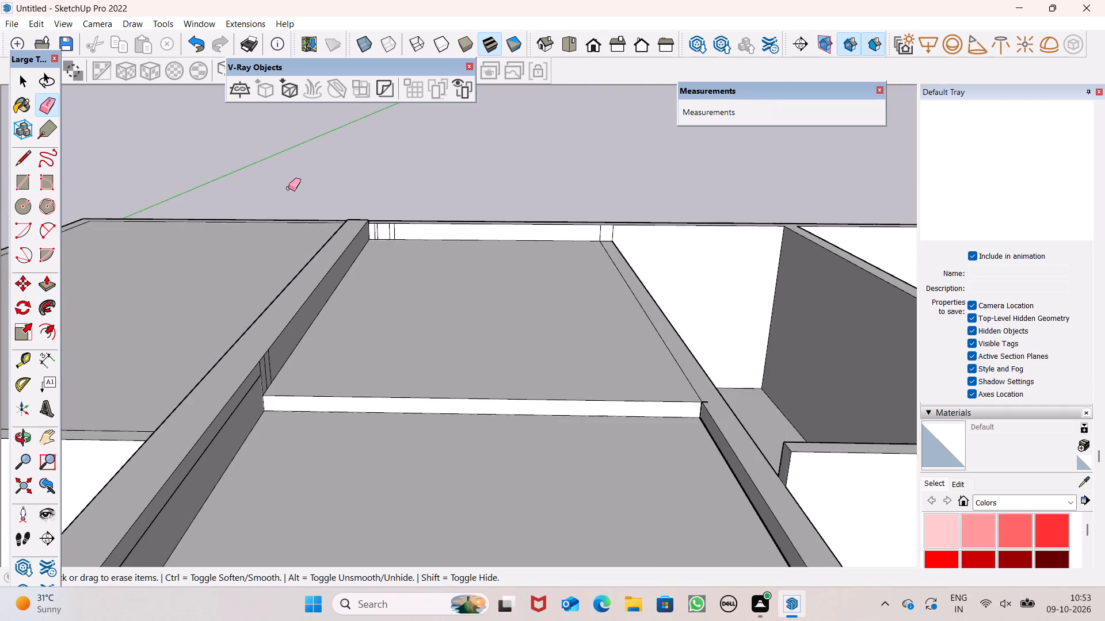
scroll(288, 188, "up", 11)
middle_click_drag(380, 262, 356, 247)
left_click_drag(355, 235, 427, 240)
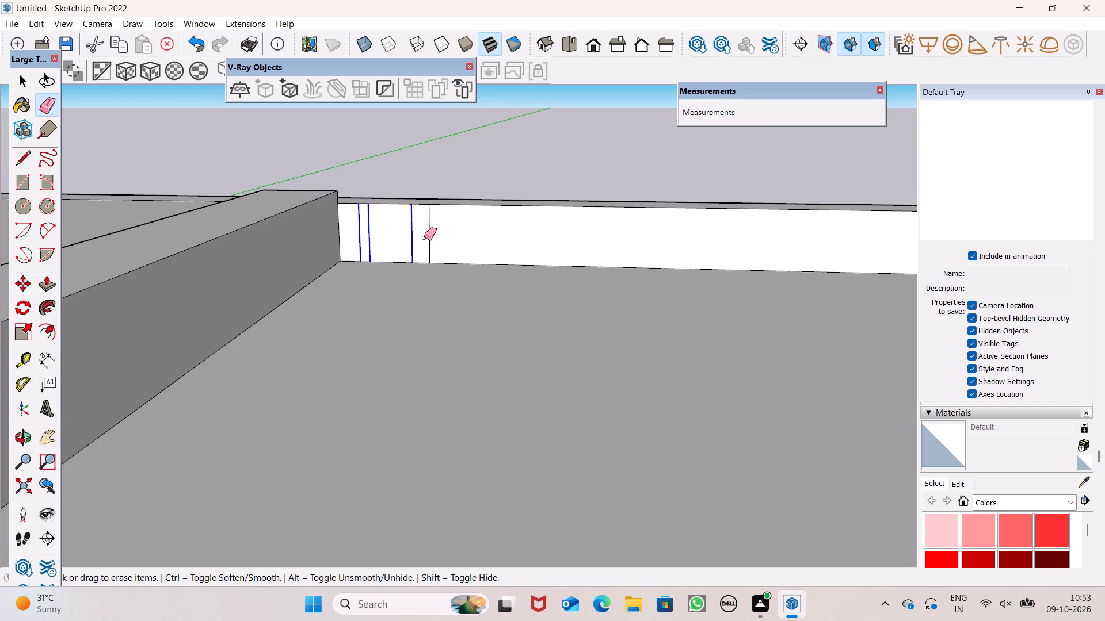
left_click_drag(438, 234, 417, 235)
Erase the two stray vertical lines on the back wall where the tall partition wall meets it.
scroll(365, 236, "down", 10)
scroll(223, 255, "down", 1)
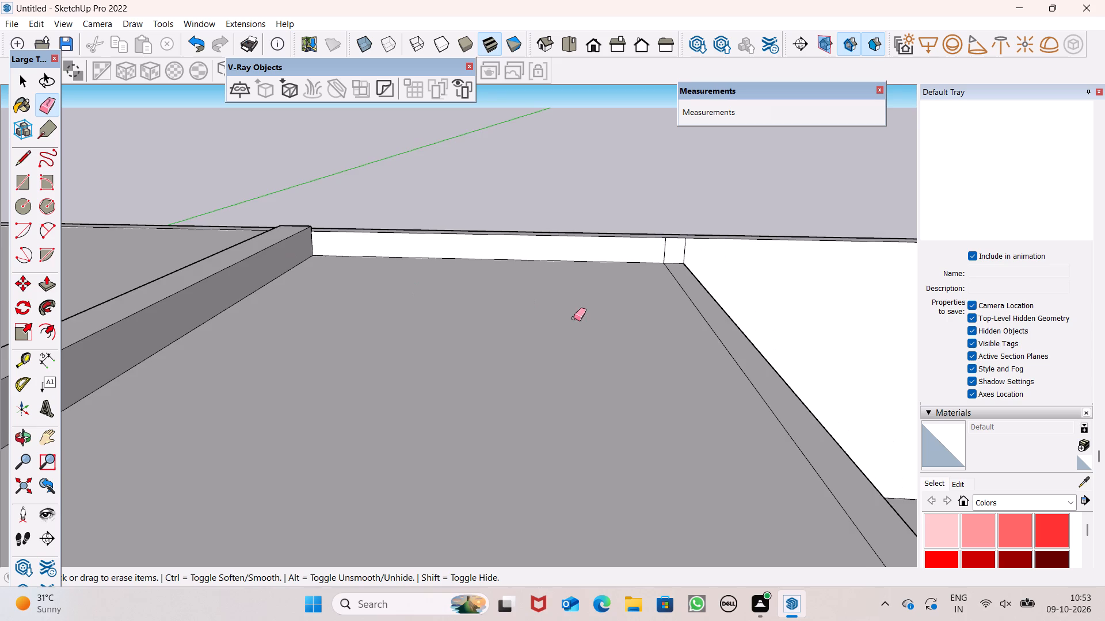
scroll(688, 313, "up", 12)
left_click(634, 226)
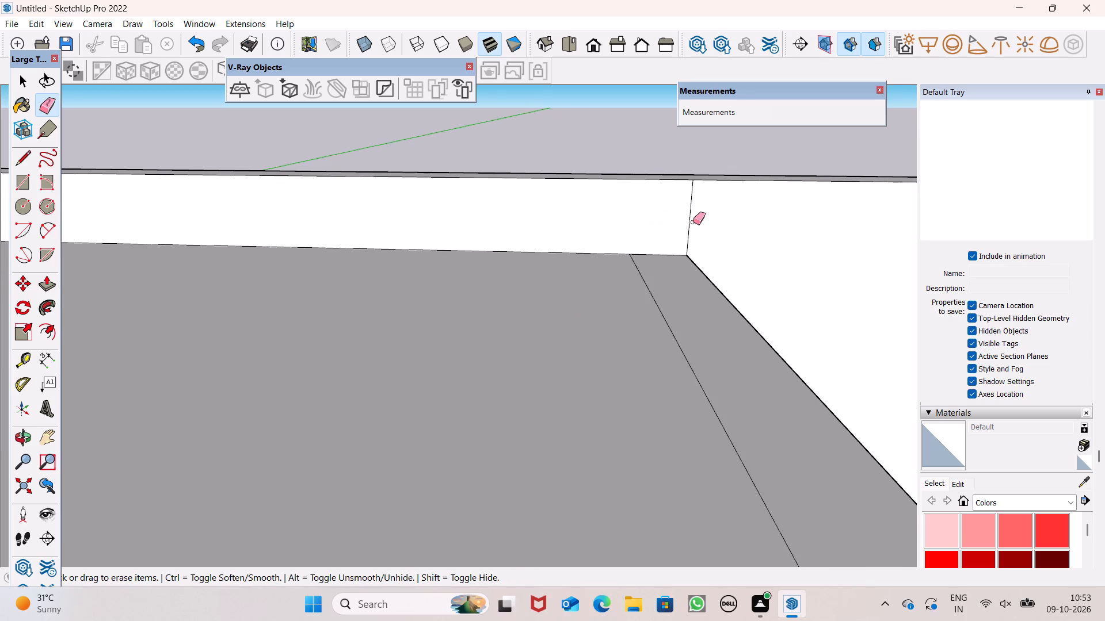
left_click(693, 222)
Erase the stray vertical edges on the side face beneath the overhanging wall-top strip, at the step between the upper and lowered slabs.
scroll(571, 182, "down", 10)
scroll(551, 191, "up", 1)
scroll(555, 192, "down", 4)
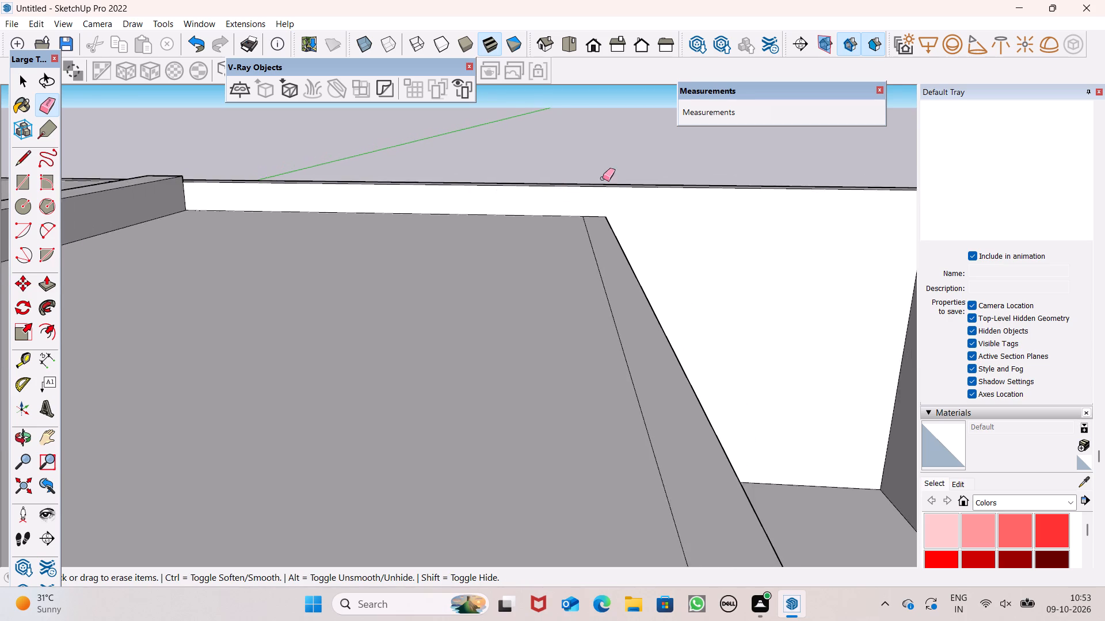
scroll(603, 178, "down", 6)
scroll(395, 285, "up", 7)
middle_click_drag(356, 244, 240, 274)
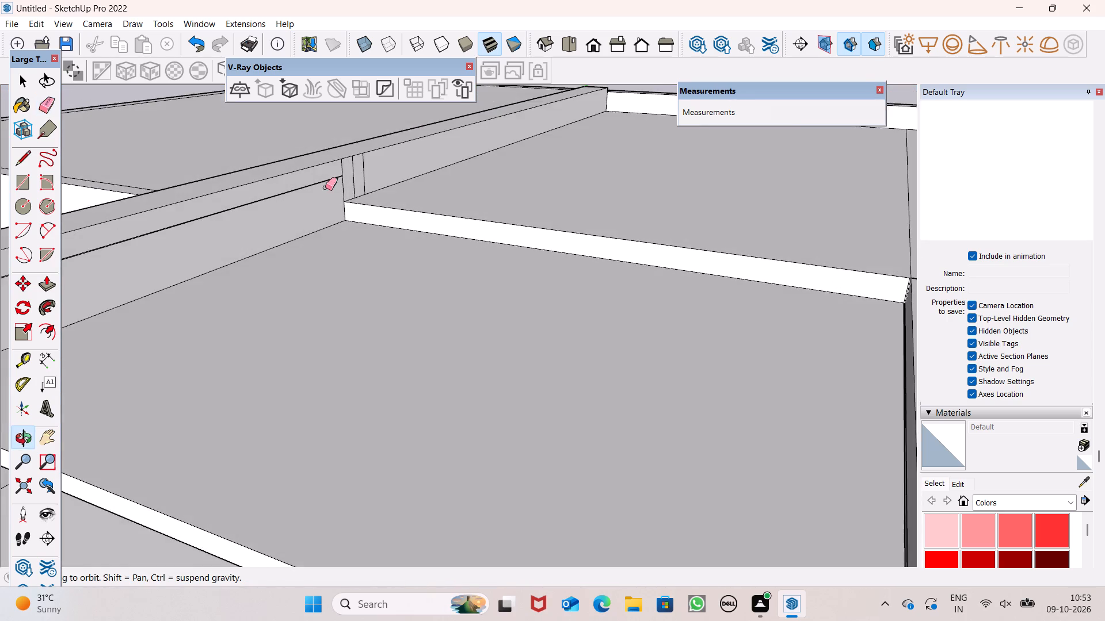
scroll(327, 184, "up", 4)
scroll(327, 184, "down", 1)
scroll(327, 184, "up", 2)
scroll(378, 163, "up", 8)
left_click_drag(310, 171, 331, 167)
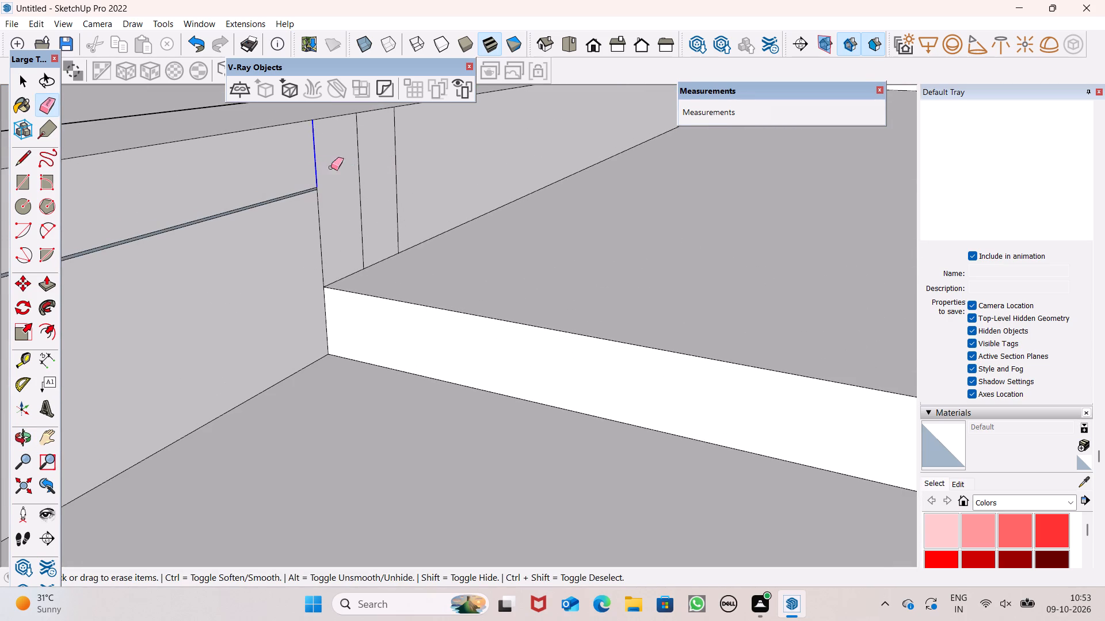
left_click_drag(331, 167, 405, 157)
left_click_drag(341, 231, 318, 235)
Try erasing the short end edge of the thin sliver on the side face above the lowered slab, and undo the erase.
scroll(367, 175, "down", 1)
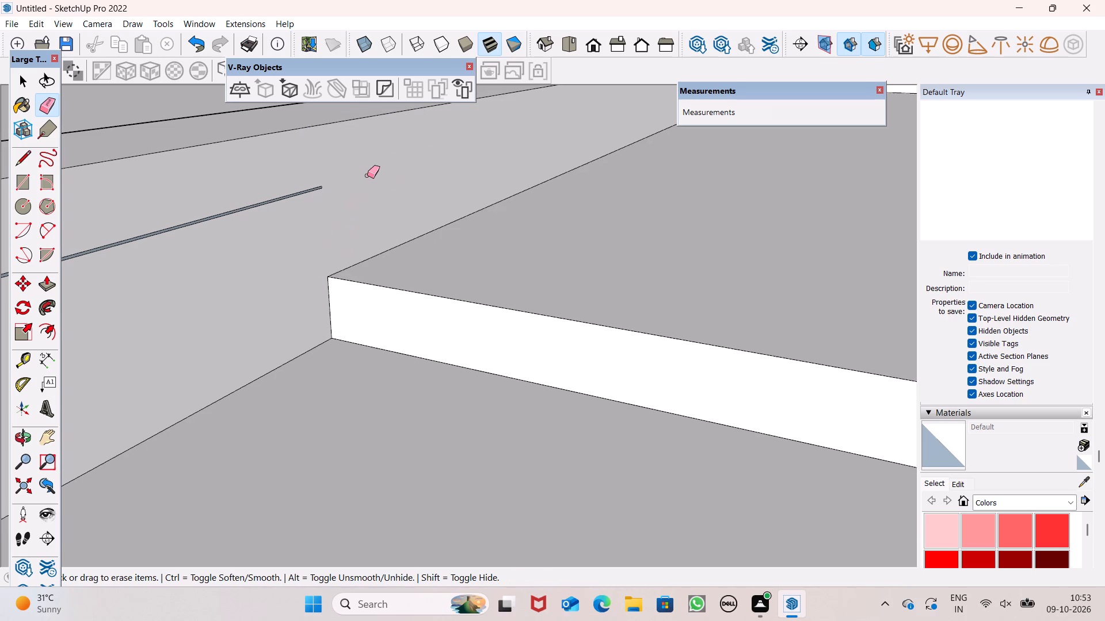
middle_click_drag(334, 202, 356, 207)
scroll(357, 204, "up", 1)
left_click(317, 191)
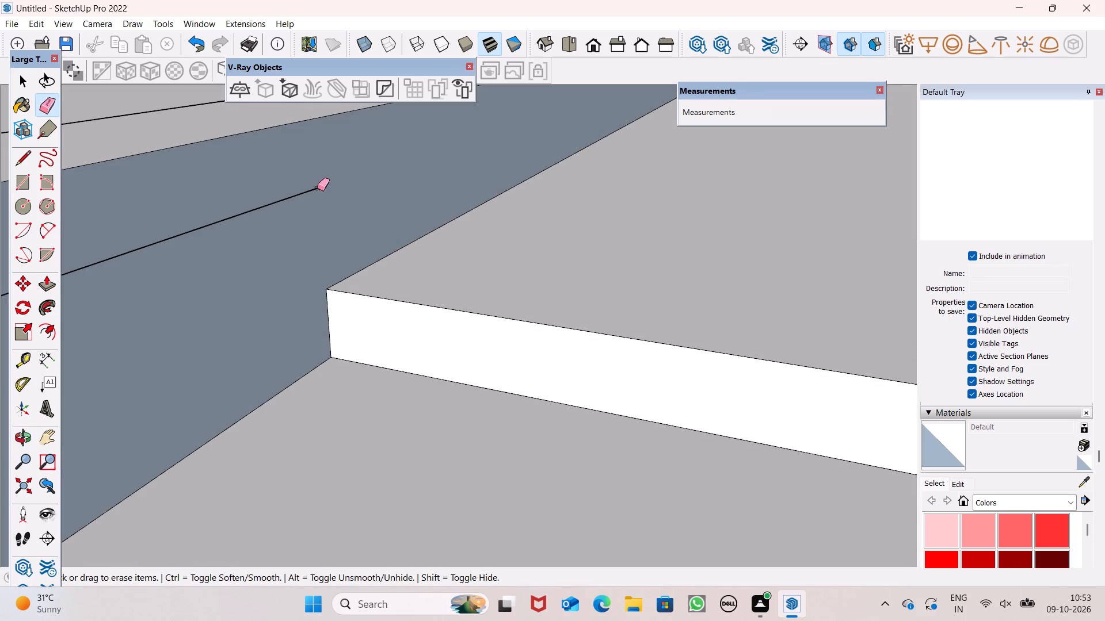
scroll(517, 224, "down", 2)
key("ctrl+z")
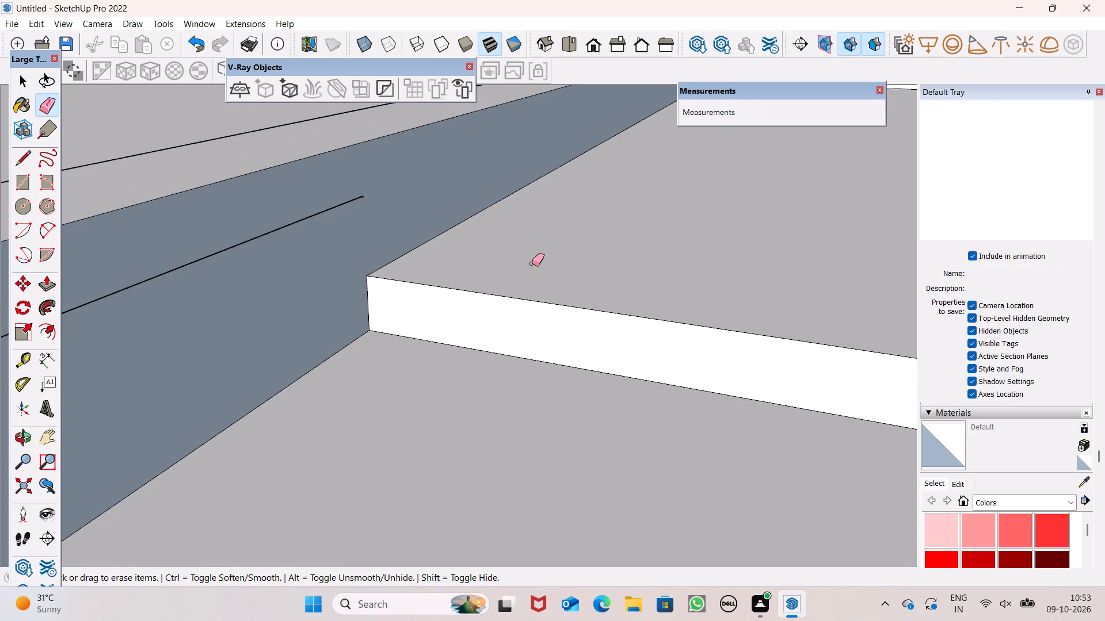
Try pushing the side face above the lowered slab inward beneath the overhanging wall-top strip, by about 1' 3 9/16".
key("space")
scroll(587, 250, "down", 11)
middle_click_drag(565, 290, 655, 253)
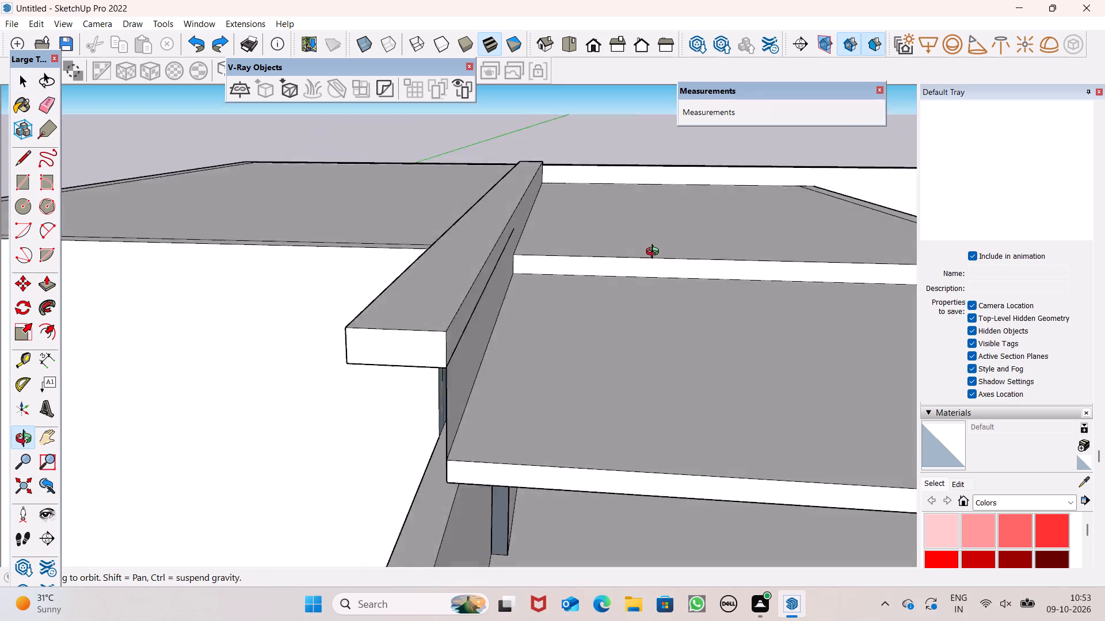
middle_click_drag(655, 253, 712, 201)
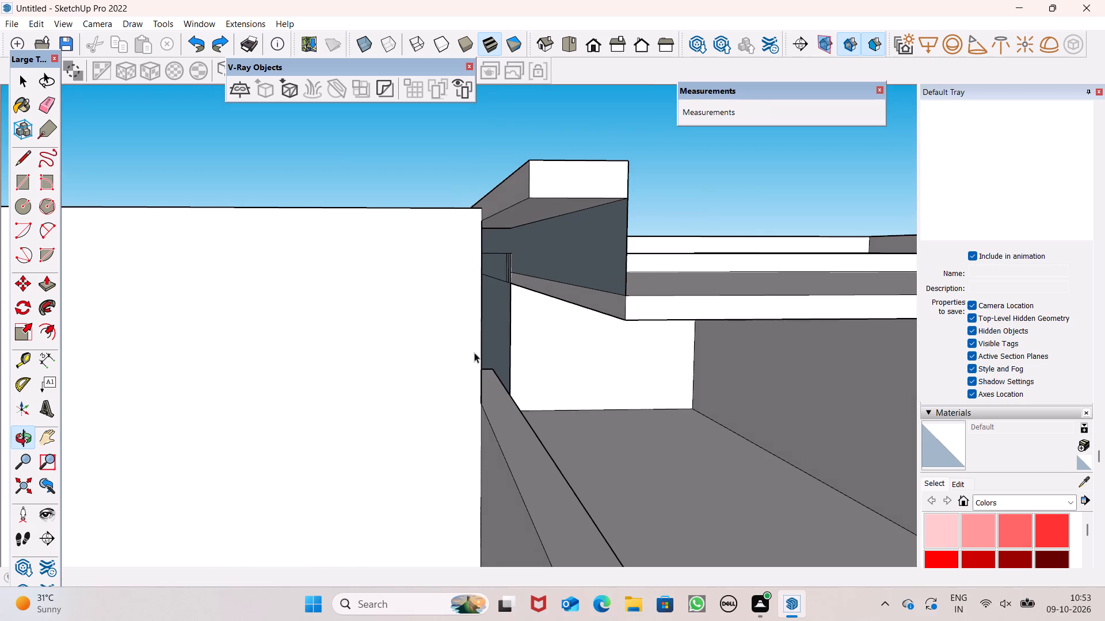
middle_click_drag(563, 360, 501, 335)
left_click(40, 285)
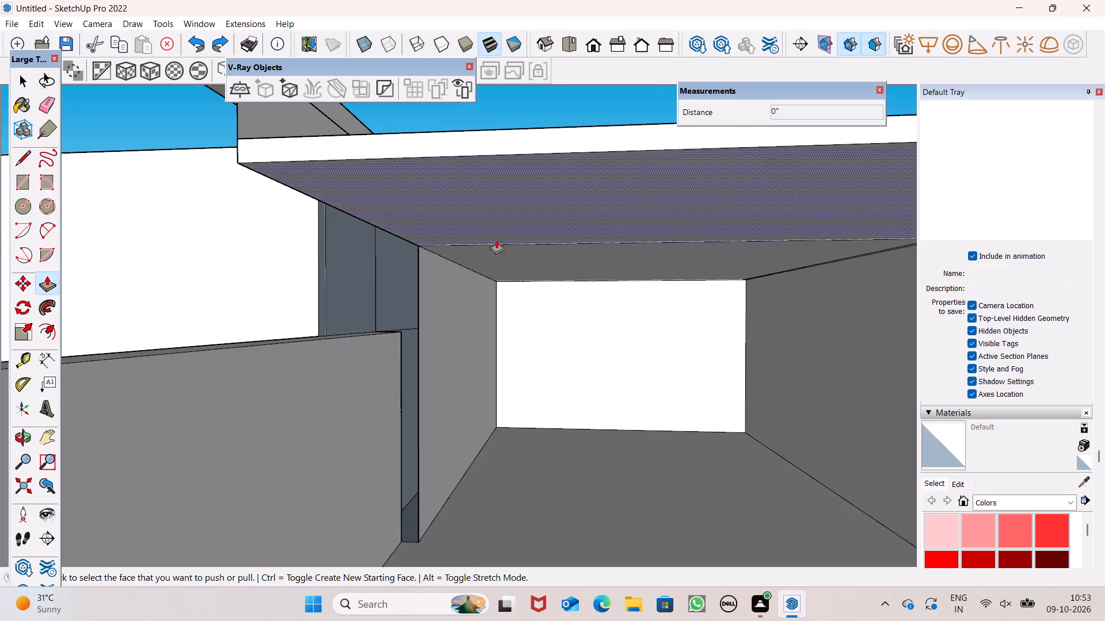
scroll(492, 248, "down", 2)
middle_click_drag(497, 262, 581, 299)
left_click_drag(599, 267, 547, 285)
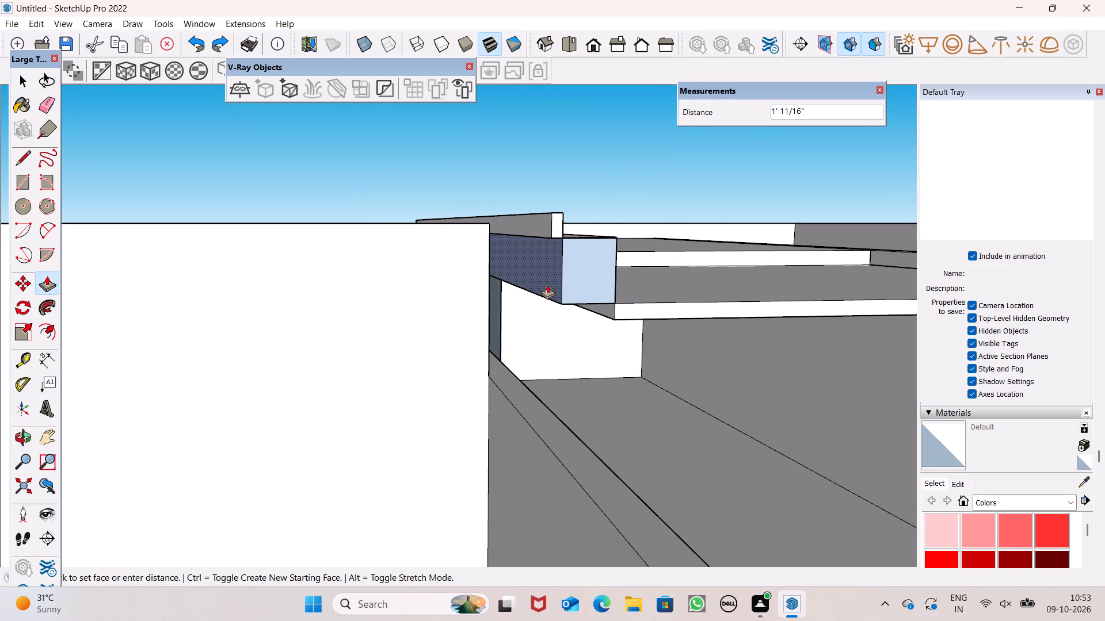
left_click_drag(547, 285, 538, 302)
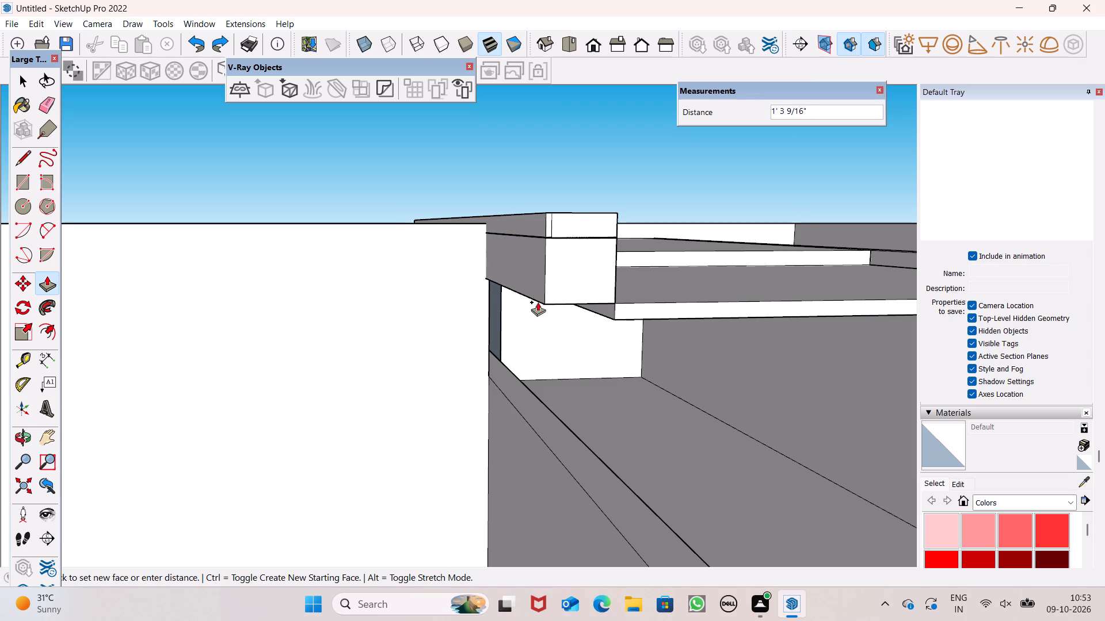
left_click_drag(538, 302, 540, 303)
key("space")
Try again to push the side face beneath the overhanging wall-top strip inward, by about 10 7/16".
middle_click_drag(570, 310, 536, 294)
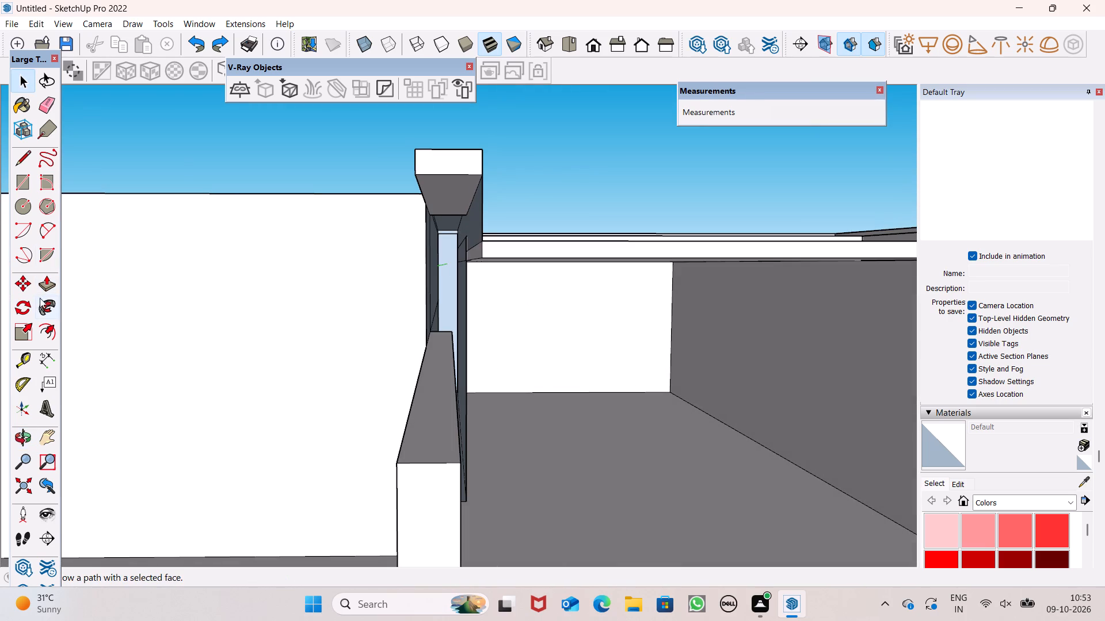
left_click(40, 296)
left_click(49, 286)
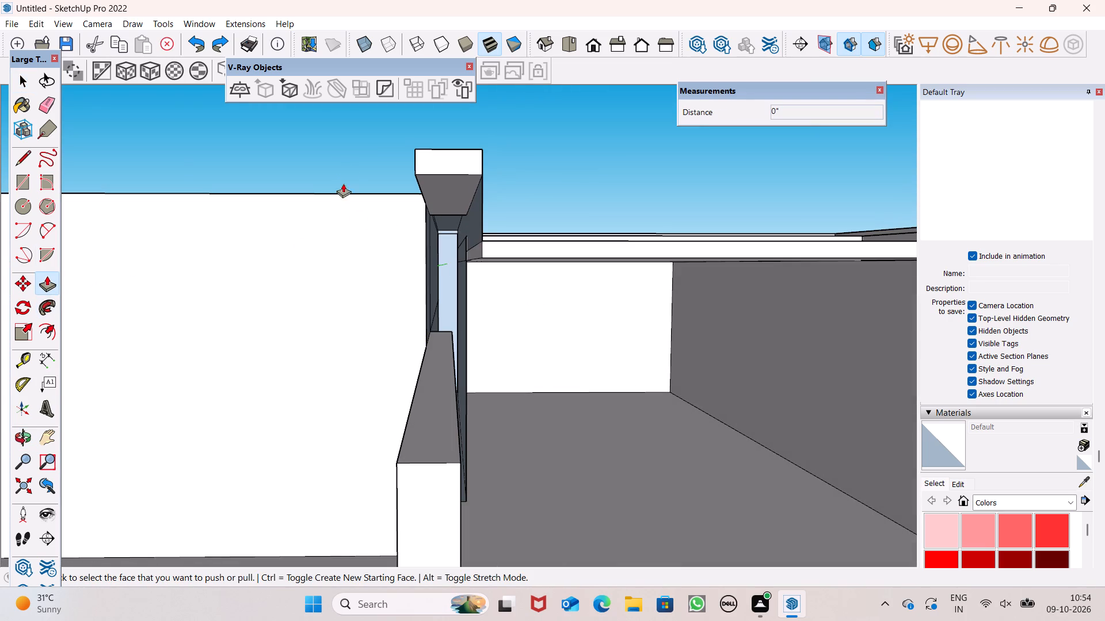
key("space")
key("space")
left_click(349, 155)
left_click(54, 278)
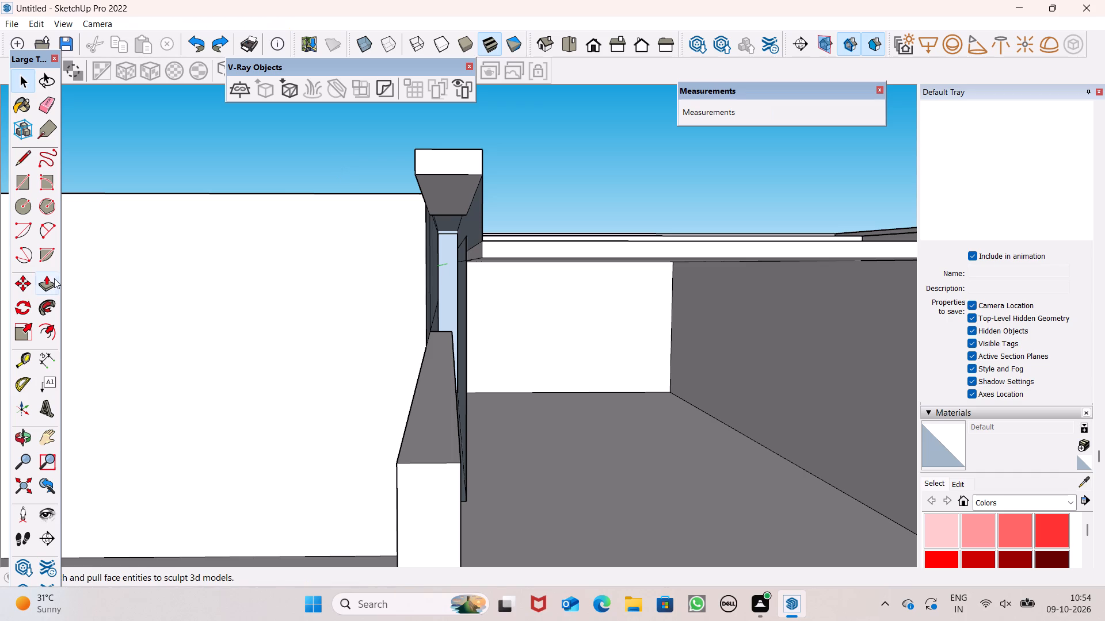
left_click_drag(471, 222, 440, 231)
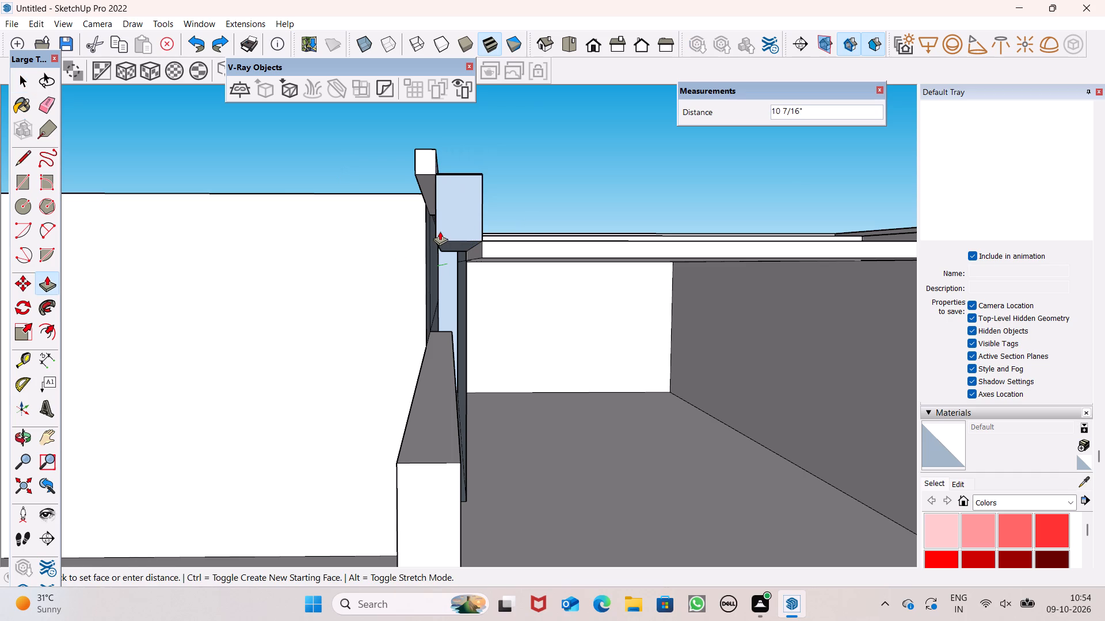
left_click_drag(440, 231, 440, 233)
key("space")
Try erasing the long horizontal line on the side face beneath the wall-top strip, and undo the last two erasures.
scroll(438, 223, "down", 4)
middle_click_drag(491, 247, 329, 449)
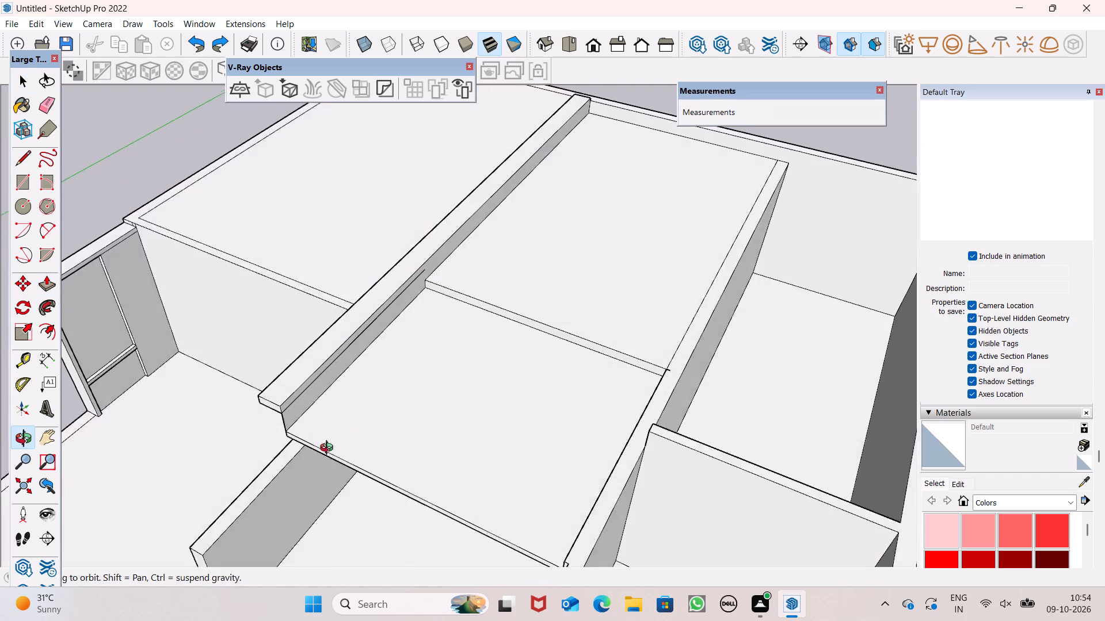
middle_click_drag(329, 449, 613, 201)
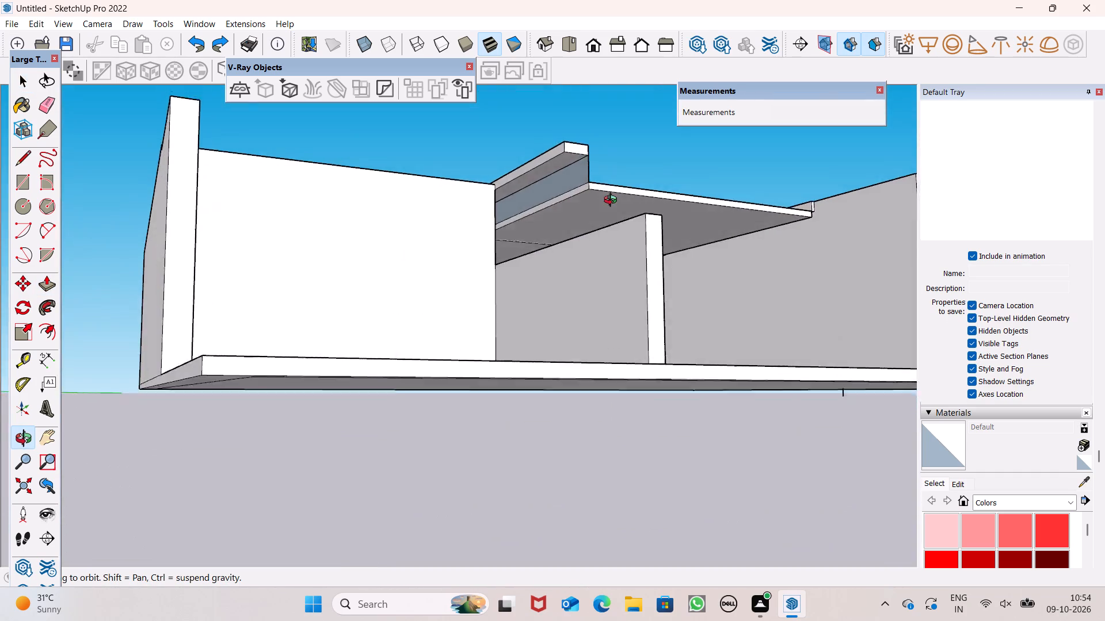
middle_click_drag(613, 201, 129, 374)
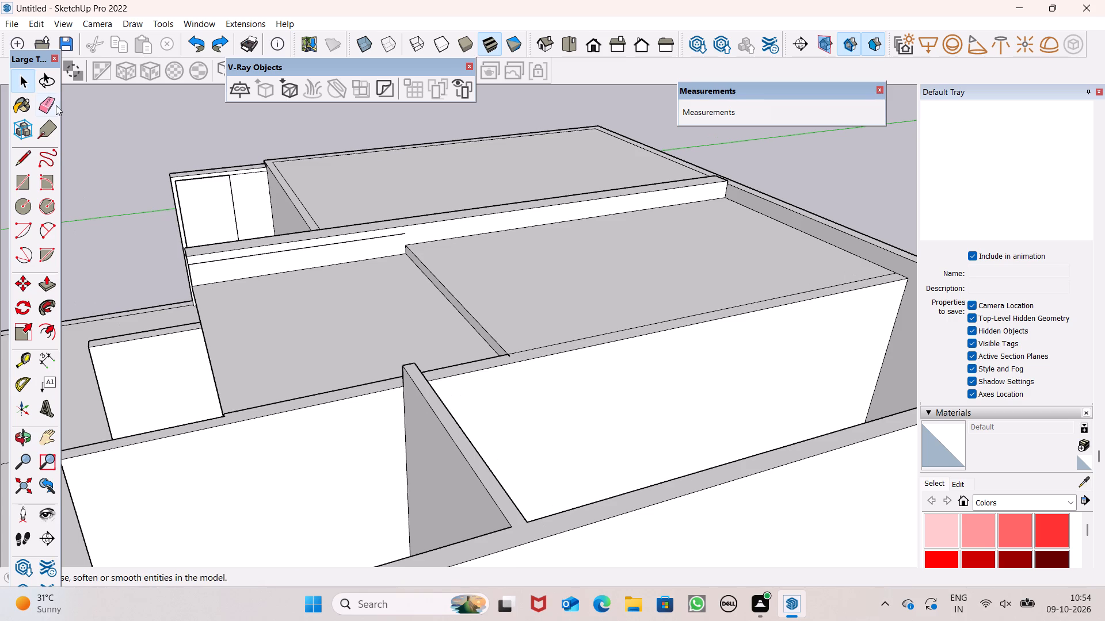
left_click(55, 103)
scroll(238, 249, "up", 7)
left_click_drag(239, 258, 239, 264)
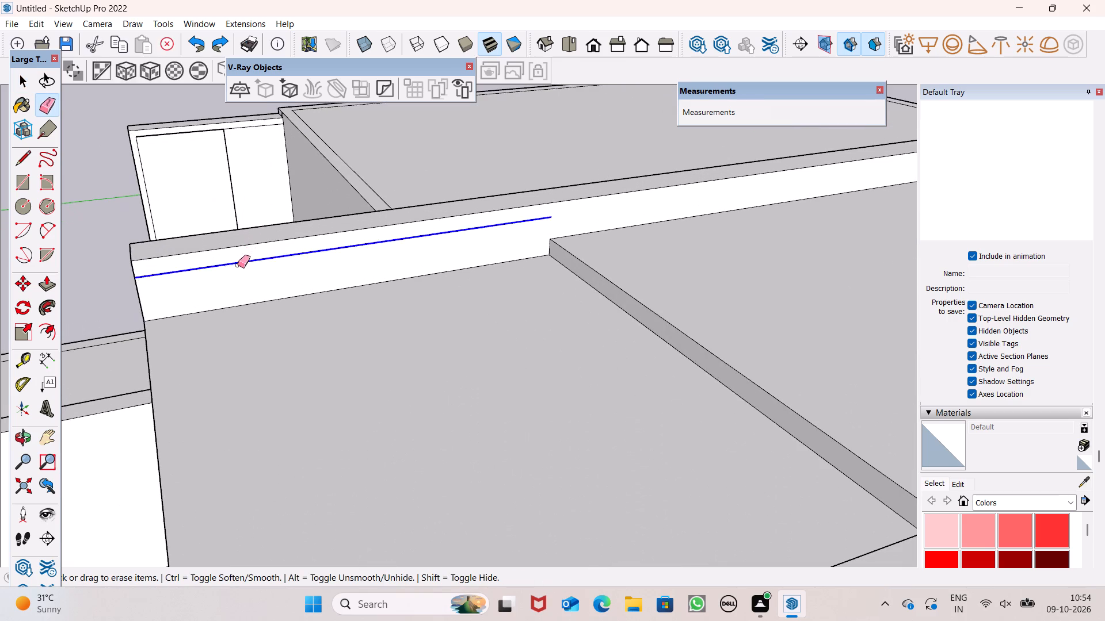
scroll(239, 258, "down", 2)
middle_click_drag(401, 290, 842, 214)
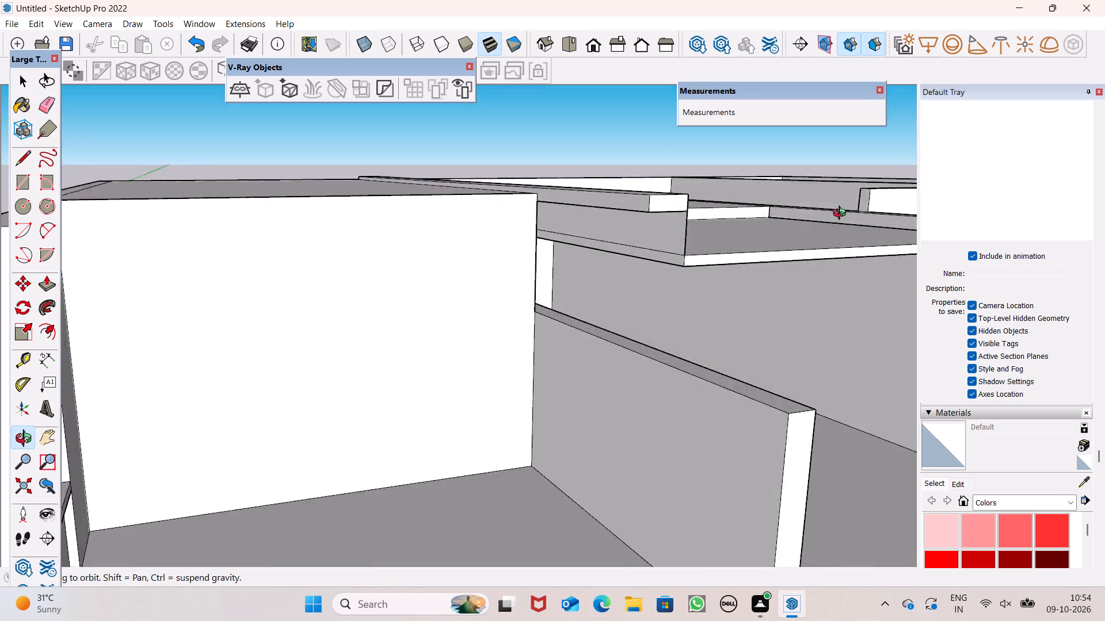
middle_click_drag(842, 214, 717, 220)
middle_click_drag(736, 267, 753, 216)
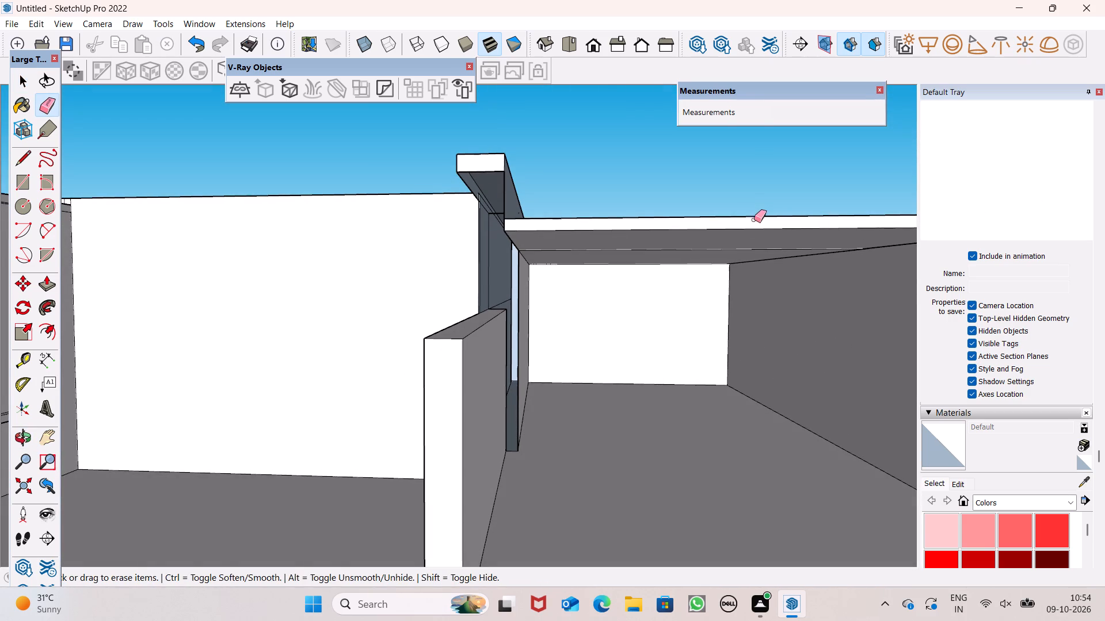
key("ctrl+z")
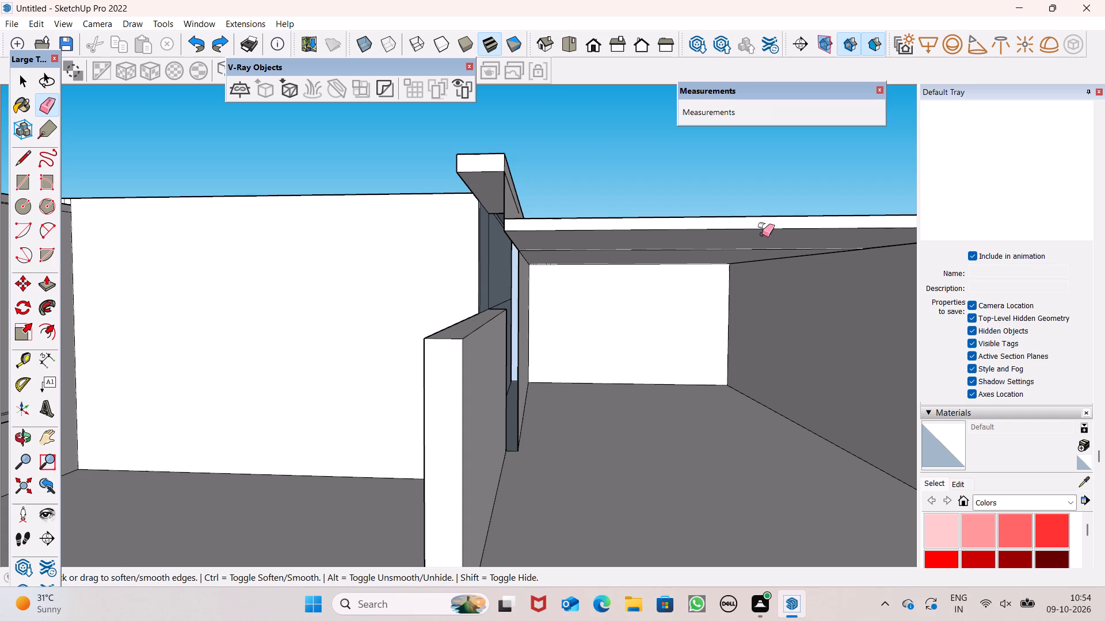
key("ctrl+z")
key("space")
Raise the lowered slab's top face 1' 3 3/16" with Push/Pull, up to the horizontal line on the adjoining wall face.
scroll(650, 283, "down", 1)
scroll(644, 289, "up", 1)
scroll(643, 289, "down", 1)
middle_click_drag(634, 278, 460, 413)
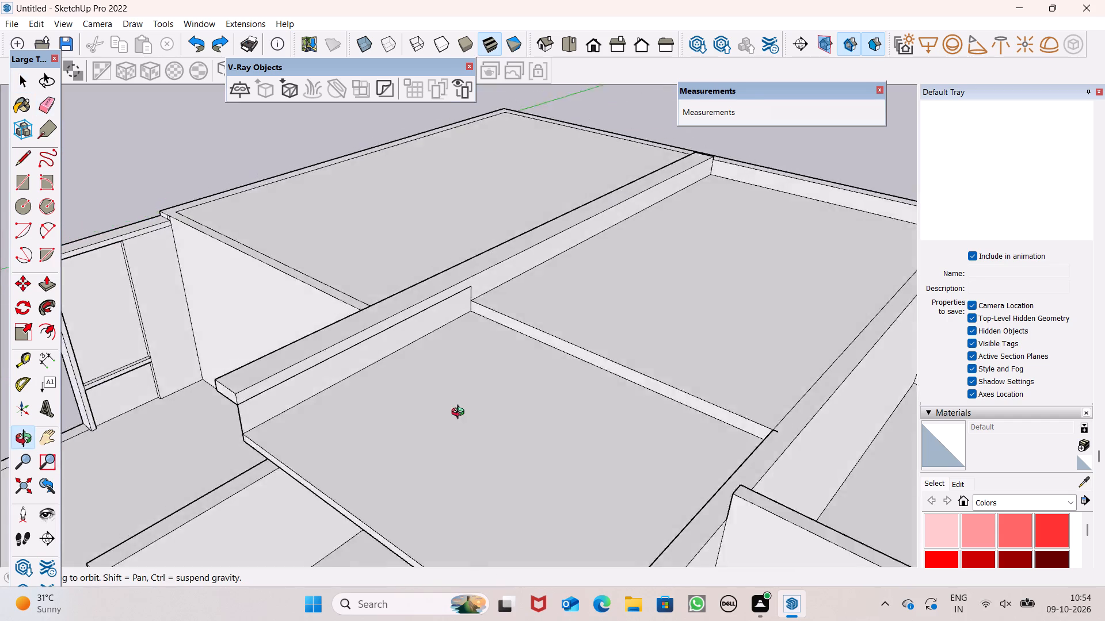
middle_click_drag(460, 413, 564, 374)
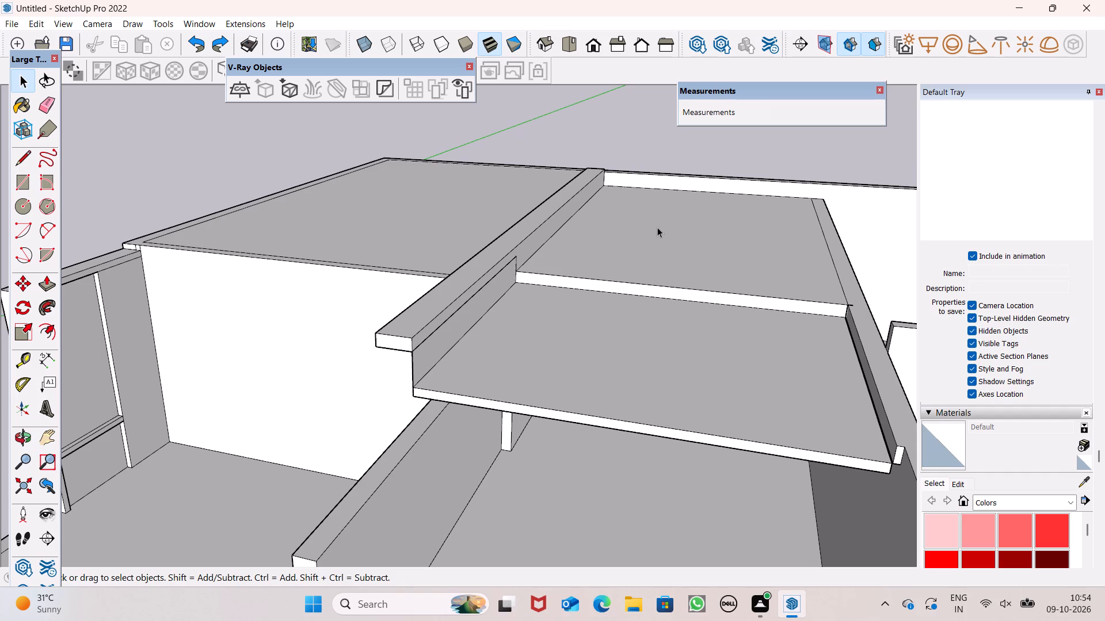
scroll(594, 271, "down", 3)
middle_click_drag(706, 278, 734, 221)
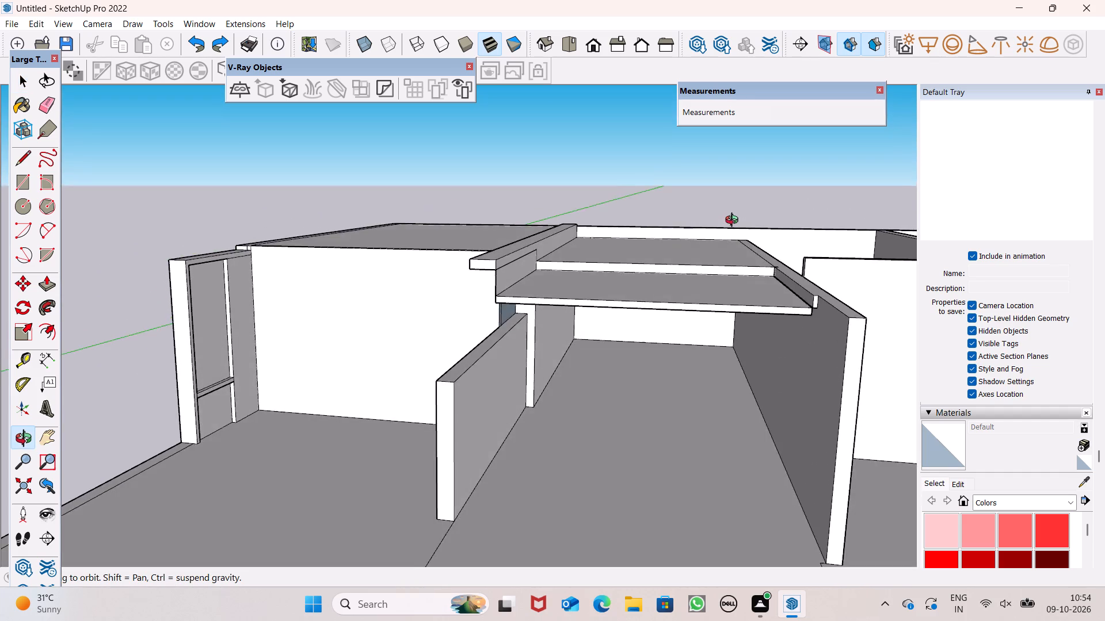
middle_click_drag(734, 221, 732, 202)
scroll(726, 194, "up", 4)
middle_click_drag(739, 277, 748, 297)
scroll(675, 297, "up", 1)
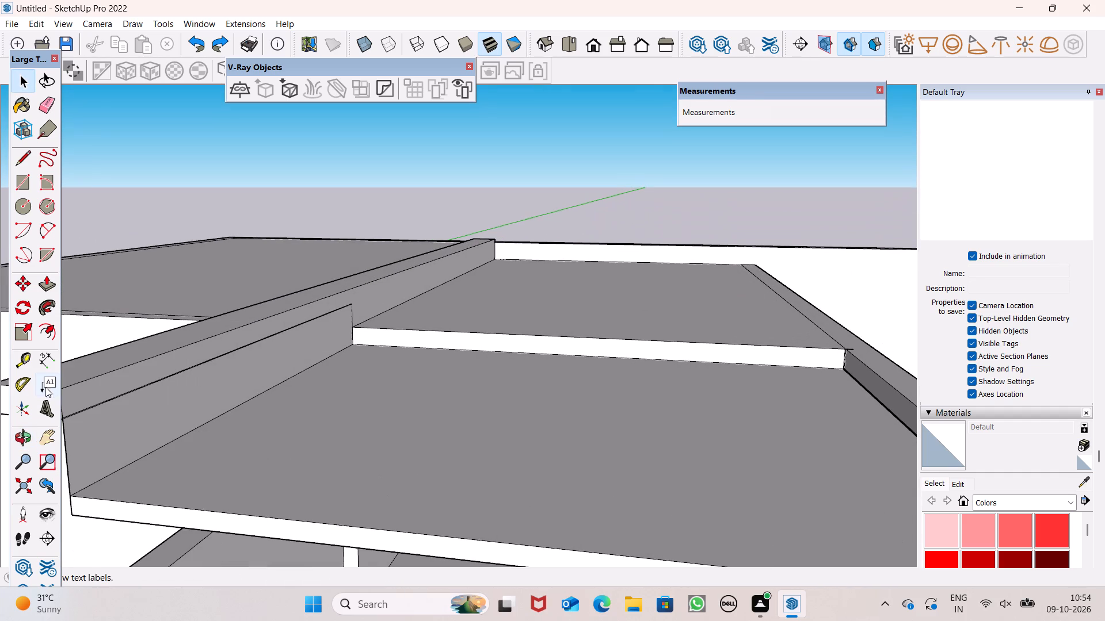
left_click(44, 293)
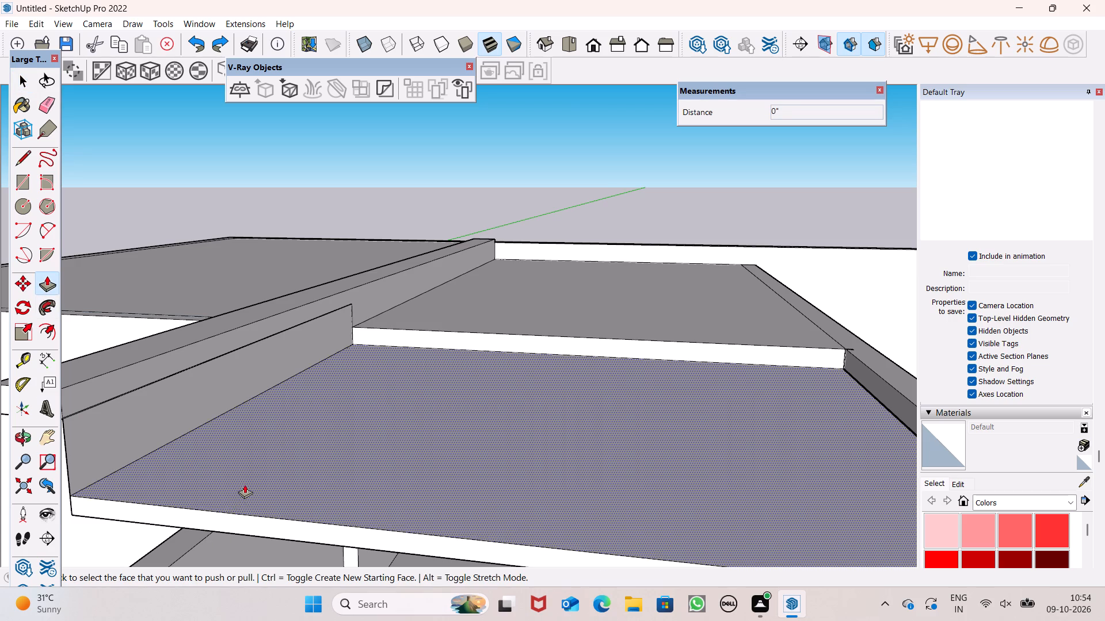
left_click_drag(246, 483, 247, 434)
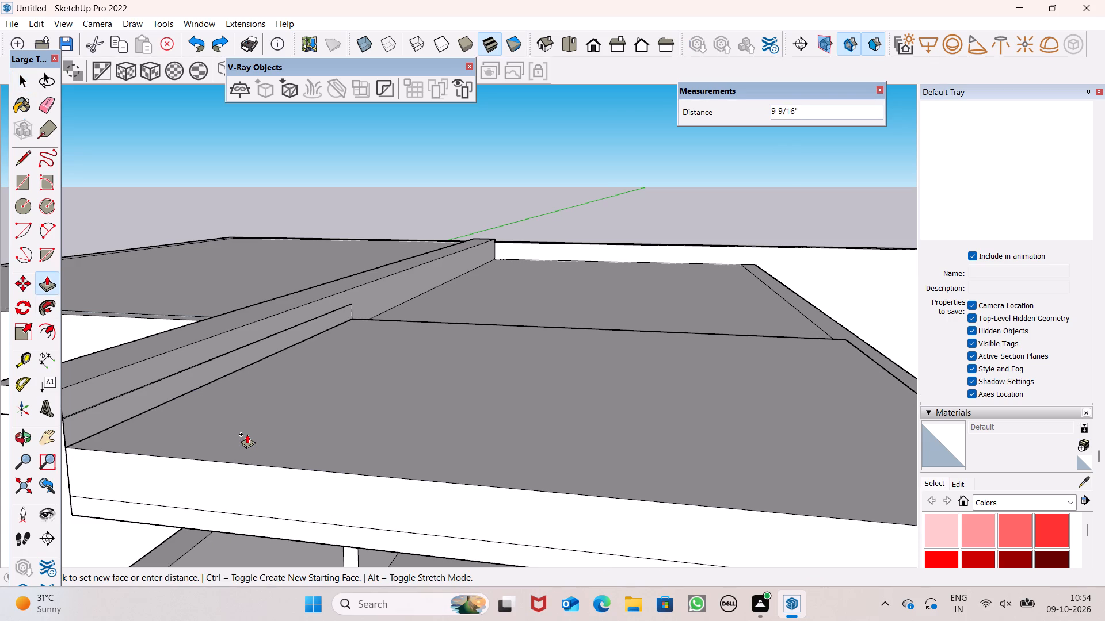
left_click_drag(247, 434, 243, 411)
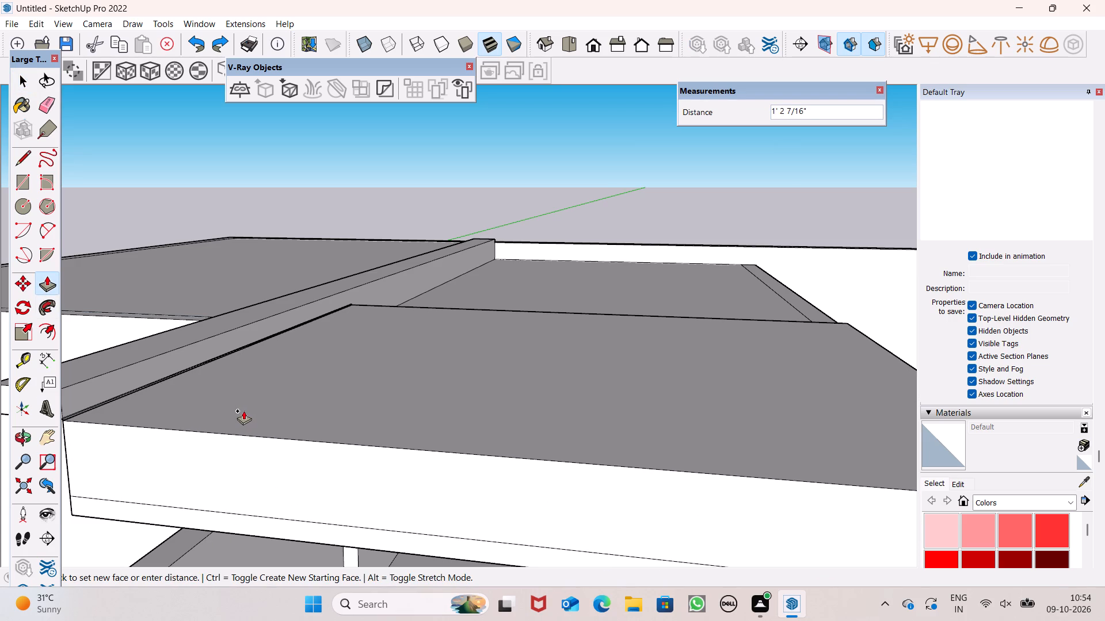
left_click_drag(243, 411, 218, 409)
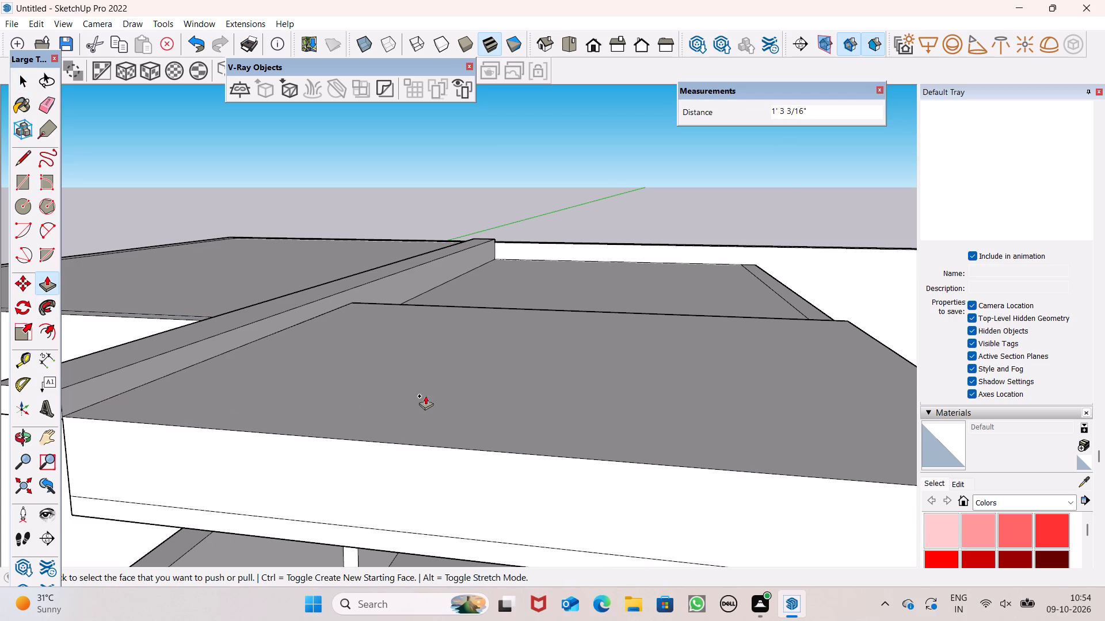
Raise the top face of the adjacent rear slab 8 7/8" with Push/Pull, flush with the raised front slab.
scroll(482, 384, "down", 10)
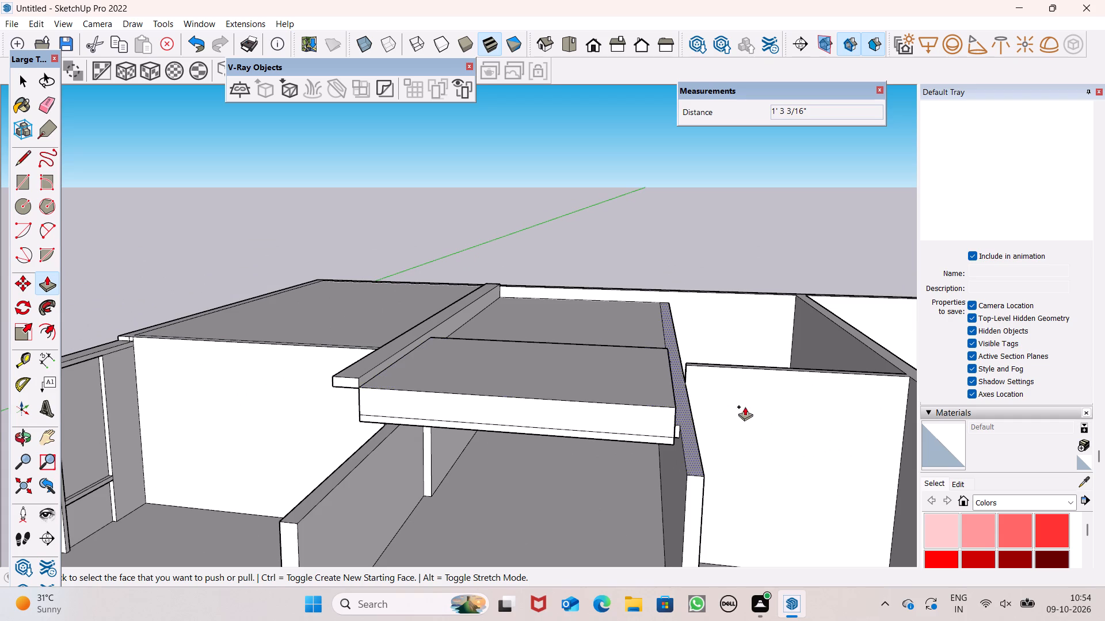
middle_click_drag(750, 415, 478, 470)
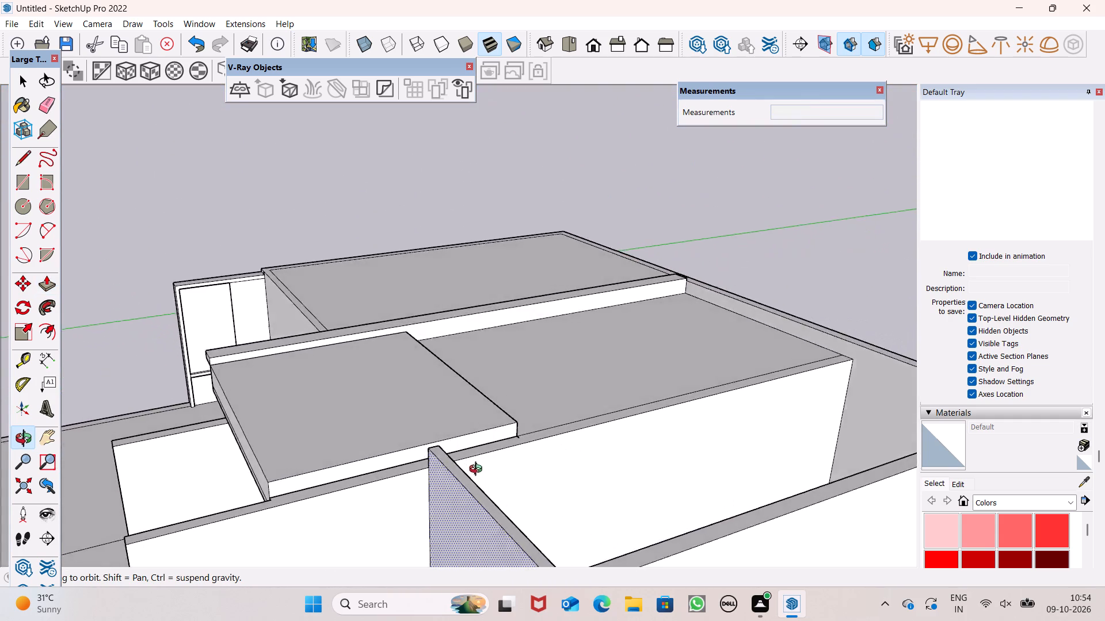
middle_click_drag(478, 470, 312, 584)
scroll(409, 468, "up", 5)
left_click_drag(411, 489, 333, 488)
Raise the top of the long partition wall beside both slabs 8 7/8" with Push/Pull, flush with the slab surface.
scroll(353, 408, "down", 6)
middle_click_drag(431, 461, 571, 398)
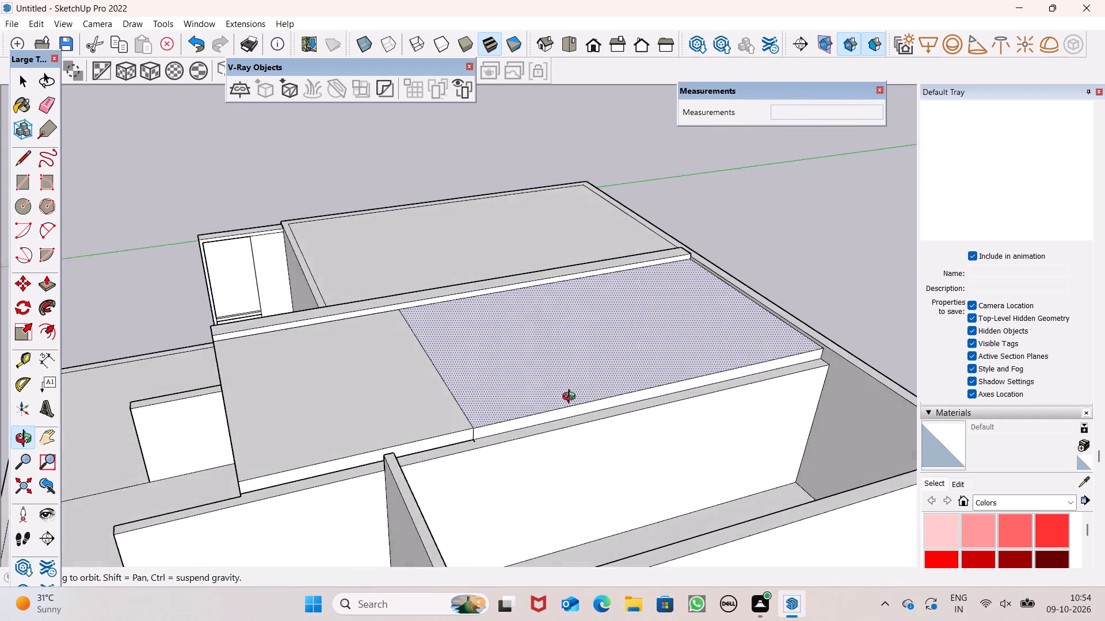
middle_click_drag(571, 398, 583, 390)
scroll(603, 378, "down", 2)
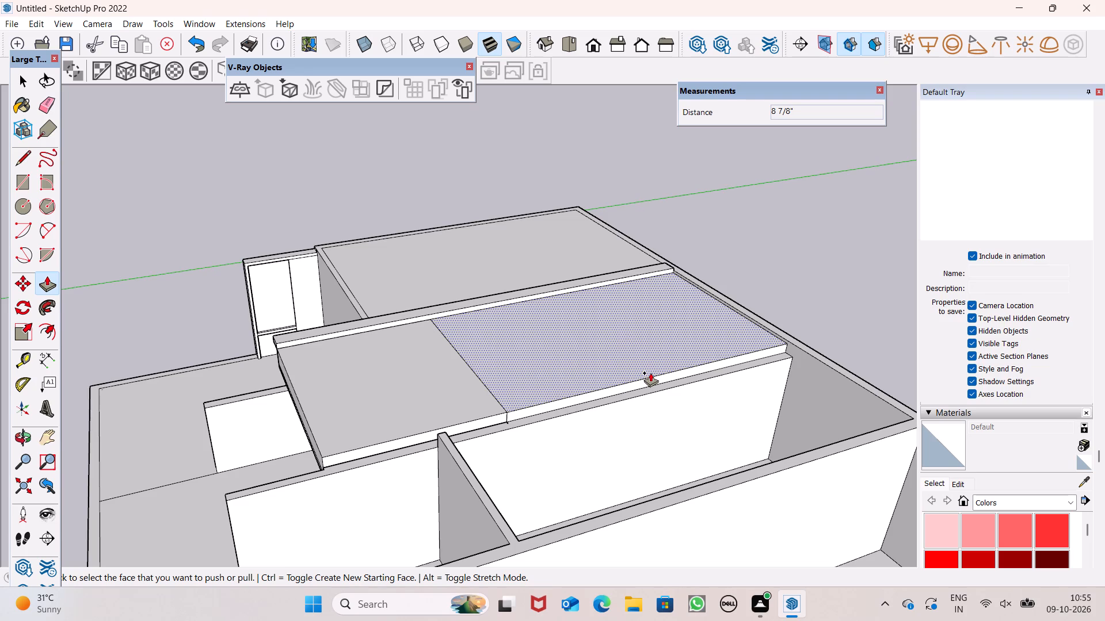
scroll(650, 373, "down", 1)
middle_click_drag(647, 374, 832, 304)
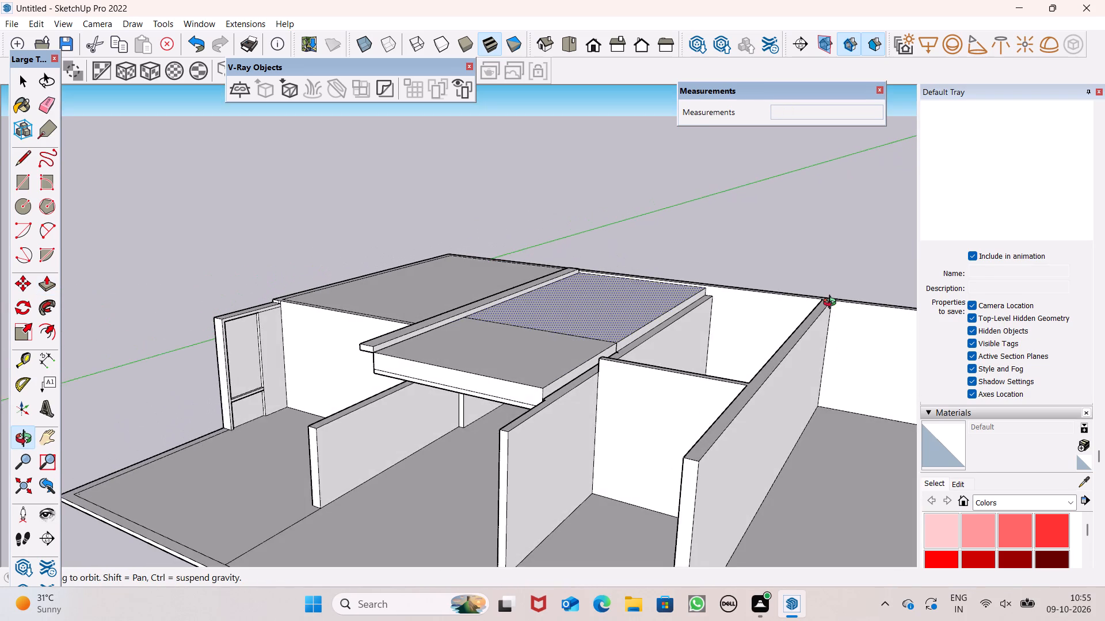
middle_click_drag(832, 304, 928, 226)
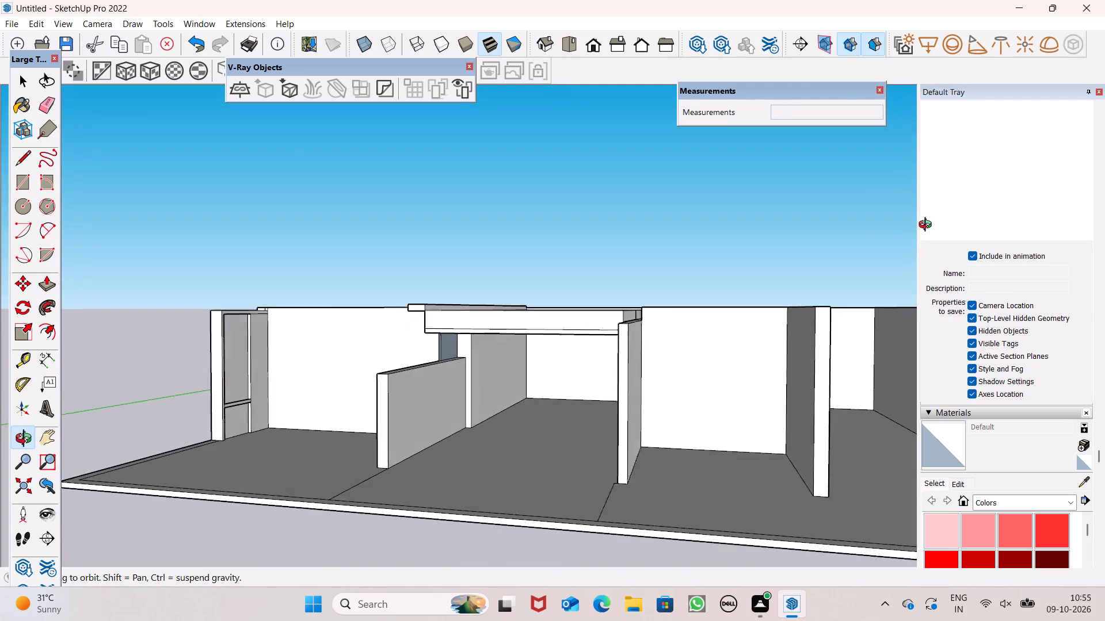
middle_click_drag(928, 226, 970, 286)
scroll(636, 328, "up", 4)
middle_click_drag(703, 337, 689, 429)
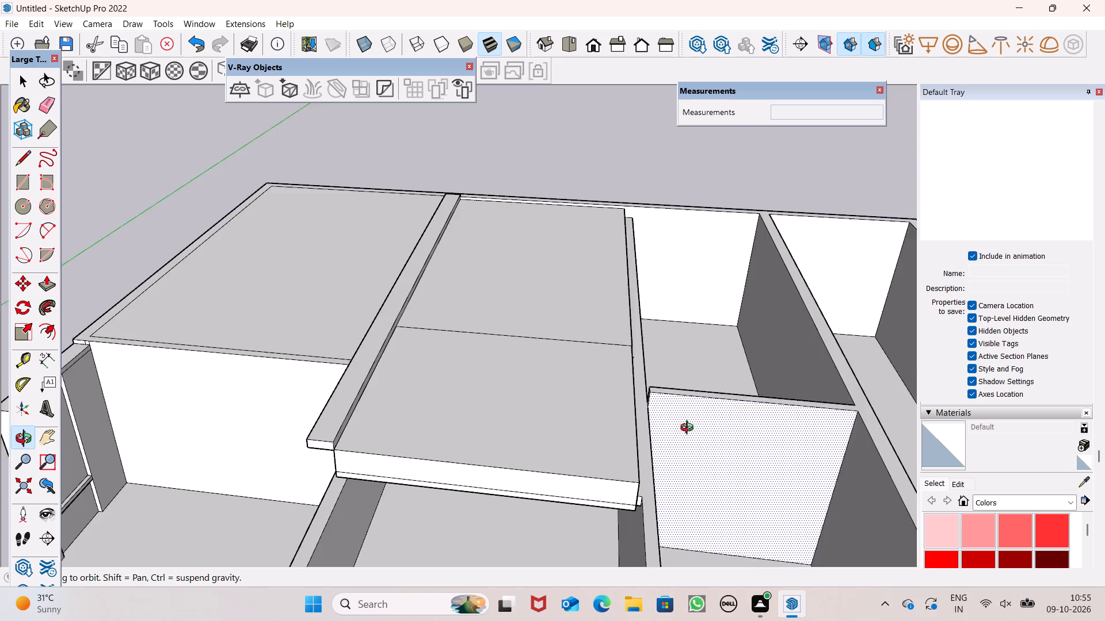
middle_click_drag(689, 429, 387, 467)
scroll(460, 447, "up", 4)
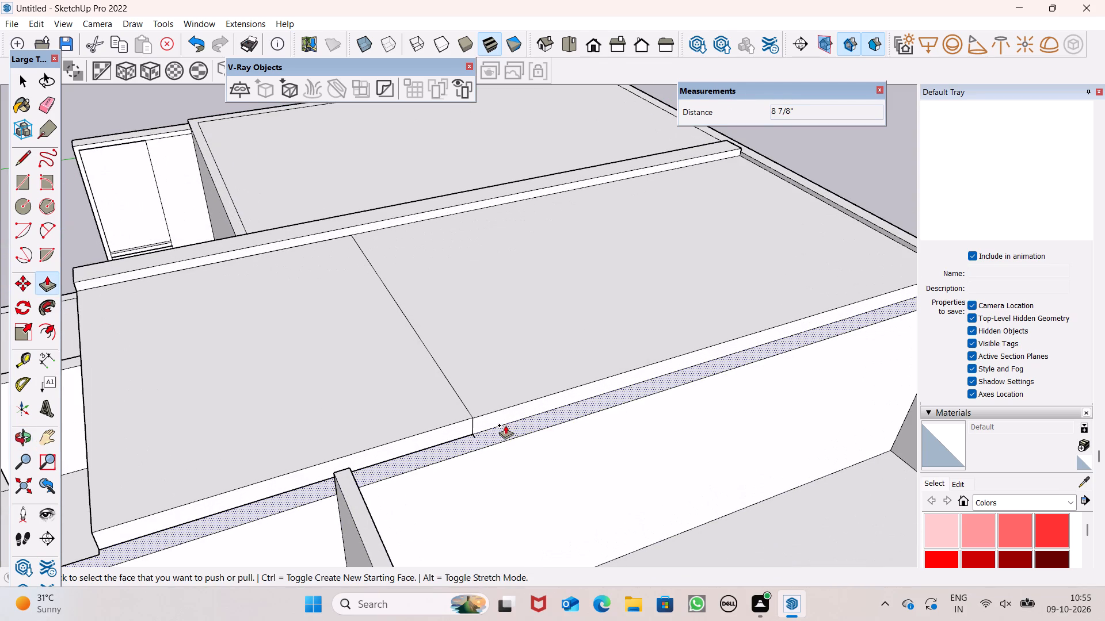
left_click_drag(505, 425, 486, 393)
Examine the raised slabs, partition wall tops and outer wall from several sides to check how their top surfaces meet.
scroll(423, 355, "down", 4)
middle_click_drag(1050, 302, 905, 332)
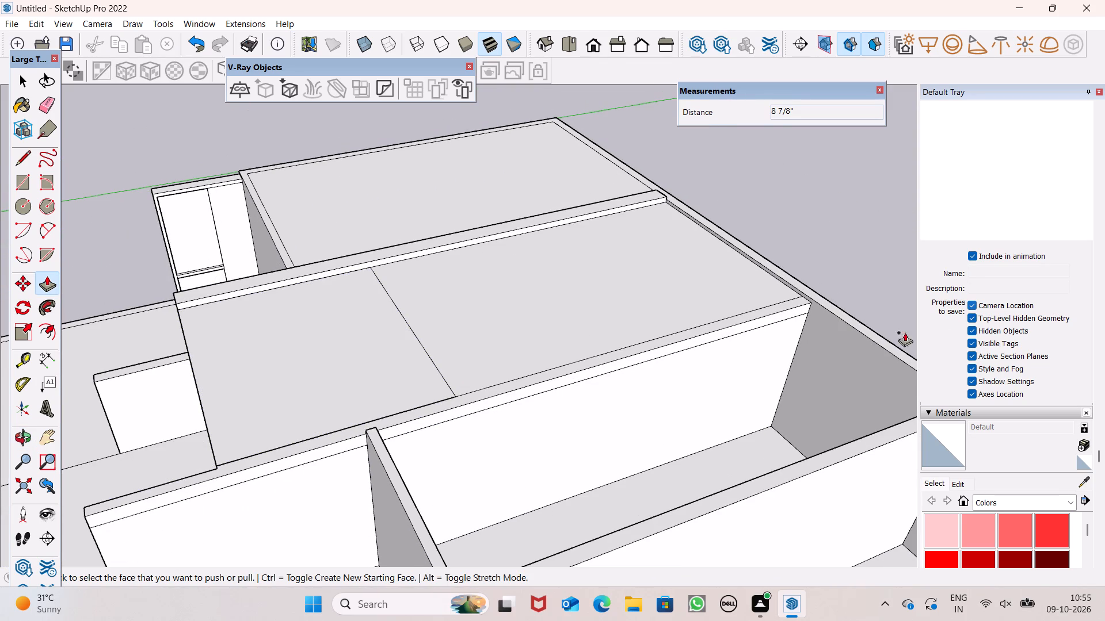
middle_click_drag(905, 332, 775, 346)
scroll(762, 285, "down", 4)
middle_click_drag(831, 293, 454, 309)
scroll(481, 286, "down", 1)
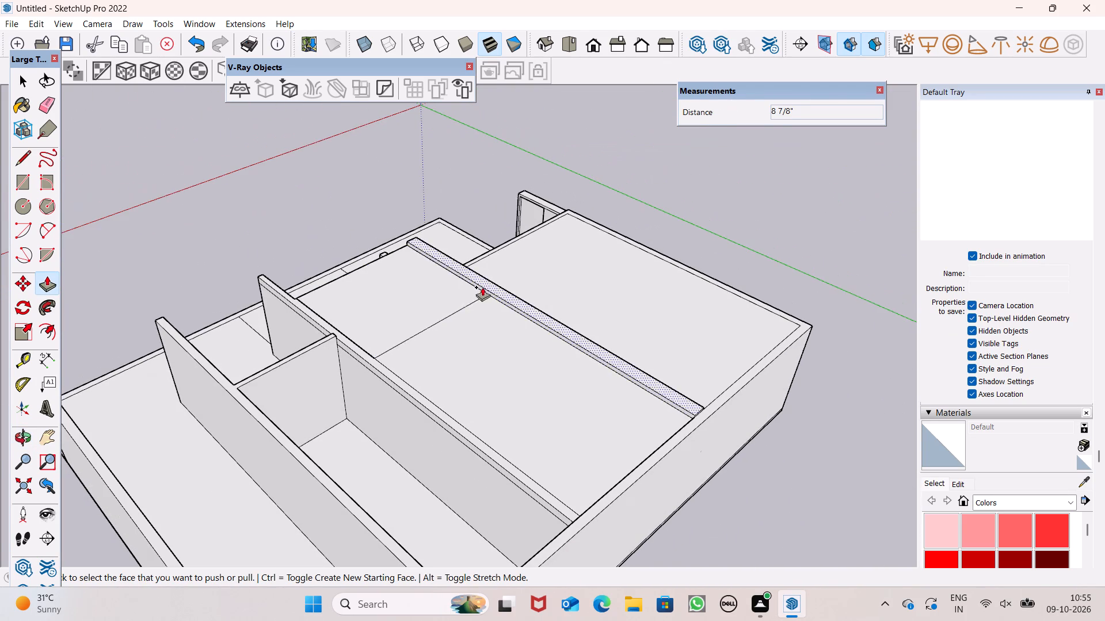
middle_click_drag(341, 332, 563, 323)
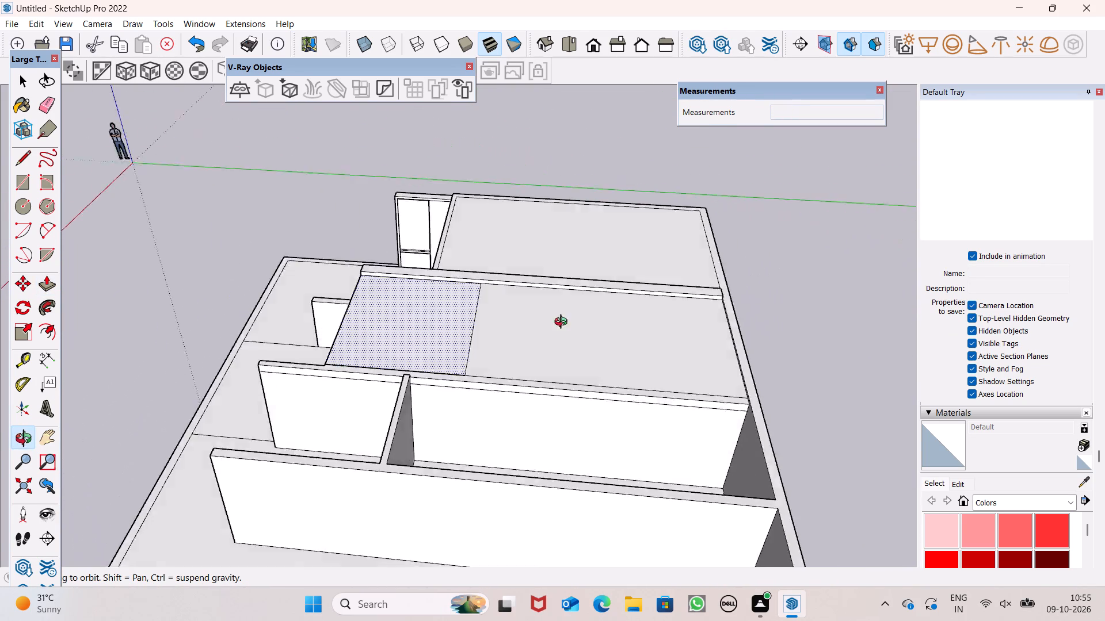
middle_click_drag(563, 323, 690, 303)
middle_click_drag(445, 369, 673, 334)
scroll(586, 289, "up", 2)
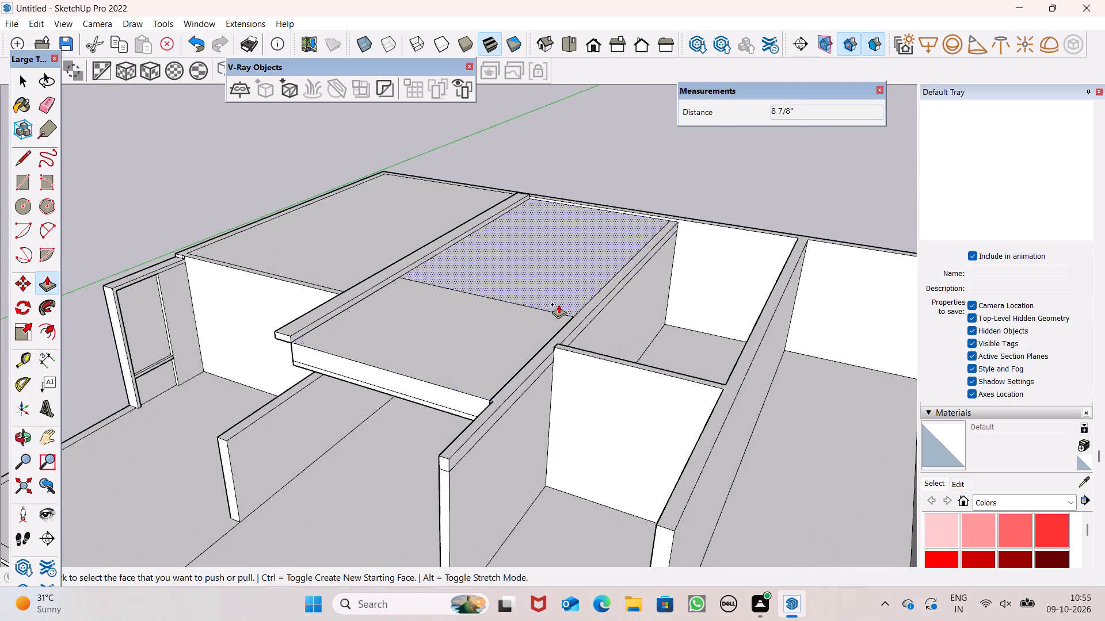
scroll(558, 304, "up", 2)
middle_click_drag(533, 350, 742, 270)
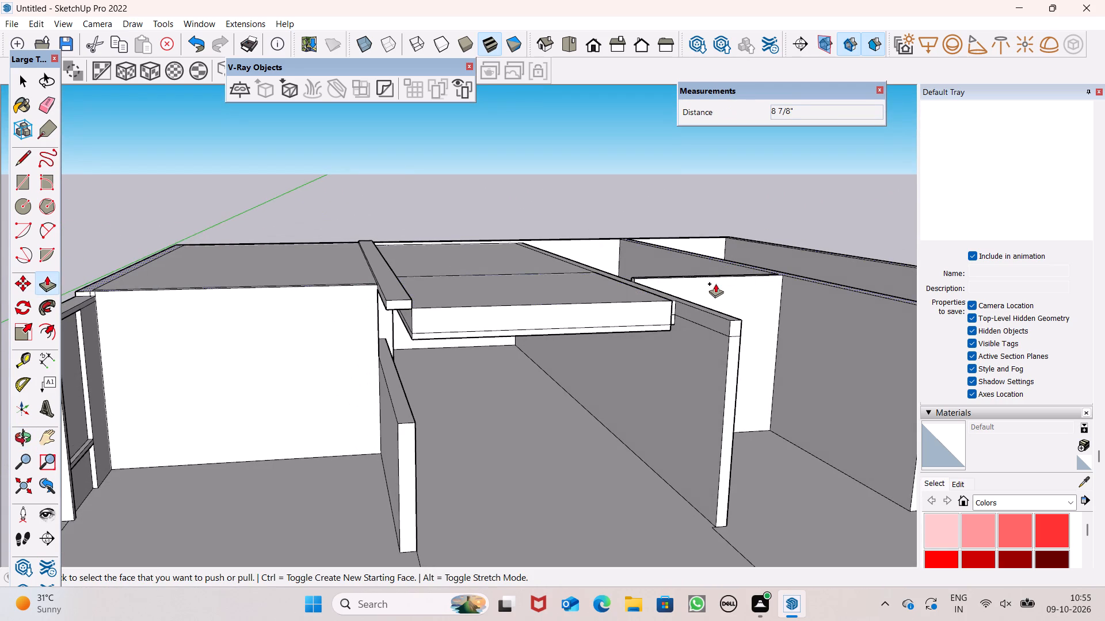
scroll(569, 232, "up", 5)
scroll(573, 246, "down", 4)
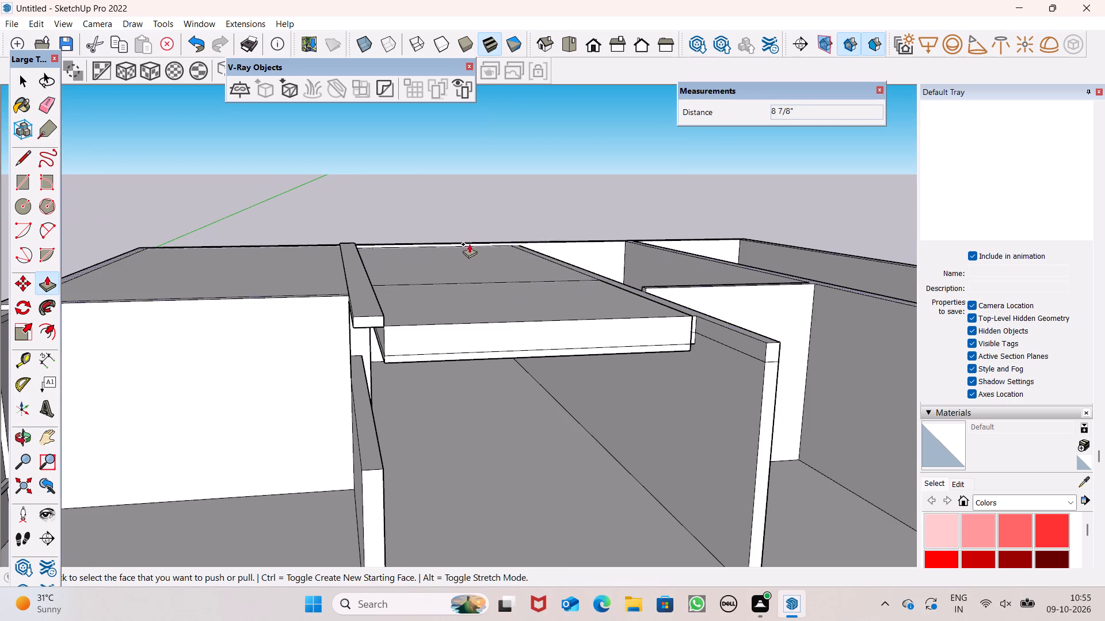
scroll(467, 274, "down", 1)
scroll(466, 276, "up", 1)
scroll(466, 276, "down", 1)
middle_click_drag(471, 273, 418, 394)
scroll(479, 249, "up", 3)
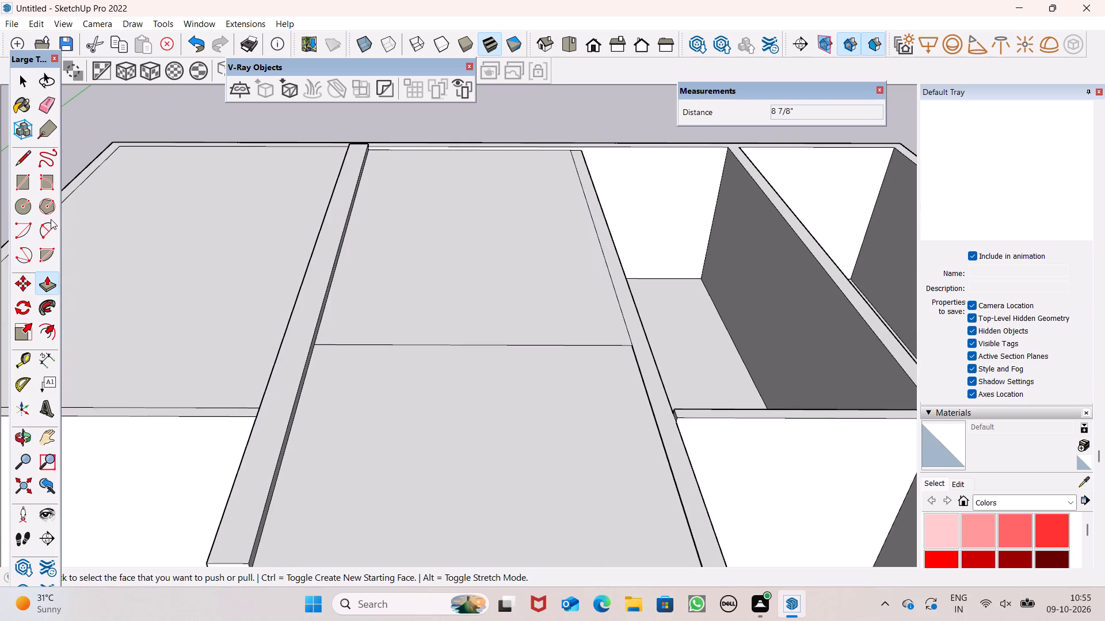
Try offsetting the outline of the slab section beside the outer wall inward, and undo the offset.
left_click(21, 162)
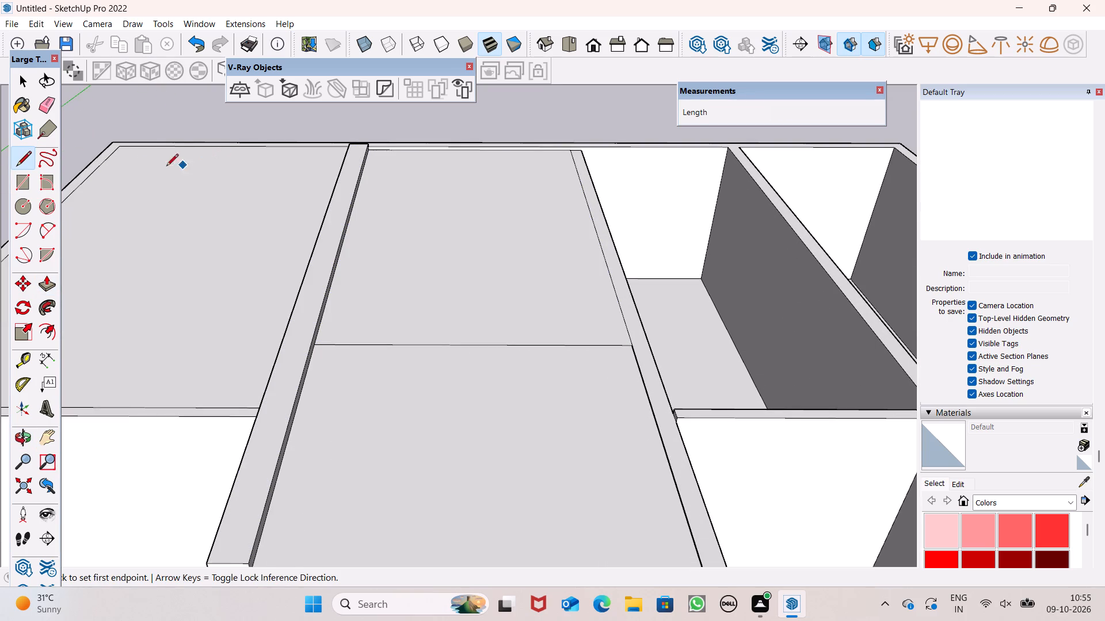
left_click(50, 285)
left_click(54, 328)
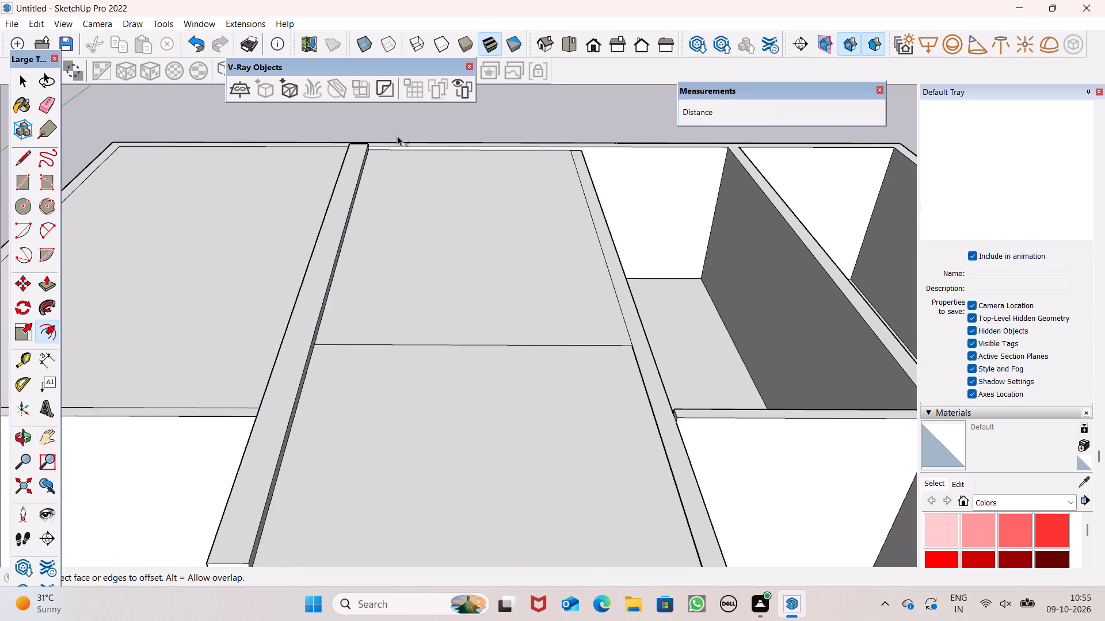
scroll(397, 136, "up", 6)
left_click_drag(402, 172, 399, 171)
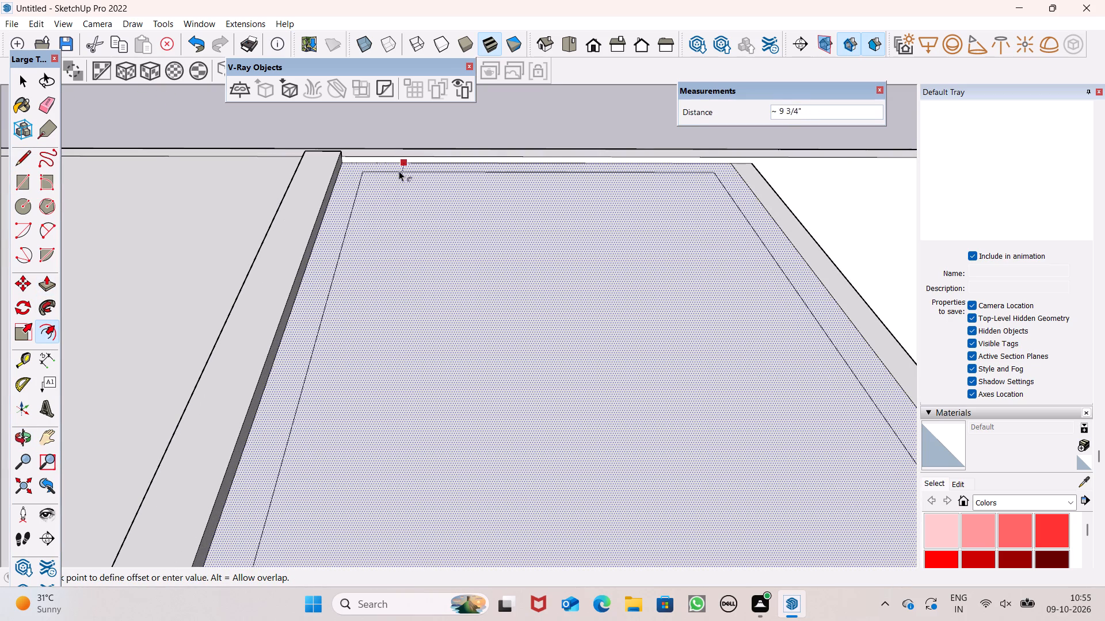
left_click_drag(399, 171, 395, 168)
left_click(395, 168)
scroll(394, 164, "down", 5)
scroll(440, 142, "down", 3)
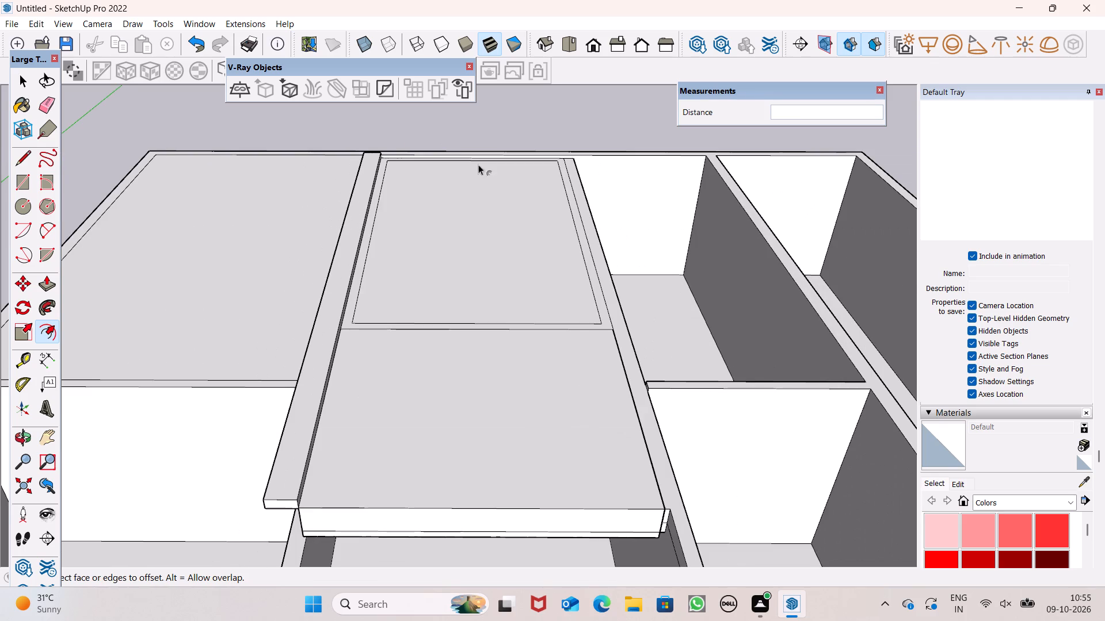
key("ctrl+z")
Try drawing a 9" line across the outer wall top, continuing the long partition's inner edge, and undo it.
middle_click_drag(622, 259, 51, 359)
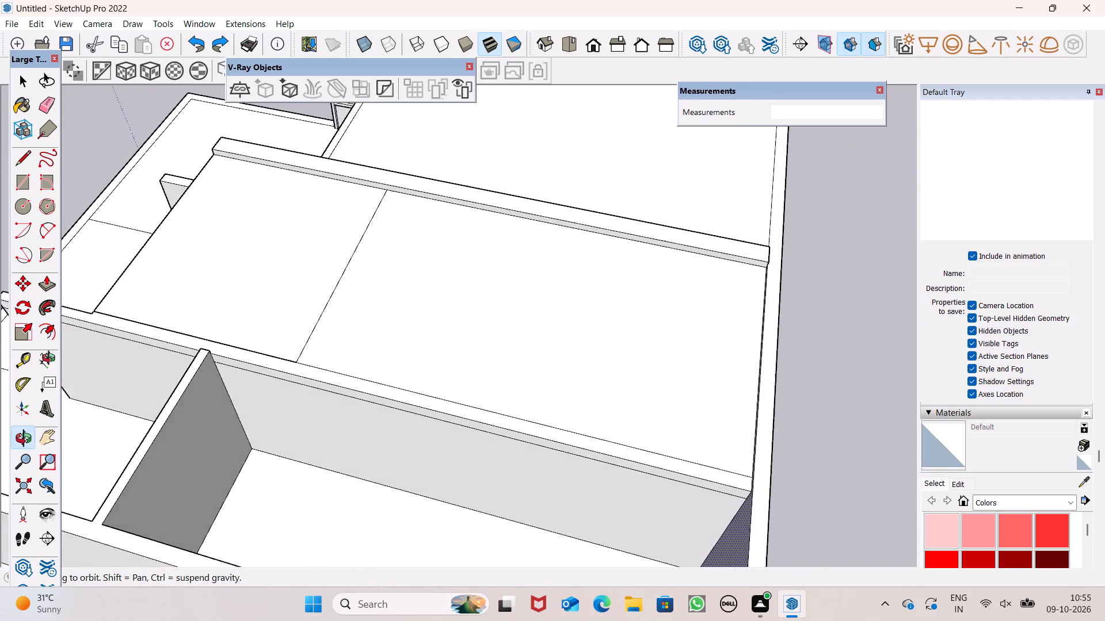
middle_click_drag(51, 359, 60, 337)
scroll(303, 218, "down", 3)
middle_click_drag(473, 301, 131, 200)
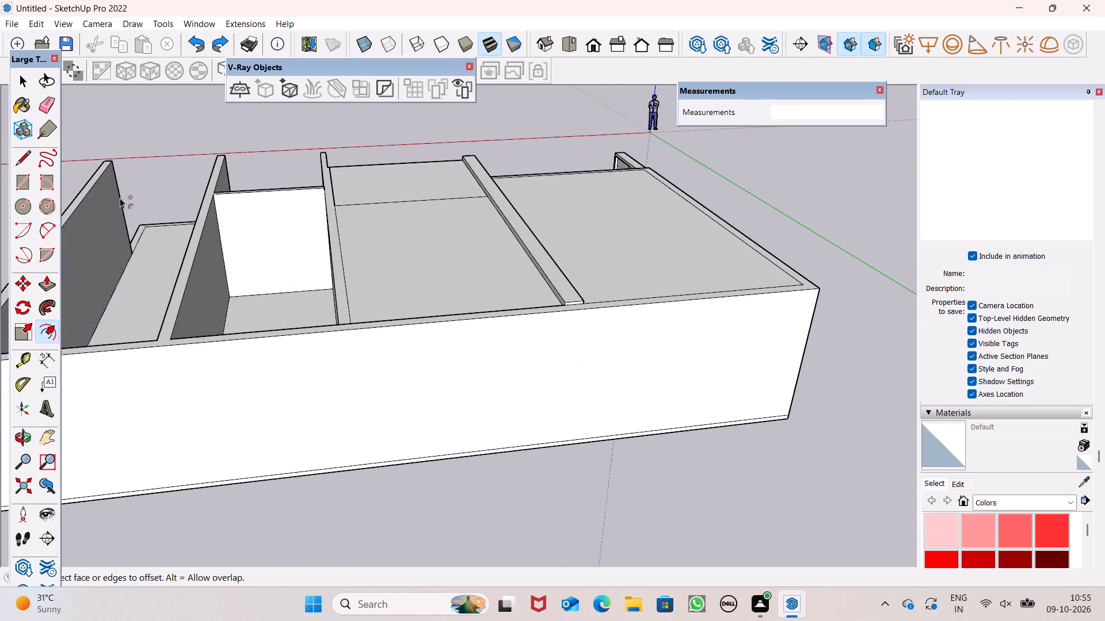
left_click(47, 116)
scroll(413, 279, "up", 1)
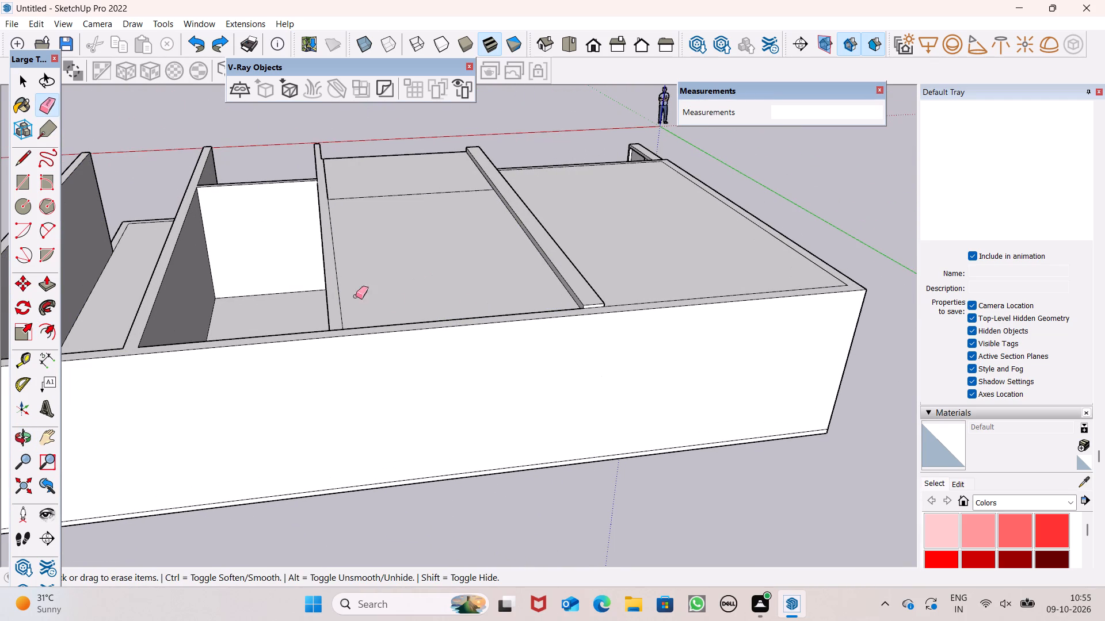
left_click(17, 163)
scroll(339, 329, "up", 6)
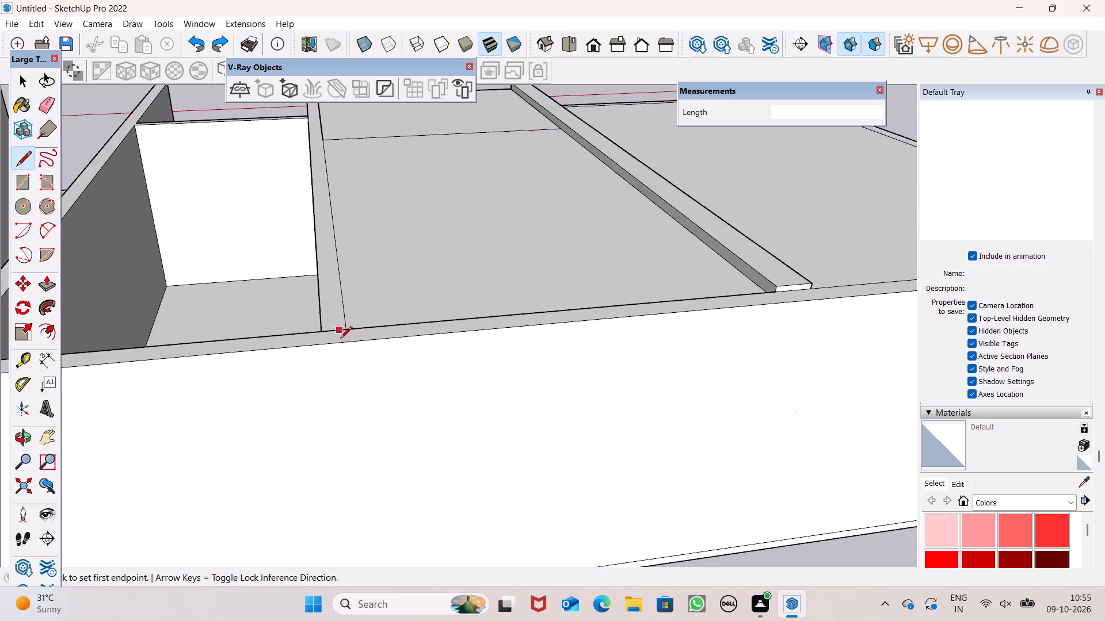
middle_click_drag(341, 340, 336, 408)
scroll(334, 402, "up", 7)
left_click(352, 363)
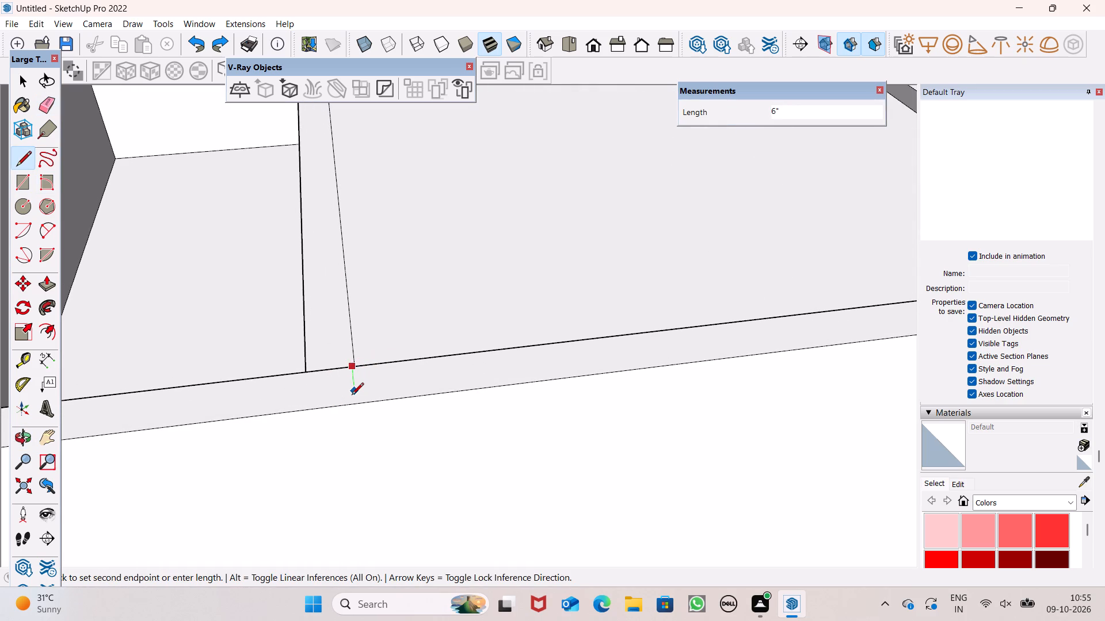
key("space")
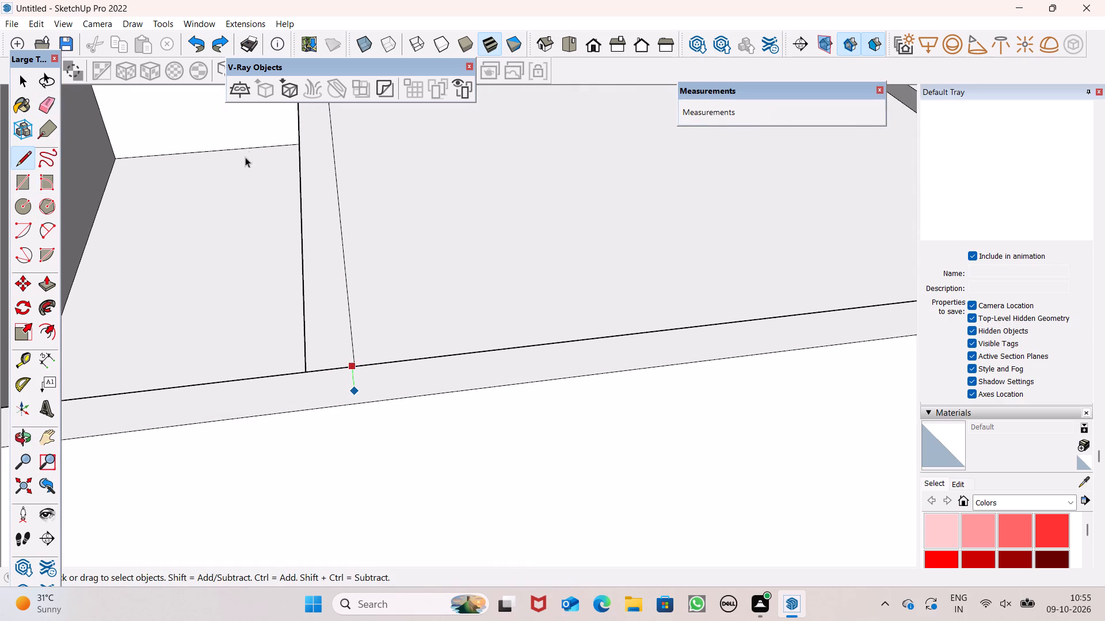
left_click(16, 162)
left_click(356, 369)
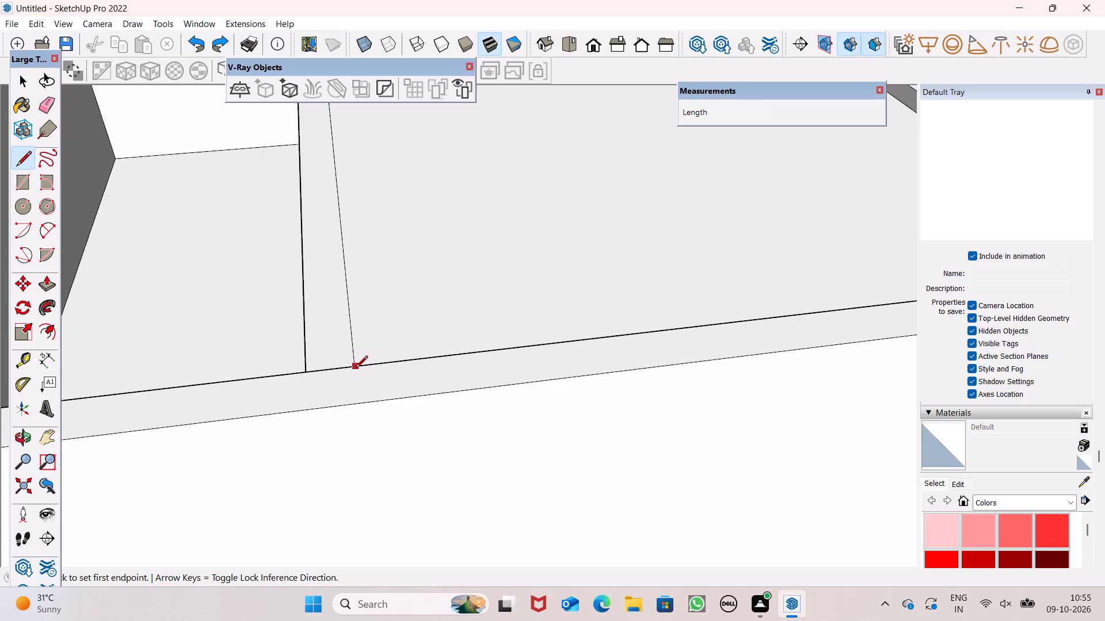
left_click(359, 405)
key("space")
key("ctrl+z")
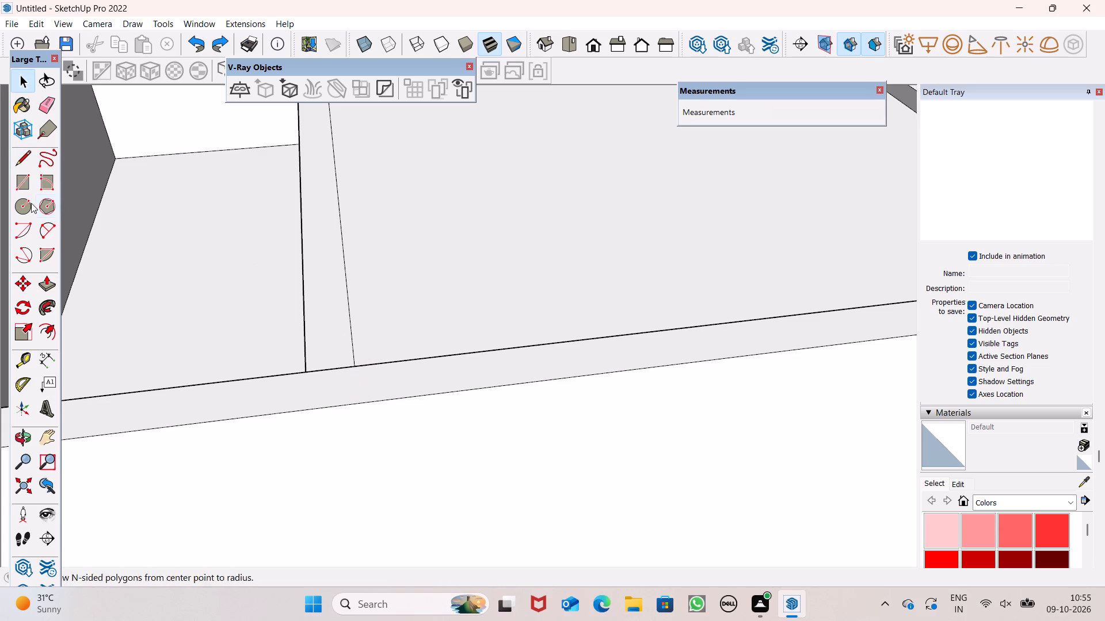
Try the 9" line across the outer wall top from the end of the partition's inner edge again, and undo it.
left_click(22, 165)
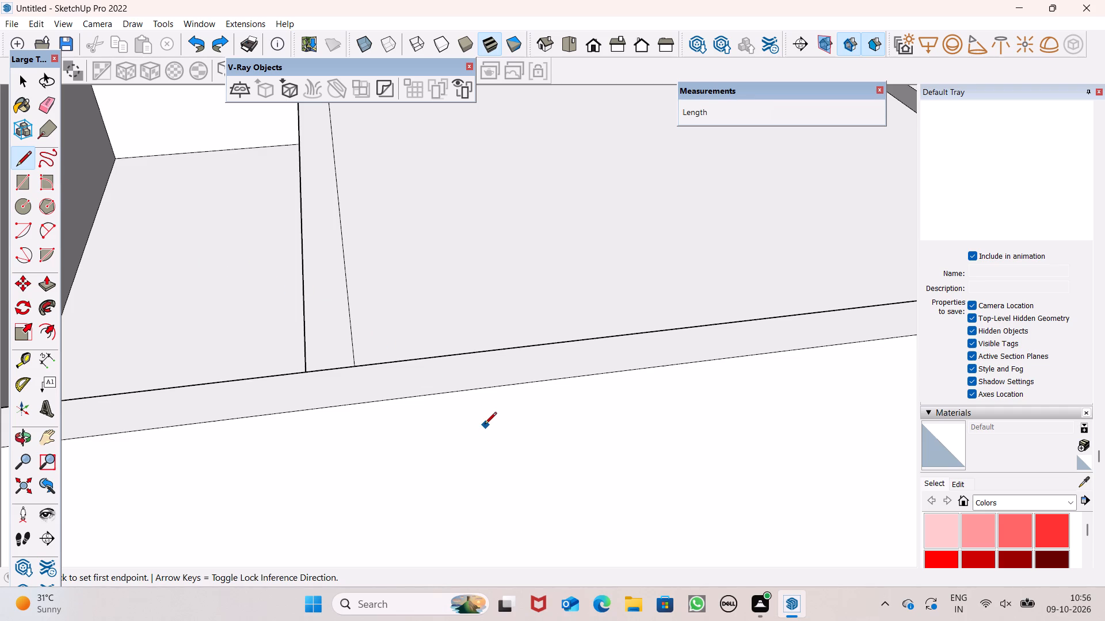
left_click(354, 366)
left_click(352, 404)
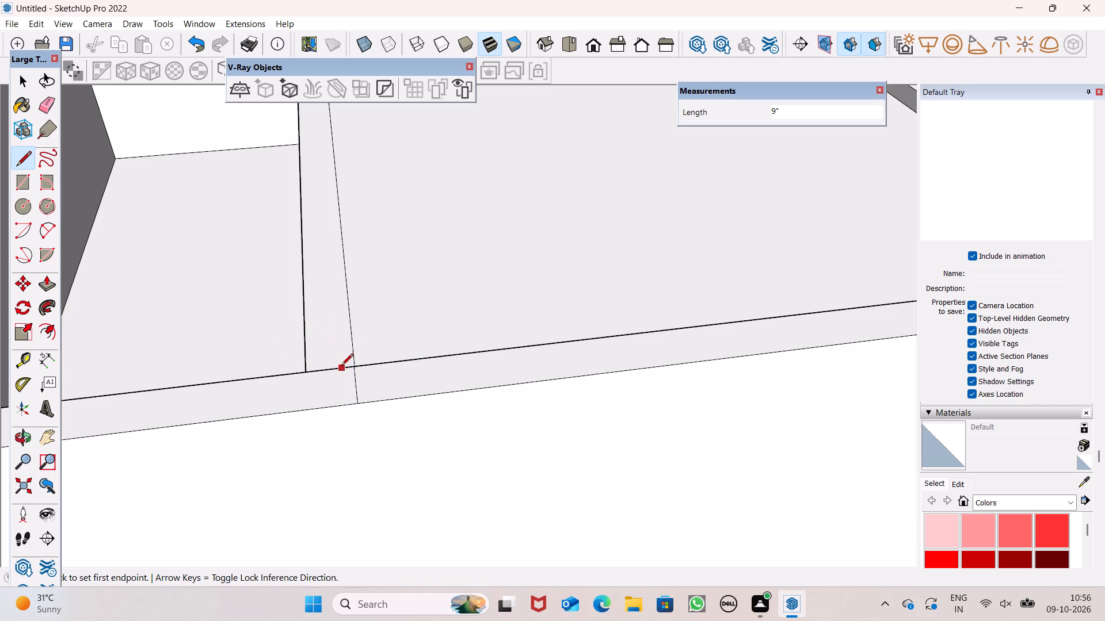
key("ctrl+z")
Draw a line from the partition's inner edge 2 3/4" up the small step face and on across the outer wall top to its outside edge.
scroll(357, 375, "up", 5)
middle_click_drag(360, 382, 365, 394)
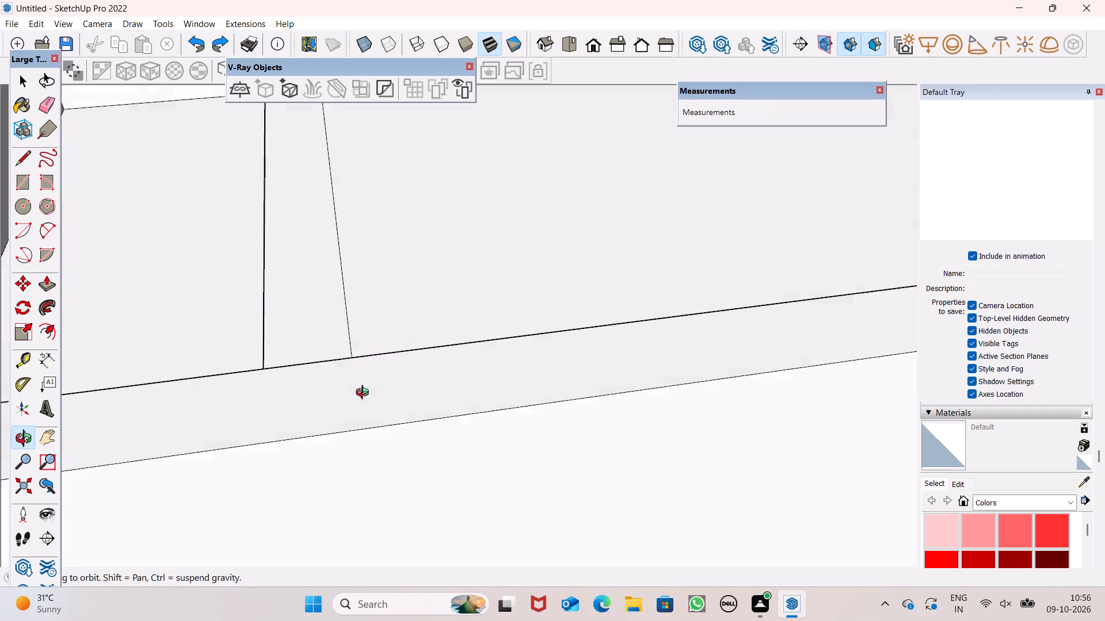
scroll(365, 394, "up", 3)
middle_click_drag(365, 394, 365, 395)
scroll(364, 395, "up", 7)
scroll(344, 309, "up", 3)
middle_click_drag(344, 324, 380, 398)
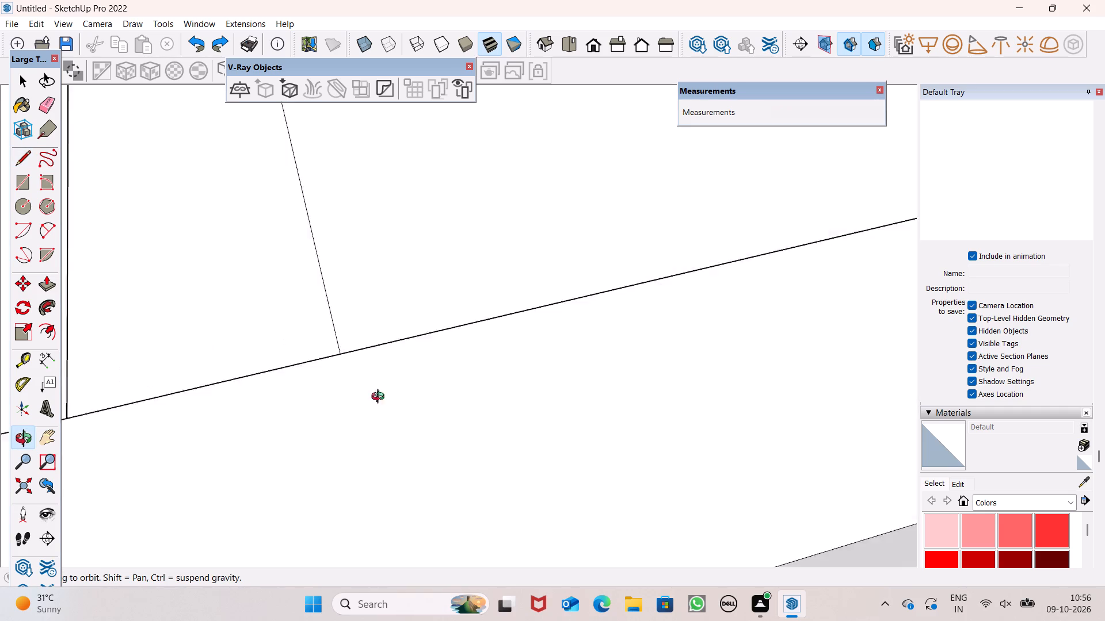
middle_click_drag(380, 398, 924, 237)
scroll(912, 275, "up", 1)
scroll(734, 239, "down", 6)
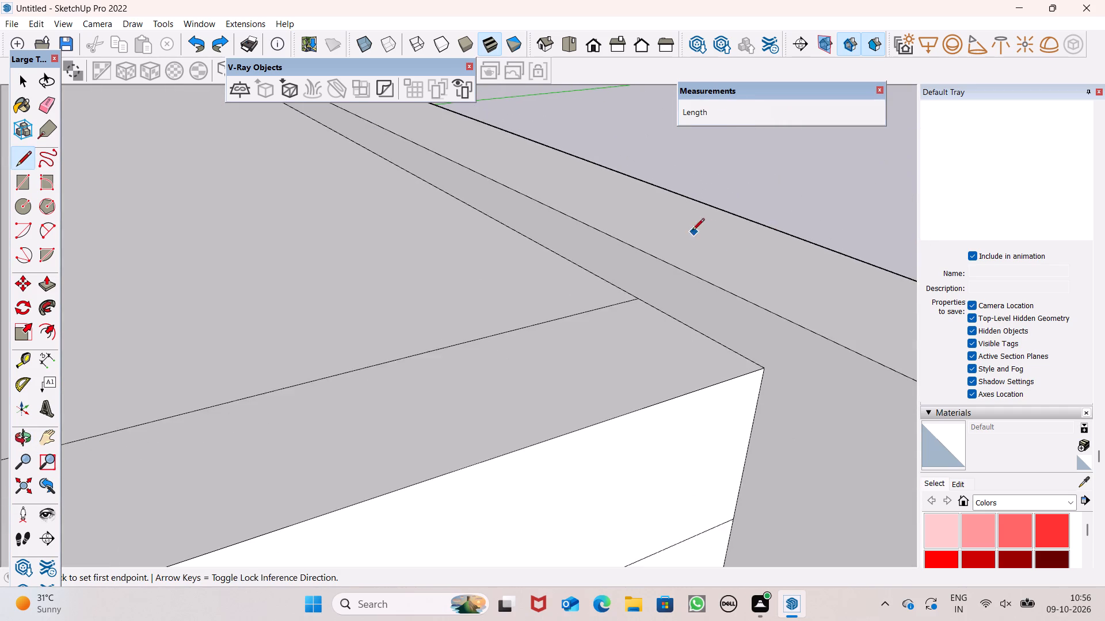
scroll(692, 231, "down", 11)
scroll(721, 283, "down", 6)
middle_click_drag(718, 282, 744, 282)
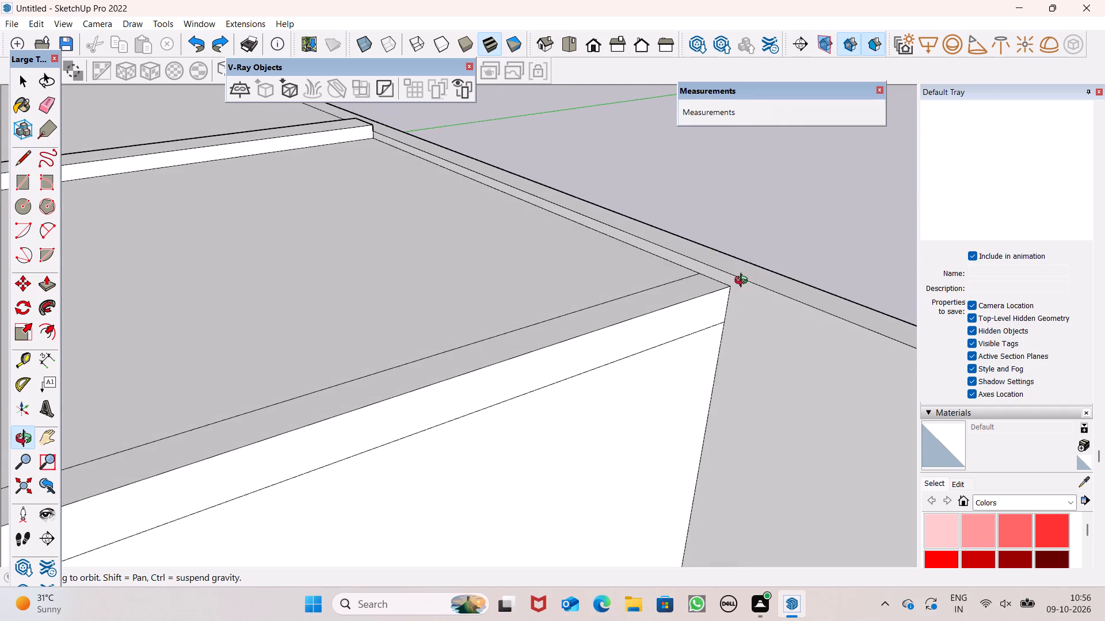
middle_click_drag(744, 282, 744, 279)
scroll(722, 262, "up", 8)
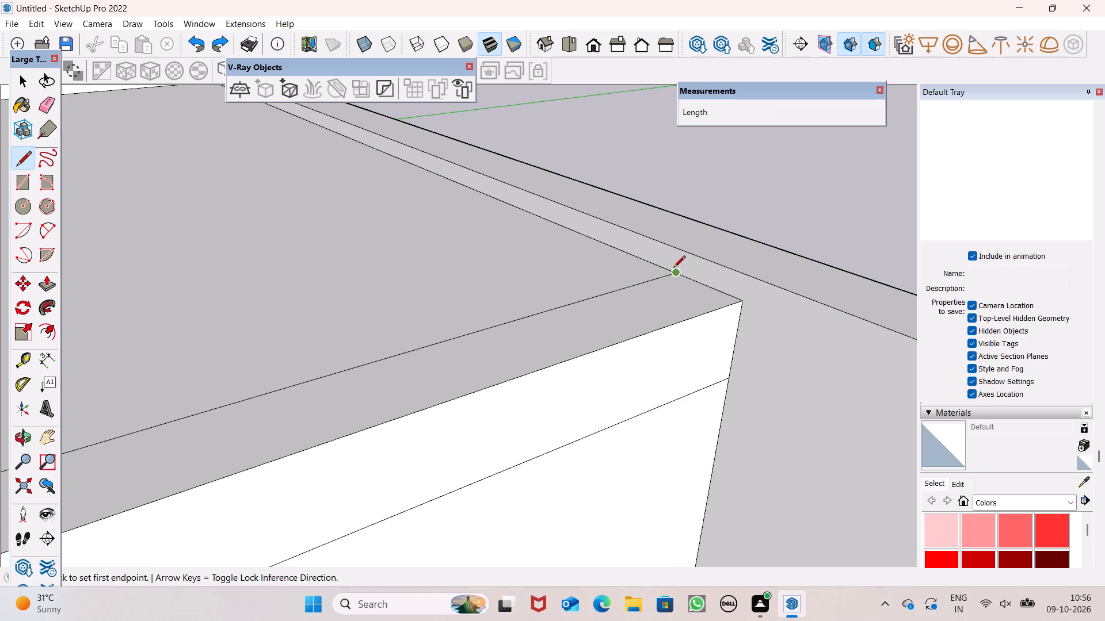
left_click(673, 276)
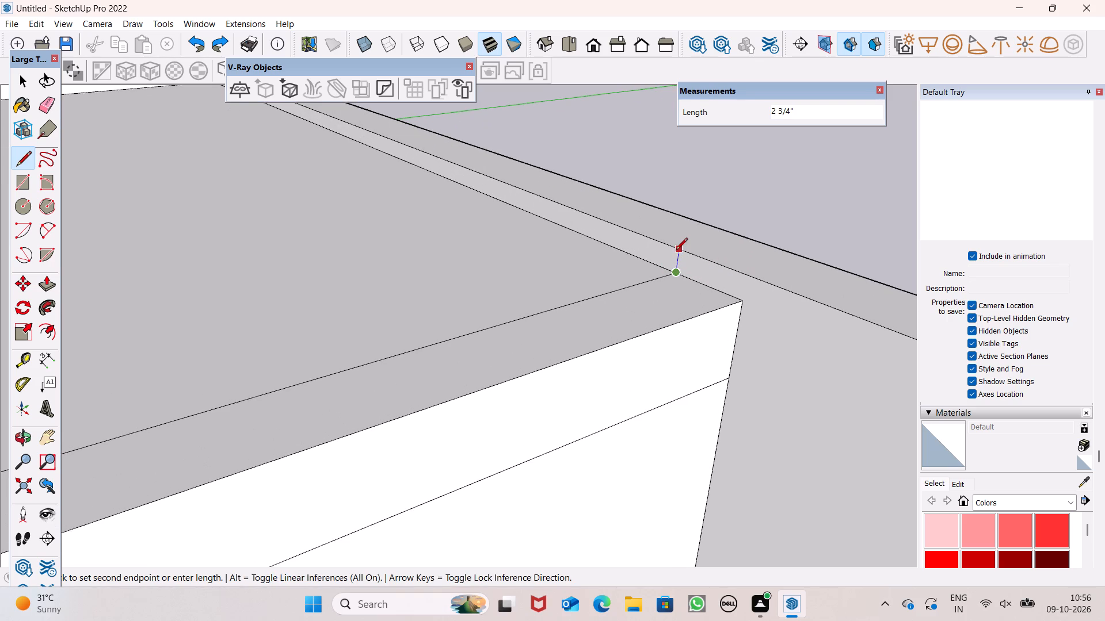
left_click(677, 248)
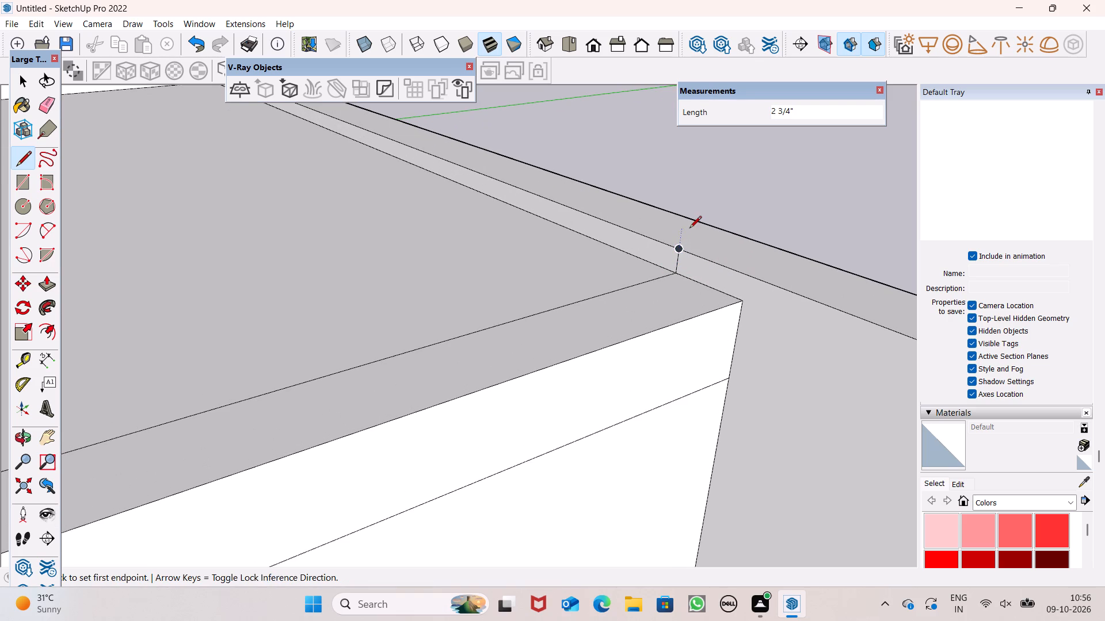
left_click(678, 247)
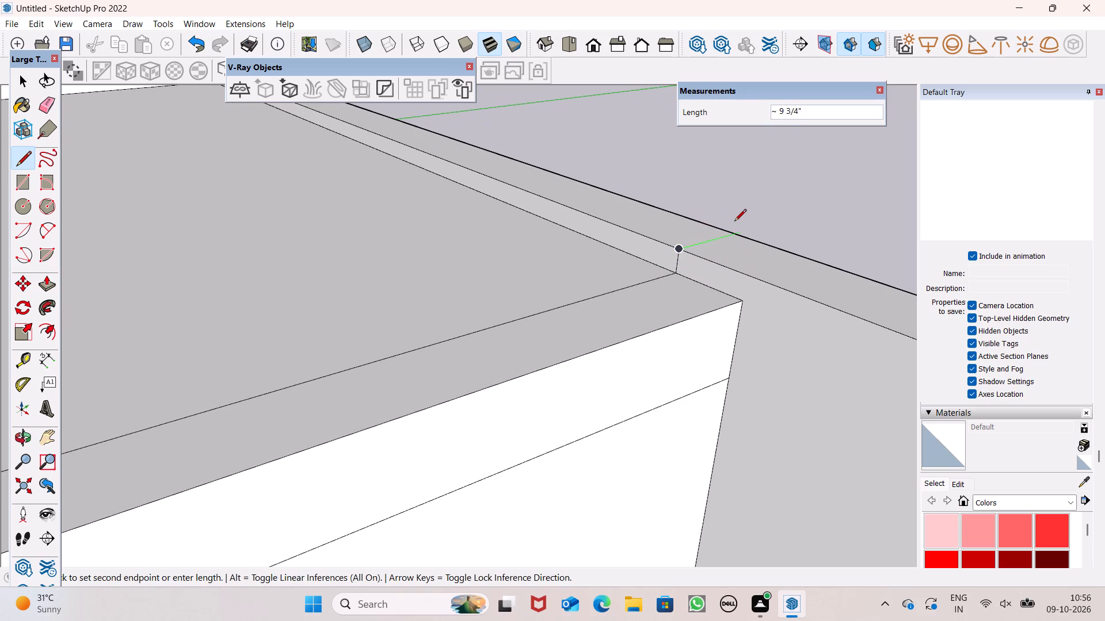
left_click(734, 222)
scroll(628, 231, "down", 9)
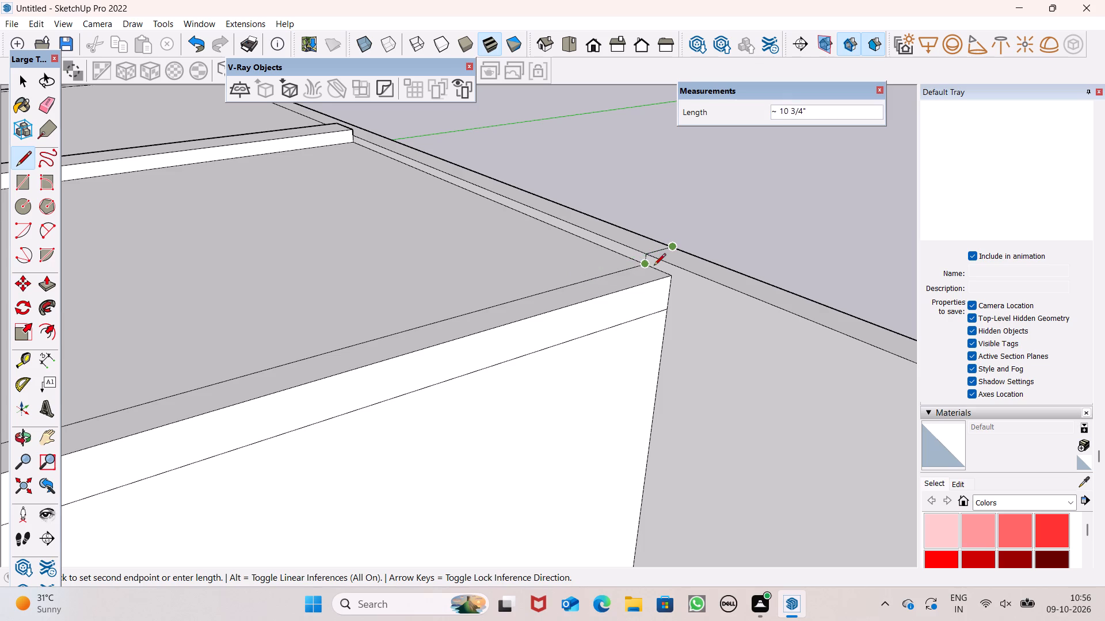
key("space")
Draw a 9" line across the outer wall top from the far corner of the raised partition's end to the outside edge.
scroll(655, 266, "down", 3)
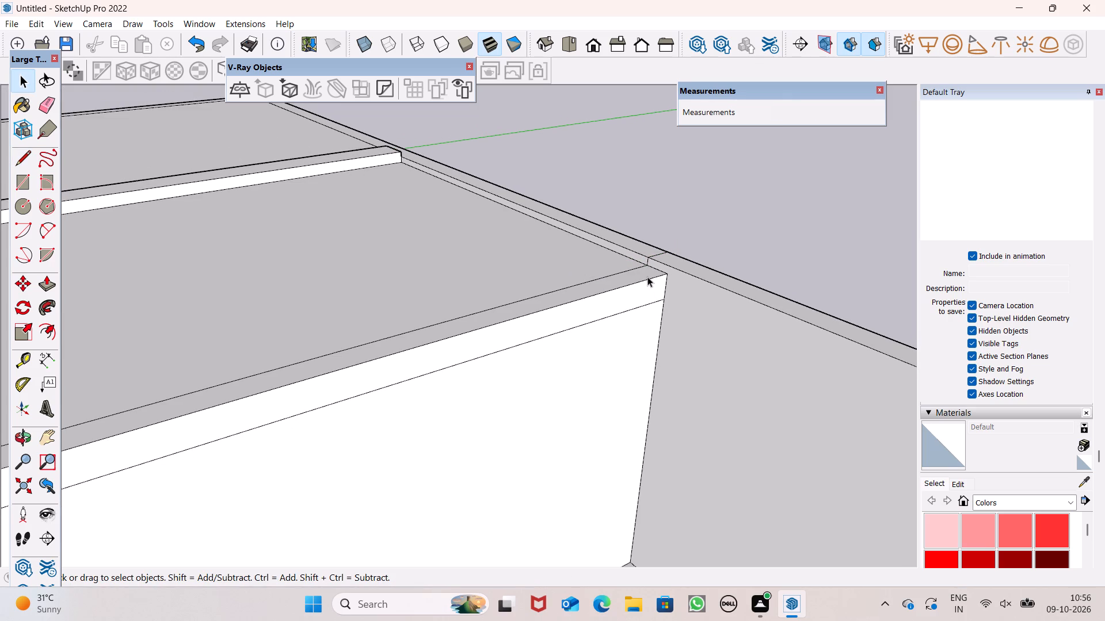
scroll(608, 244, "down", 1)
middle_click_drag(626, 239, 562, 427)
scroll(519, 124, "up", 2)
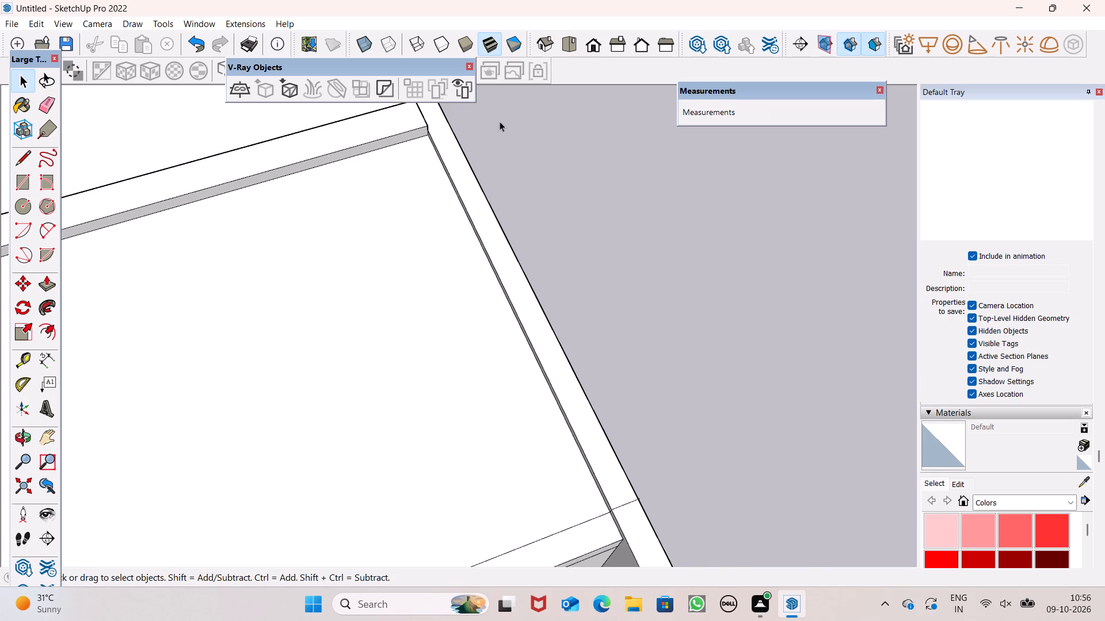
scroll(500, 121, "up", 3)
scroll(384, 233, "down", 5)
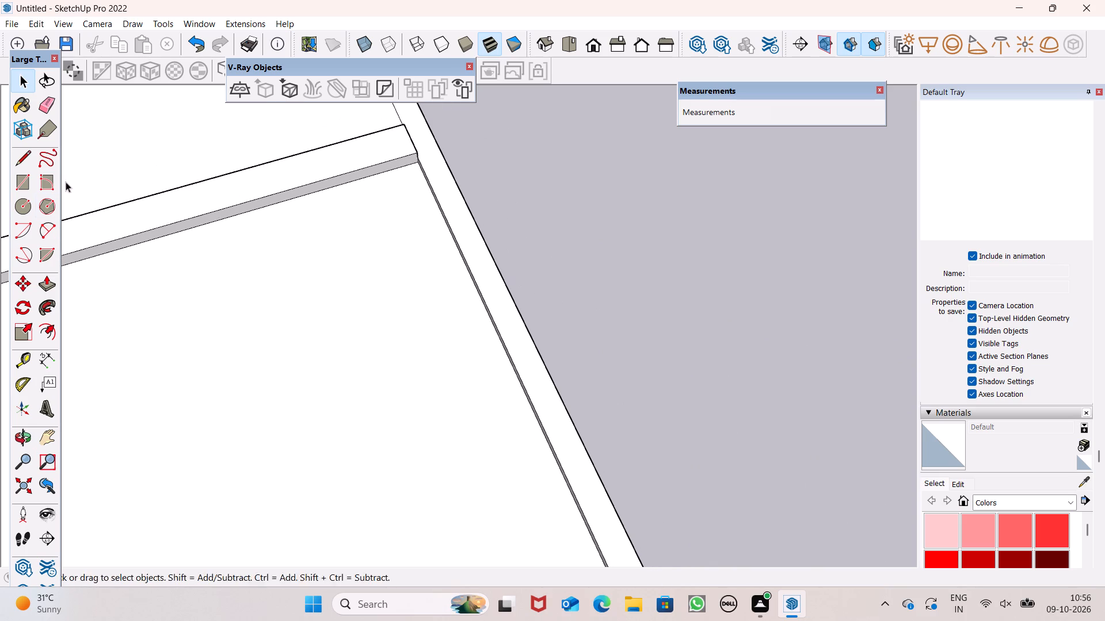
left_click(27, 163)
scroll(268, 267, "down", 6)
scroll(401, 166, "up", 4)
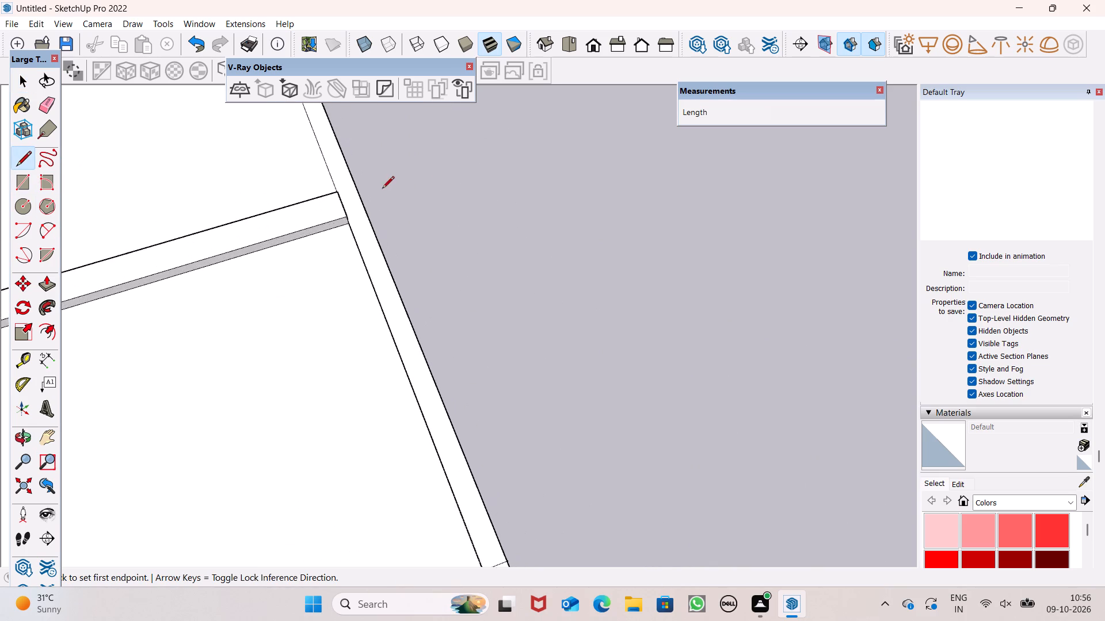
scroll(382, 189, "up", 3)
scroll(318, 202, "up", 7)
middle_click_drag(352, 218, 195, 190)
scroll(201, 206, "up", 1)
scroll(363, 142, "up", 5)
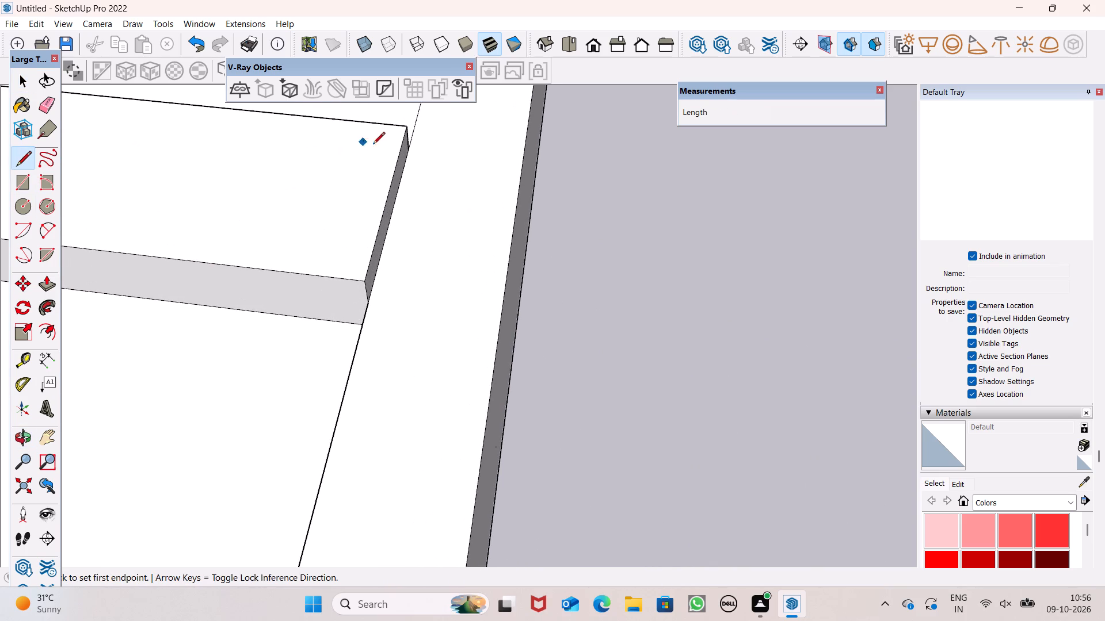
left_click(409, 147)
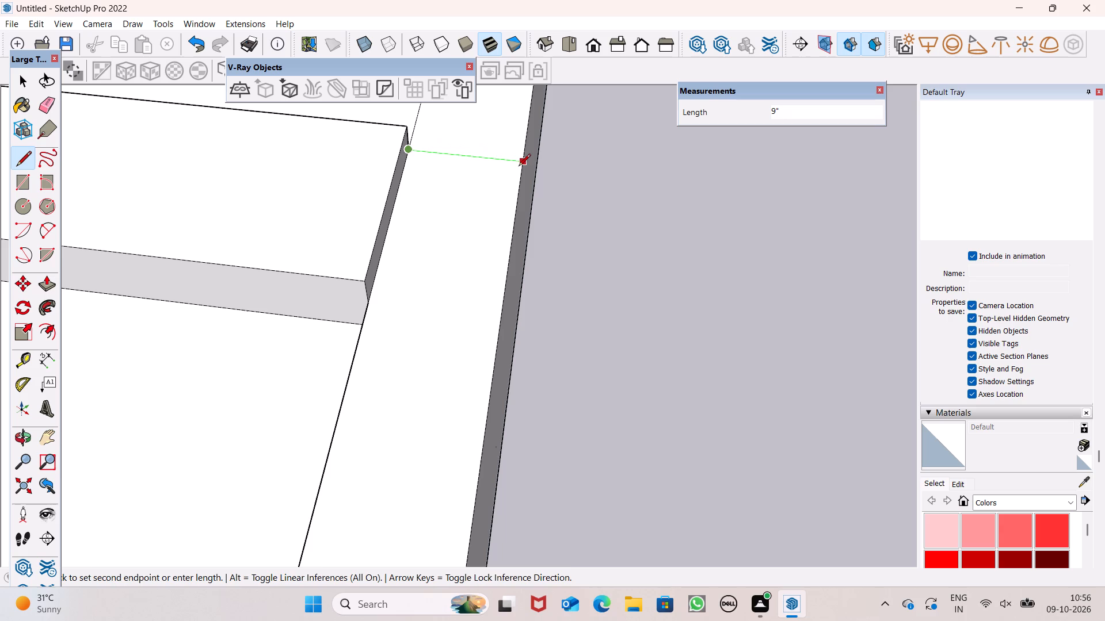
left_click(517, 167)
Draw a line from the long partition's room-side corner 2 3/4" up the step face, and on 9" across the outer wall top.
scroll(420, 181, "down", 1)
scroll(653, 145, "down", 2)
scroll(487, 116, "down", 3)
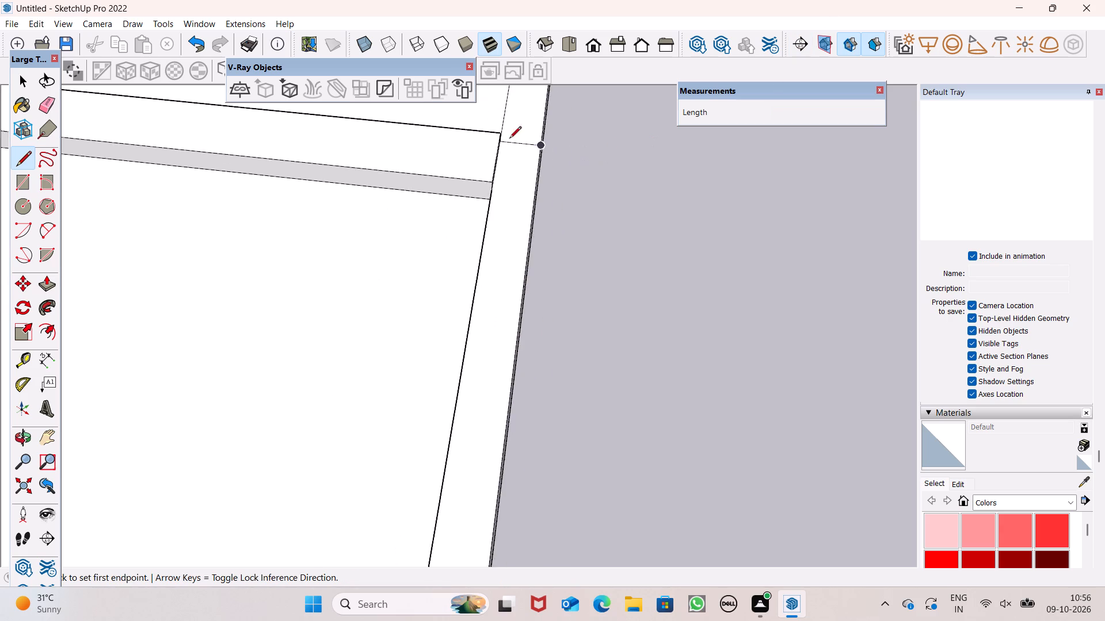
scroll(509, 139, "down", 10)
middle_click_drag(556, 217, 277, 184)
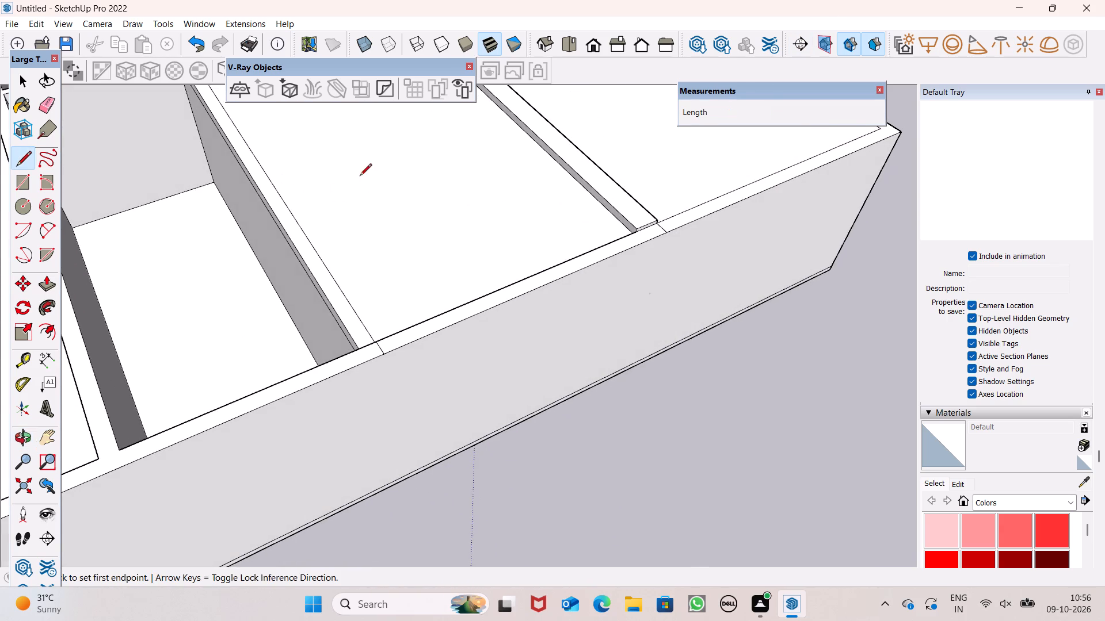
scroll(316, 392, "up", 7)
scroll(402, 321, "down", 1)
scroll(402, 321, "up", 7)
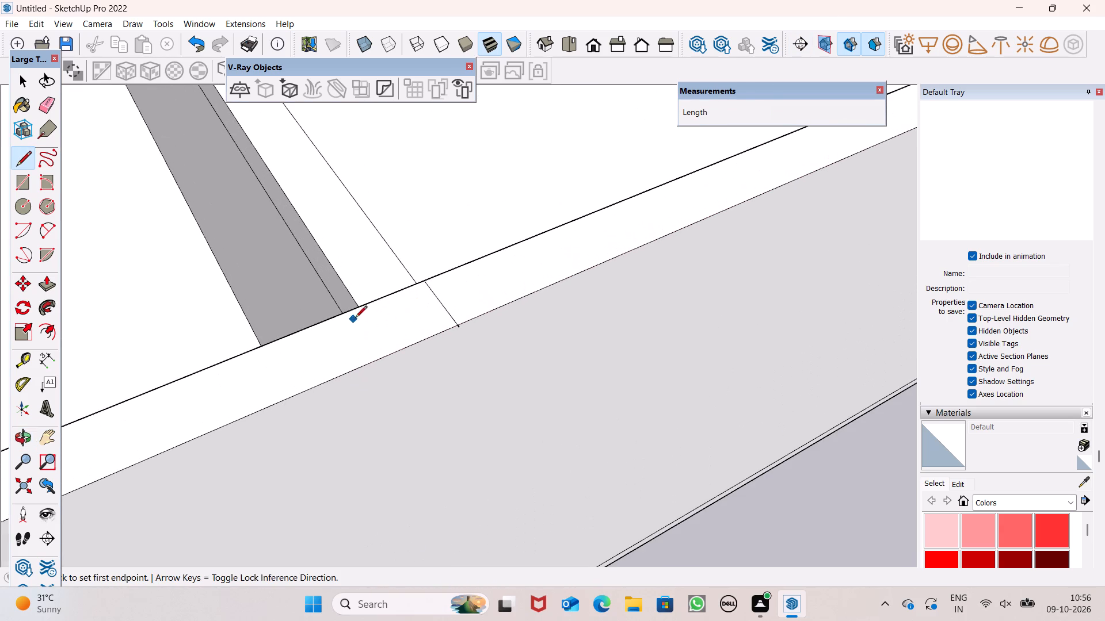
scroll(368, 331, "up", 1)
middle_click_drag(369, 329, 334, 260)
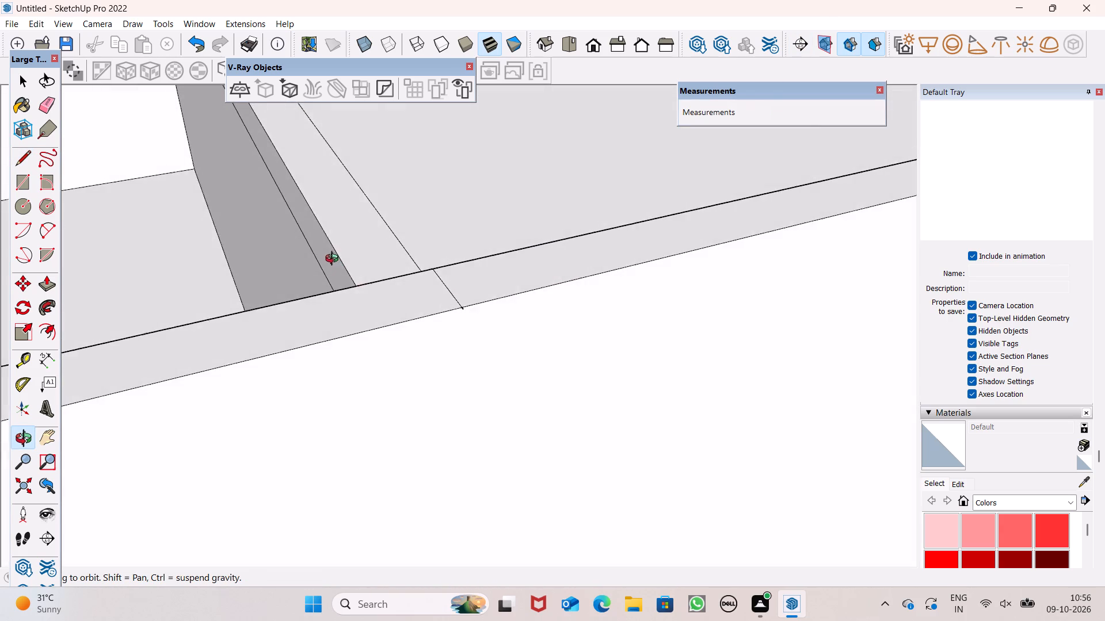
middle_click_drag(334, 260, 334, 258)
scroll(345, 305, "up", 1)
scroll(346, 305, "down", 1)
scroll(348, 307, "up", 13)
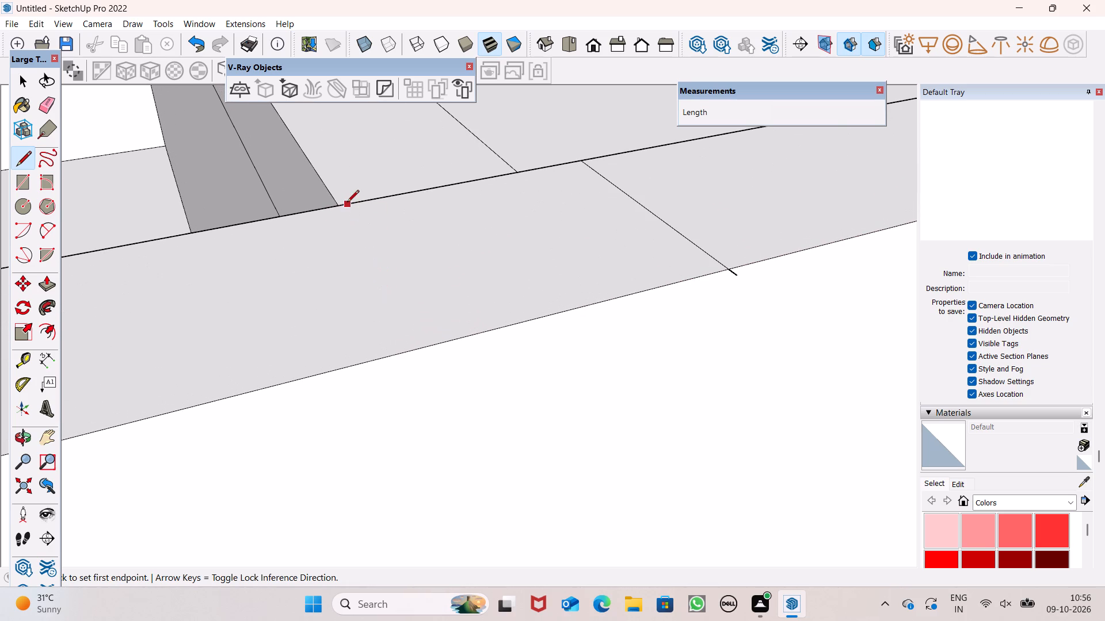
scroll(357, 224, "down", 6)
middle_click_drag(396, 236, 437, 520)
scroll(437, 520, "up", 1)
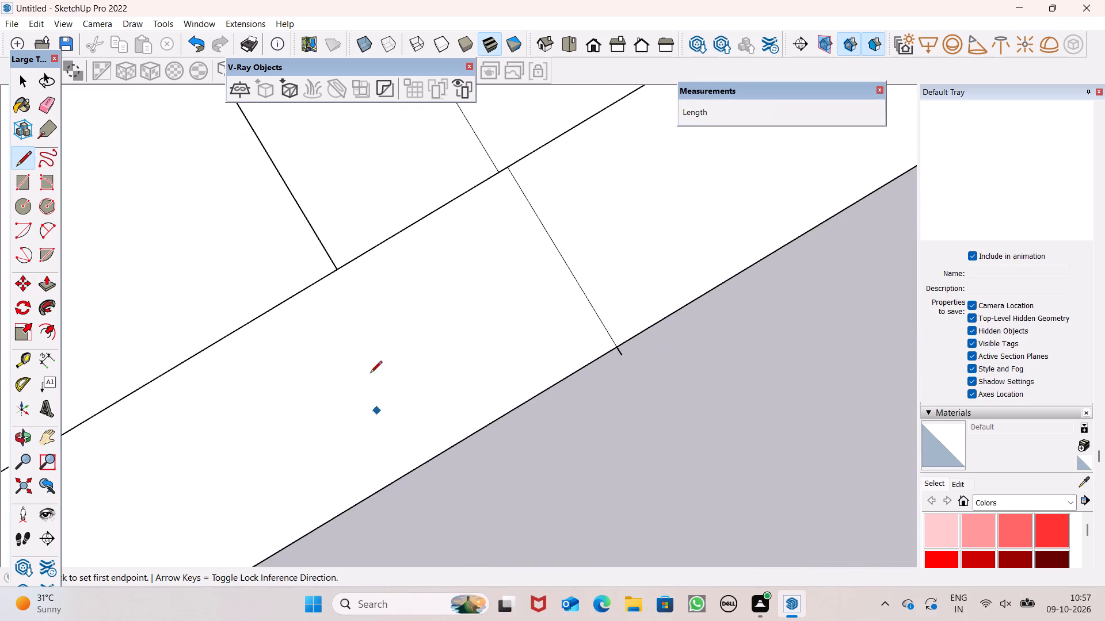
middle_click_drag(397, 316, 1018, 186)
scroll(412, 316, "up", 1)
scroll(543, 471, "up", 3)
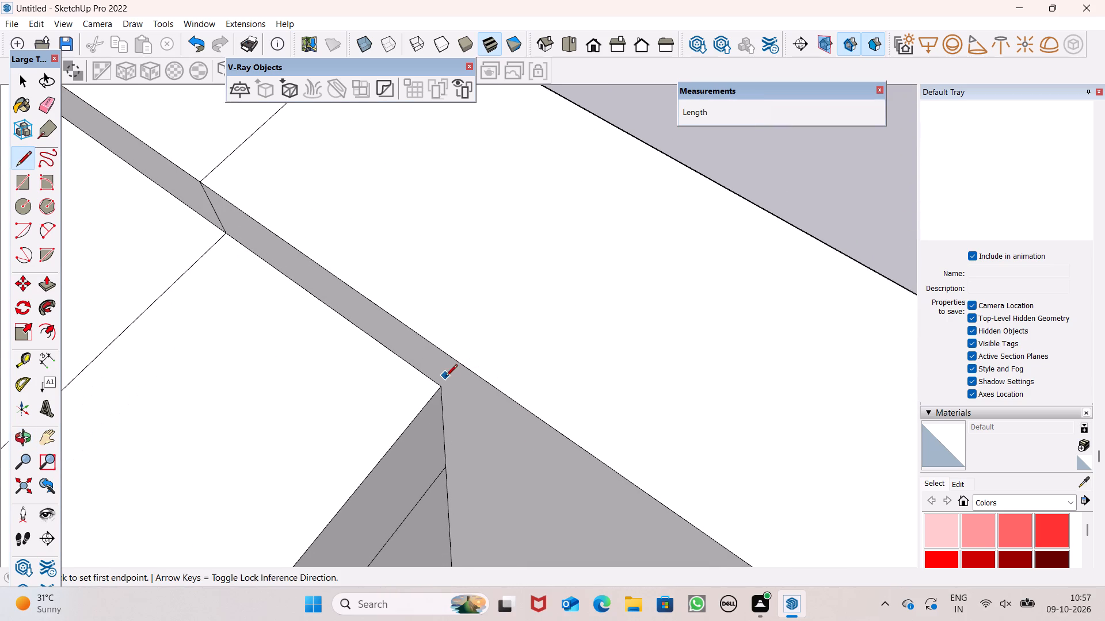
left_click(441, 388)
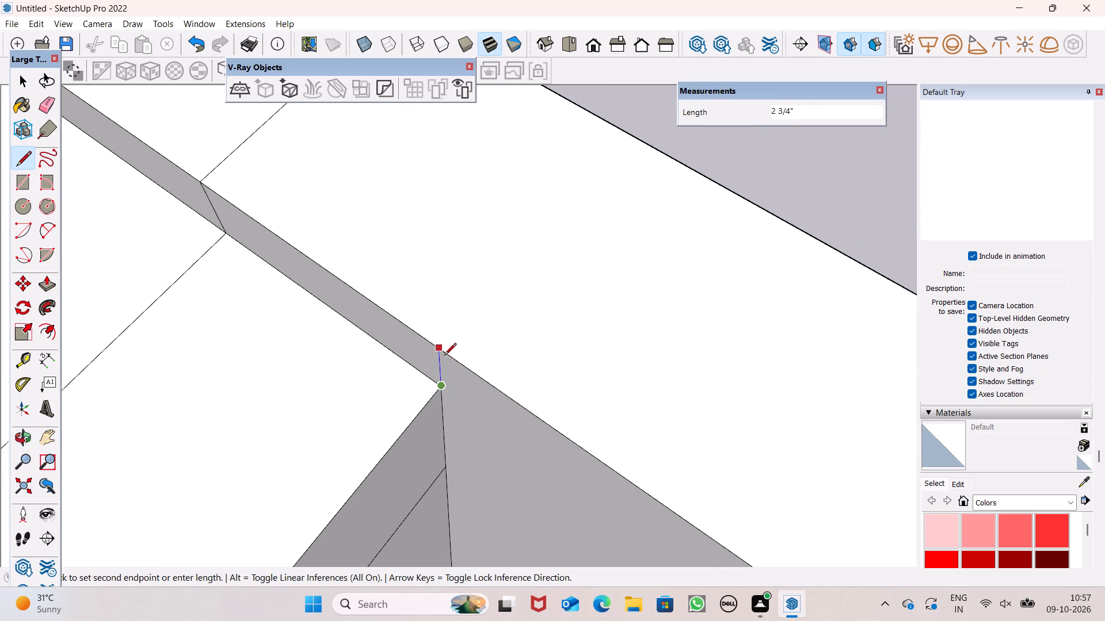
left_click(443, 351)
left_click_drag(439, 350, 452, 325)
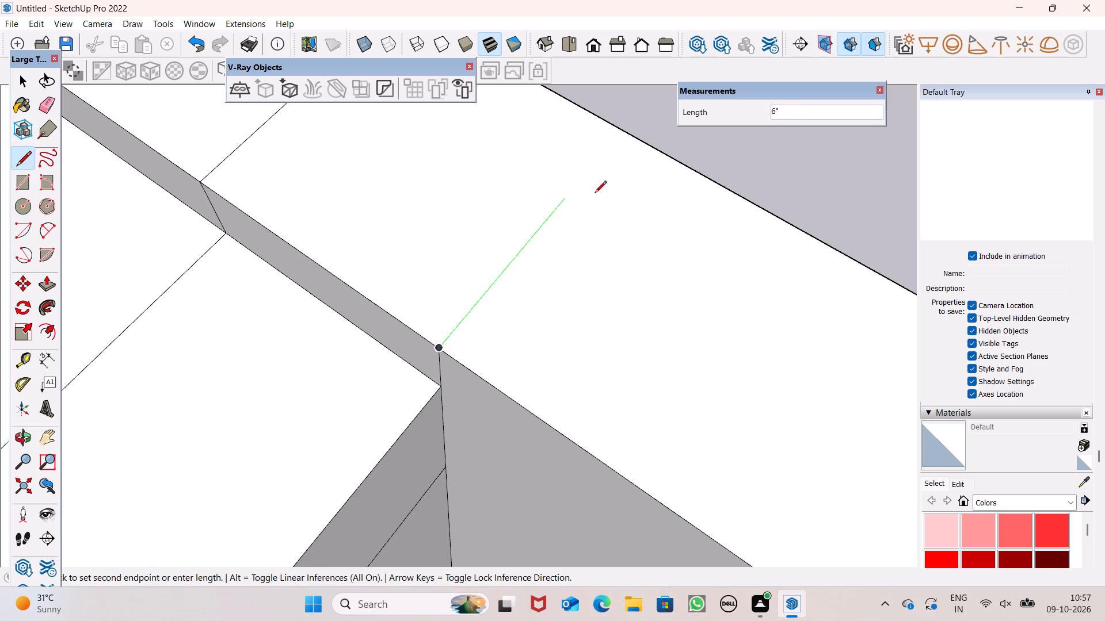
left_click(621, 135)
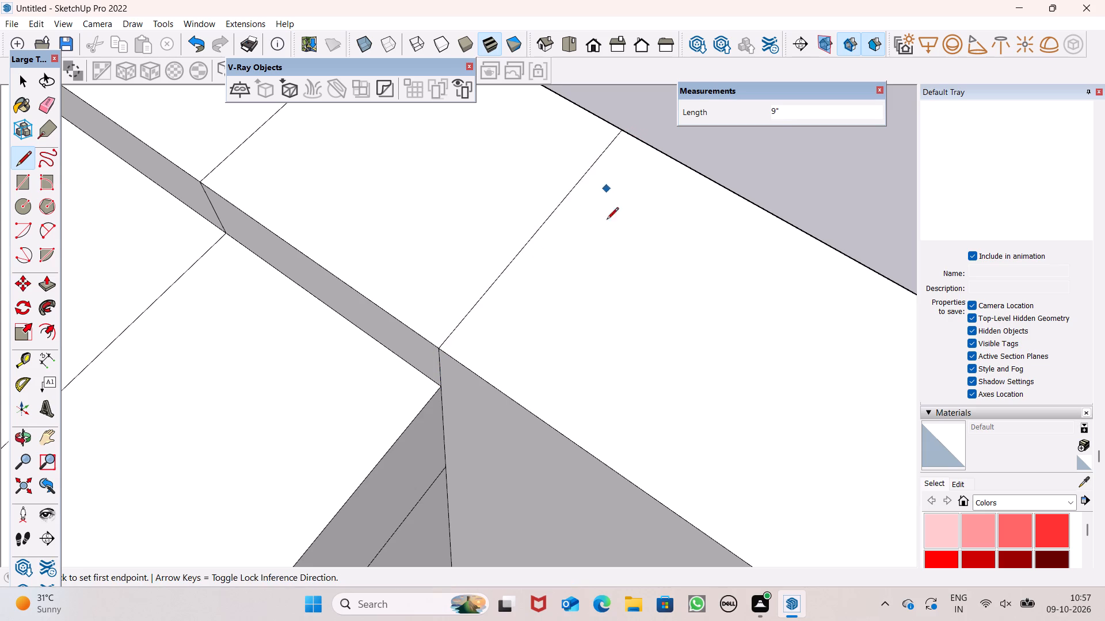
Erase the earlier line continuing the long partition's inner edge across the outer wall top, including its overhanging stub and the step-face segment.
scroll(599, 275, "down", 6)
scroll(501, 323, "down", 3)
middle_click_drag(557, 392, 402, 385)
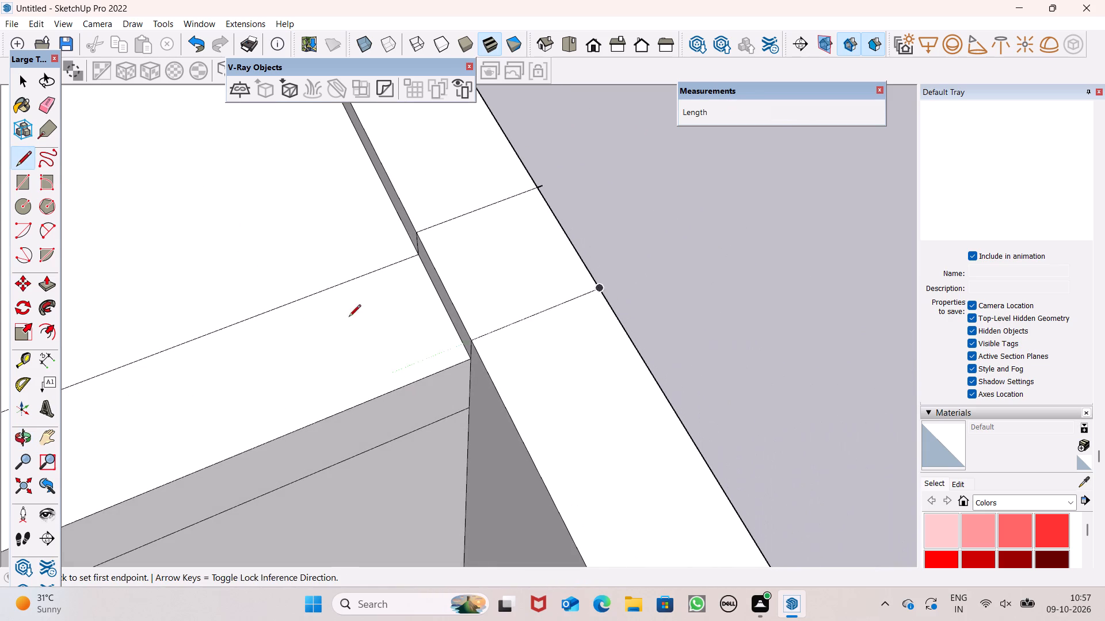
left_click(51, 98)
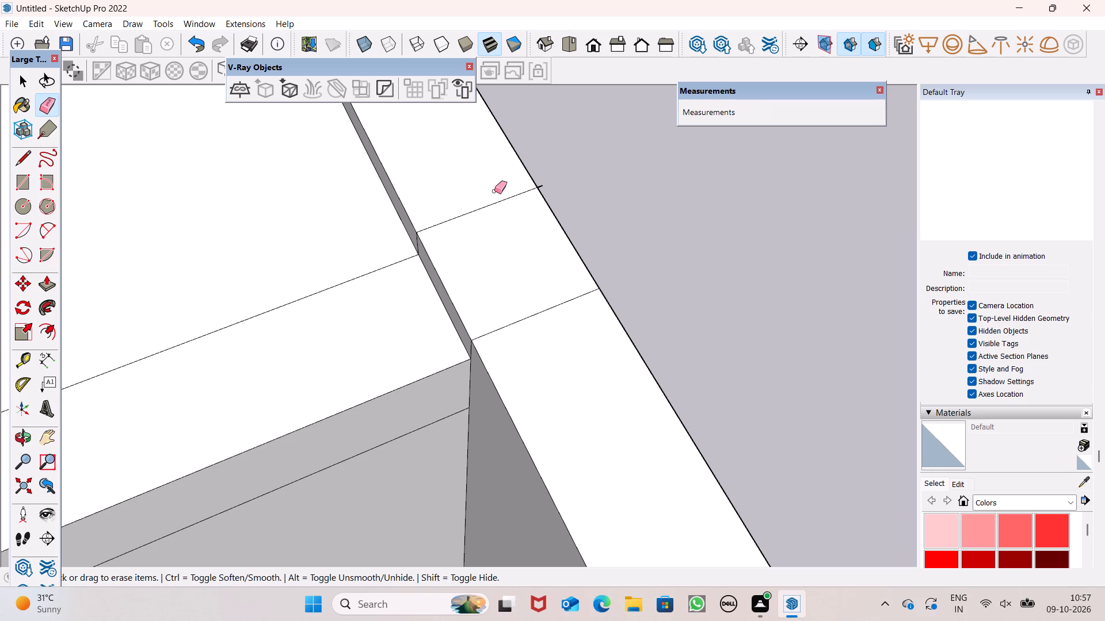
left_click_drag(494, 191, 496, 206)
scroll(549, 185, "up", 7)
scroll(555, 208, "down", 5)
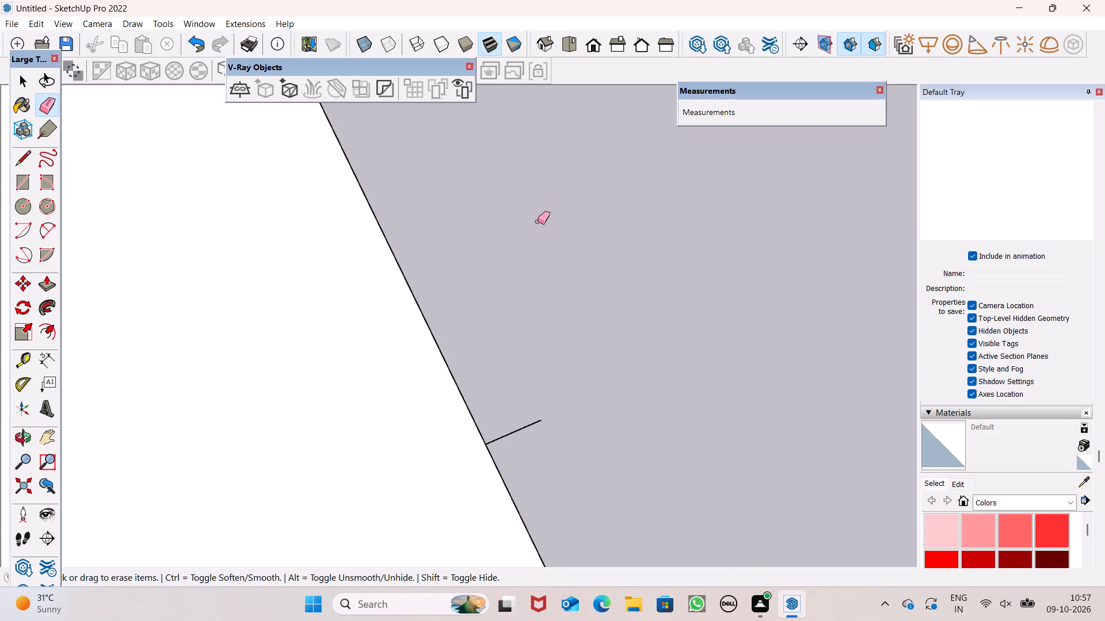
middle_click_drag(532, 228, 520, 252)
left_click_drag(510, 429, 512, 453)
left_click_drag(513, 404, 531, 385)
scroll(534, 350, "down", 2)
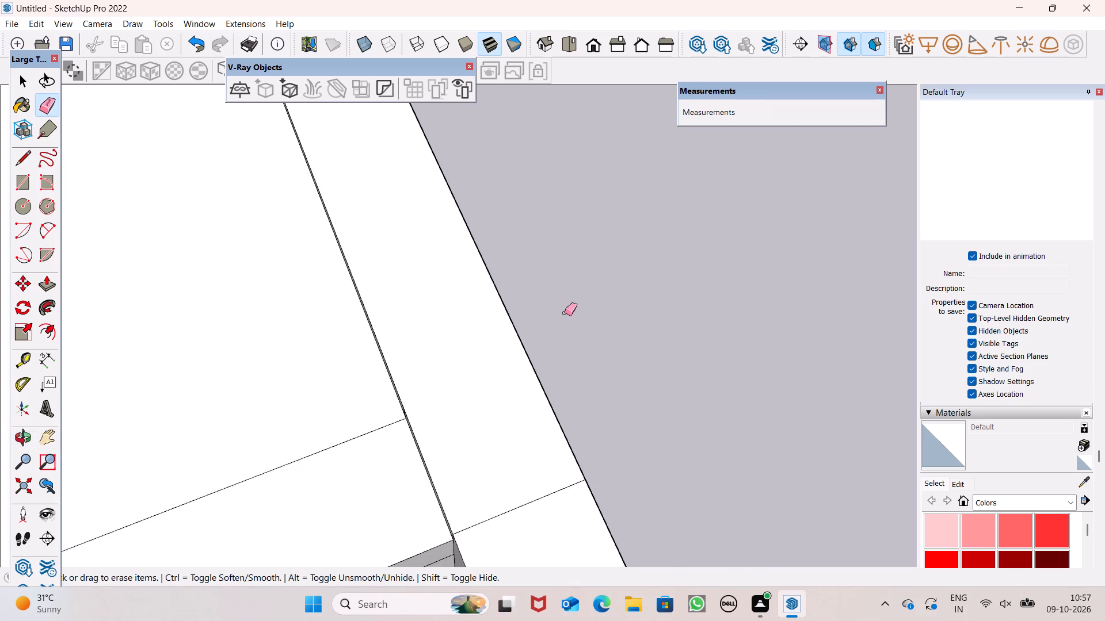
scroll(565, 313, "down", 7)
middle_click_drag(501, 389, 669, 208)
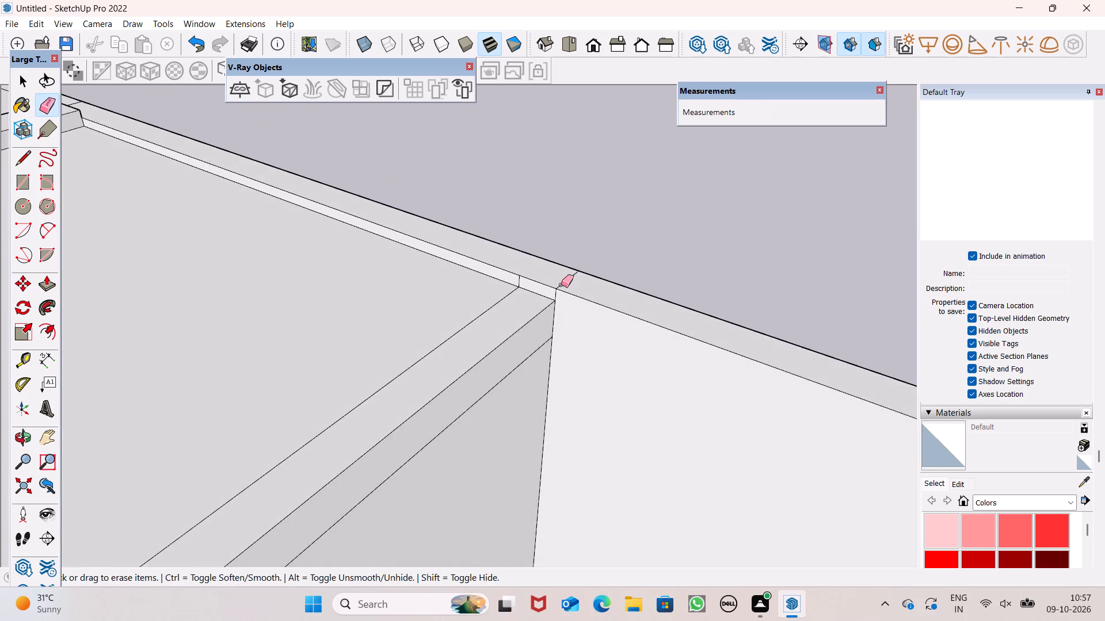
scroll(510, 314, "up", 7)
scroll(532, 266, "up", 5)
left_click(552, 244)
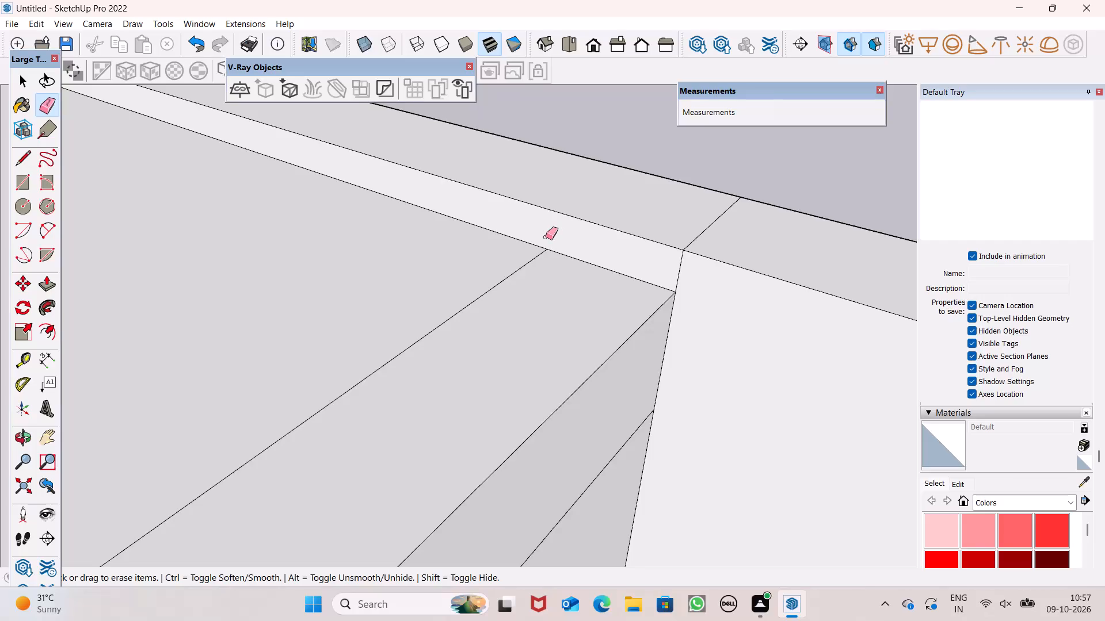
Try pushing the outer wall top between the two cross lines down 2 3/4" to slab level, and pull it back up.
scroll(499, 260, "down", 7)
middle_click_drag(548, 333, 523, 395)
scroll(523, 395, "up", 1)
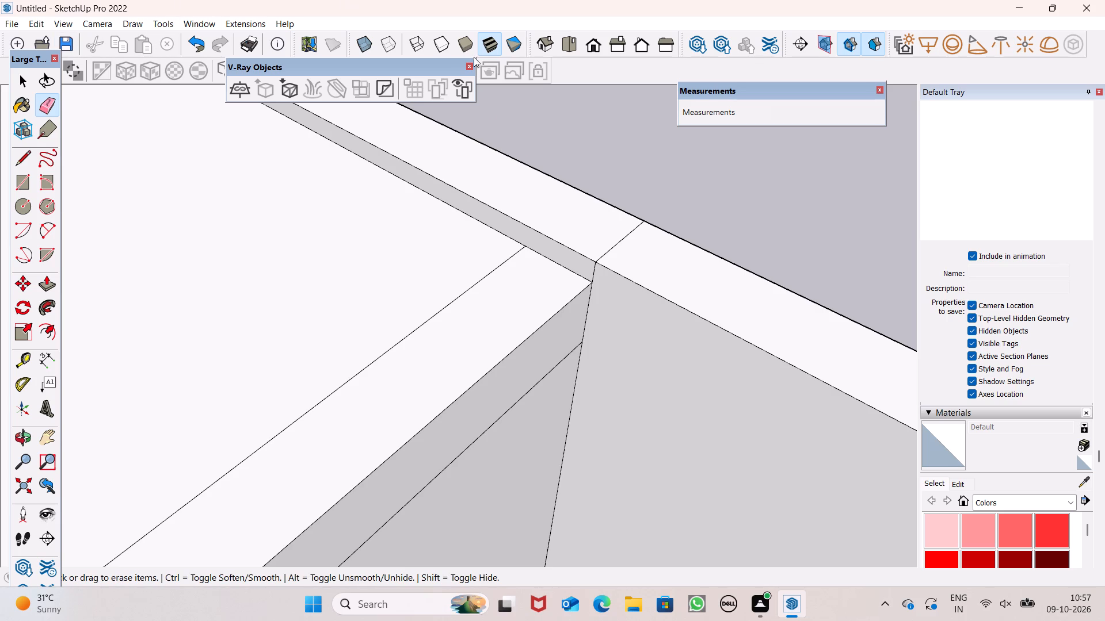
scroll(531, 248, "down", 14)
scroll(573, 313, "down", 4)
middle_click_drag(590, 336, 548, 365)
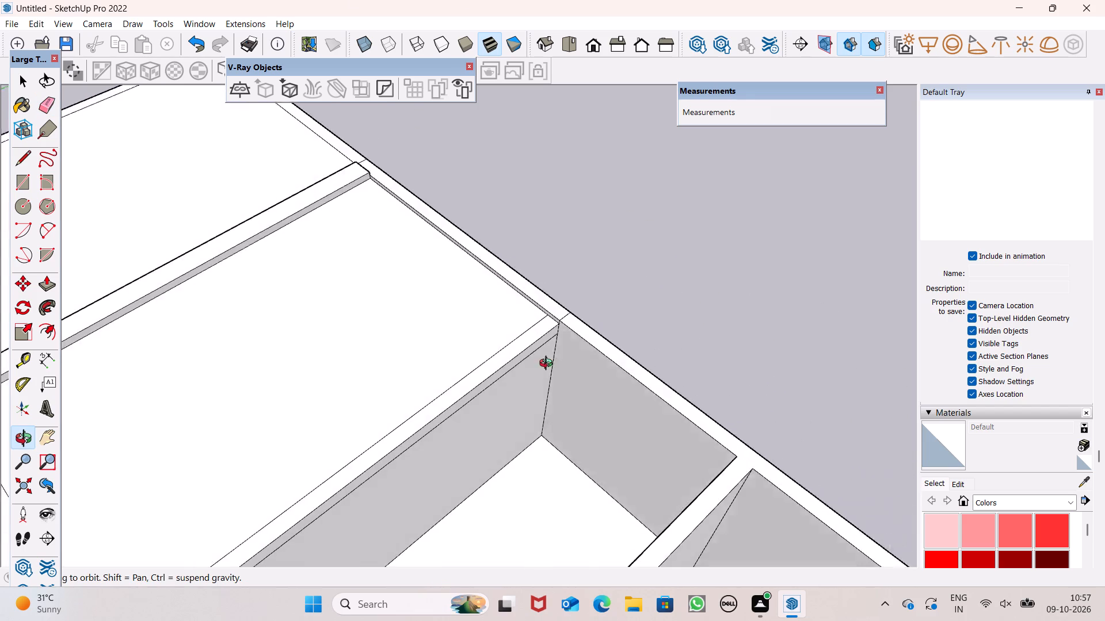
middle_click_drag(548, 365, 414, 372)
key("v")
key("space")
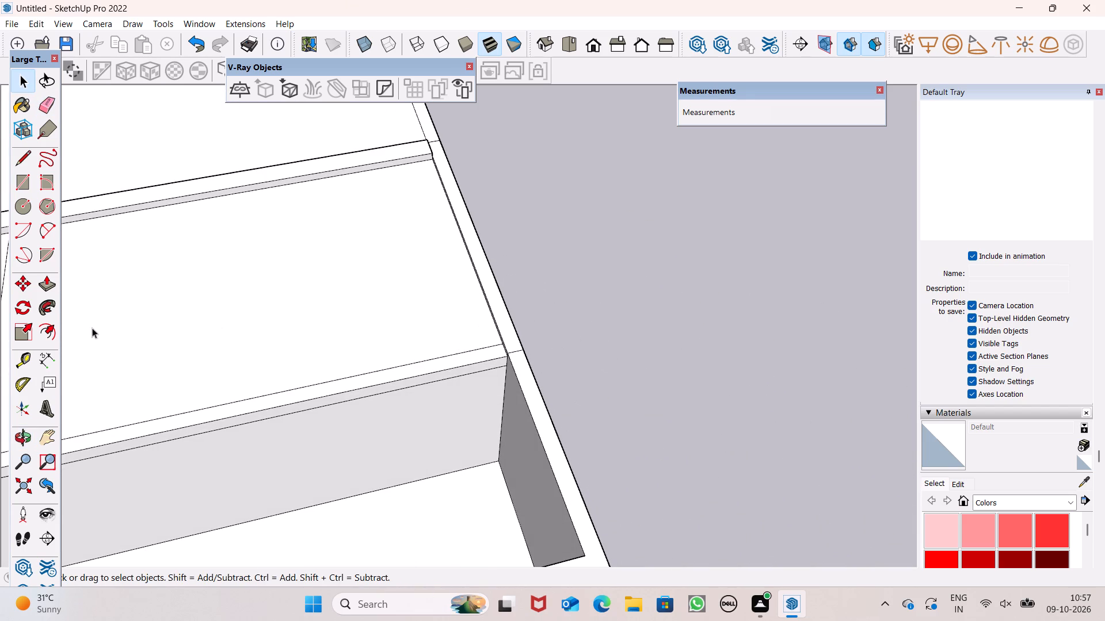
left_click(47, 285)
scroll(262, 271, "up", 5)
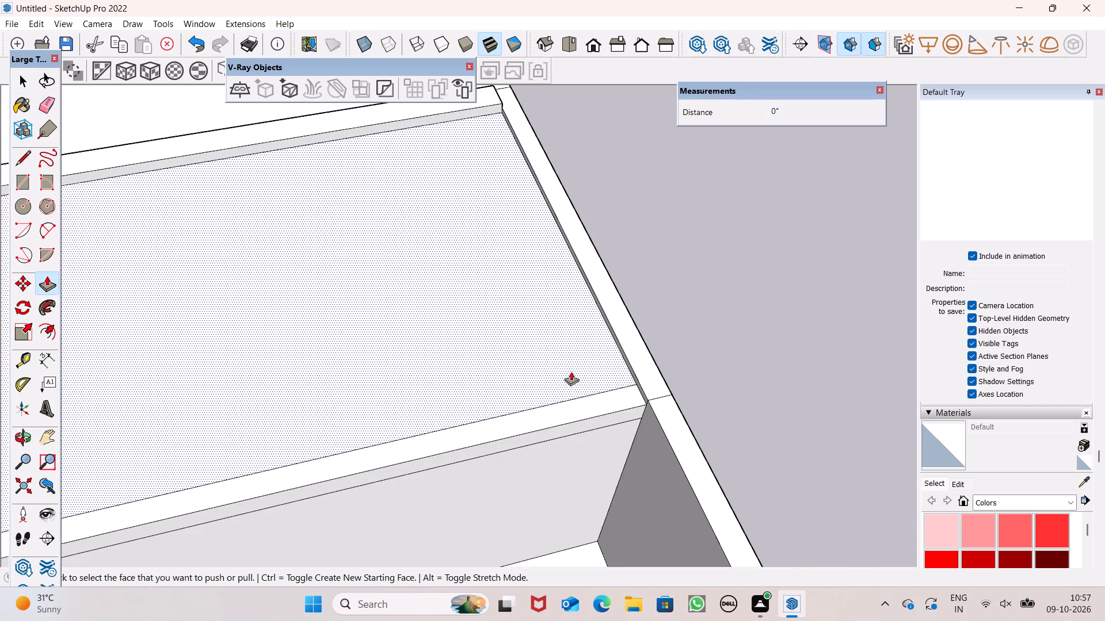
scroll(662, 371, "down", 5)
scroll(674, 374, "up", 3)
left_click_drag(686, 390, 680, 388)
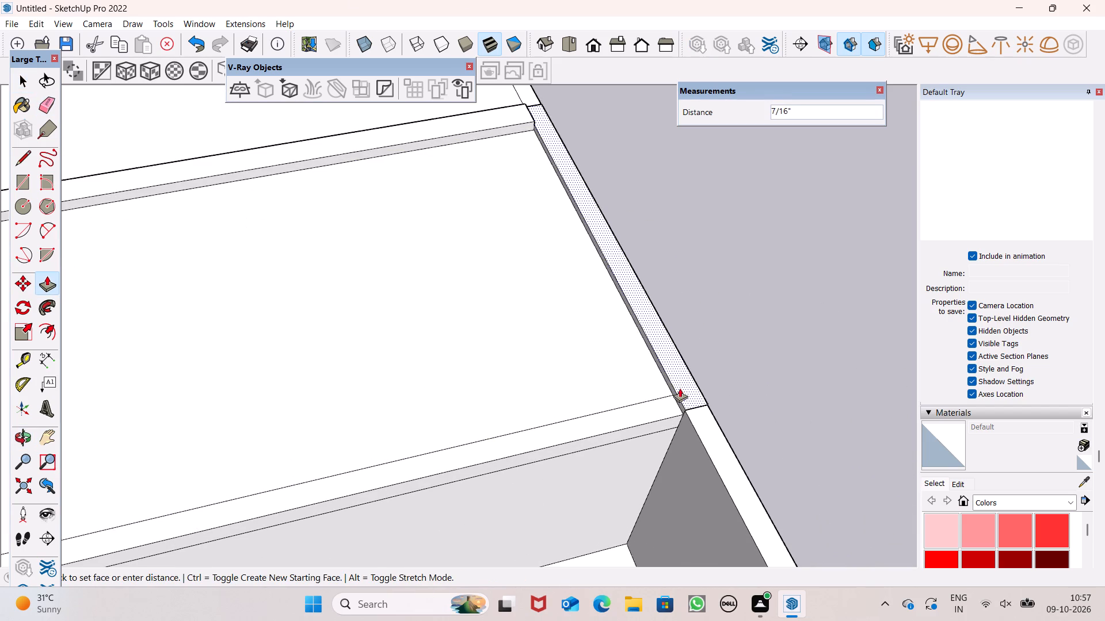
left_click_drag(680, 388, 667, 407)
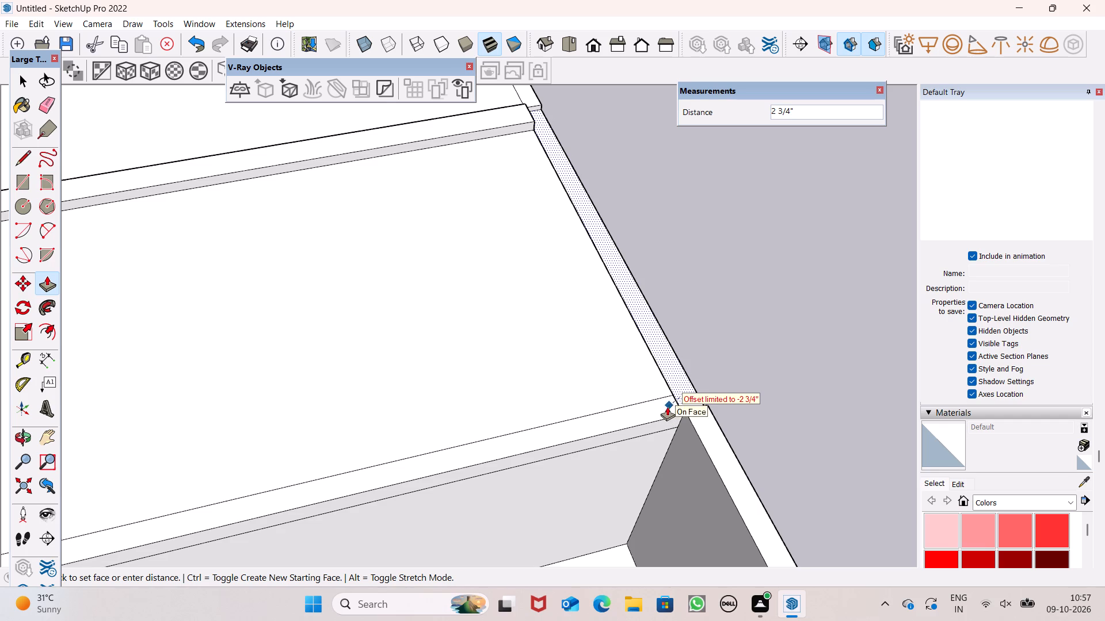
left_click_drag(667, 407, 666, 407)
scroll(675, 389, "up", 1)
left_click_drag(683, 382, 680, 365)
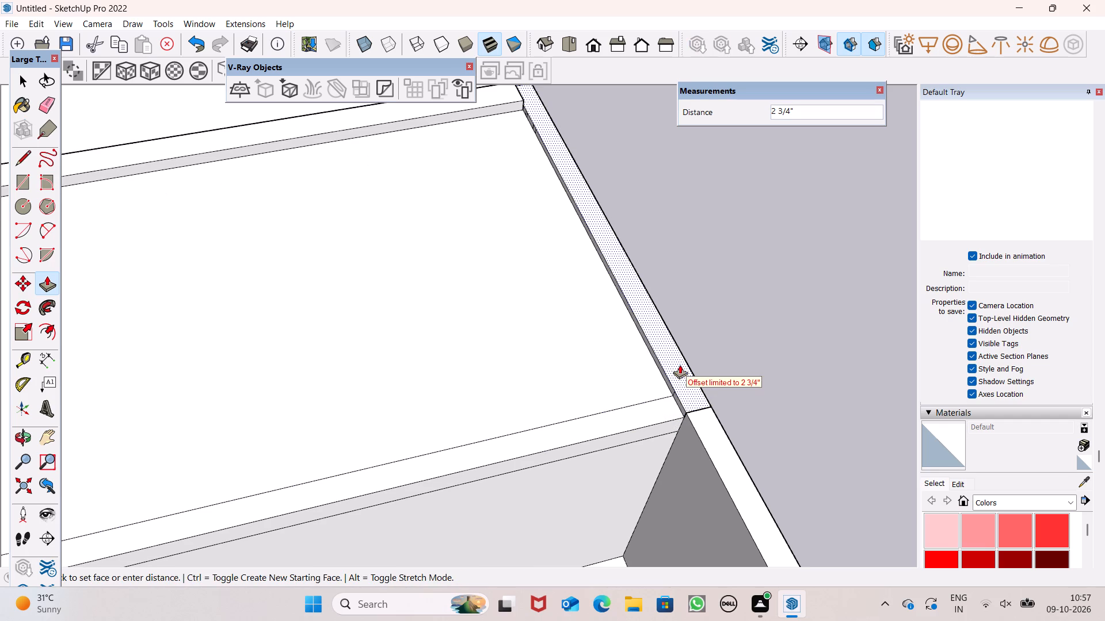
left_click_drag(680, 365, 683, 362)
Push/Pull the outer wall top strip between the two cross lines up by 10'.
left_click_drag(681, 366, 679, 336)
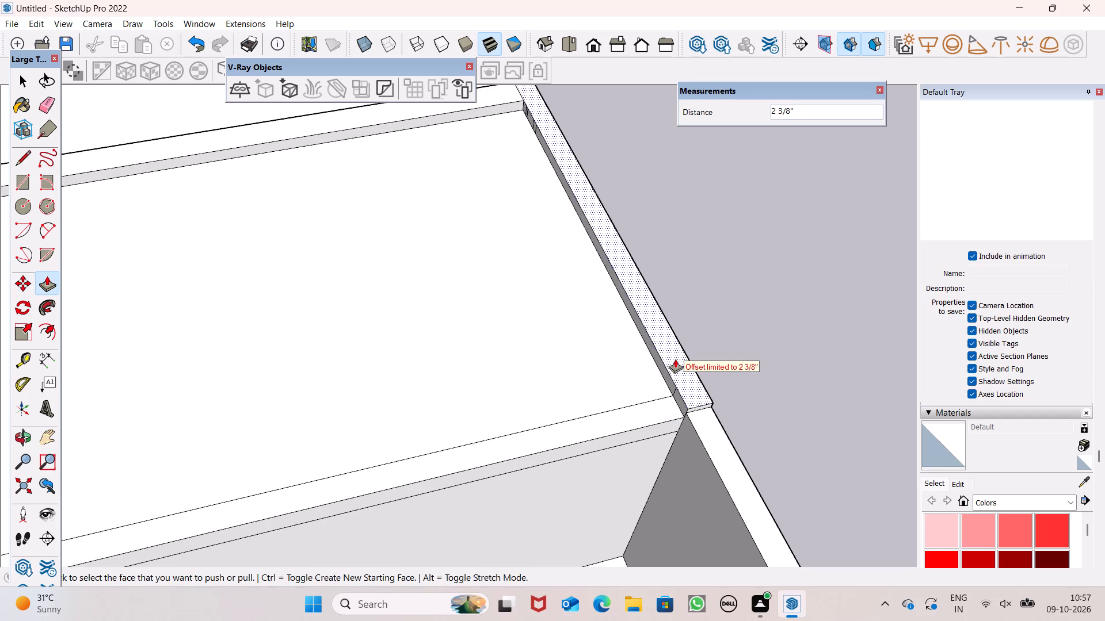
left_click_drag(676, 358, 696, 278)
type("10")
left_click_drag(696, 278, 696, 278)
key("apostrophe")
key("Return")
Examine the raised outer wall and how it meets the neighbouring slab sections and partition tops.
scroll(680, 312, "down", 11)
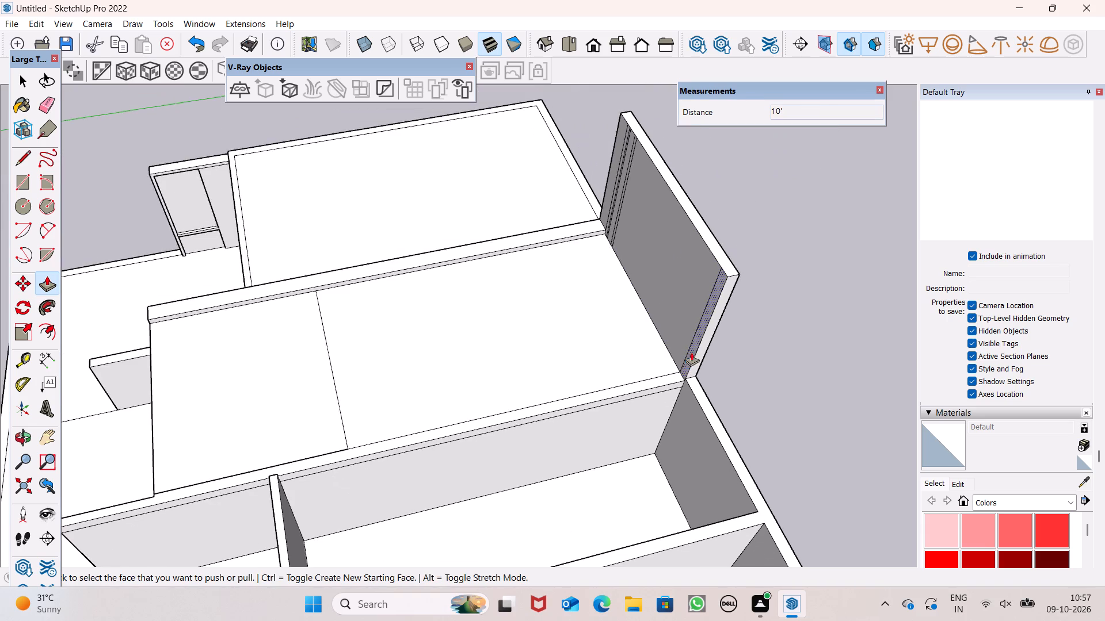
scroll(691, 352, "down", 3)
middle_click_drag(689, 369, 327, 240)
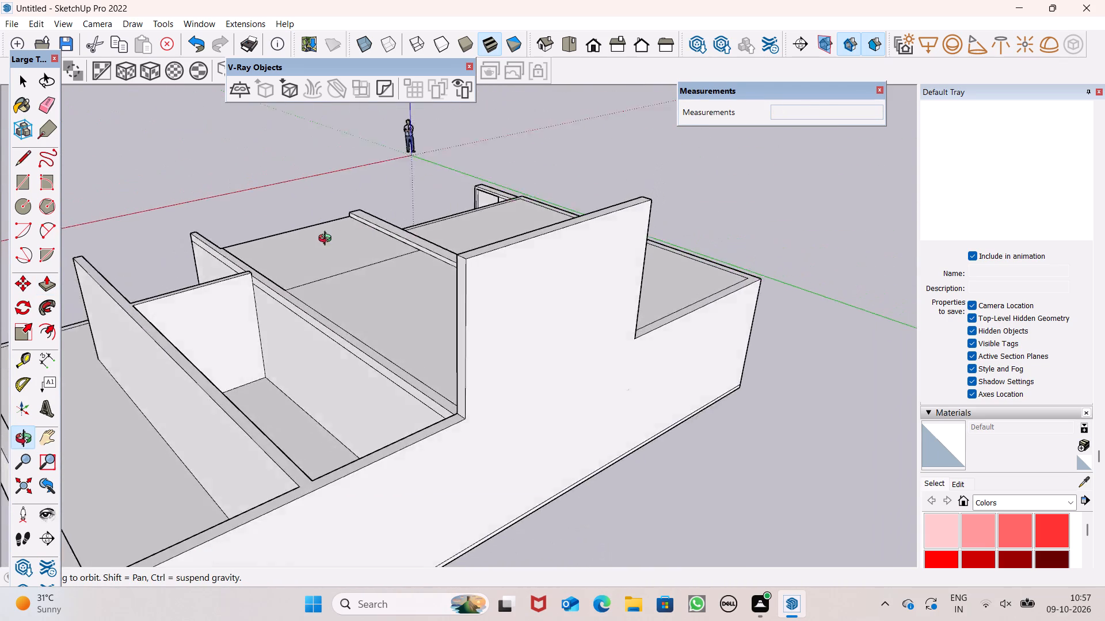
middle_click_drag(327, 240, 617, 226)
middle_click_drag(544, 317, 614, 319)
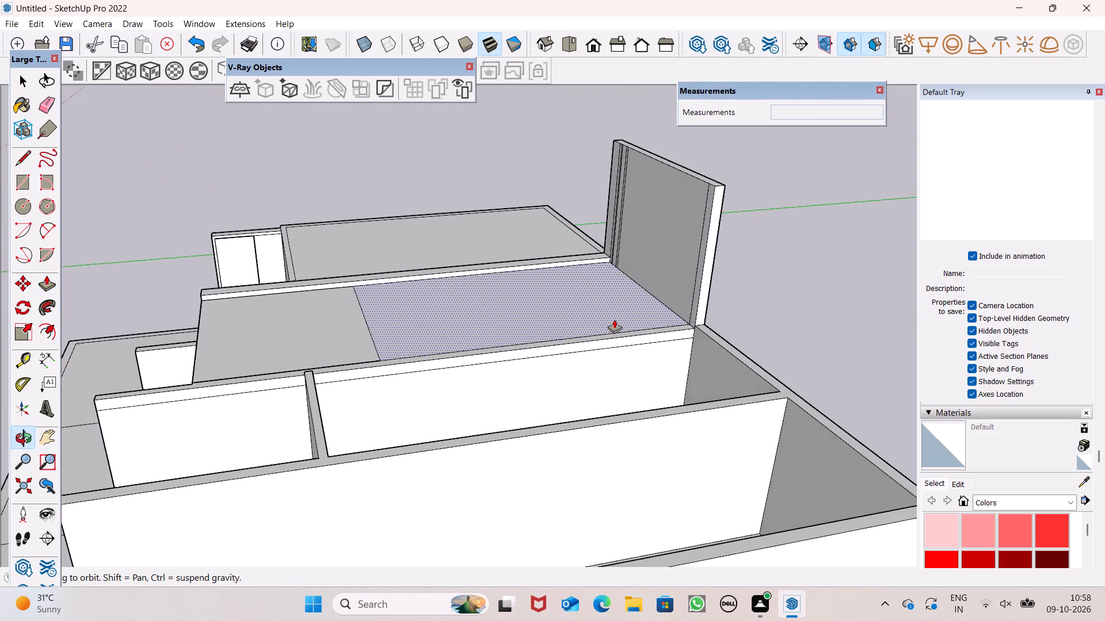
middle_click_drag(614, 319, 616, 319)
scroll(570, 313, "down", 1)
scroll(570, 313, "up", 2)
middle_click_drag(569, 323, 659, 423)
scroll(482, 366, "up", 1)
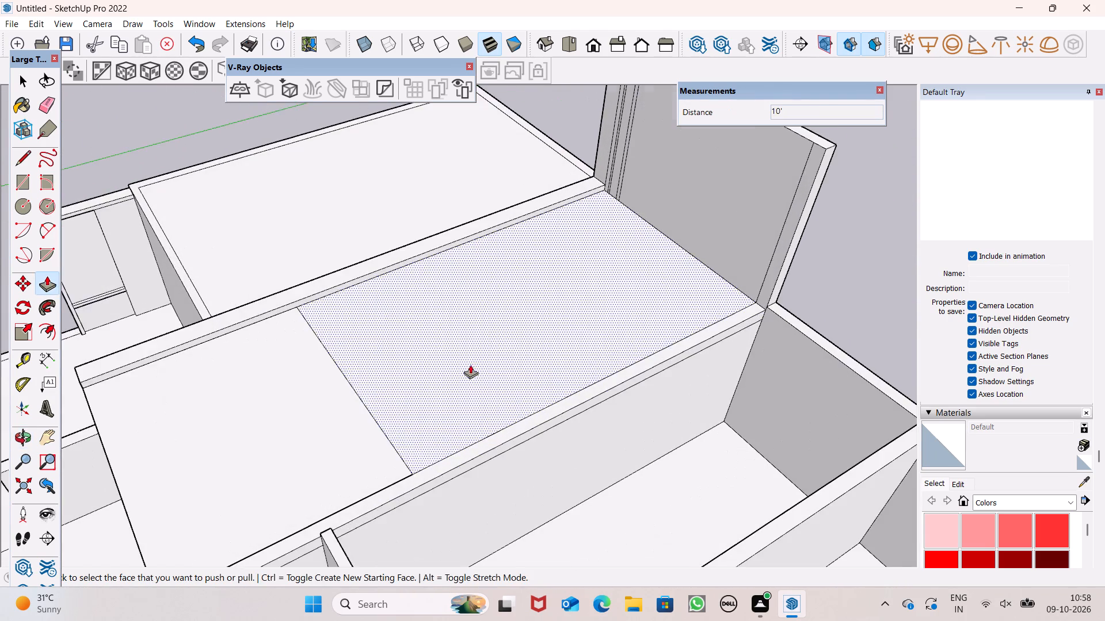
scroll(470, 365, "up", 1)
middle_click_drag(485, 395, 692, 390)
scroll(546, 432, "up", 1)
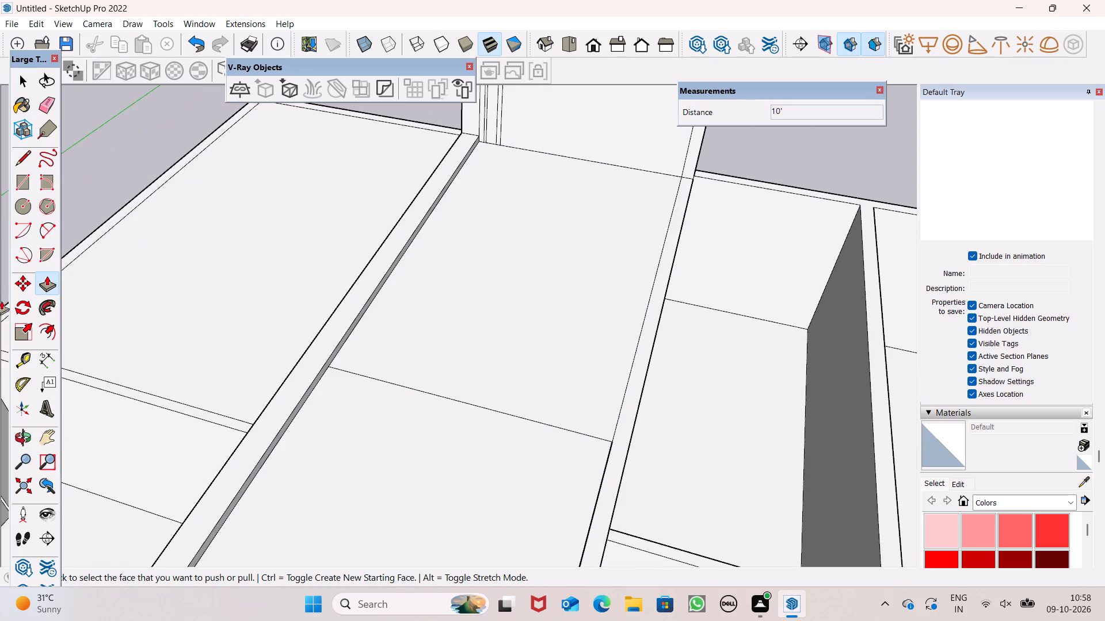
Draw a line across the middle slab, parallel to its existing cross line, outlining a thin strip between the two long partitions.
left_click(20, 160)
middle_click_drag(284, 312, 373, 396)
scroll(390, 451, "up", 9)
middle_click_drag(406, 443, 348, 445)
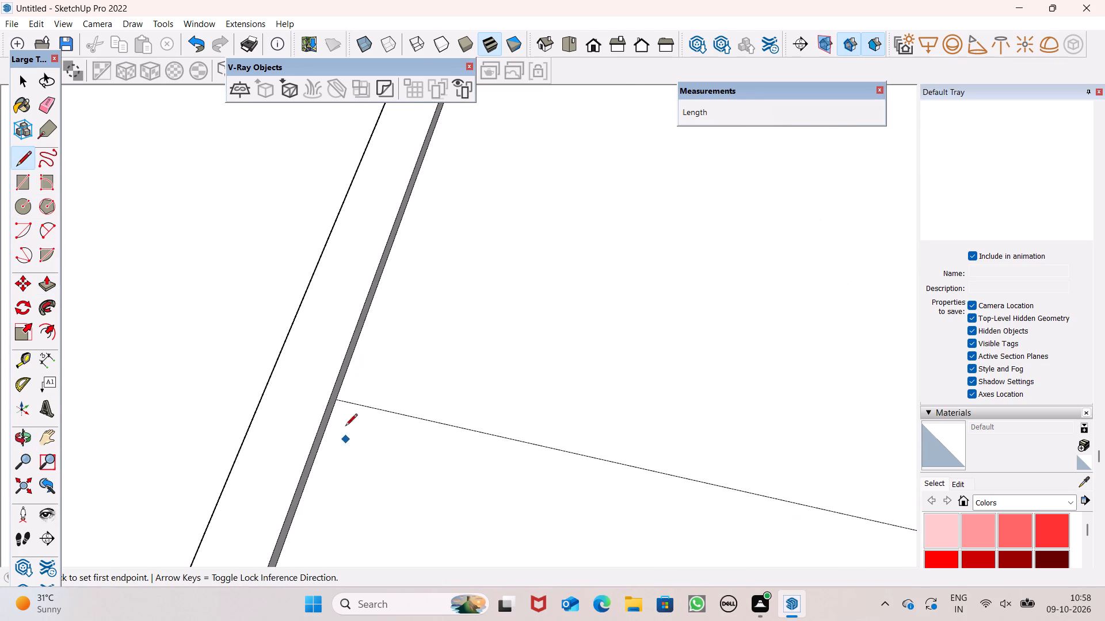
left_click(346, 377)
scroll(555, 389, "down", 8)
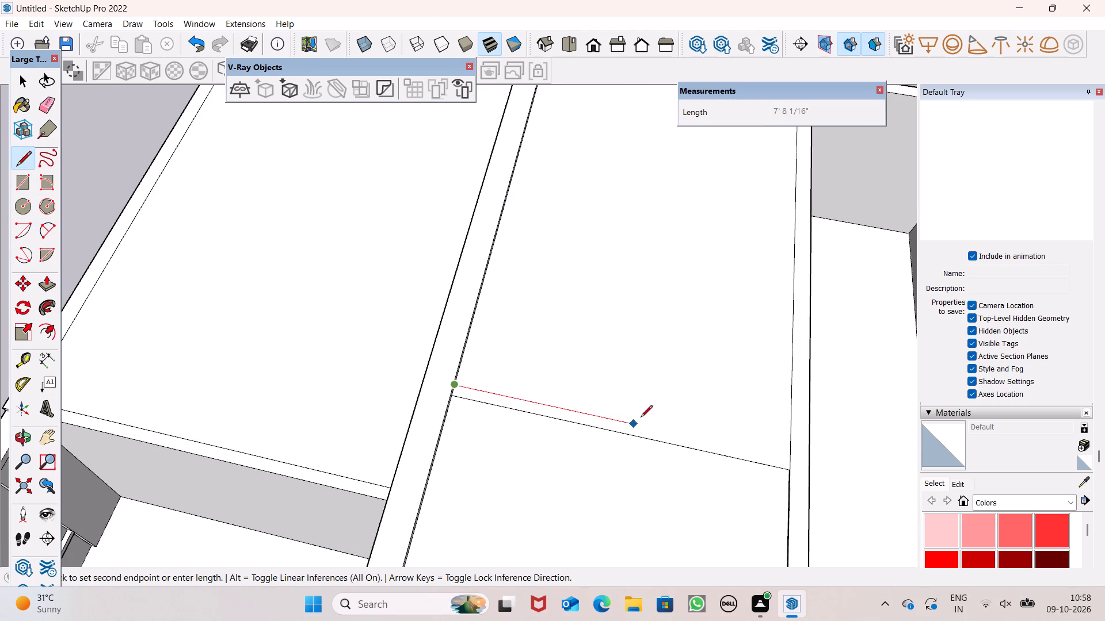
left_click(795, 454)
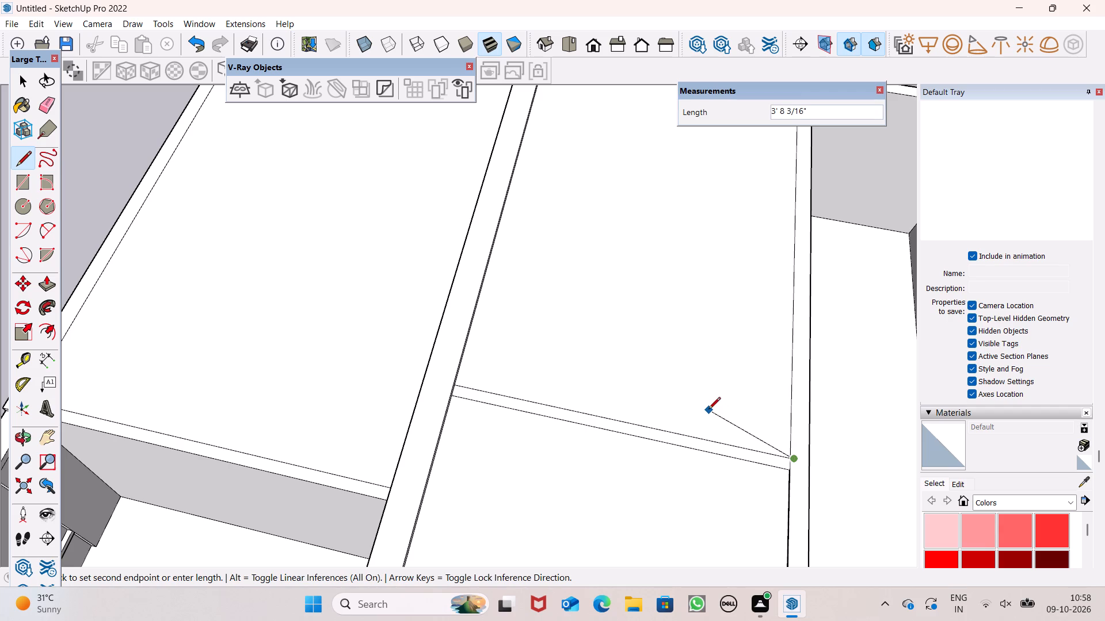
key("space")
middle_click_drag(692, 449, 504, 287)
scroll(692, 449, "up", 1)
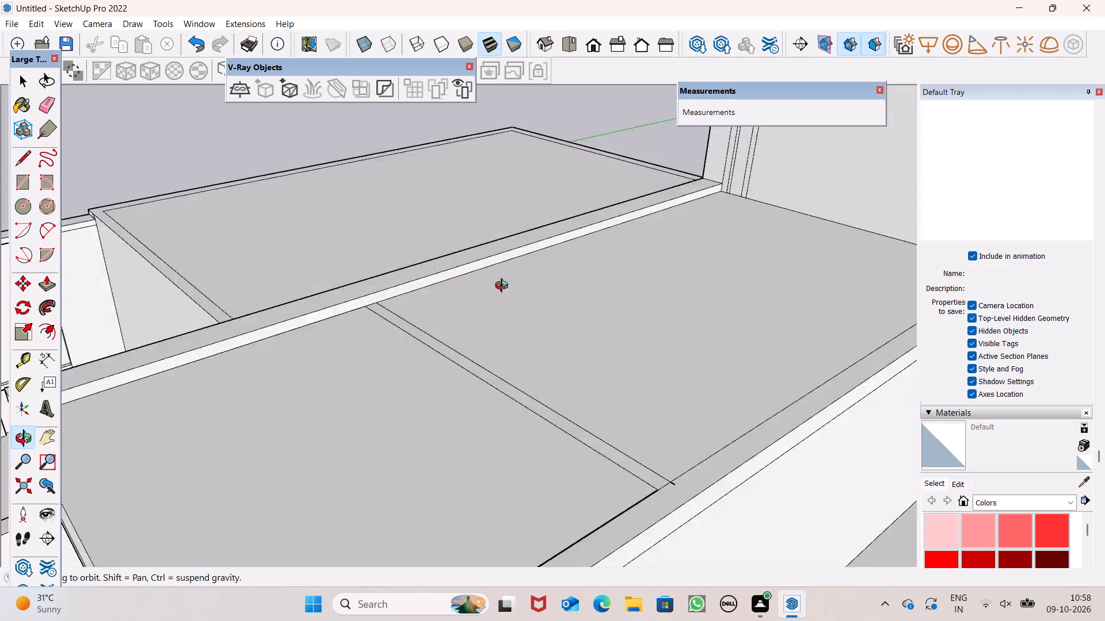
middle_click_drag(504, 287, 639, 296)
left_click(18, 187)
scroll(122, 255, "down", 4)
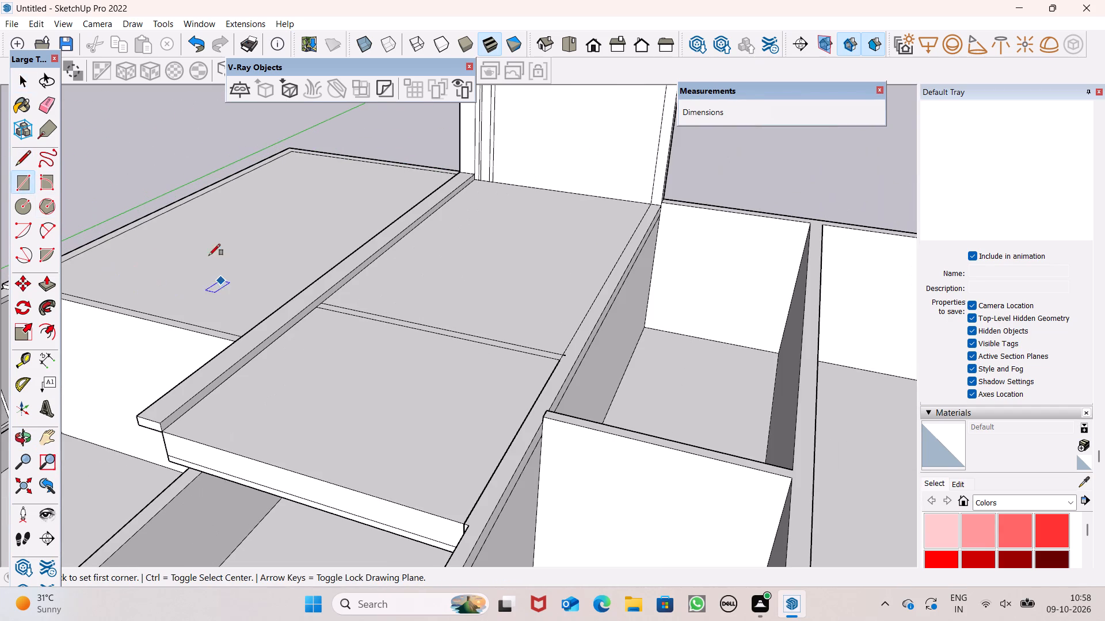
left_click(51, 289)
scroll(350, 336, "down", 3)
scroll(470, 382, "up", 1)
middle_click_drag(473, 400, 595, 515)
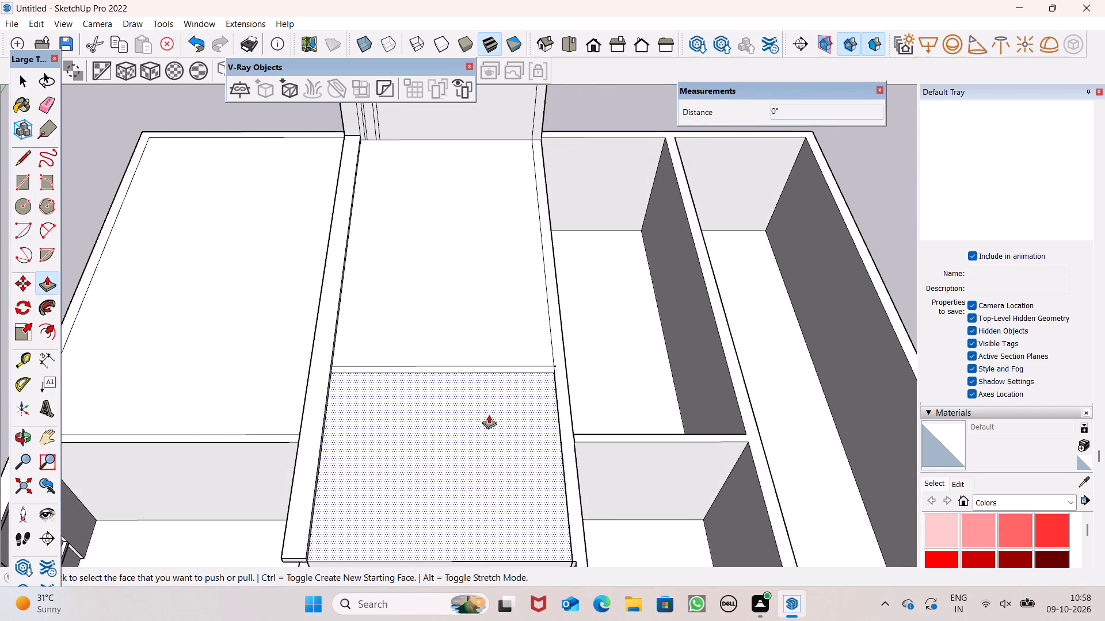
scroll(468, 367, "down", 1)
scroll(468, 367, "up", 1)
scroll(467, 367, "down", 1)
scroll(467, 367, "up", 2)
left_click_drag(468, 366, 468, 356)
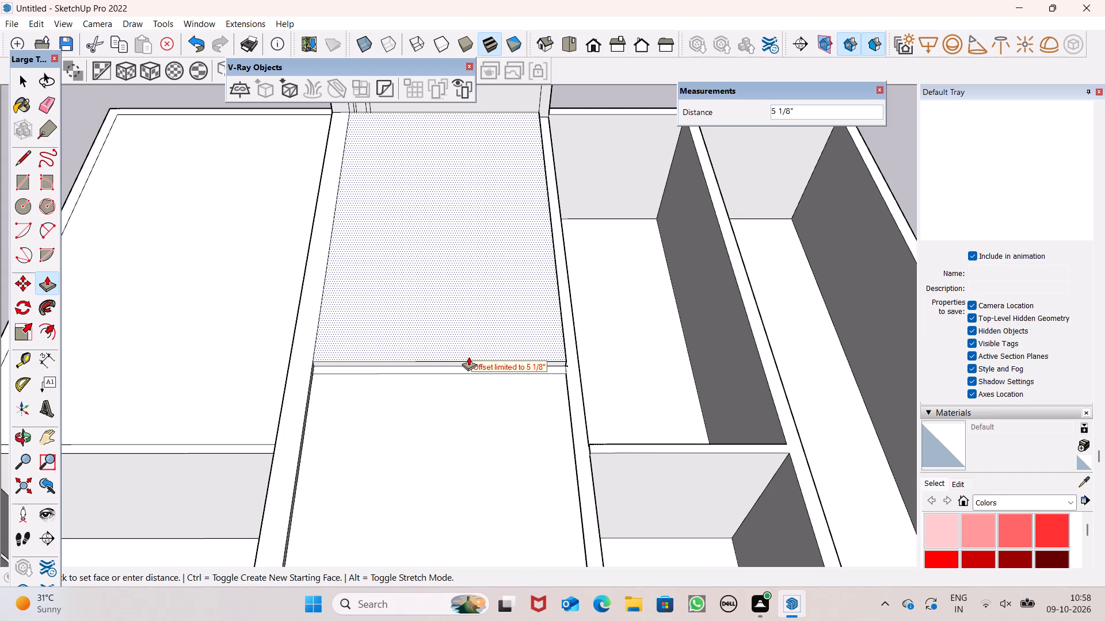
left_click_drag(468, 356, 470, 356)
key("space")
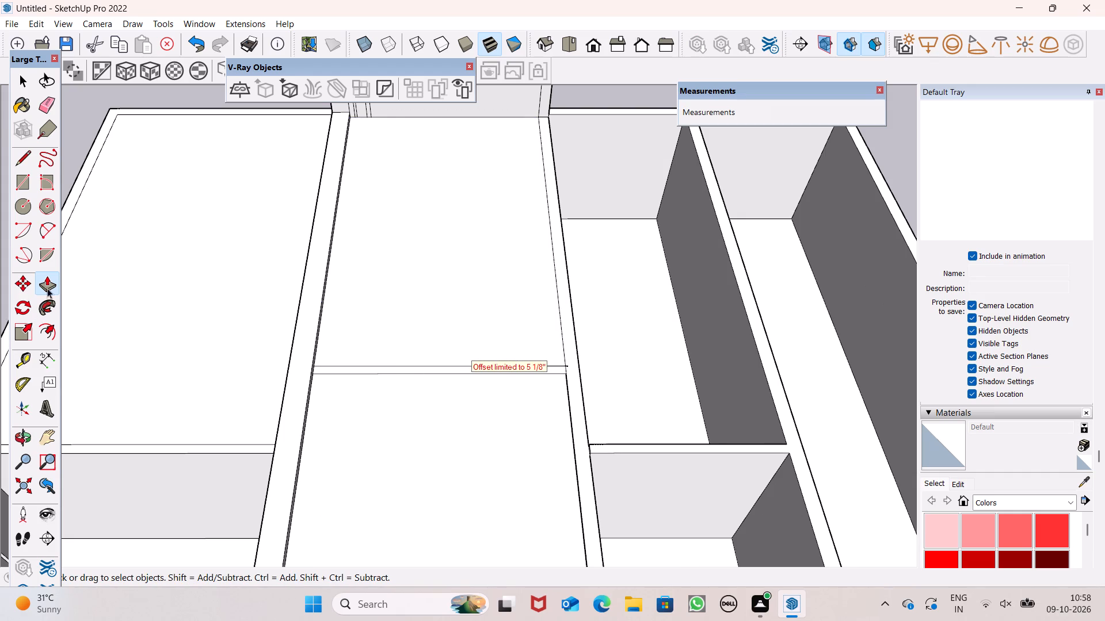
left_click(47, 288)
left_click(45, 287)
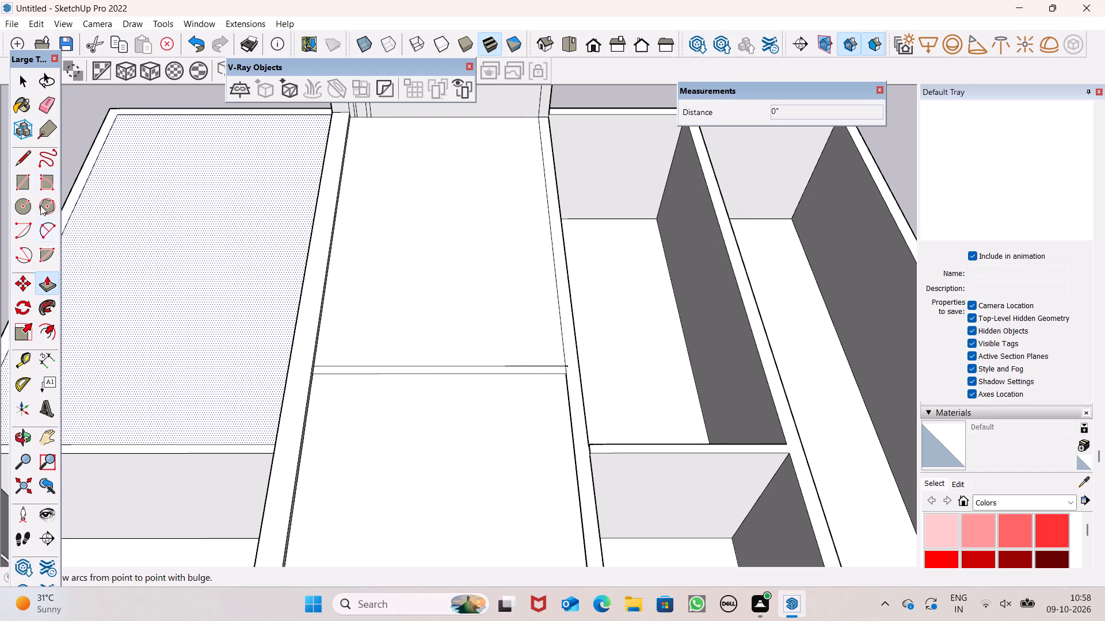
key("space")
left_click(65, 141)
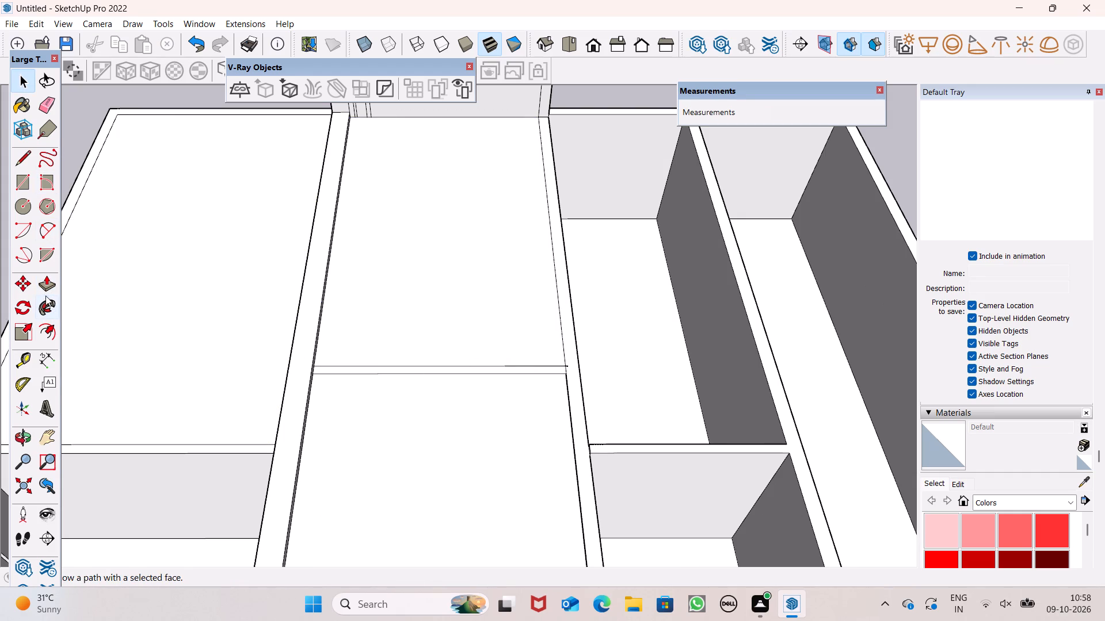
Push/Pull the thin strip between the middle slab's two cross lines up by 5 1/8".
left_click(45, 289)
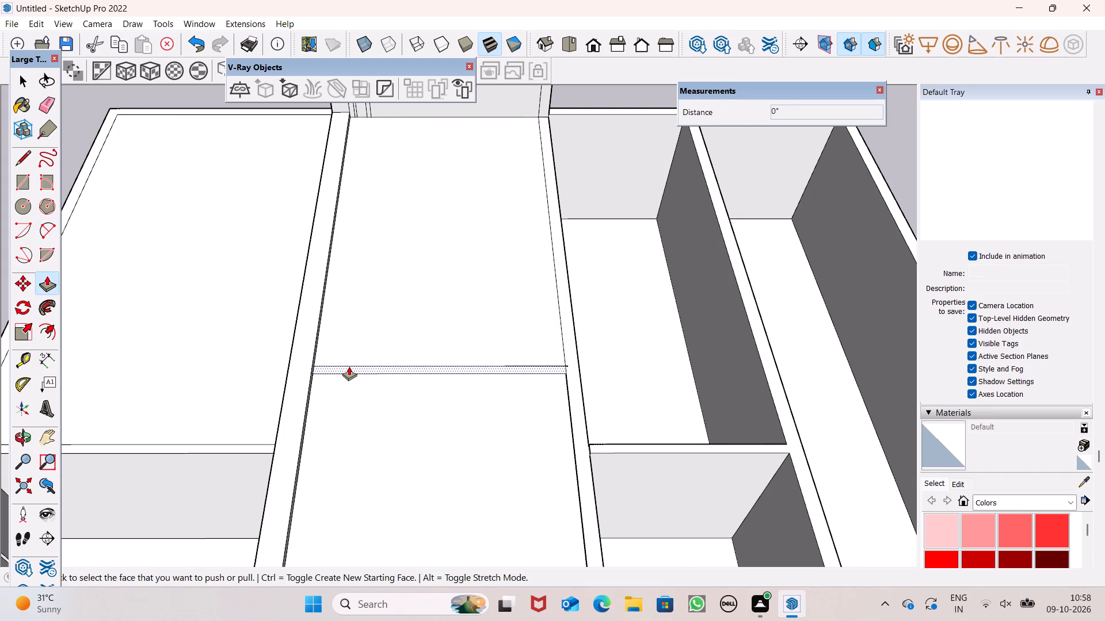
left_click_drag(349, 366, 353, 347)
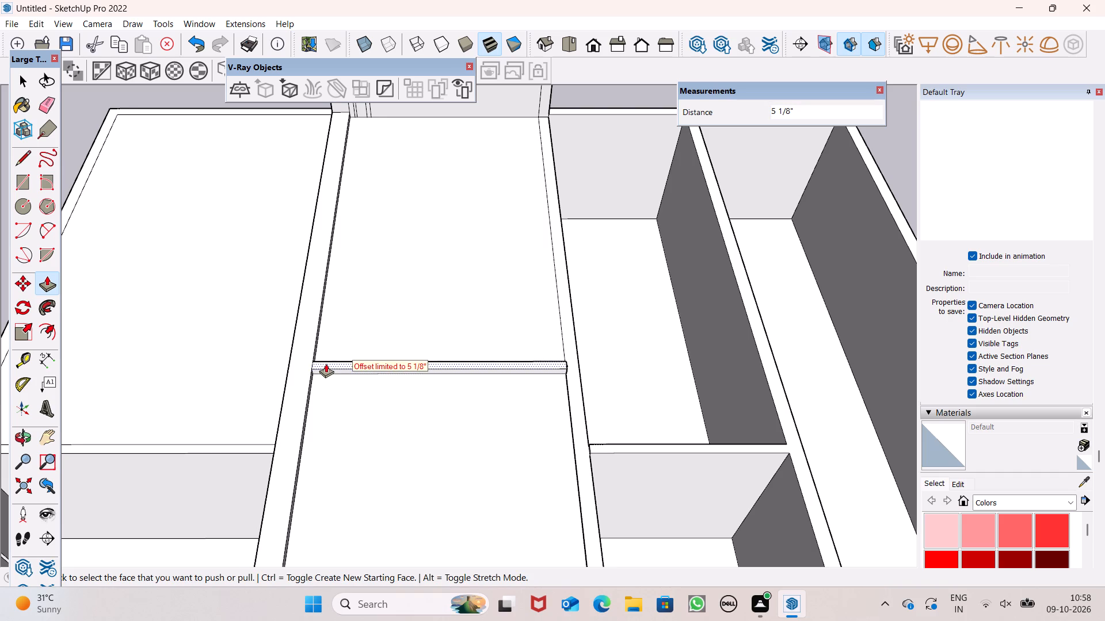
left_click_drag(326, 363, 400, 367)
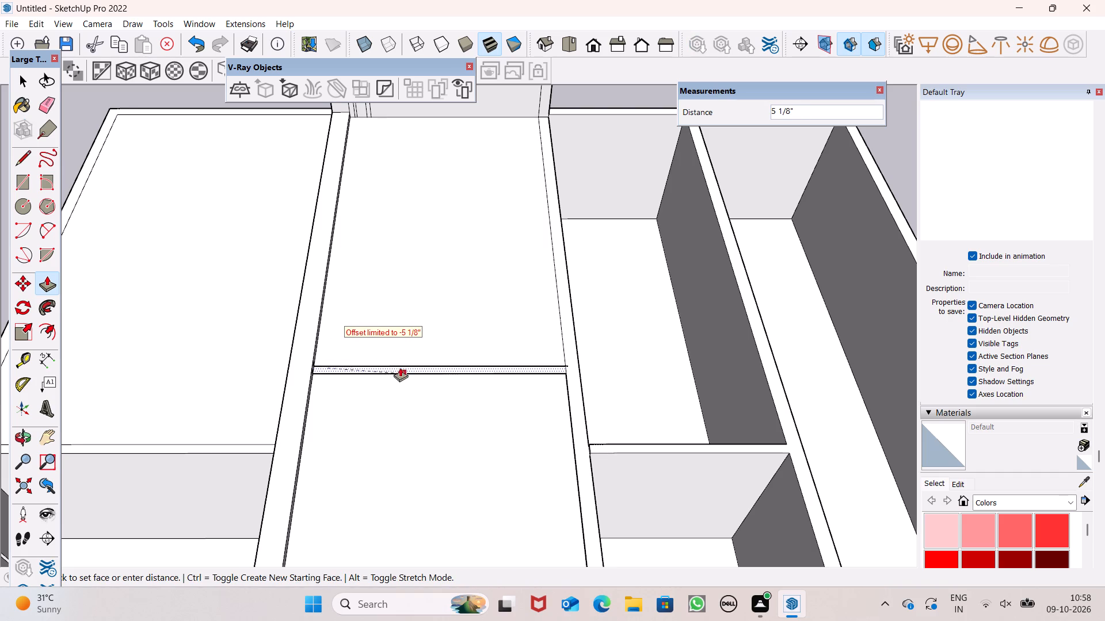
left_click_drag(400, 367, 388, 336)
key("space")
Push/Pull the top of the raised strip across the middle slab up by a further 10' to form a cross wall.
left_click(48, 282)
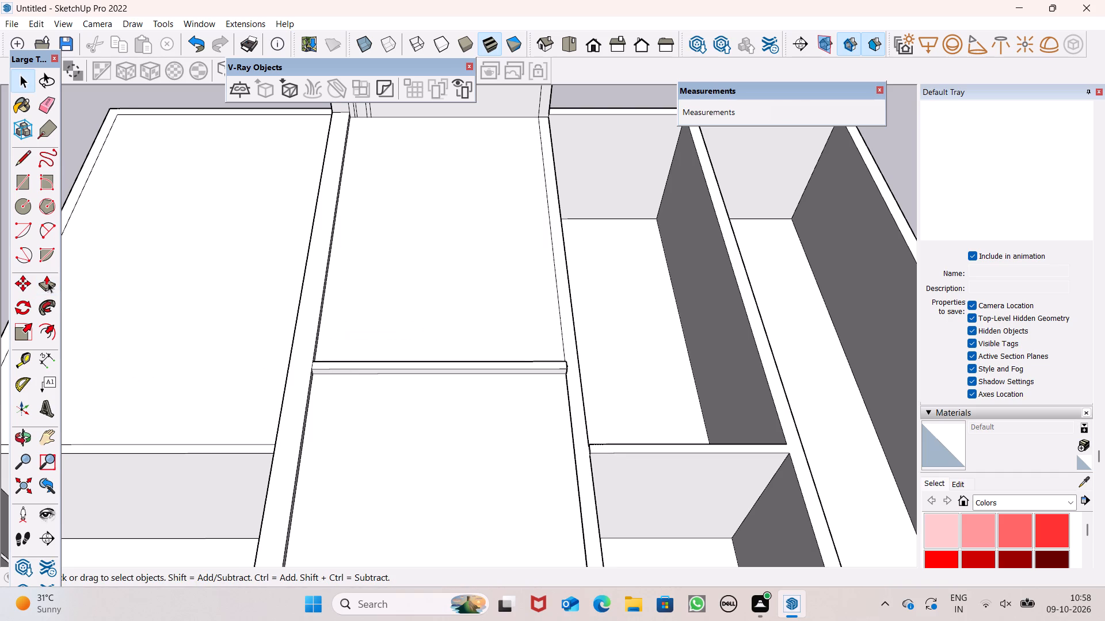
left_click(74, 126)
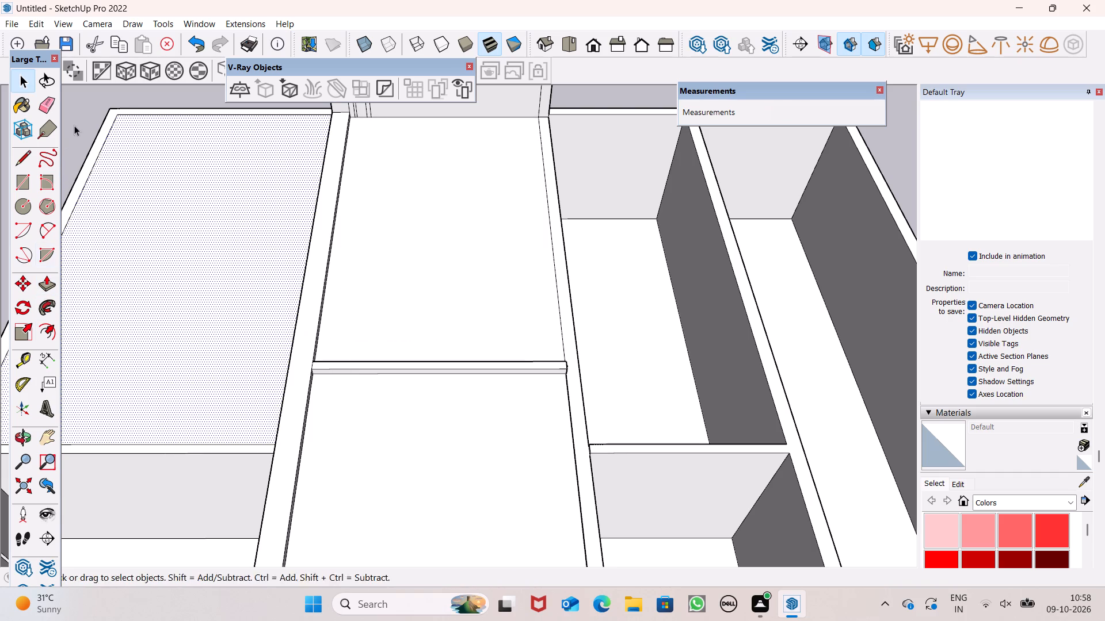
left_click(41, 286)
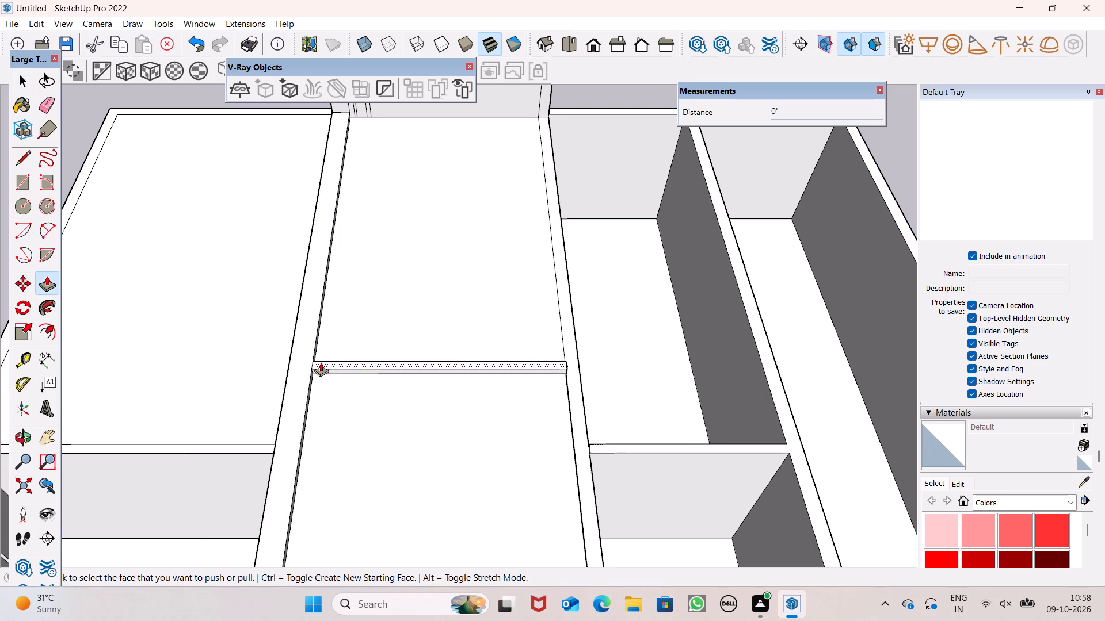
left_click_drag(320, 362, 317, 245)
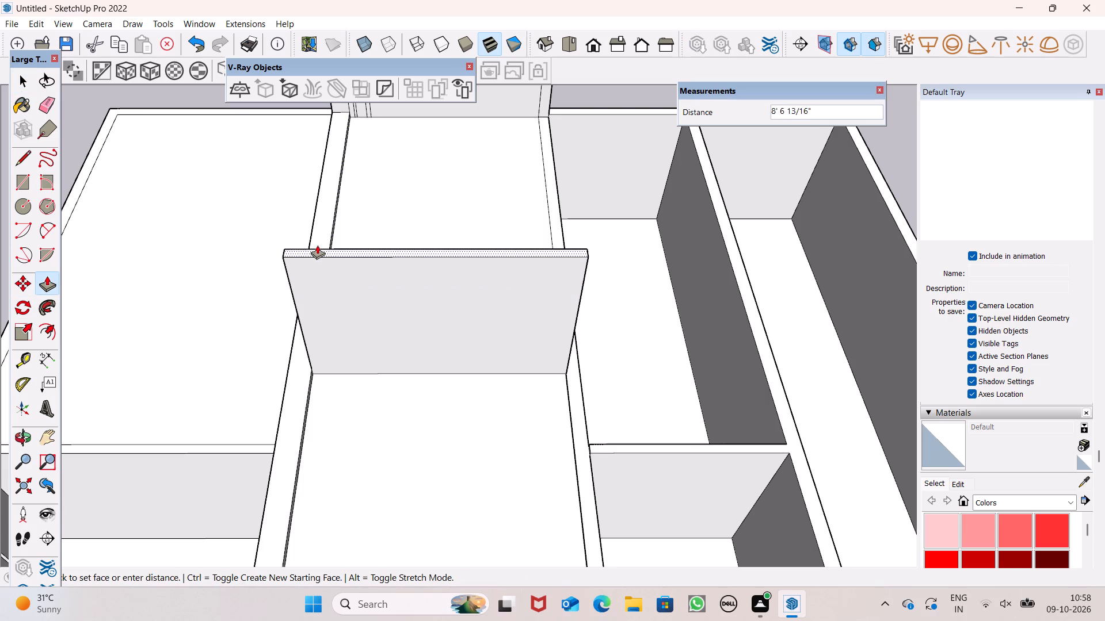
left_click_drag(317, 245, 317, 244)
type("10'")
key("Return")
Draw an 8 3/4" line across the adjoining long partition's top, starting from the base corner of the new cross wall.
scroll(273, 301, "down", 3)
middle_click_drag(307, 344, 265, 232)
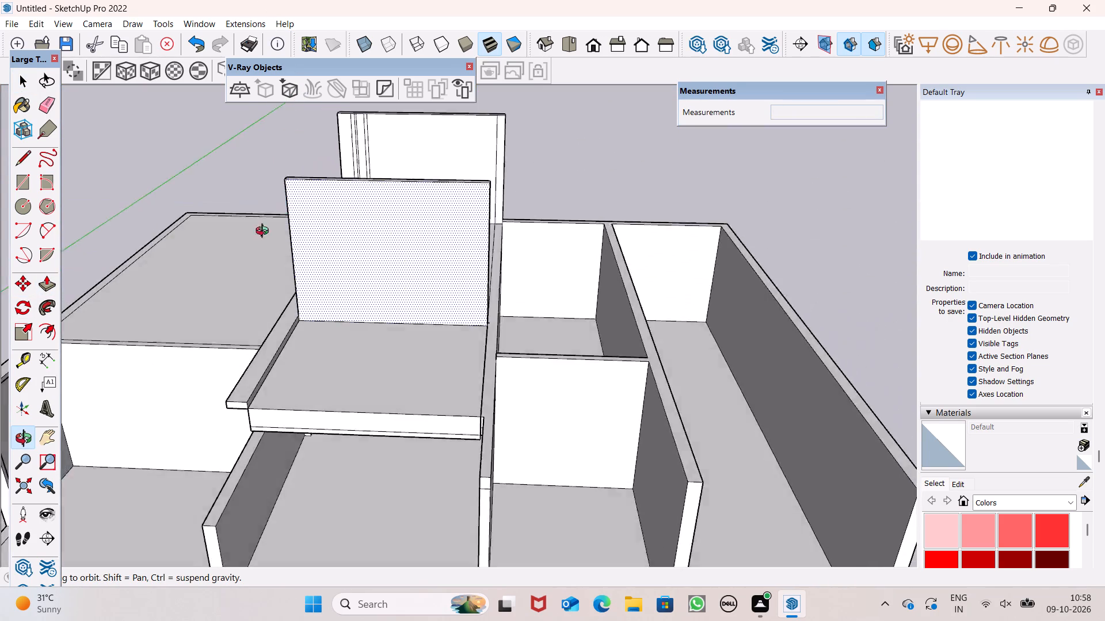
middle_click_drag(265, 232, 155, 284)
scroll(326, 234, "down", 1)
middle_click_drag(505, 252, 208, 400)
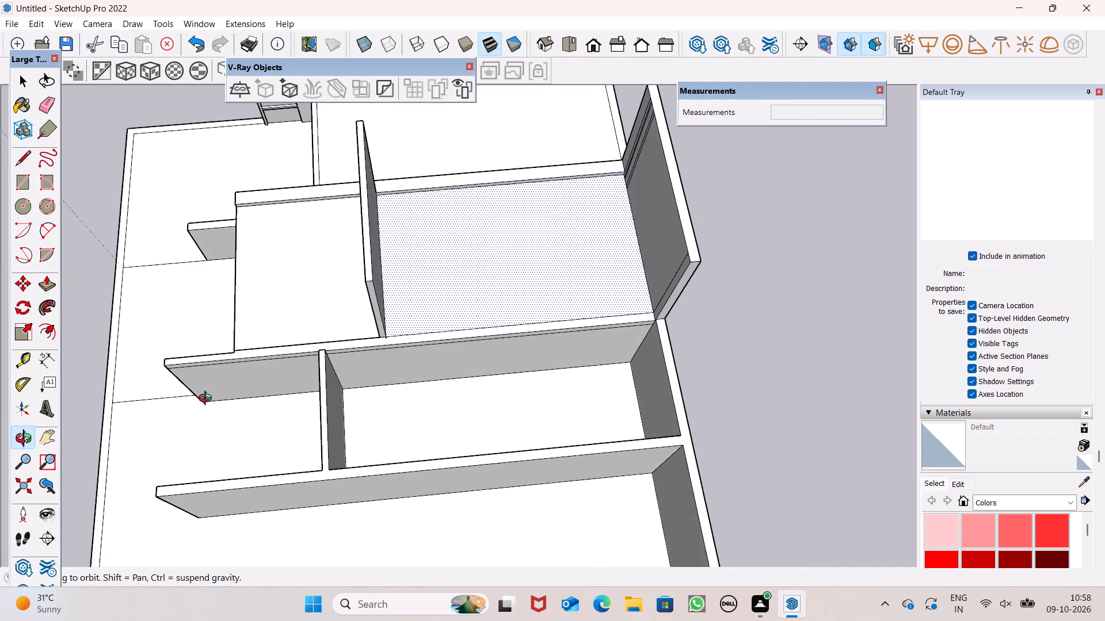
middle_click_drag(208, 400, 208, 398)
scroll(298, 340, "up", 1)
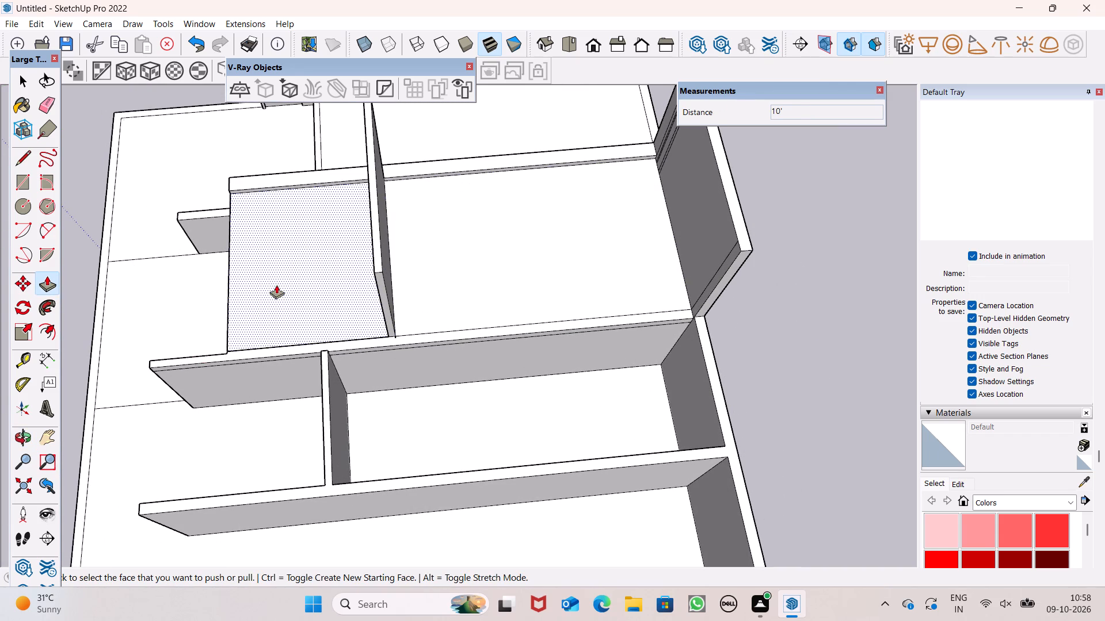
scroll(399, 339, "up", 1)
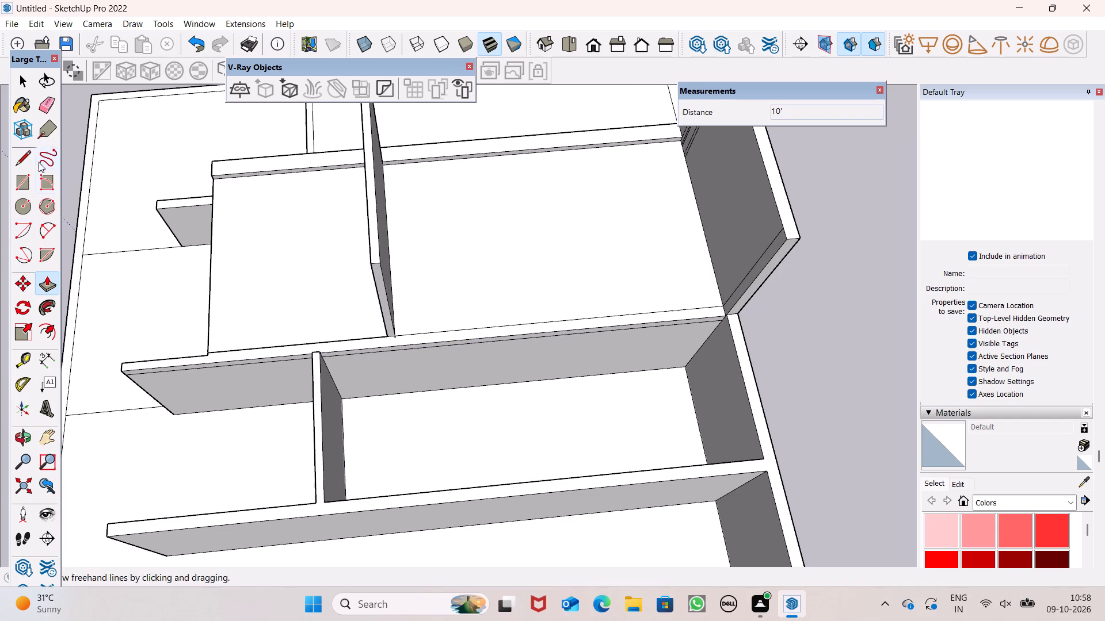
left_click(33, 157)
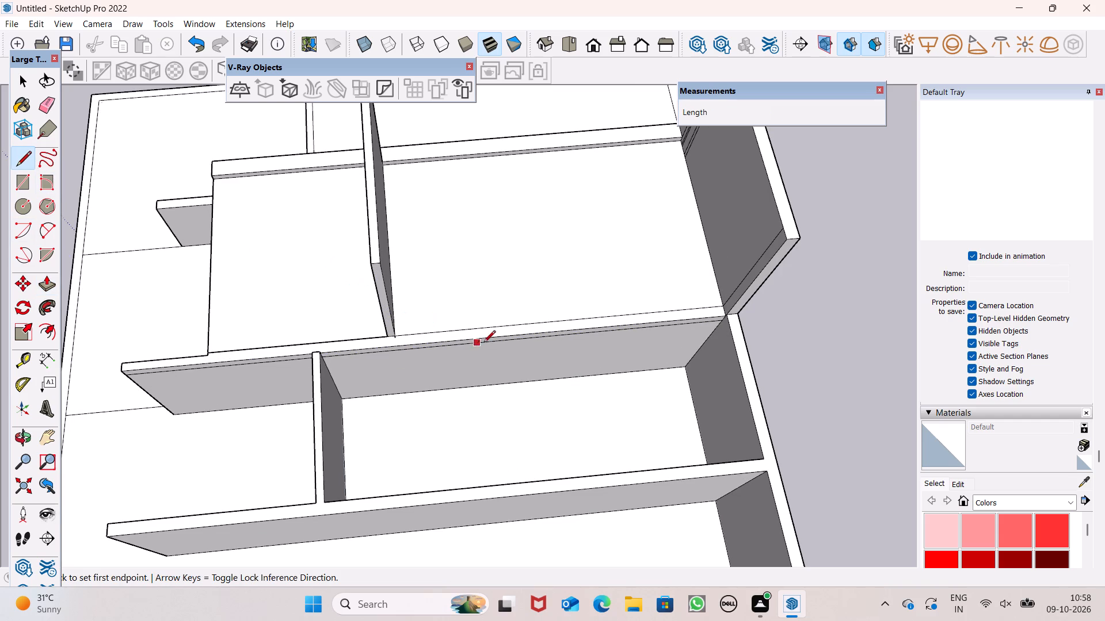
scroll(414, 318, "up", 7)
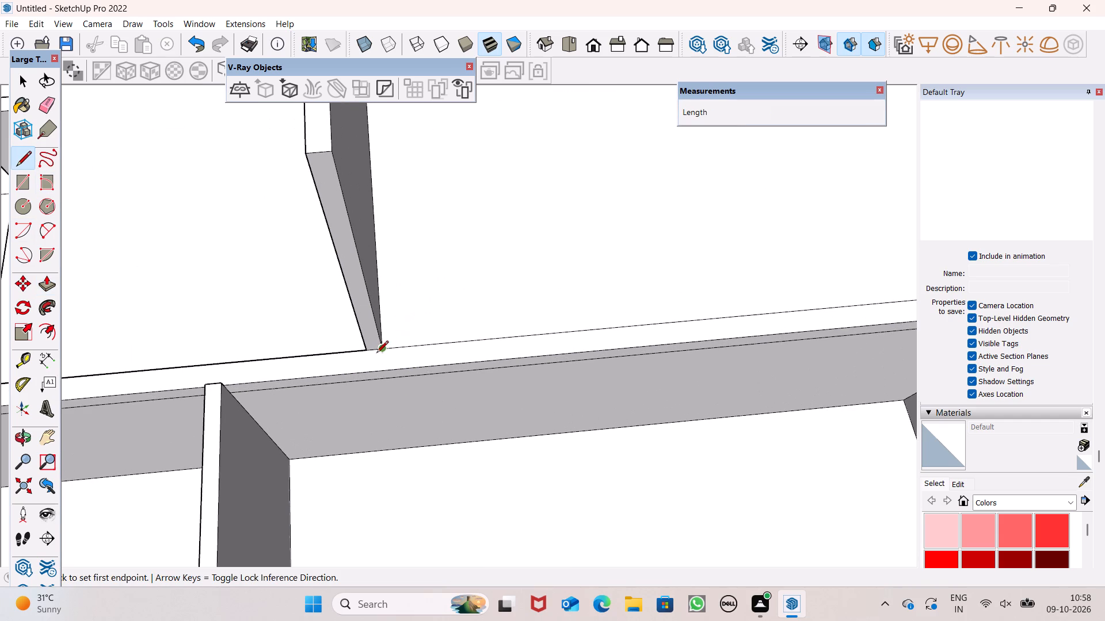
left_click(365, 350)
left_click(366, 373)
Push/Pull the long partition's top section between the new line and the outer wall up to just short of the cross wall's top.
left_click(52, 288)
left_click_drag(441, 357, 421, 320)
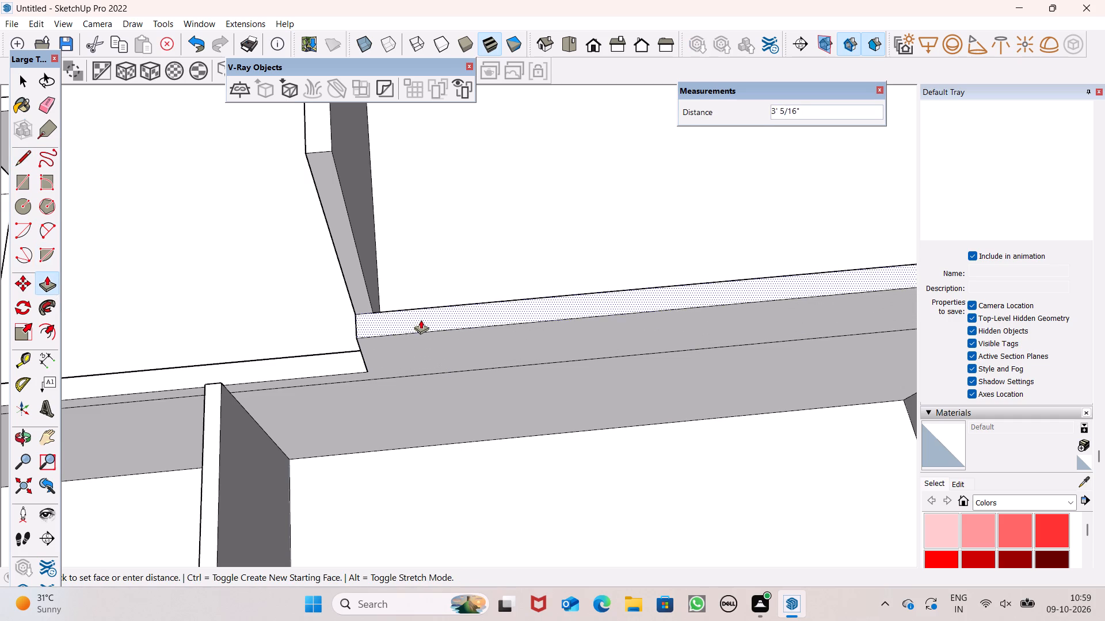
left_click_drag(421, 320, 325, 215)
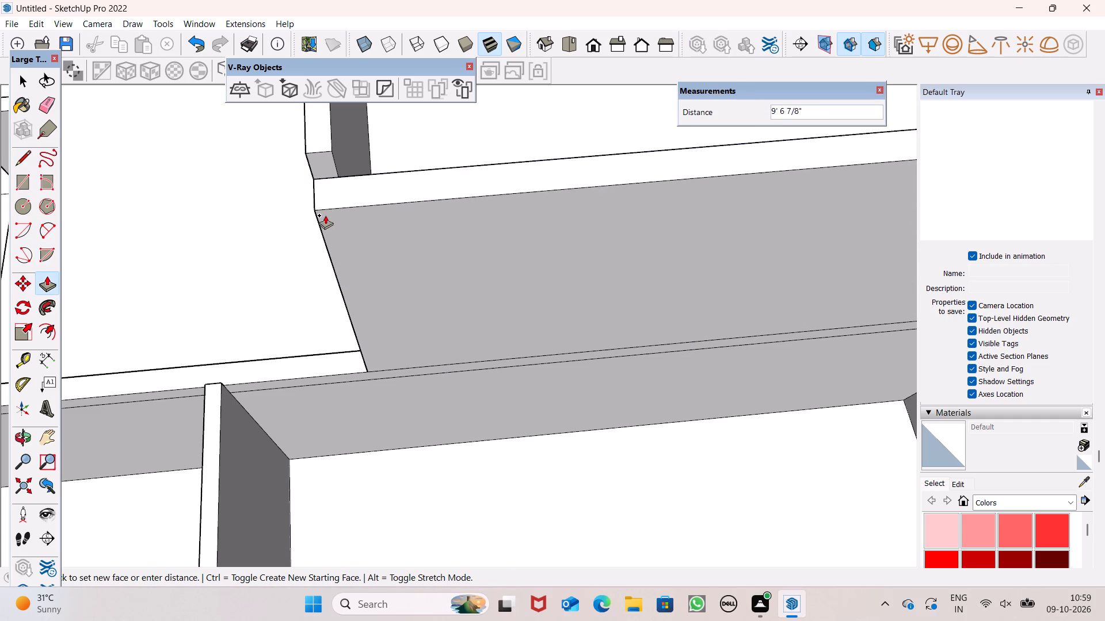
left_click_drag(325, 215, 151, 136)
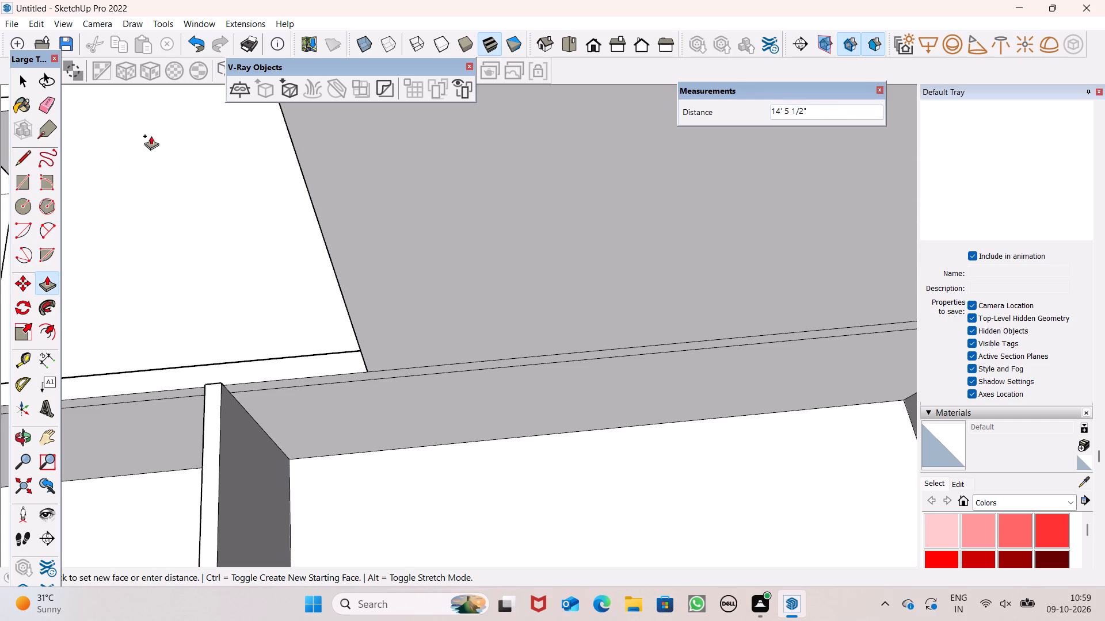
left_click_drag(151, 136, 44, 171)
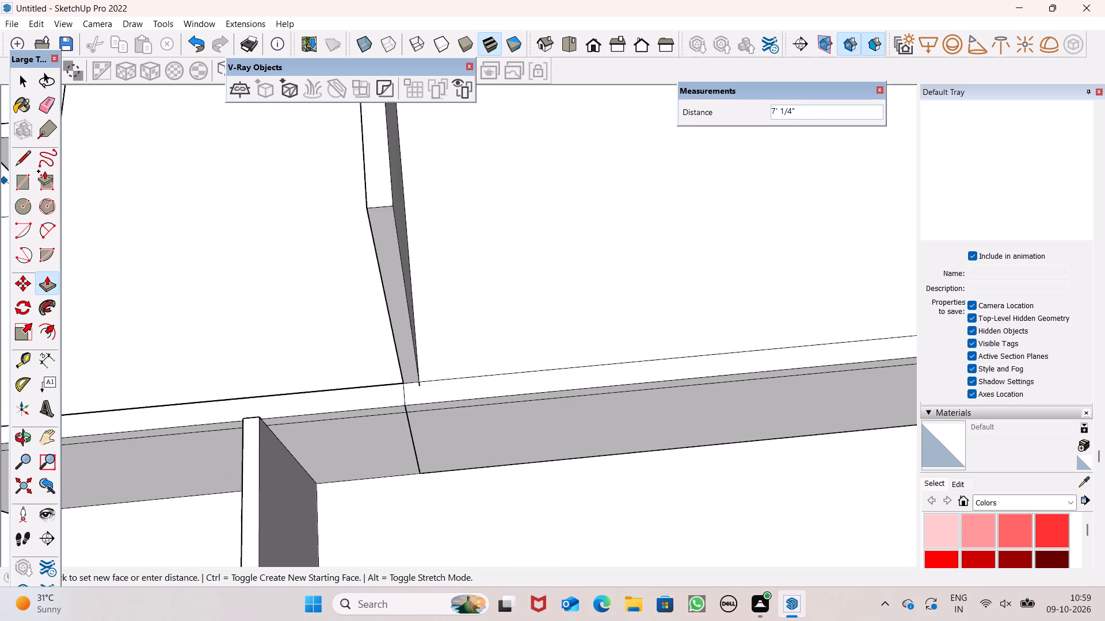
left_click_drag(44, 171, 431, 259)
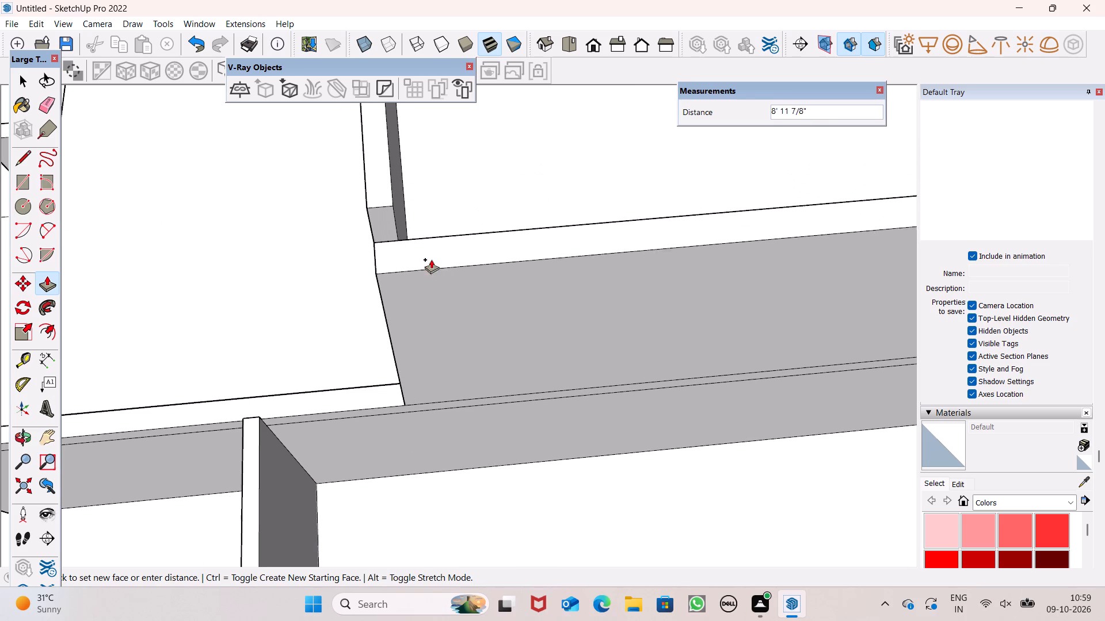
left_click_drag(431, 259, 445, 273)
Push/Pull the raised partition section up another 2' 2 5/16", level with the top of the cross wall.
middle_click_drag(423, 296, 443, 325)
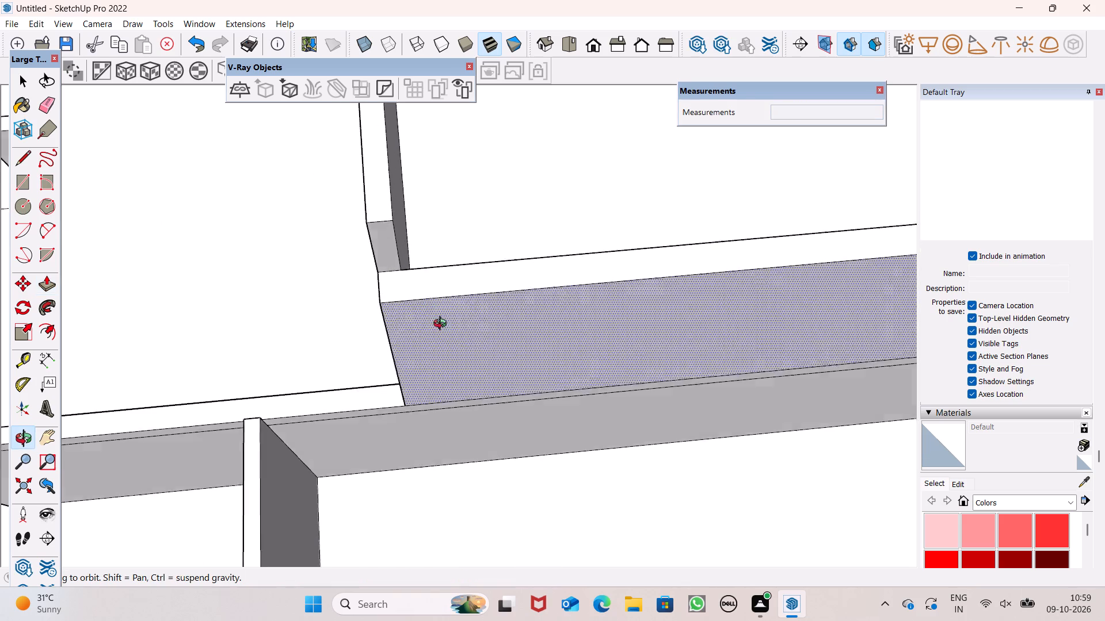
middle_click_drag(443, 325, 675, 282)
scroll(501, 333, "up", 1)
scroll(525, 256, "up", 3)
left_click_drag(466, 269, 462, 243)
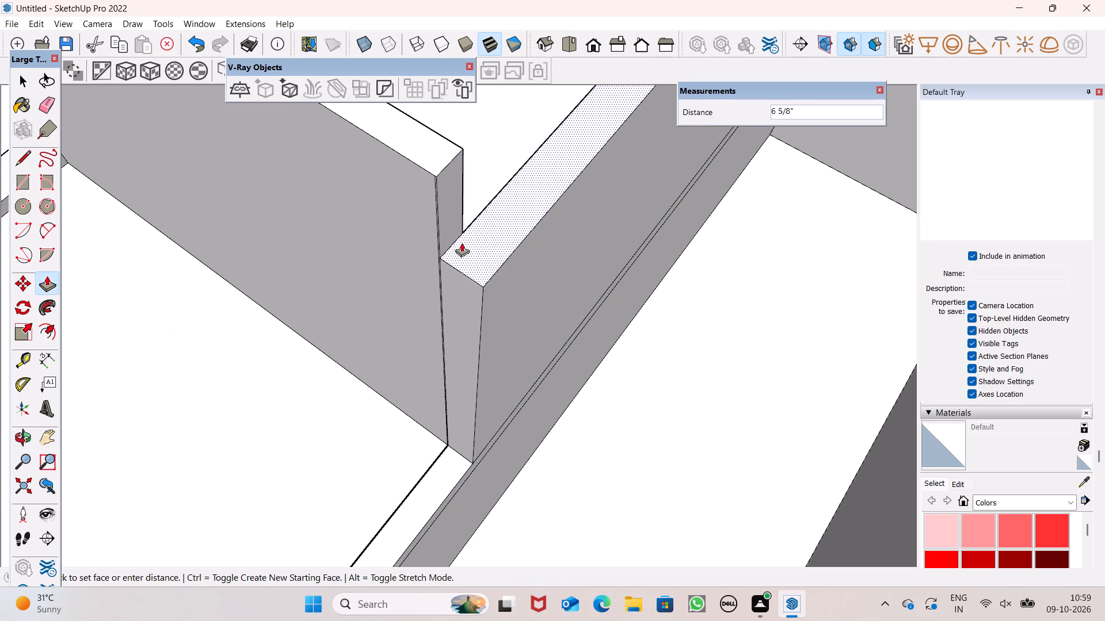
left_click_drag(462, 243, 415, 169)
scroll(352, 194, "down", 8)
scroll(367, 240, "up", 1)
scroll(368, 241, "down", 3)
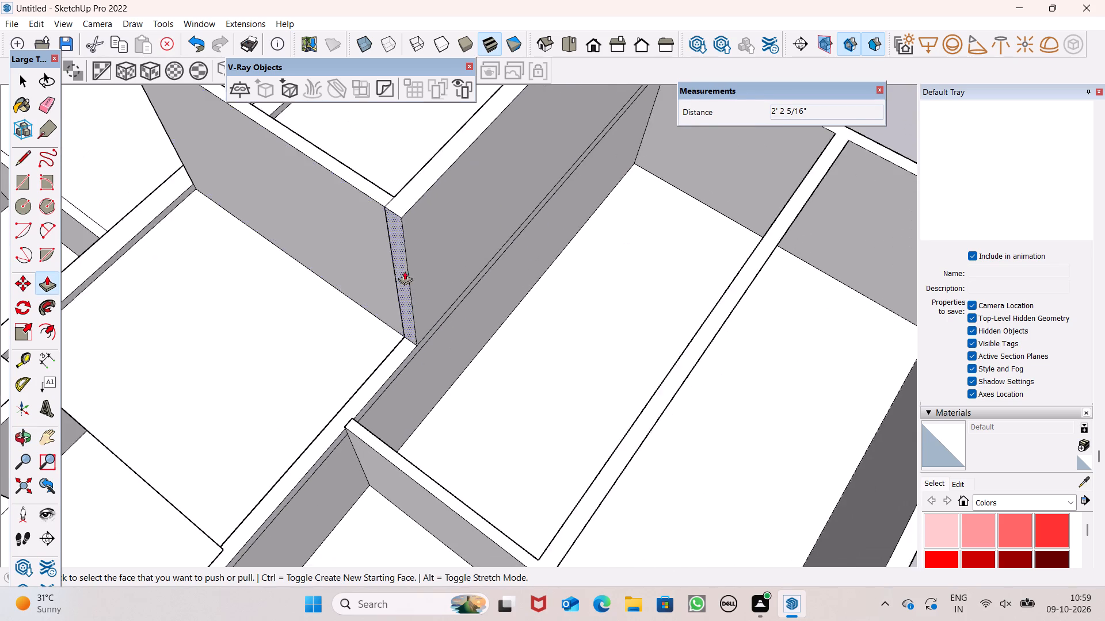
Push/Pull the new cross wall's side face by 3 3/16" next to the raised partition section's end.
scroll(403, 270, "up", 1)
middle_click_drag(403, 270, 598, 90)
middle_click_drag(420, 420, 547, 365)
left_click_drag(420, 421, 492, 374)
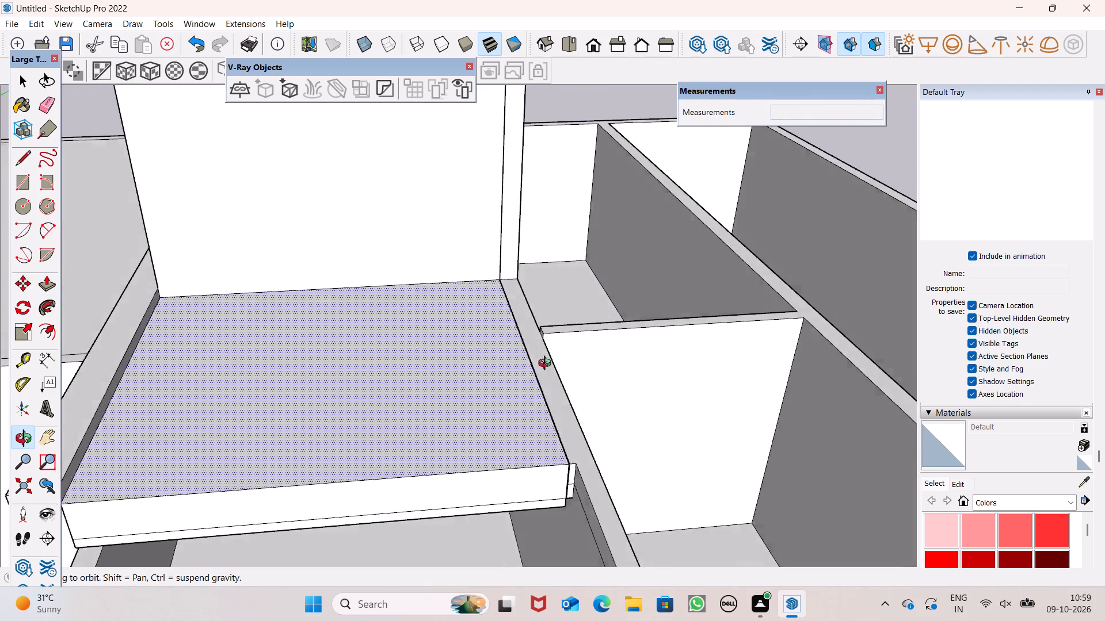
middle_click_drag(547, 365, 441, 399)
scroll(498, 224, "up", 17)
middle_click_drag(500, 287, 397, 316)
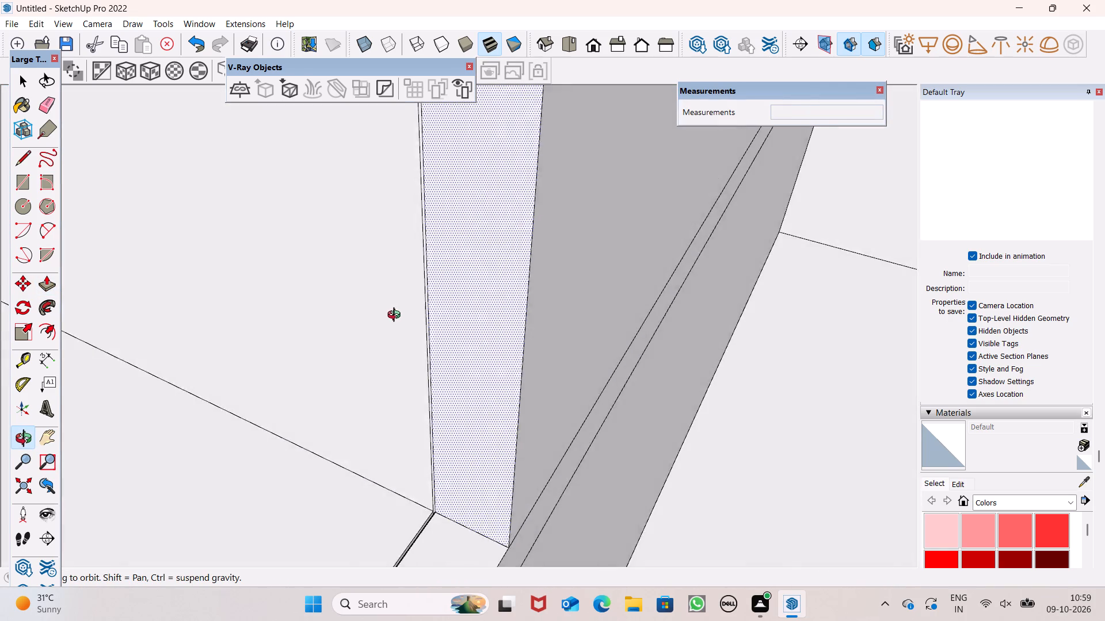
middle_click_drag(397, 316, 264, 305)
left_click_drag(322, 298, 379, 351)
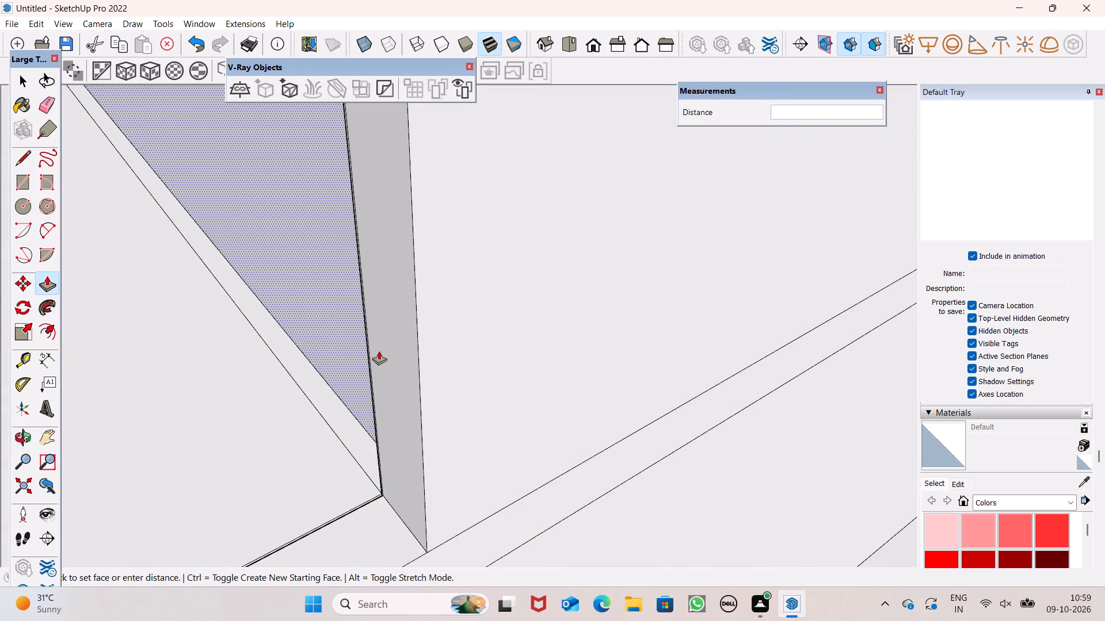
left_click_drag(379, 351, 393, 380)
Push/Pull the narrow vertical face at the junction of the cross wall and the raised partition section.
scroll(352, 334, "down", 4)
scroll(361, 351, "up", 1)
middle_click_drag(363, 353, 432, 364)
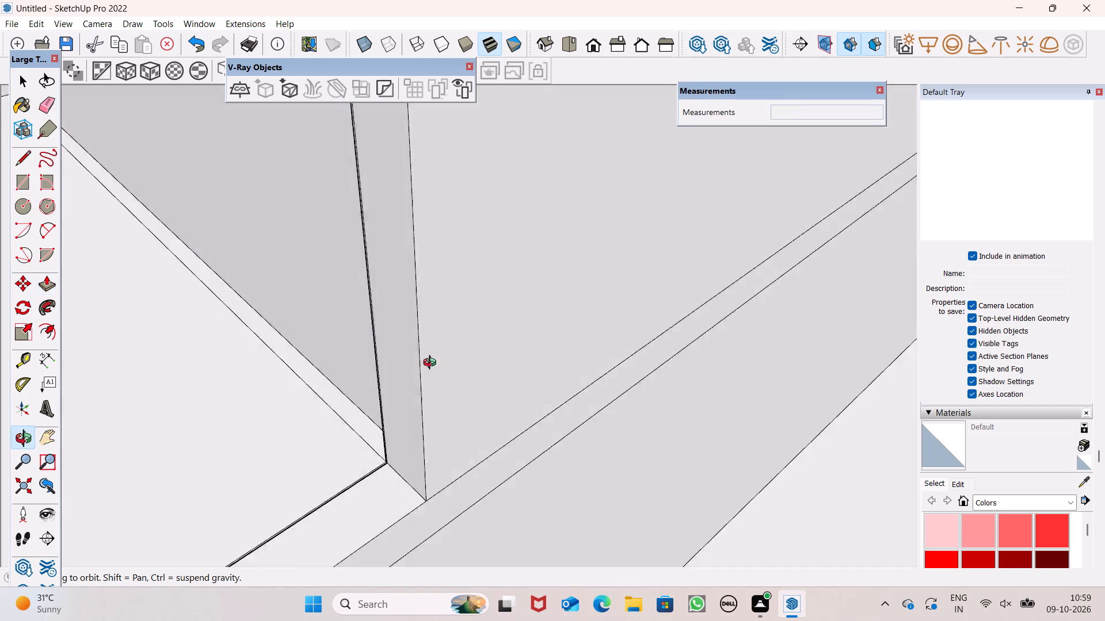
middle_click_drag(432, 364, 874, 307)
scroll(609, 322, "up", 6)
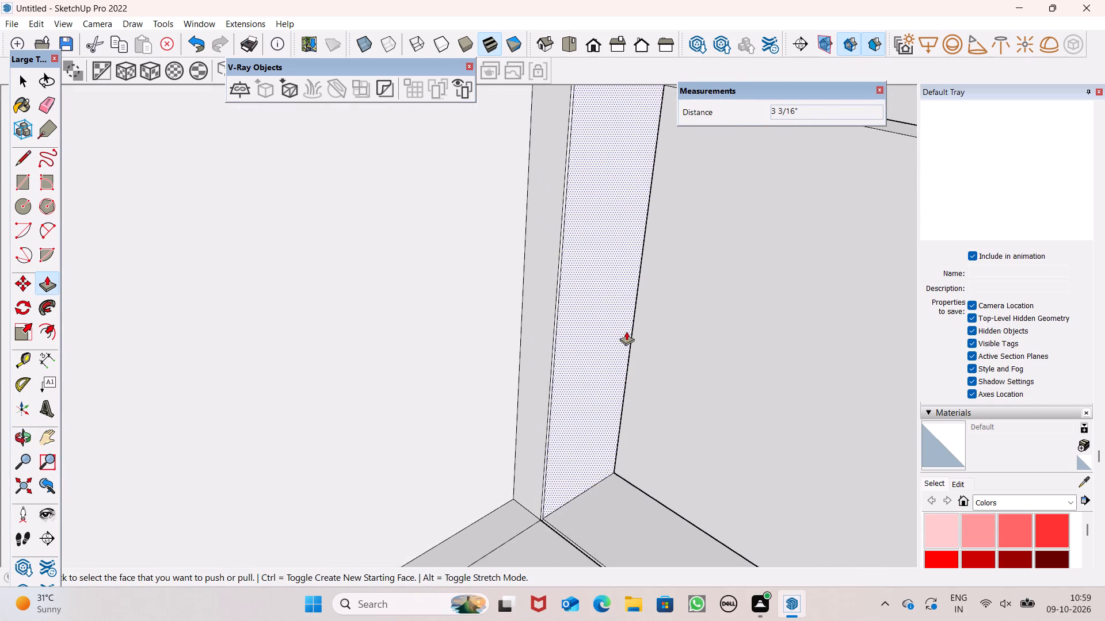
scroll(629, 315, "down", 12)
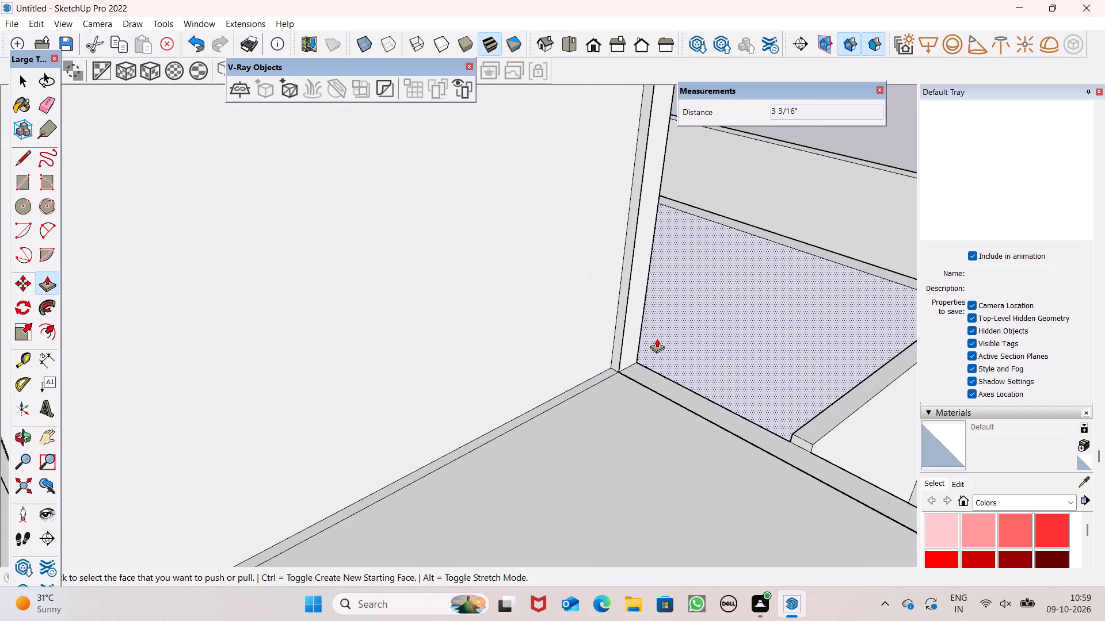
scroll(635, 277, "up", 4)
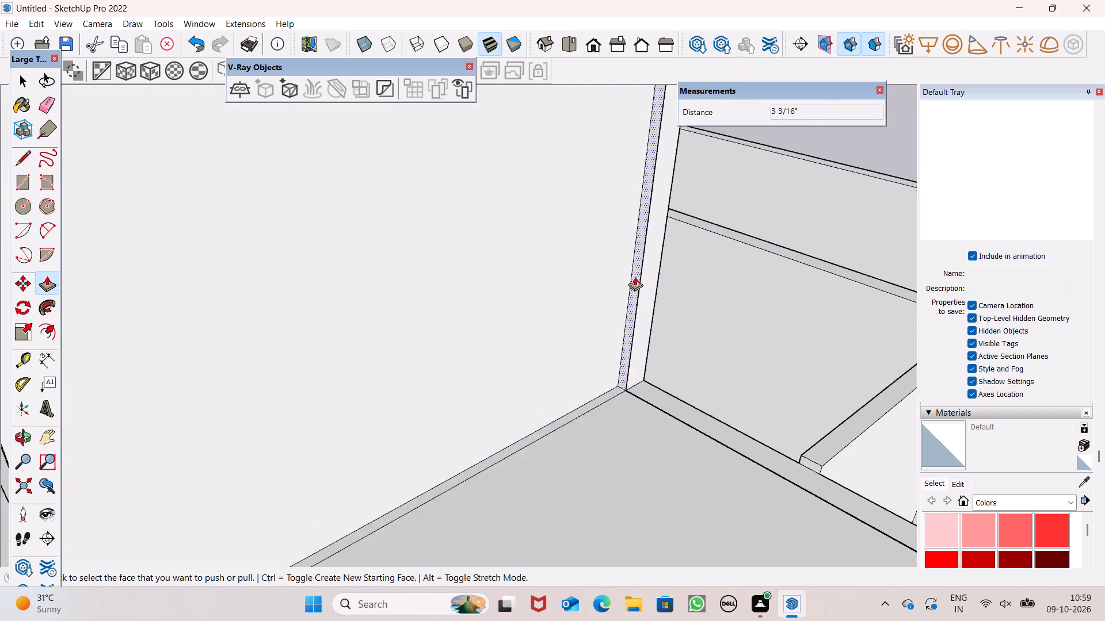
scroll(635, 277, "up", 3)
left_click_drag(658, 289, 614, 276)
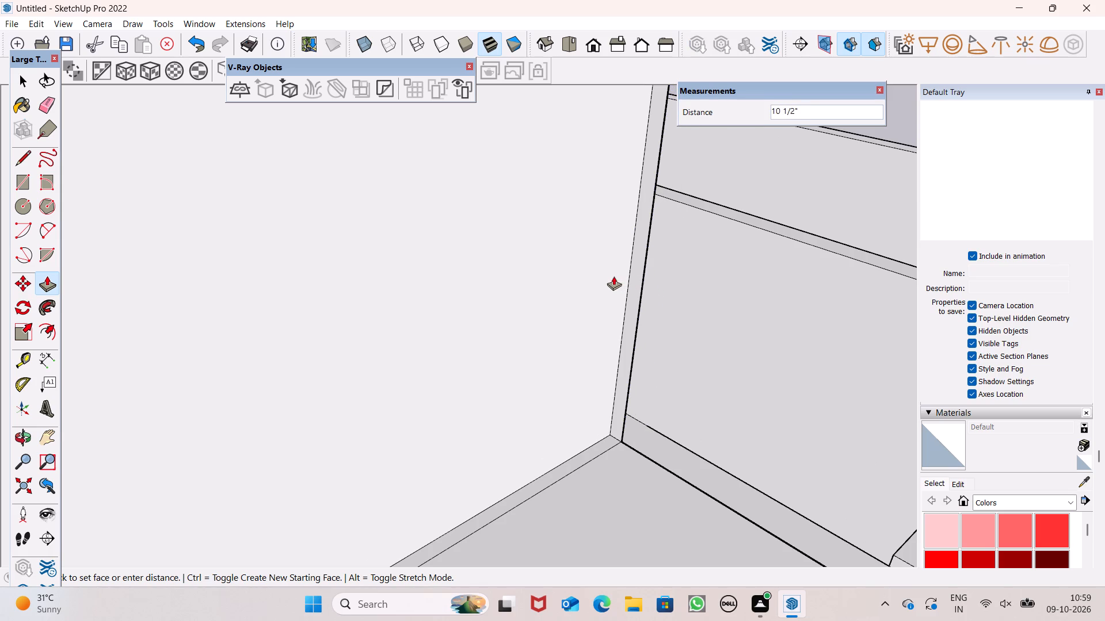
left_click_drag(614, 276, 607, 281)
Push/Pull the narrow vertical step at the wall junction by 3 3/16", making the cross wall and partition end flush.
scroll(680, 319, "up", 1)
middle_click_drag(680, 318, 600, 341)
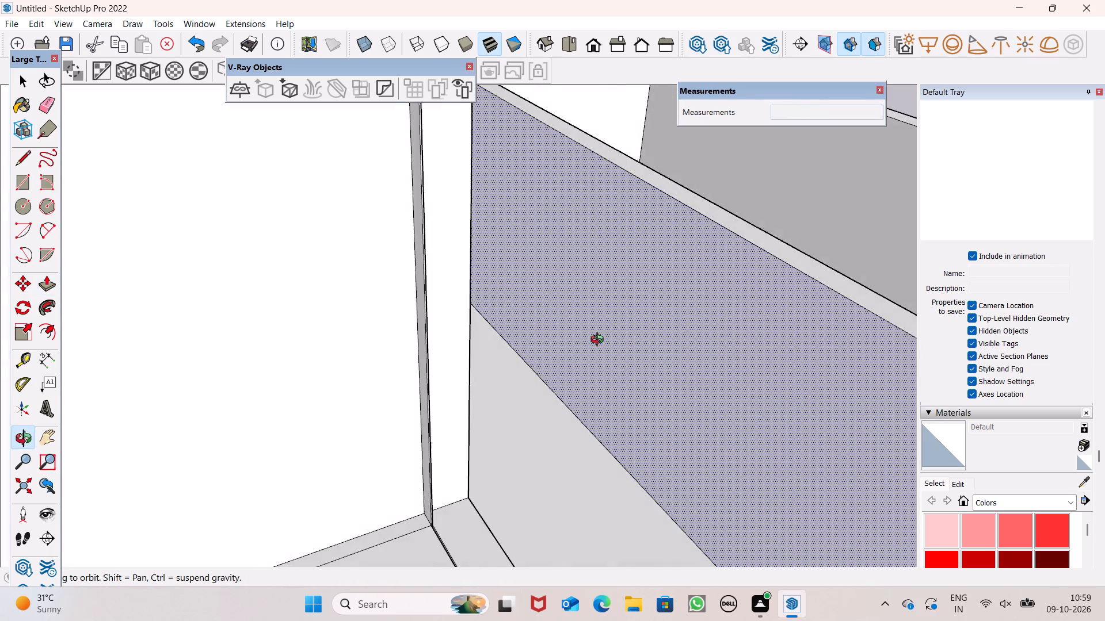
middle_click_drag(600, 341, 582, 350)
scroll(380, 377, "up", 2)
middle_click_drag(392, 385, 367, 413)
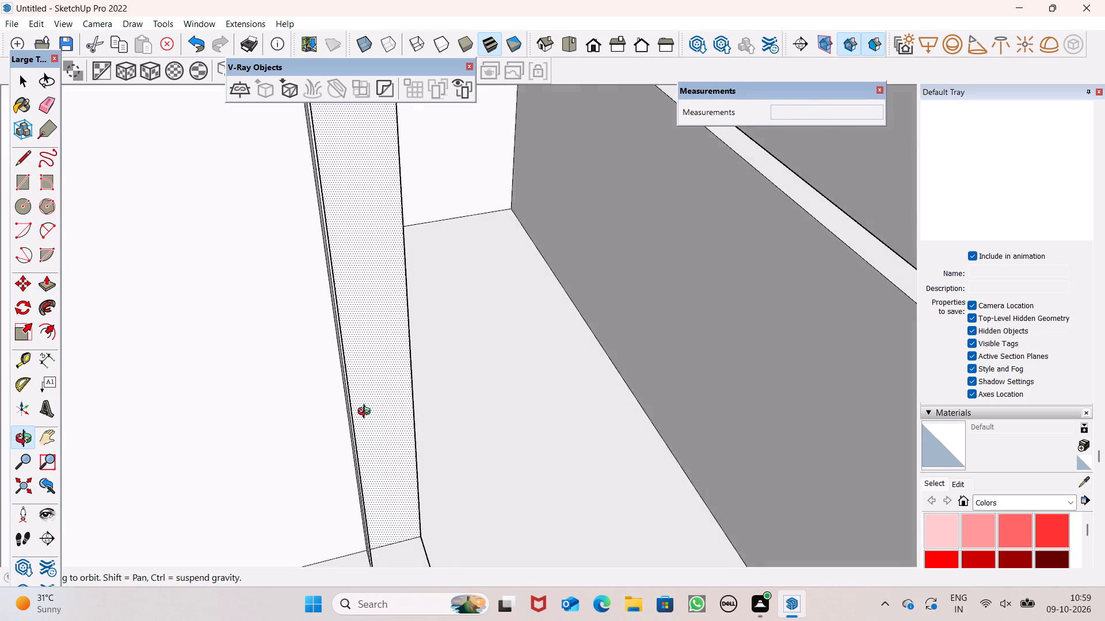
middle_click_drag(367, 413, 317, 413)
scroll(328, 390, "up", 16)
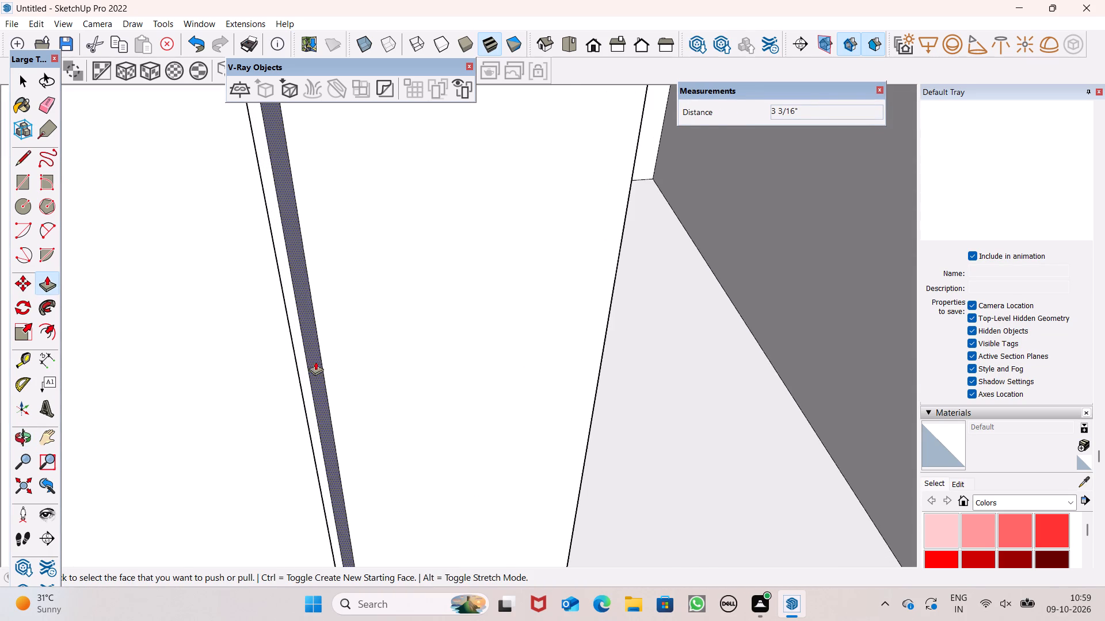
middle_click_drag(318, 361, 359, 369)
left_click_drag(316, 367, 273, 324)
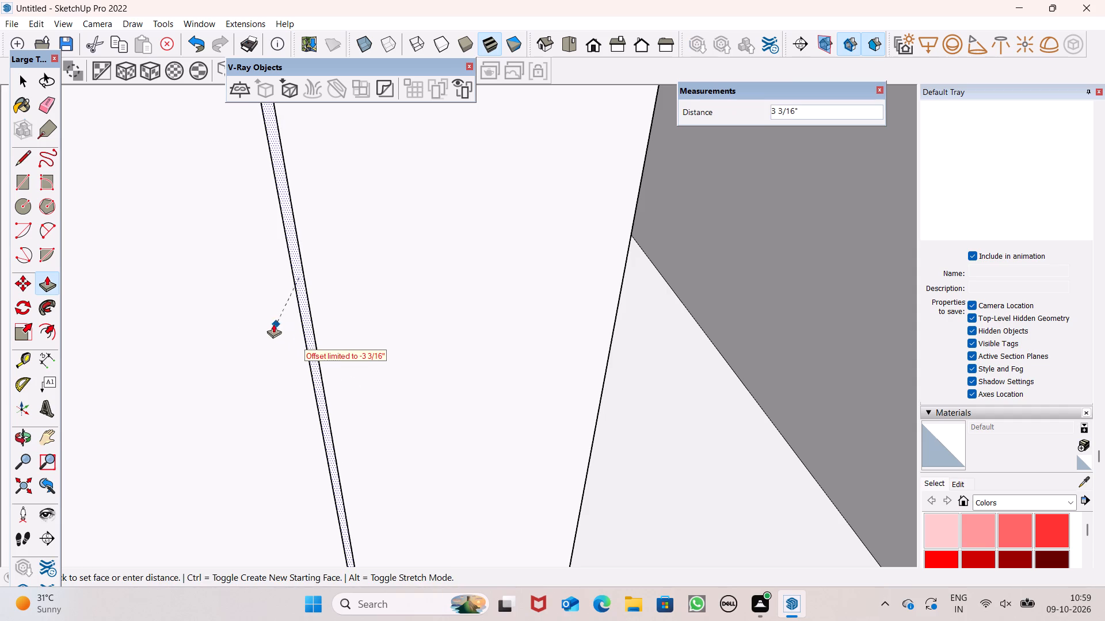
left_click_drag(273, 324, 235, 319)
scroll(361, 300, "down", 16)
scroll(414, 312, "down", 2)
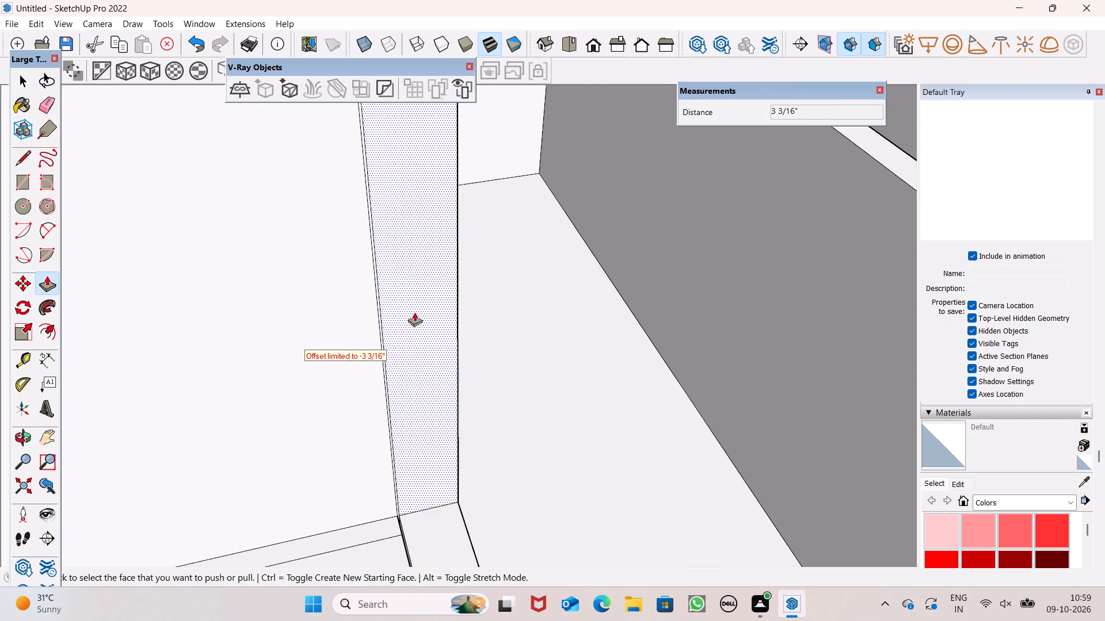
scroll(425, 329, "down", 14)
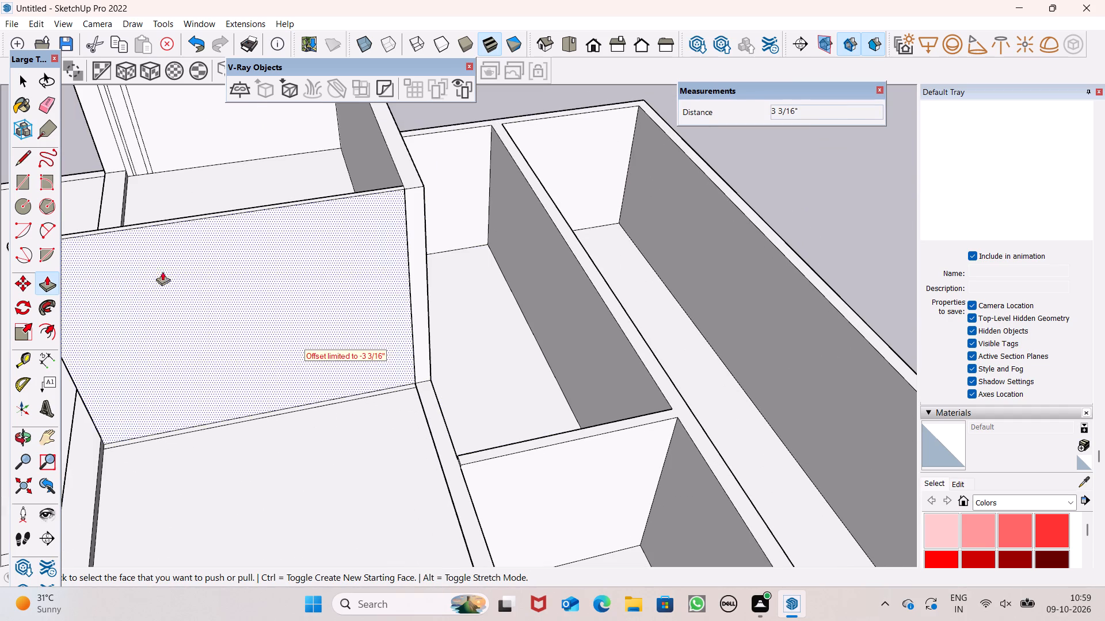
Erase the leftover vertical edge between the cross wall's face and the partition section's end.
left_click(47, 109)
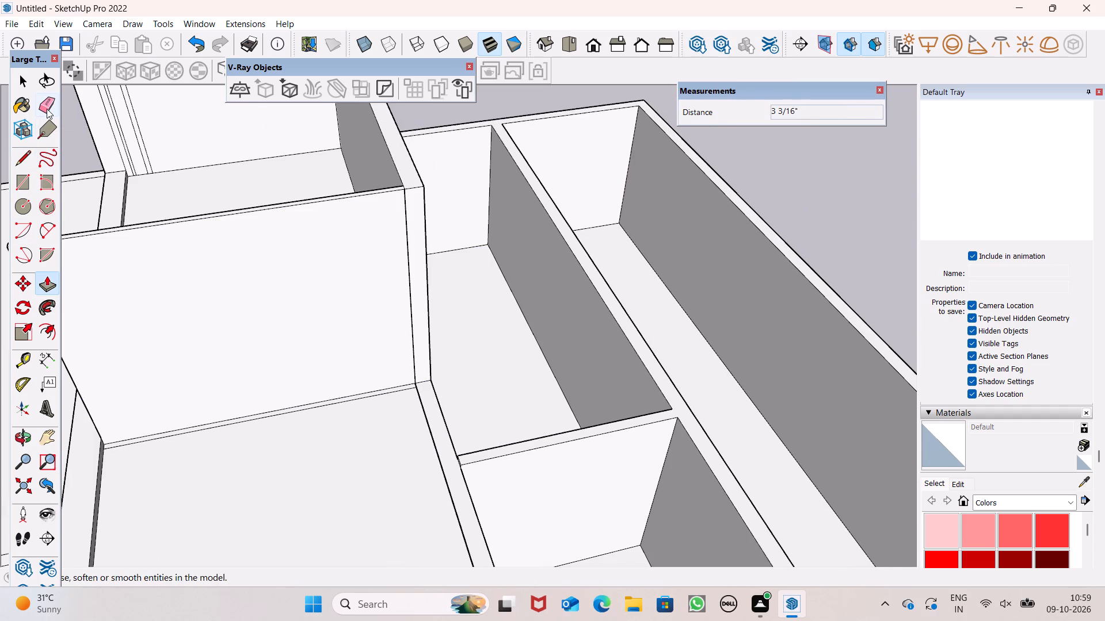
left_click(408, 235)
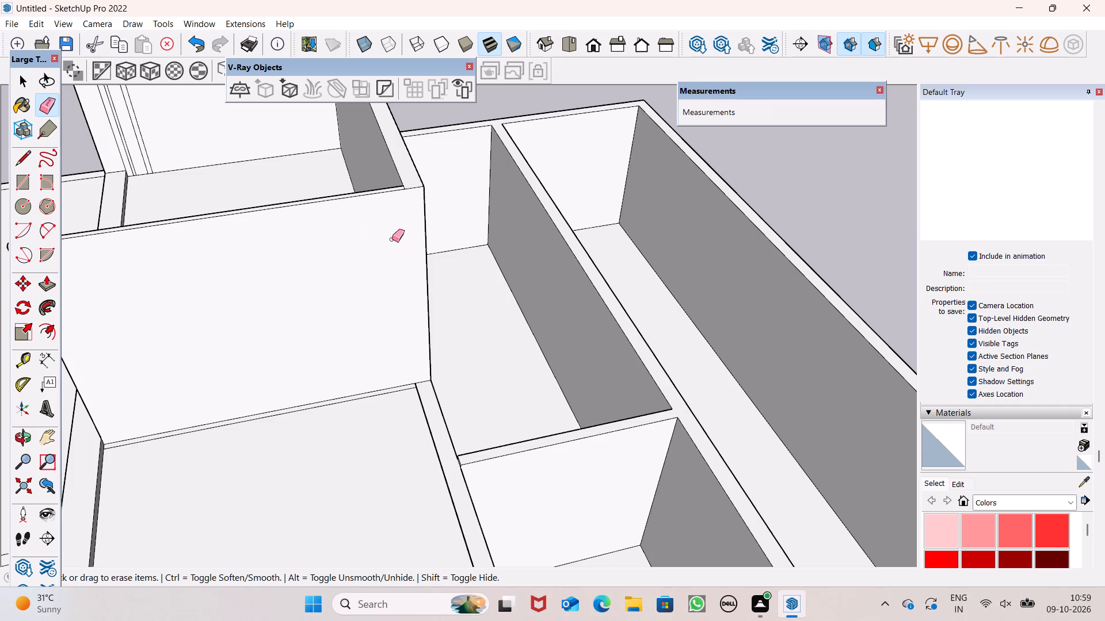
Push/Pull the top of the long strip along the slab's opposite side up 10' to form a wall.
middle_click_drag(413, 283, 549, 290)
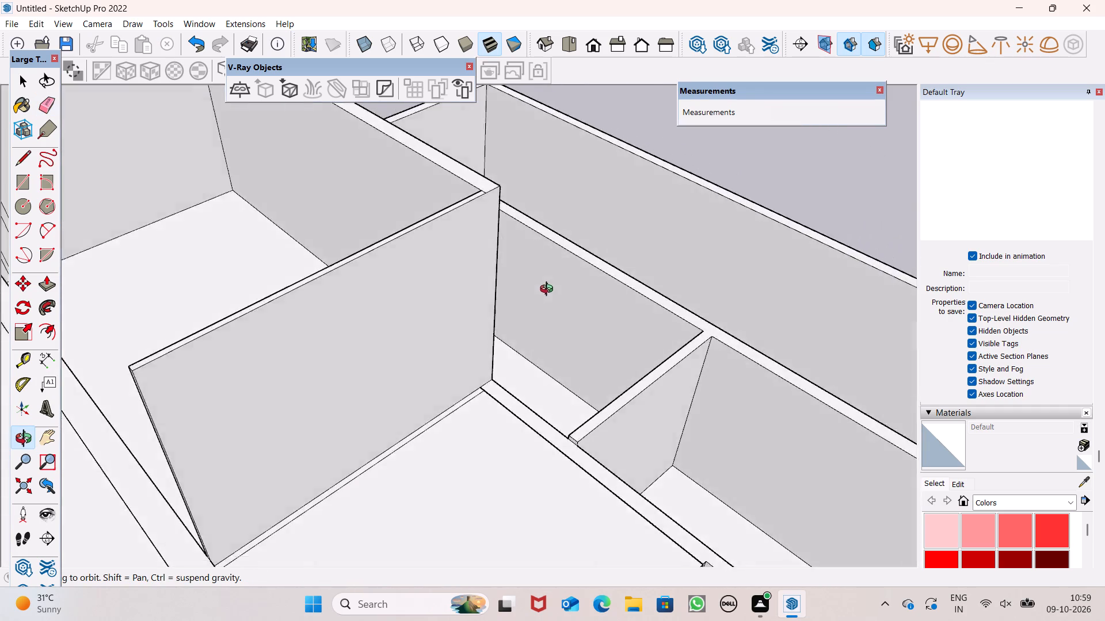
middle_click_drag(549, 290, 478, 261)
scroll(471, 215, "down", 3)
middle_click_drag(473, 302, 507, 302)
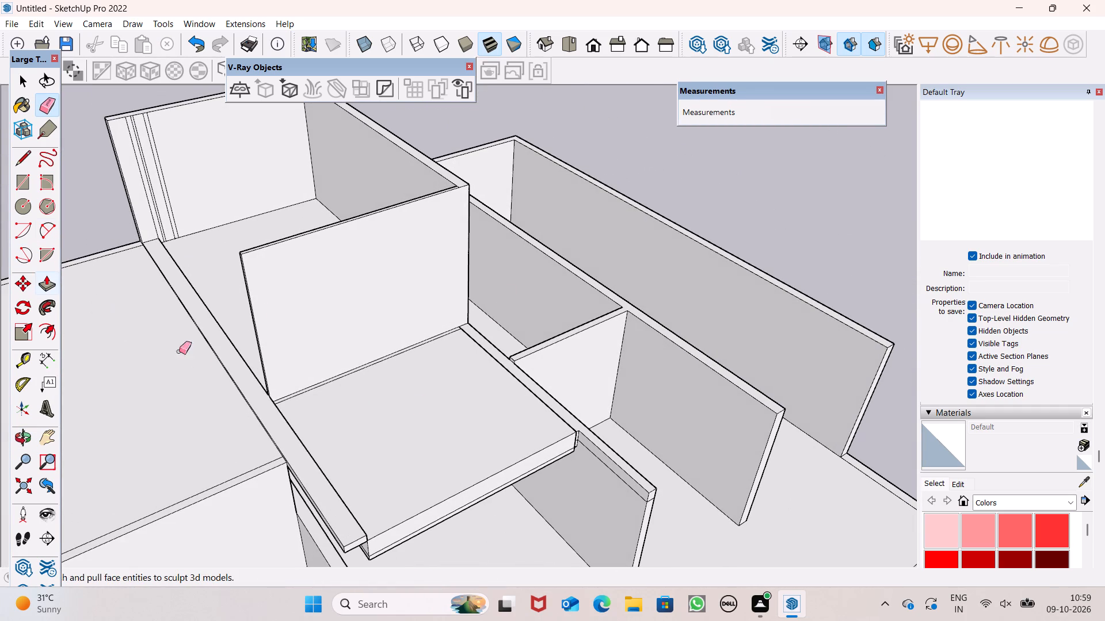
left_click(44, 281)
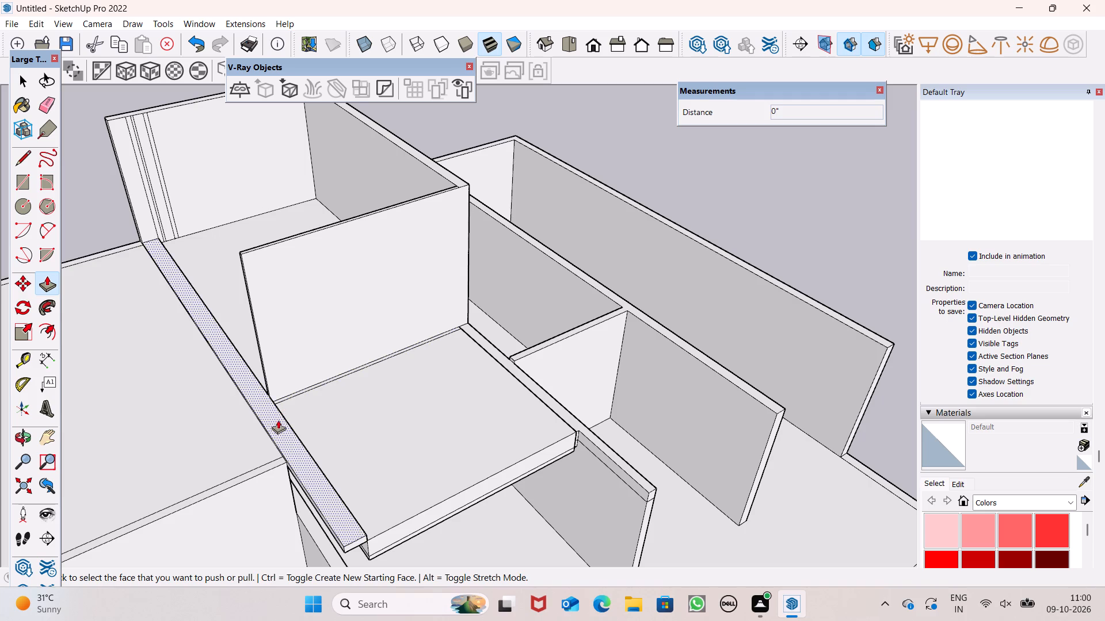
left_click_drag(276, 423, 304, 231)
Push/Pull the side face of the slab's upper layer outward 1' 3" beneath the new wall, undoing any accidental repeat.
scroll(304, 237, "down", 4)
middle_click_drag(336, 366, 258, 141)
scroll(298, 325, "up", 3)
middle_click_drag(289, 328, 263, 363)
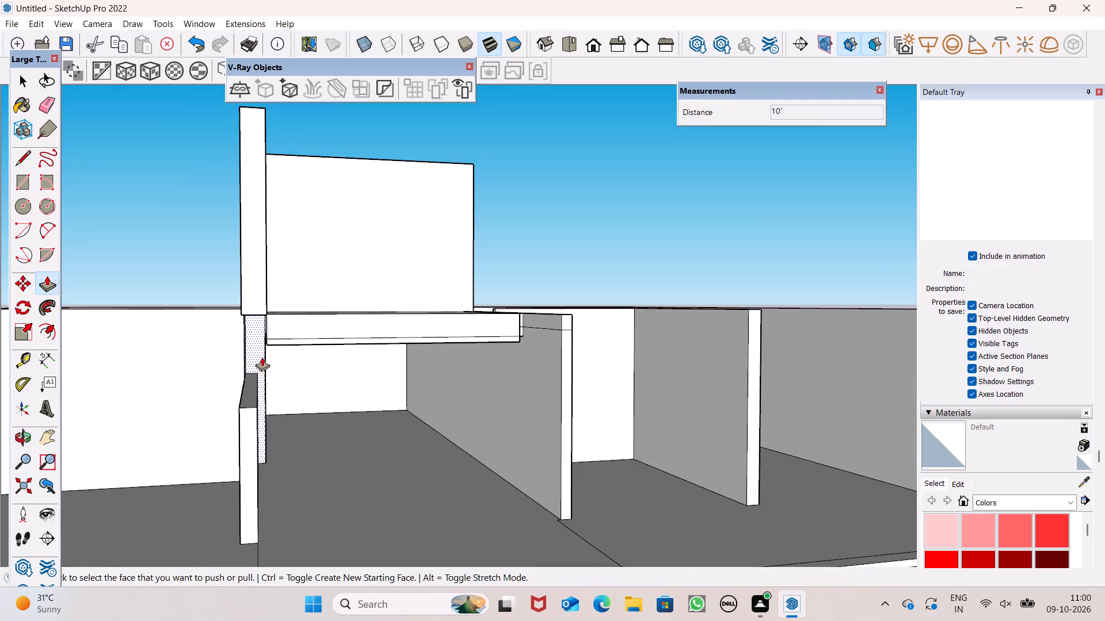
middle_click_drag(265, 344, 304, 347)
scroll(292, 341, "up", 1)
scroll(292, 340, "down", 1)
scroll(291, 339, "up", 4)
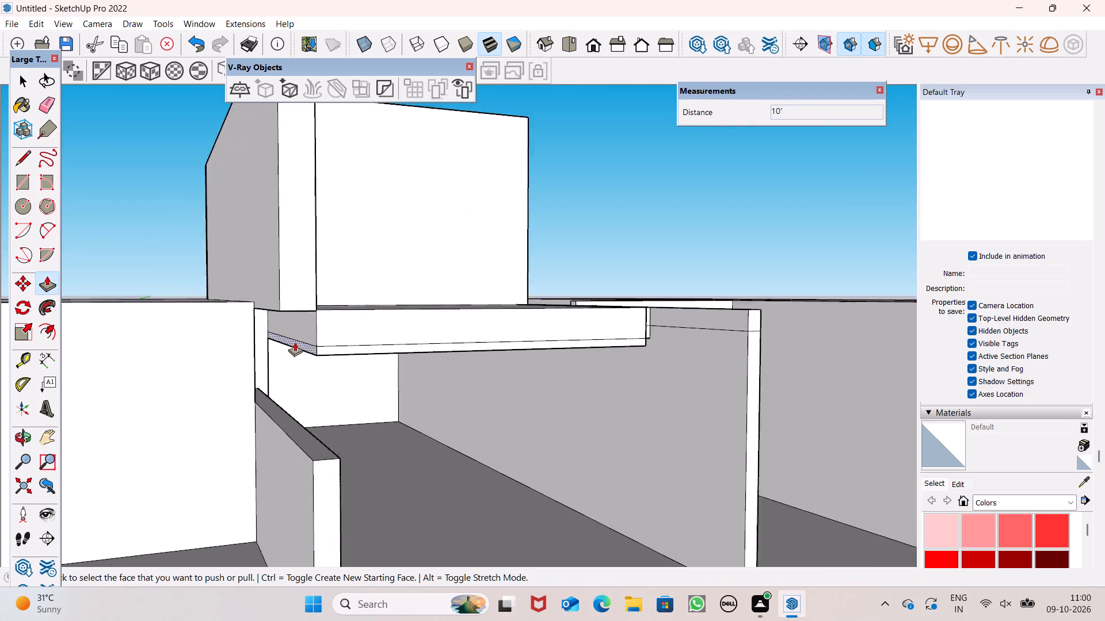
scroll(295, 342, "up", 3)
middle_click_drag(291, 347, 303, 342)
scroll(252, 339, "up", 2)
middle_click_drag(260, 334, 235, 336)
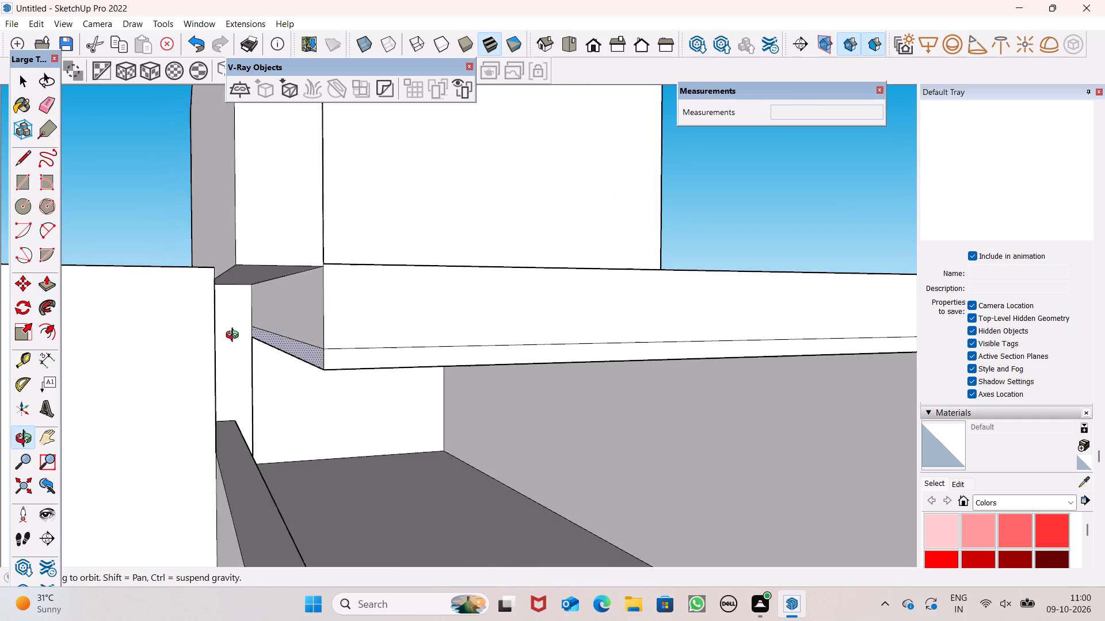
middle_click_drag(235, 336, 233, 338)
scroll(233, 338, "up", 1)
left_click_drag(289, 316, 219, 333)
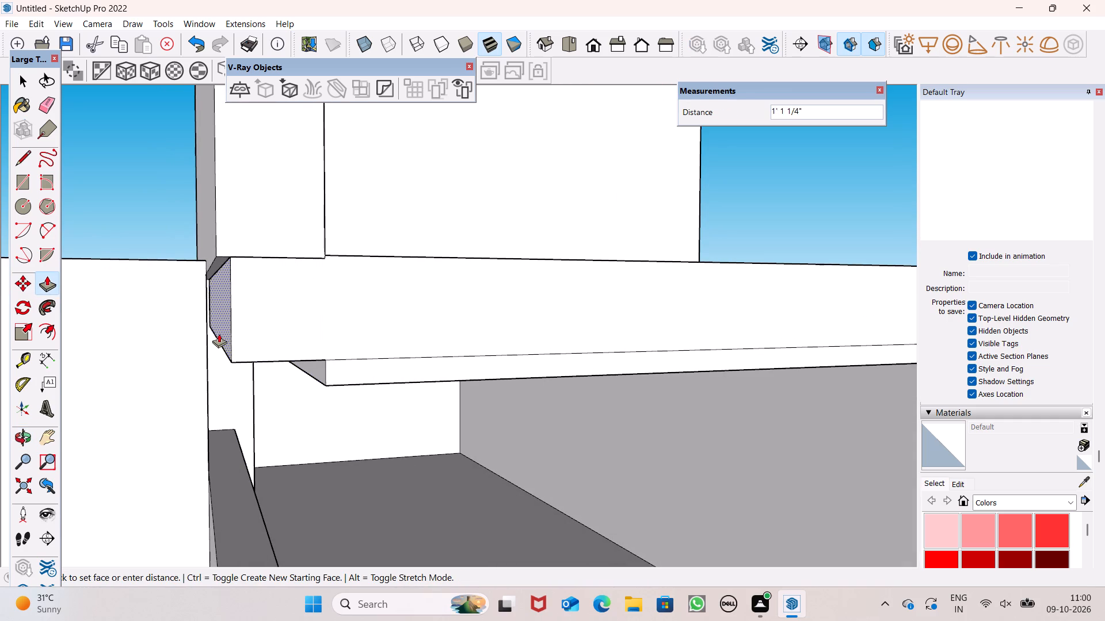
left_click_drag(219, 333, 208, 341)
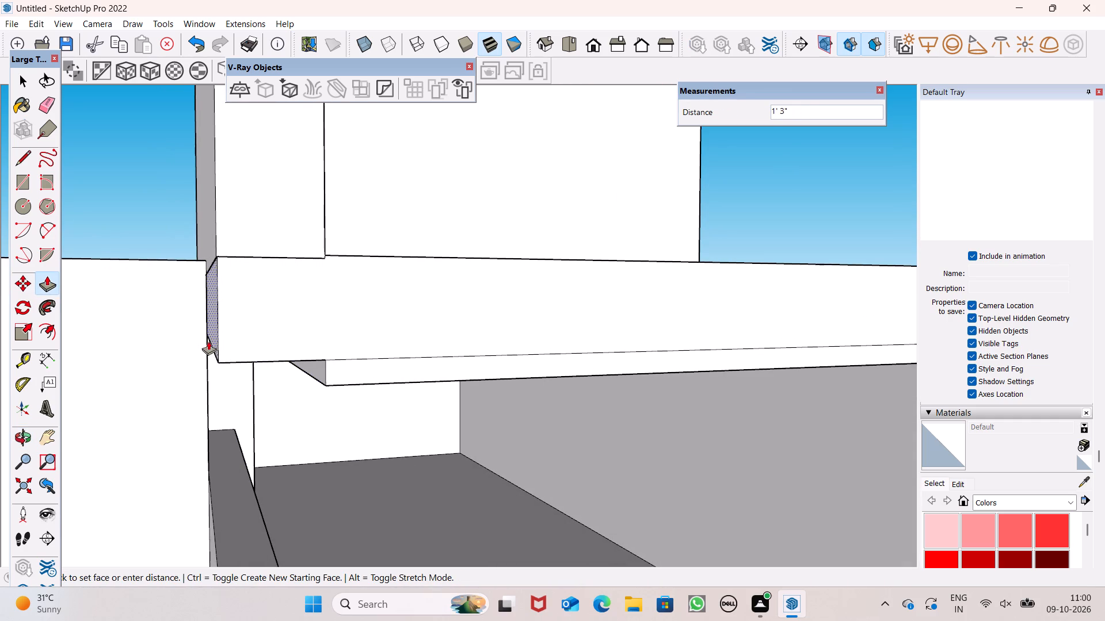
left_click_drag(208, 341, 208, 341)
double_click(208, 341)
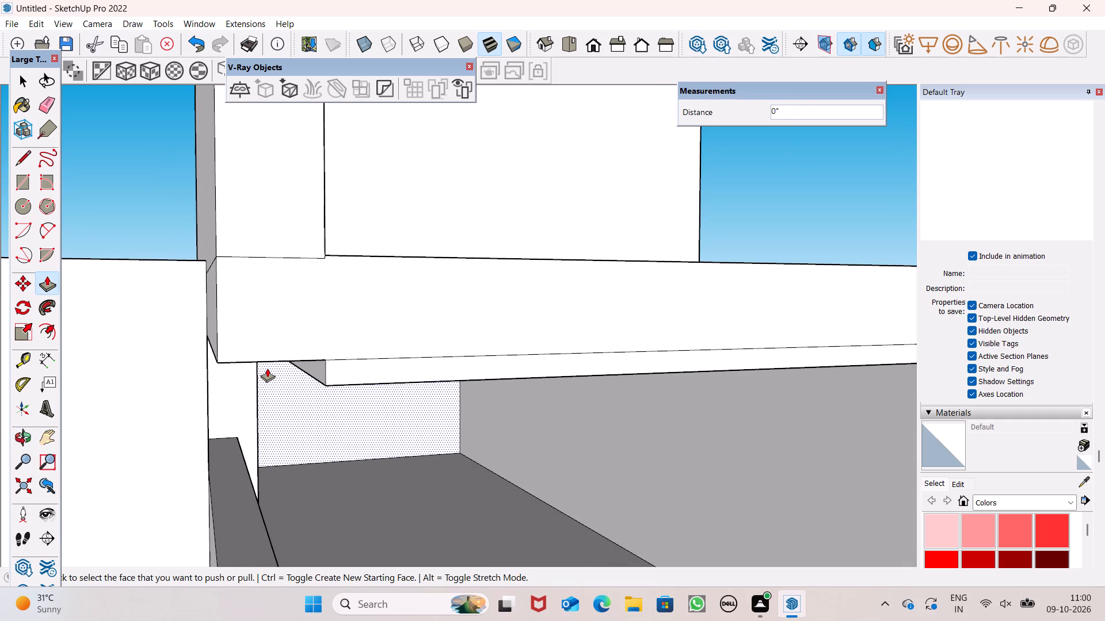
key("ctrl+z")
key("space")
Push/Pull the side face of the slab's thin lower layer outward 1' 3", flush with the extended upper layer.
scroll(198, 339, "up", 1)
middle_click_drag(195, 339, 196, 375)
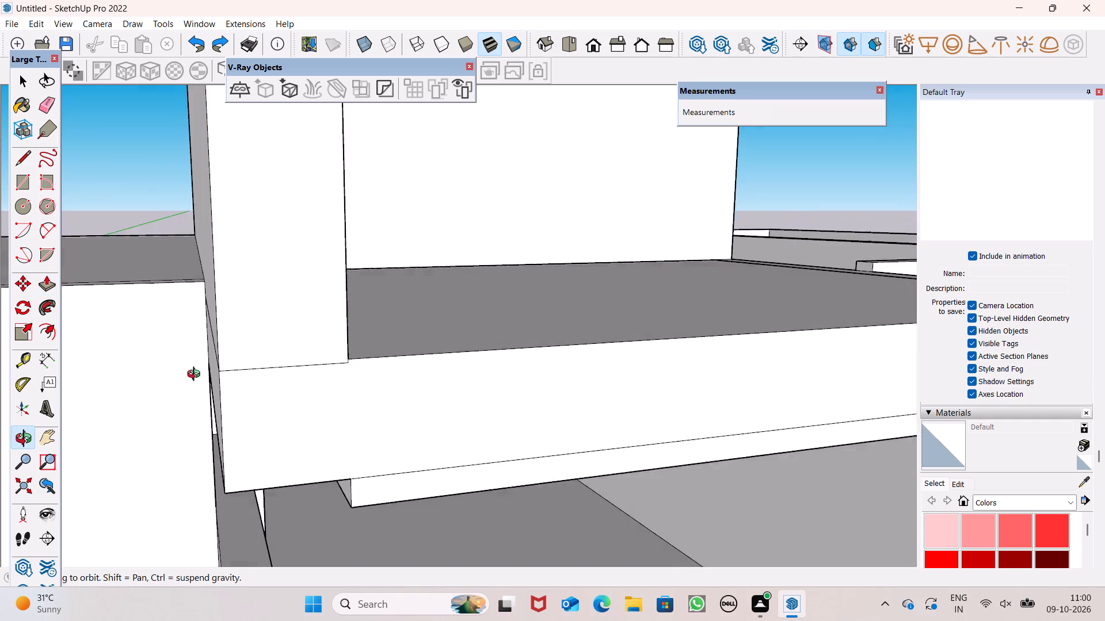
middle_click_drag(196, 375, 193, 267)
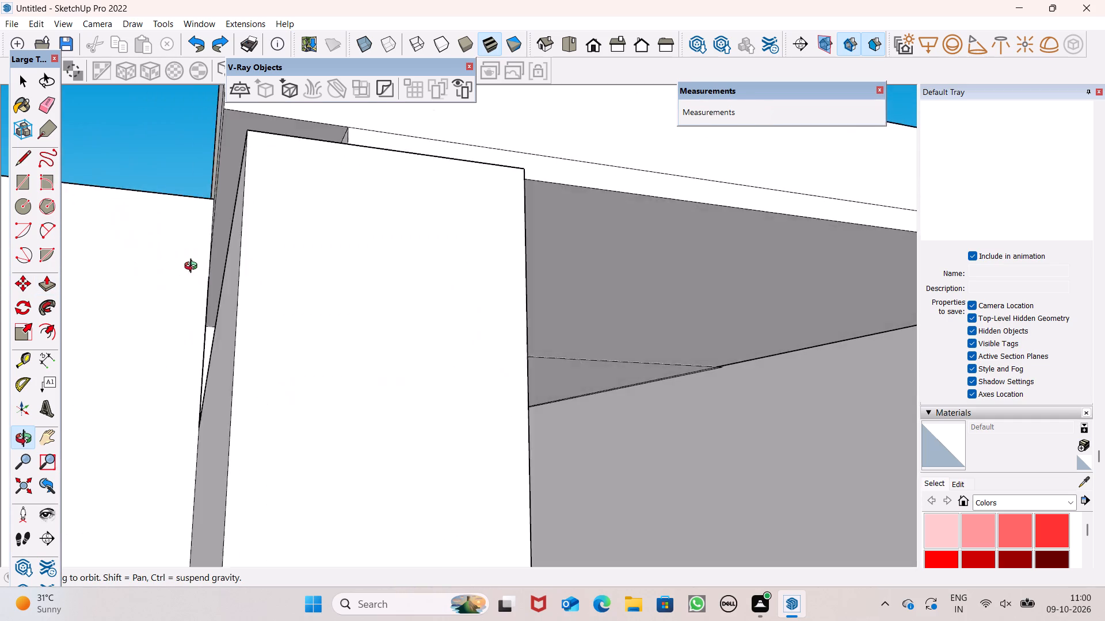
middle_click_drag(193, 267, 164, 290)
scroll(209, 257, "down", 6)
middle_click_drag(287, 285, 301, 333)
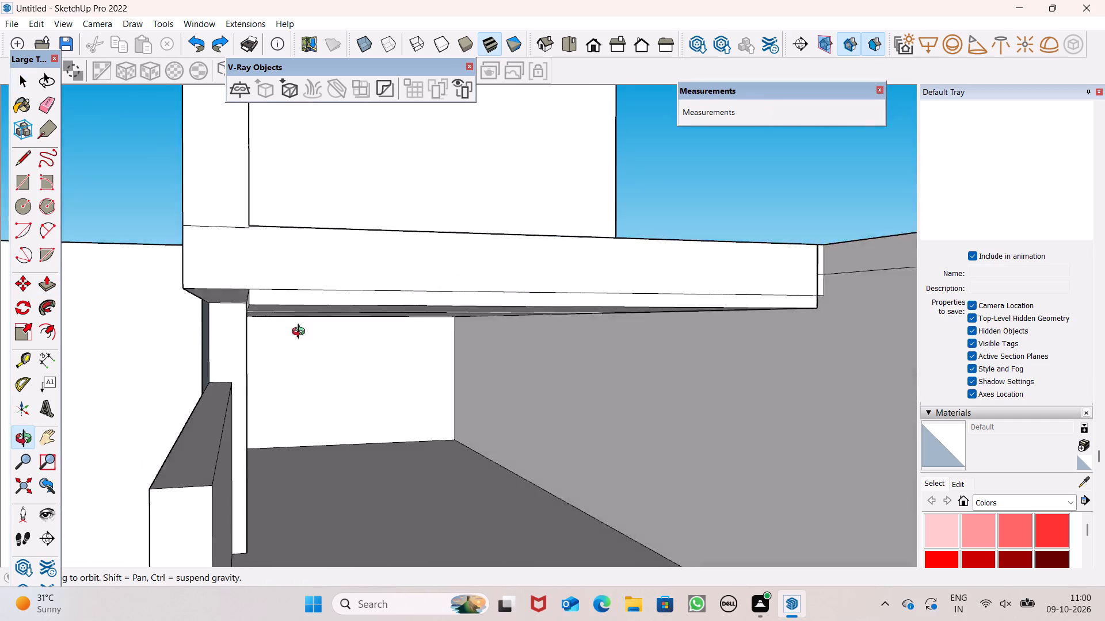
middle_click_drag(301, 333, 295, 338)
middle_click_drag(264, 319, 294, 287)
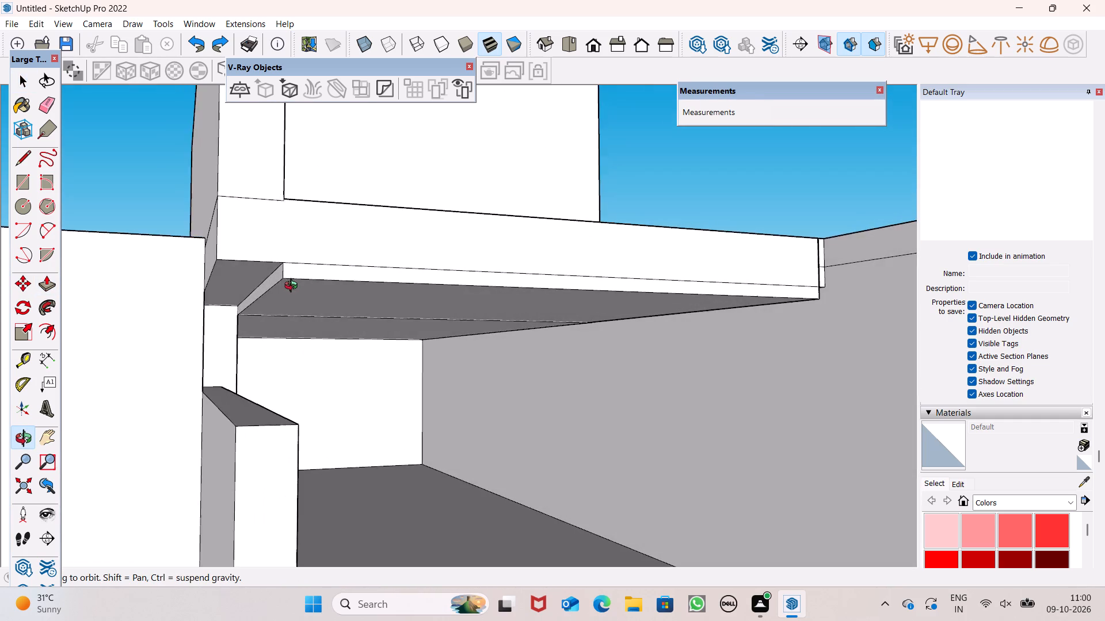
middle_click_drag(294, 287, 286, 310)
middle_click_drag(290, 310, 262, 330)
scroll(262, 330, "up", 1)
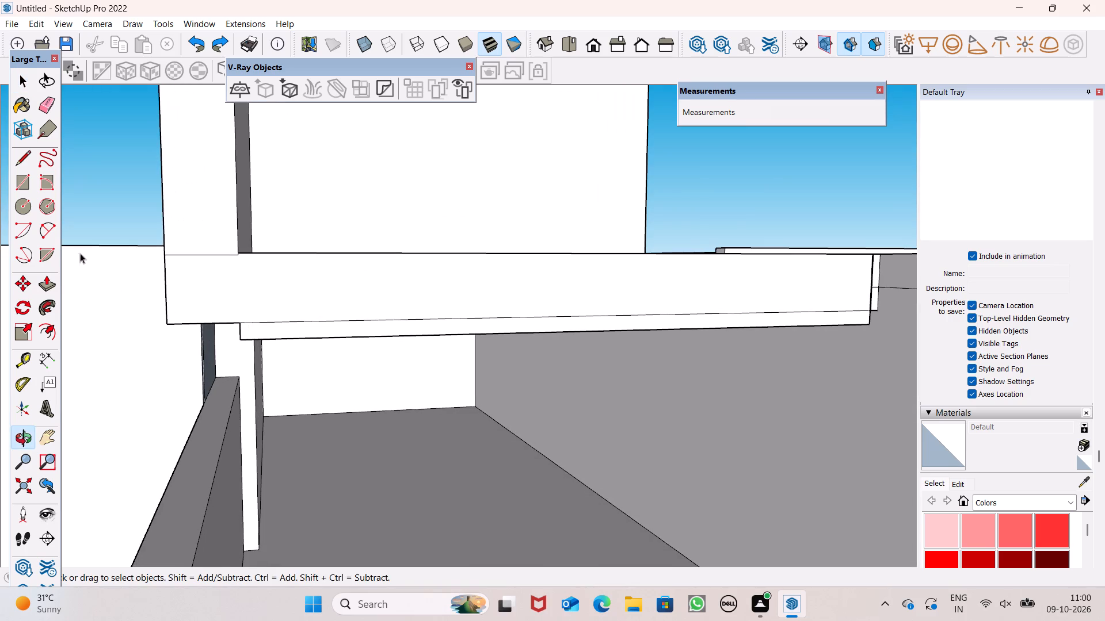
left_click_drag(44, 275, 49, 276)
middle_click_drag(214, 341, 229, 339)
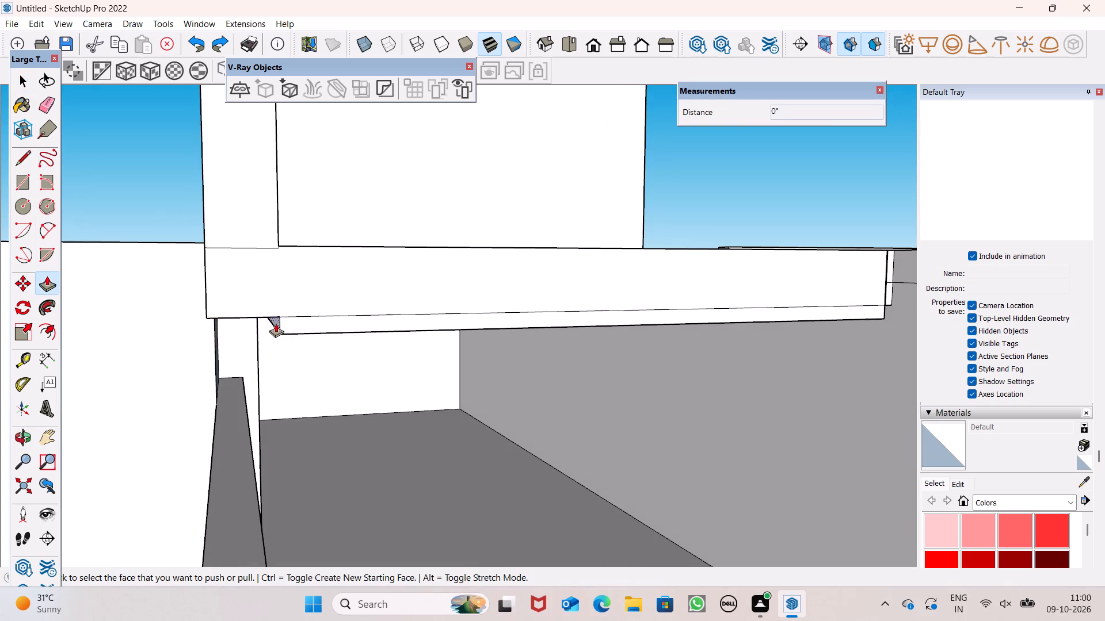
middle_click_drag(270, 324, 320, 254)
scroll(322, 243, "up", 6)
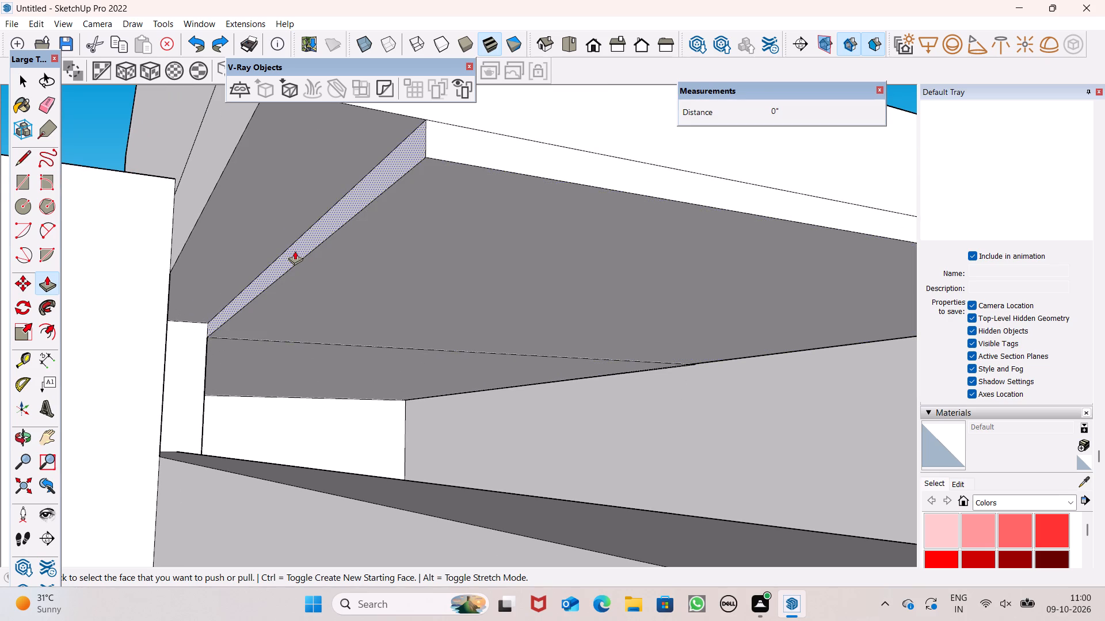
left_click_drag(296, 251, 161, 273)
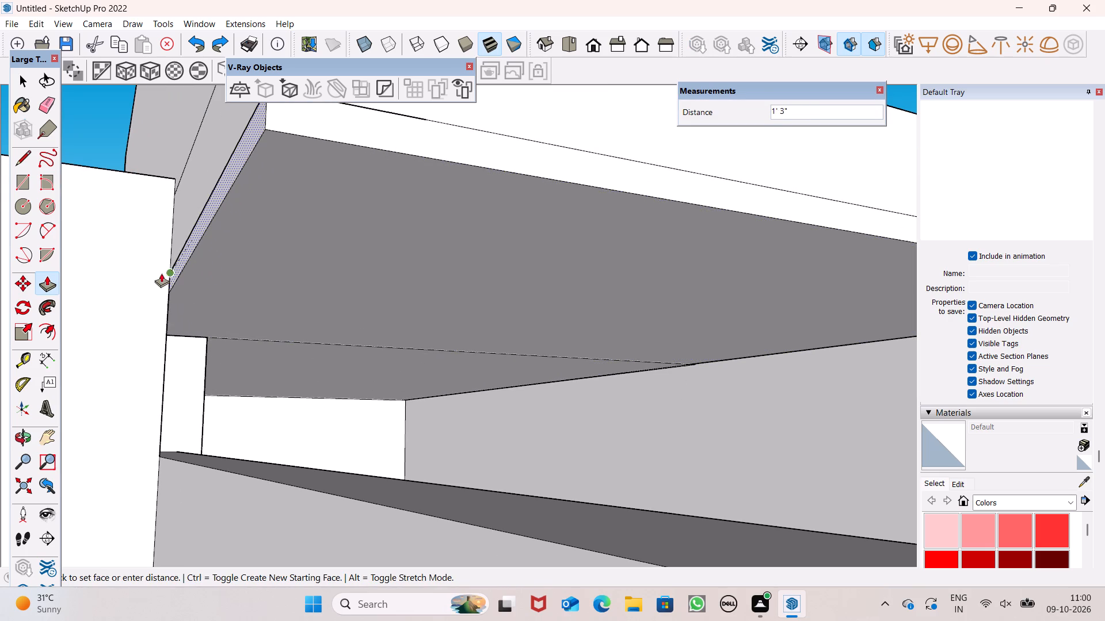
left_click_drag(161, 273, 166, 270)
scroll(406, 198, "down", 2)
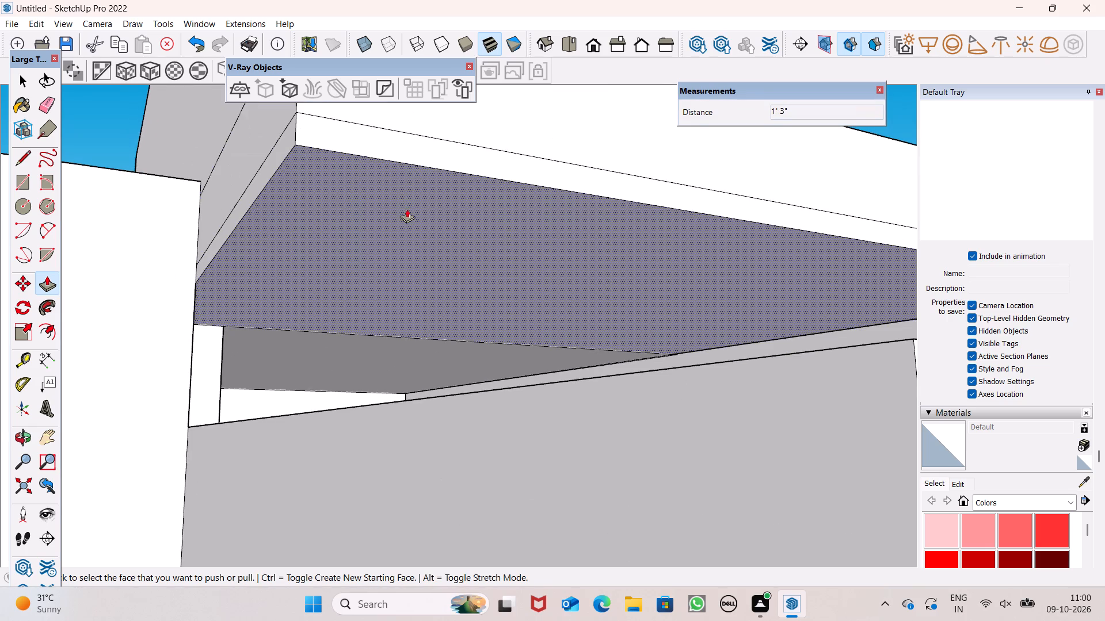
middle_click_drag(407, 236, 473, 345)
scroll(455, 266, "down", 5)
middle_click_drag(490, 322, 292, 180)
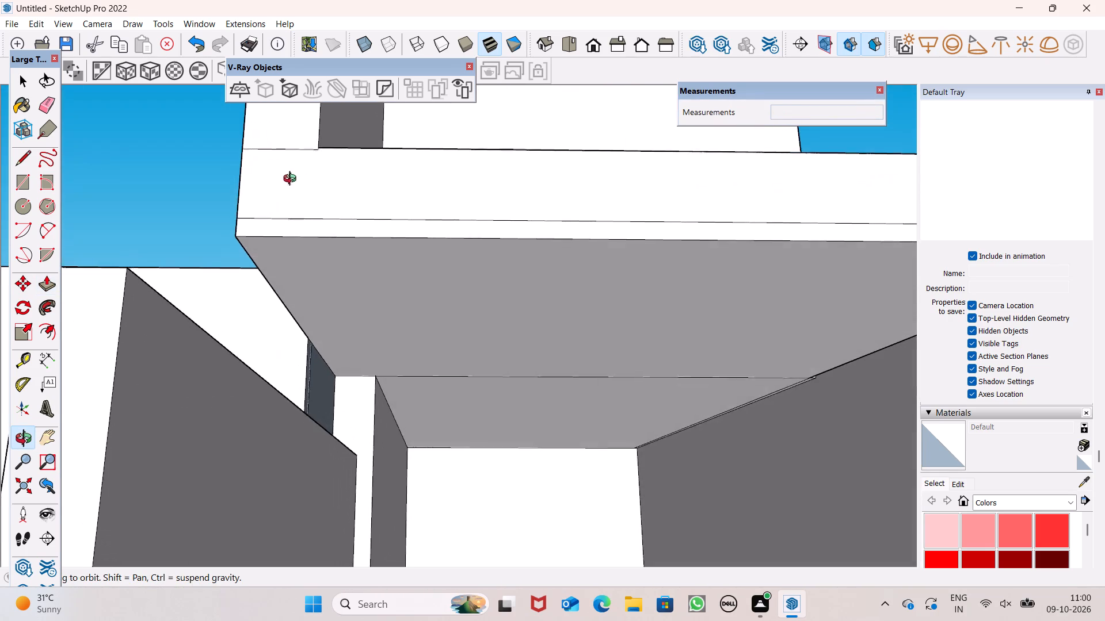
Push/Pull the sliver side face at the slab's upper-layer end by 1/4" to close the gap beside the partition.
middle_click_drag(292, 180, 292, 177)
scroll(286, 193, "down", 11)
middle_click_drag(414, 217, 364, 286)
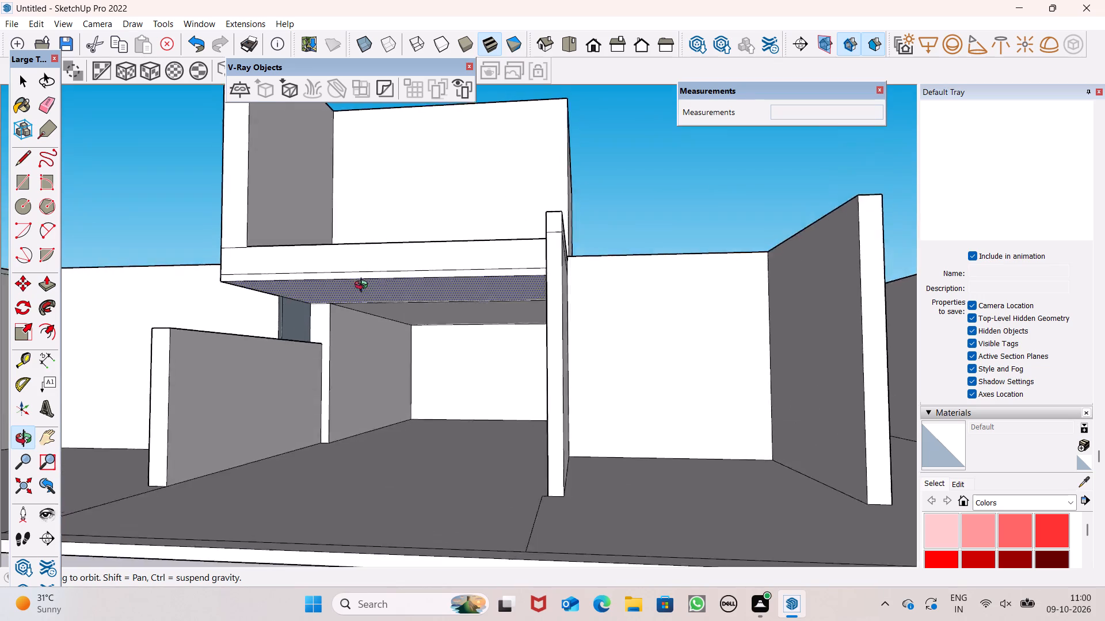
middle_click_drag(364, 286, 369, 367)
scroll(470, 324, "up", 10)
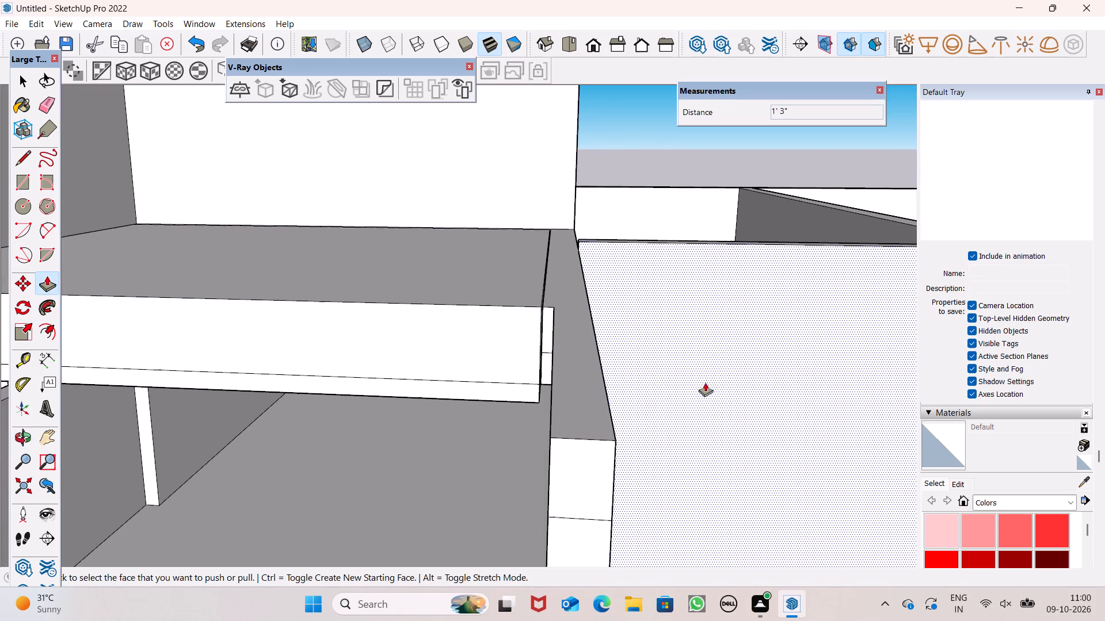
scroll(618, 370, "up", 5)
middle_click_drag(583, 377, 605, 419)
scroll(559, 463, "up", 1)
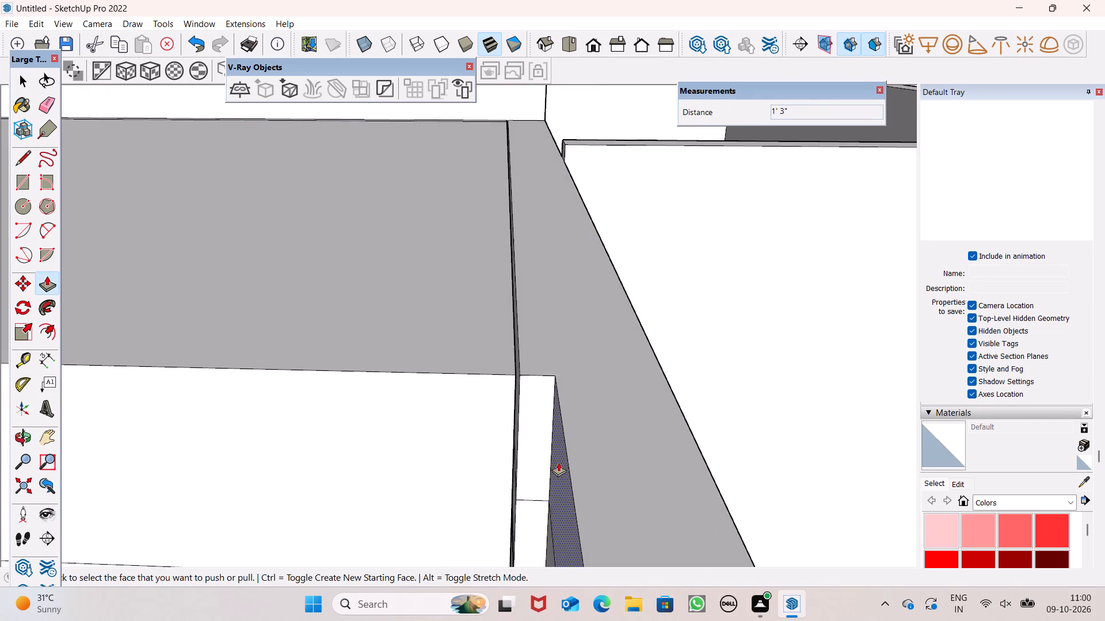
scroll(558, 462, "up", 2)
middle_click_drag(570, 480, 544, 434)
scroll(521, 401, "up", 4)
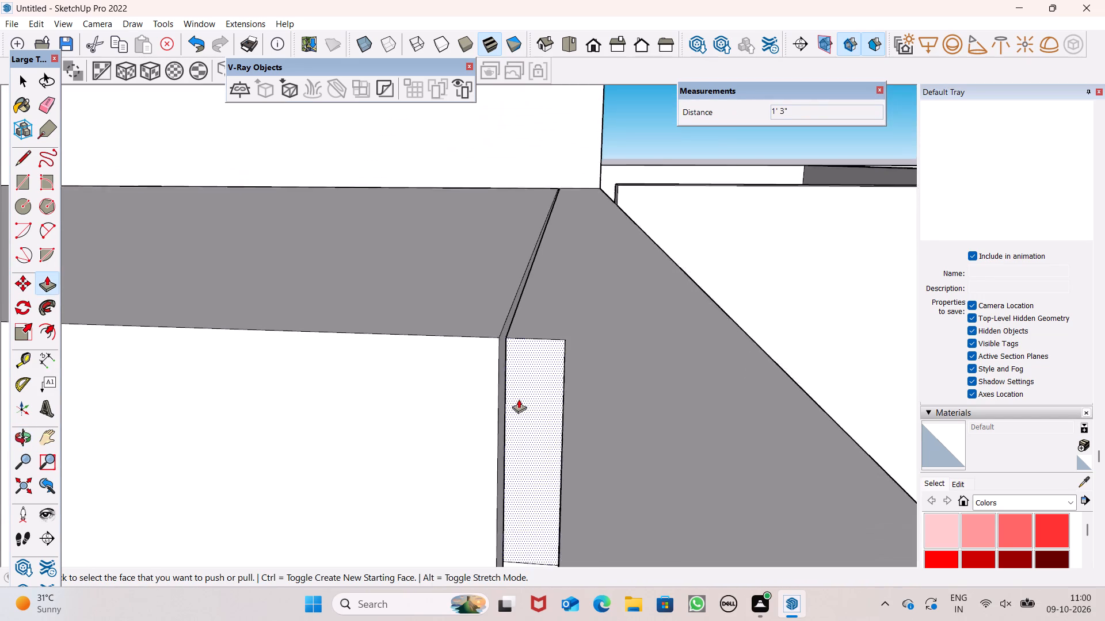
scroll(519, 399, "up", 3)
left_click_drag(497, 409, 511, 417)
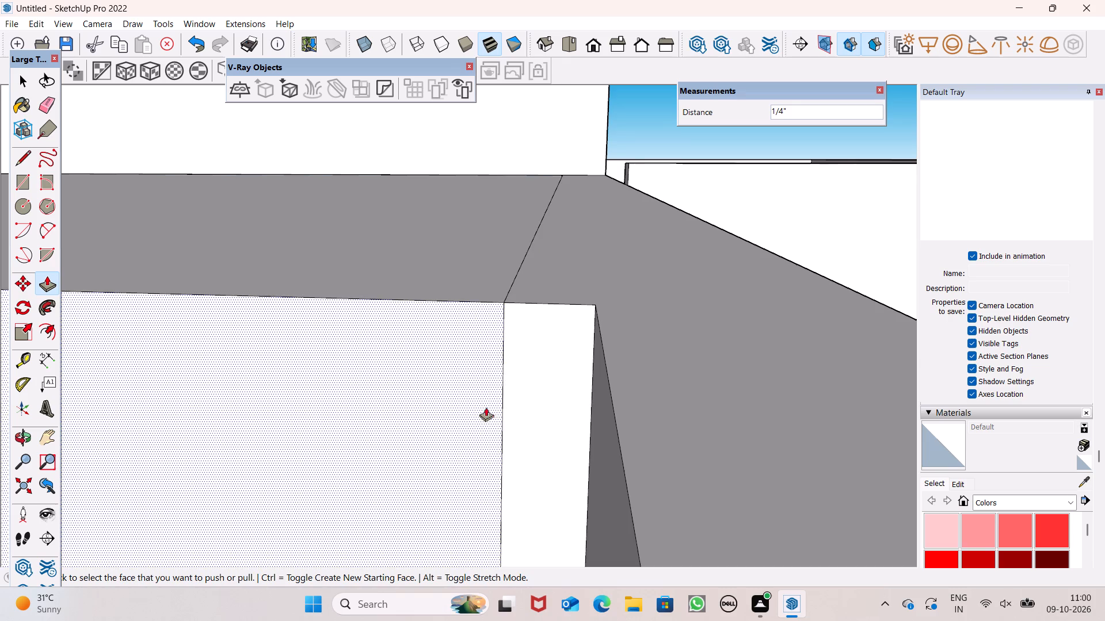
Push/Pull the end face of the slab's thin lower layer outward 2 5/8", flush with the upper layer's end.
scroll(467, 392, "down", 18)
middle_click_drag(591, 388, 618, 307)
scroll(572, 491, "up", 7)
scroll(547, 416, "up", 7)
middle_click_drag(551, 453, 544, 459)
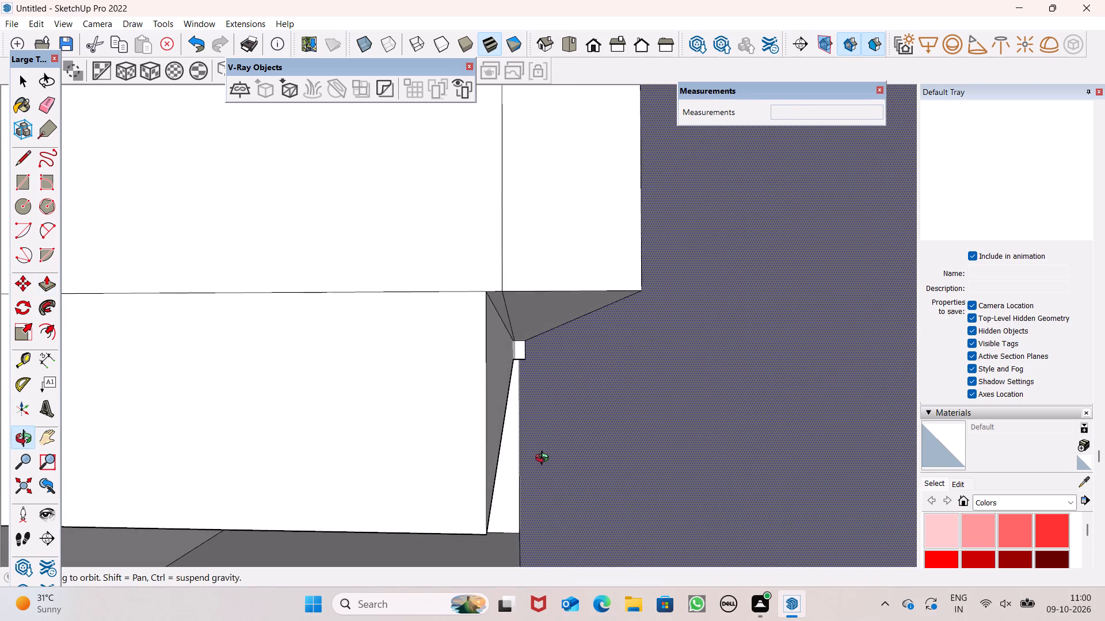
middle_click_drag(544, 459, 533, 454)
left_click_drag(502, 430, 631, 449)
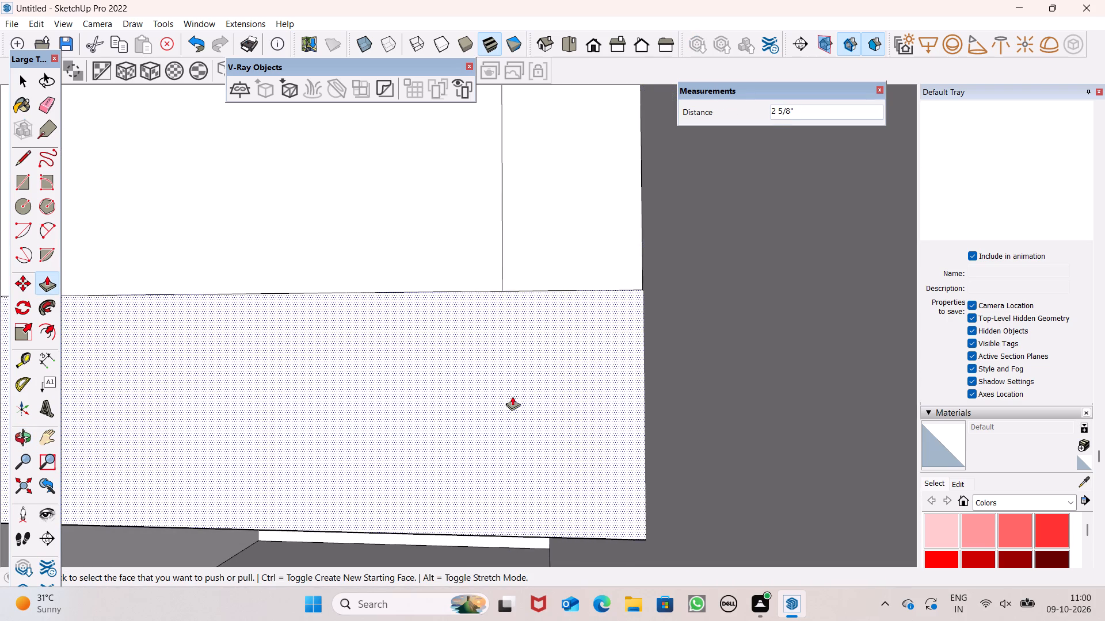
Erase the leftover short edges on the slab's front end and the horizontal edges on the adjoining partition's side and end faces.
scroll(512, 396, "down", 14)
scroll(567, 338, "down", 16)
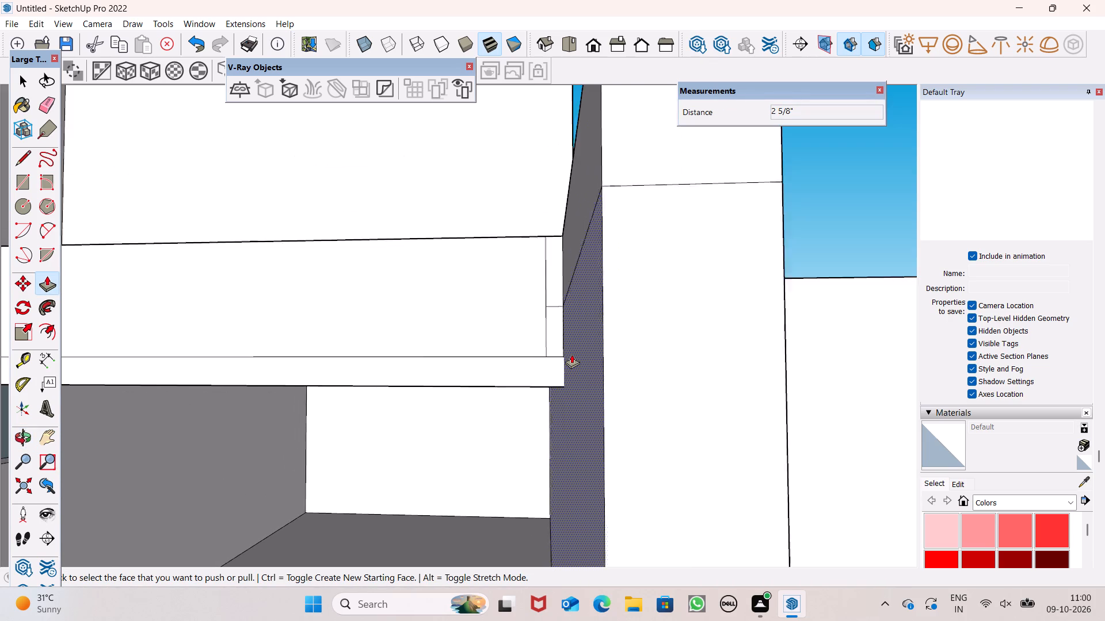
scroll(571, 354, "down", 16)
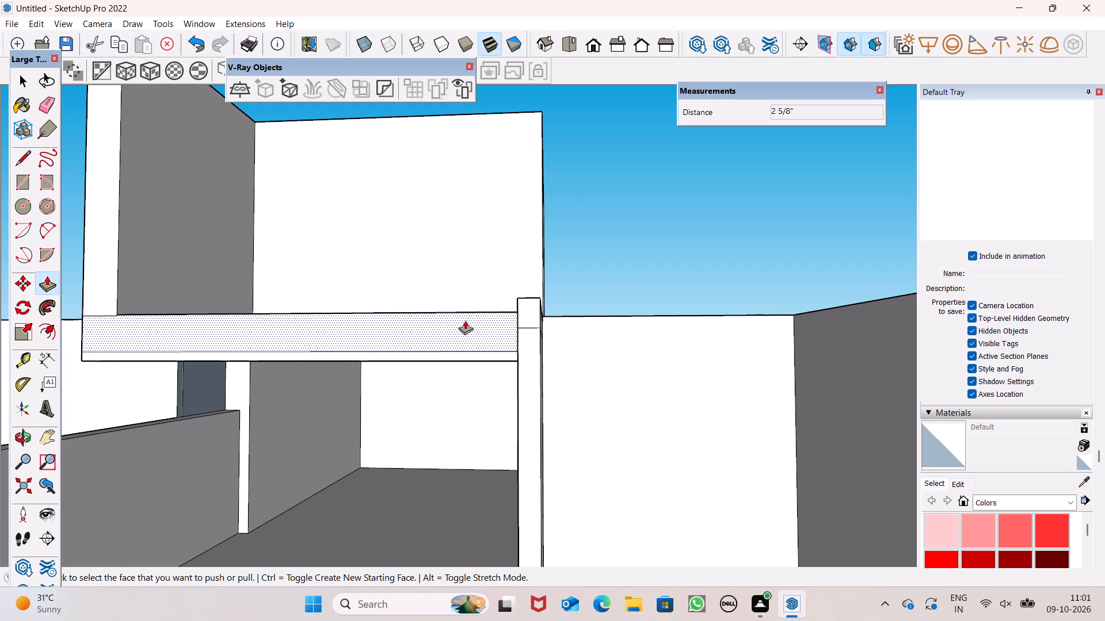
middle_click_drag(533, 316, 558, 336)
scroll(550, 305, "down", 3)
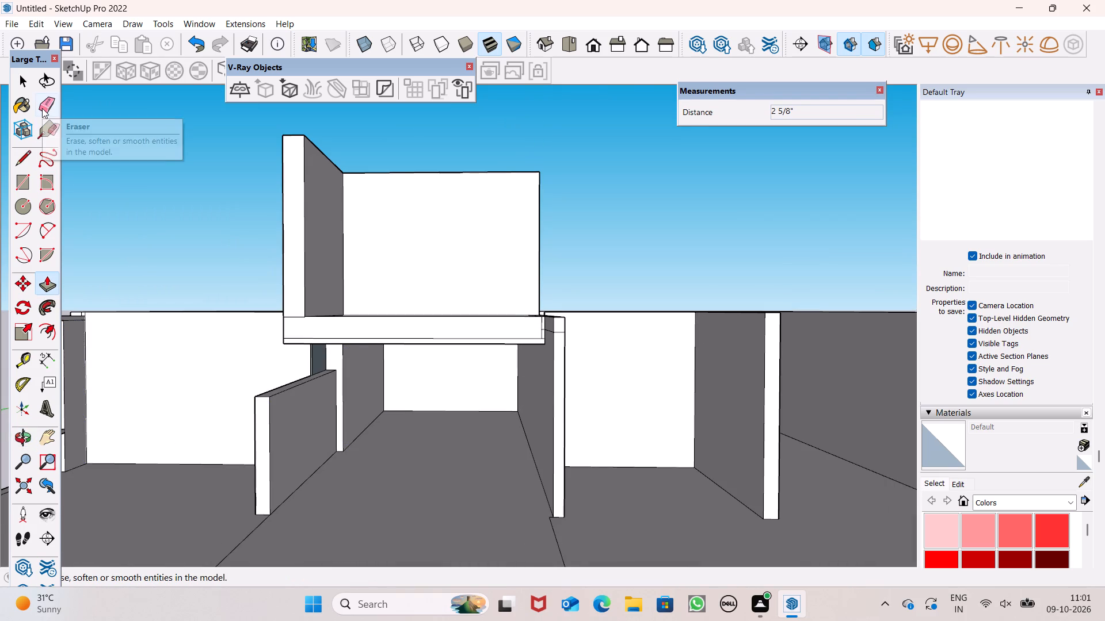
left_click(42, 108)
scroll(547, 336, "up", 2)
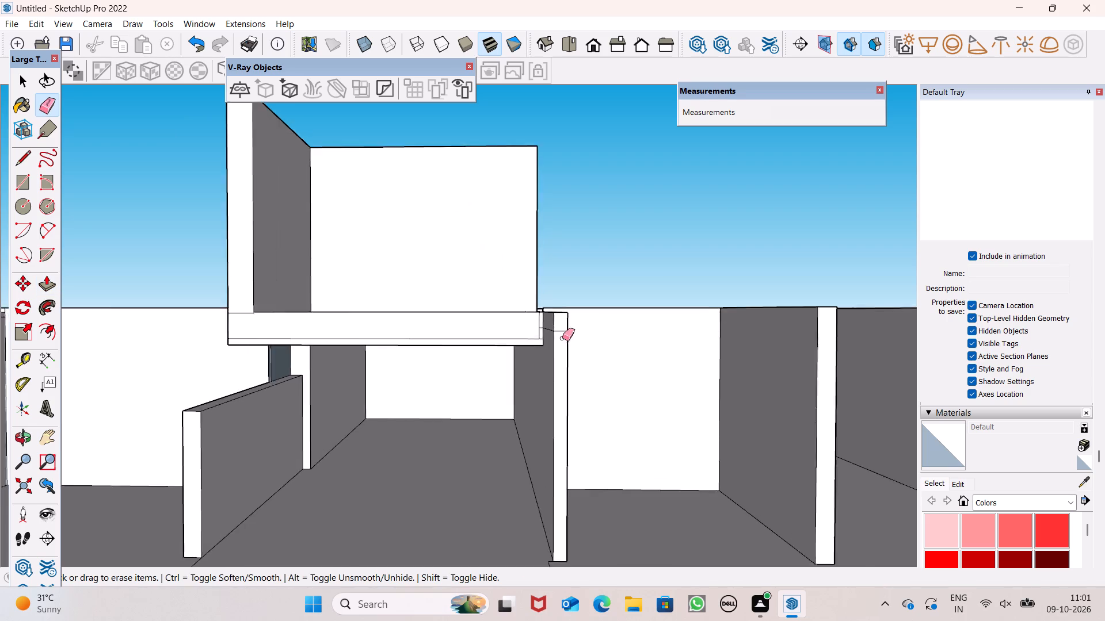
scroll(562, 338, "up", 3)
middle_click_drag(640, 344, 673, 347)
scroll(581, 338, "up", 6)
left_click_drag(589, 320, 589, 330)
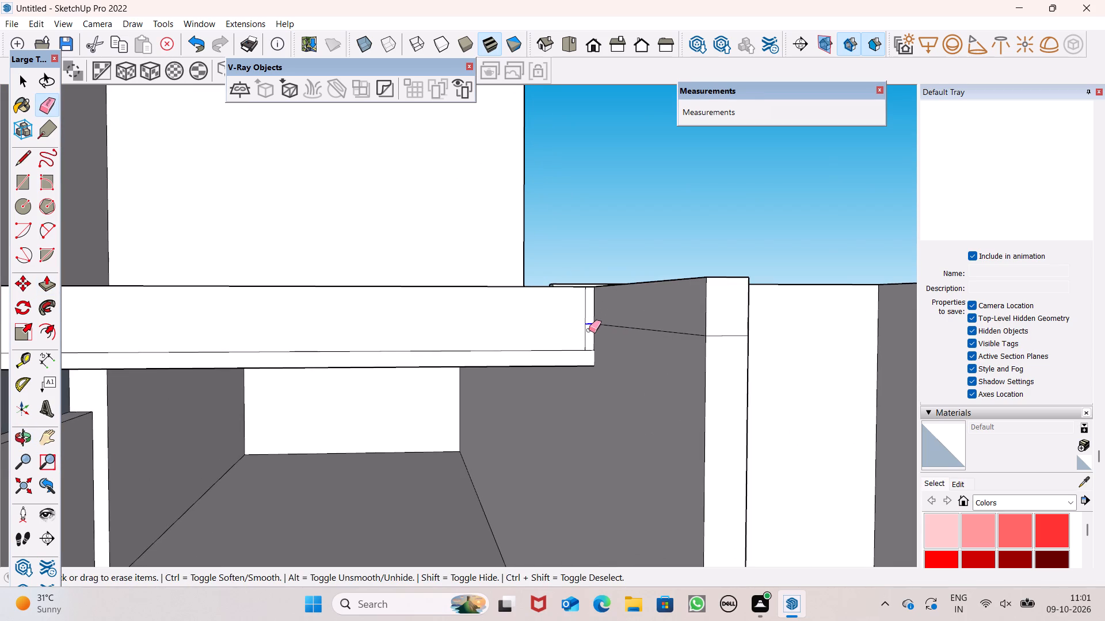
left_click_drag(589, 330, 585, 309)
left_click_drag(653, 328, 654, 333)
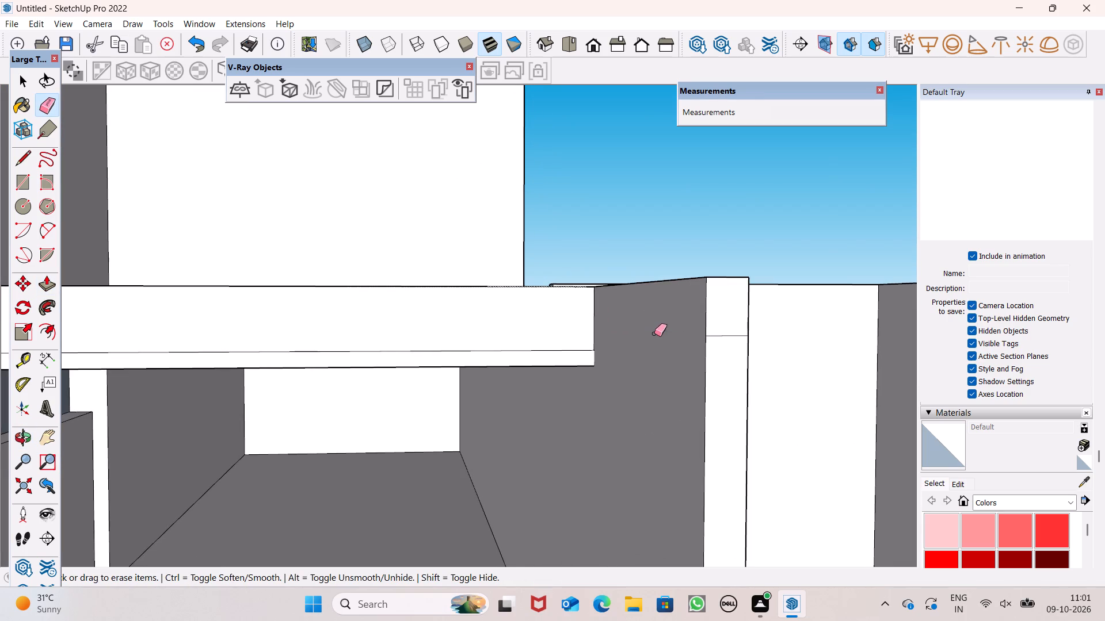
left_click_drag(730, 333, 729, 339)
Erase the edge between the upper wall's end face and the slab's front face.
scroll(569, 300, "down", 4)
middle_click_drag(626, 346, 402, 426)
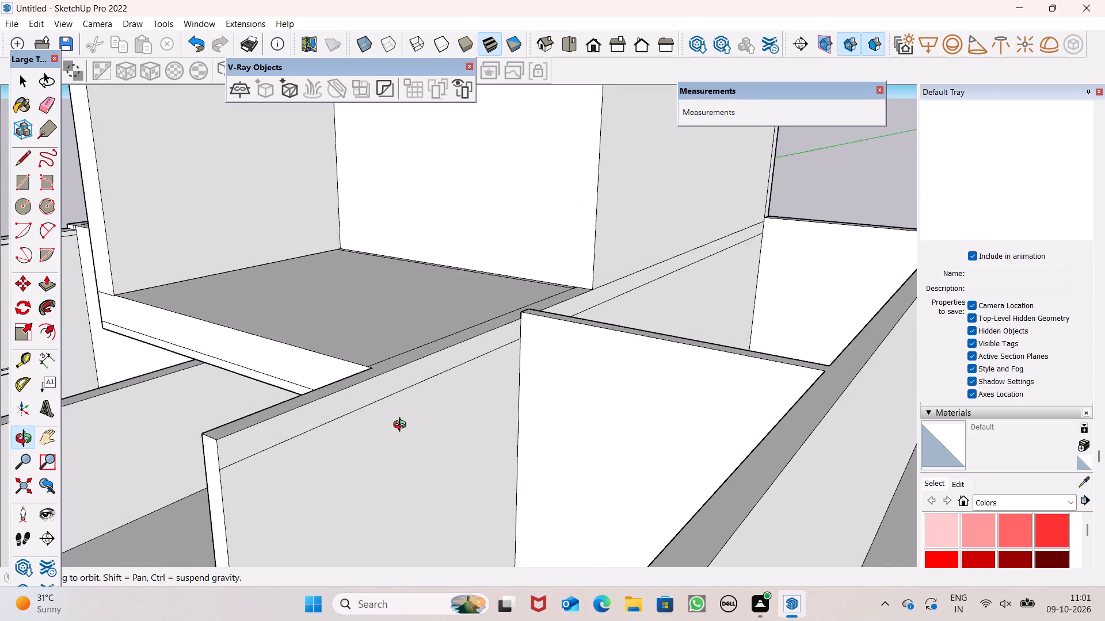
middle_click_drag(402, 426, 404, 415)
middle_click_drag(397, 395, 585, 383)
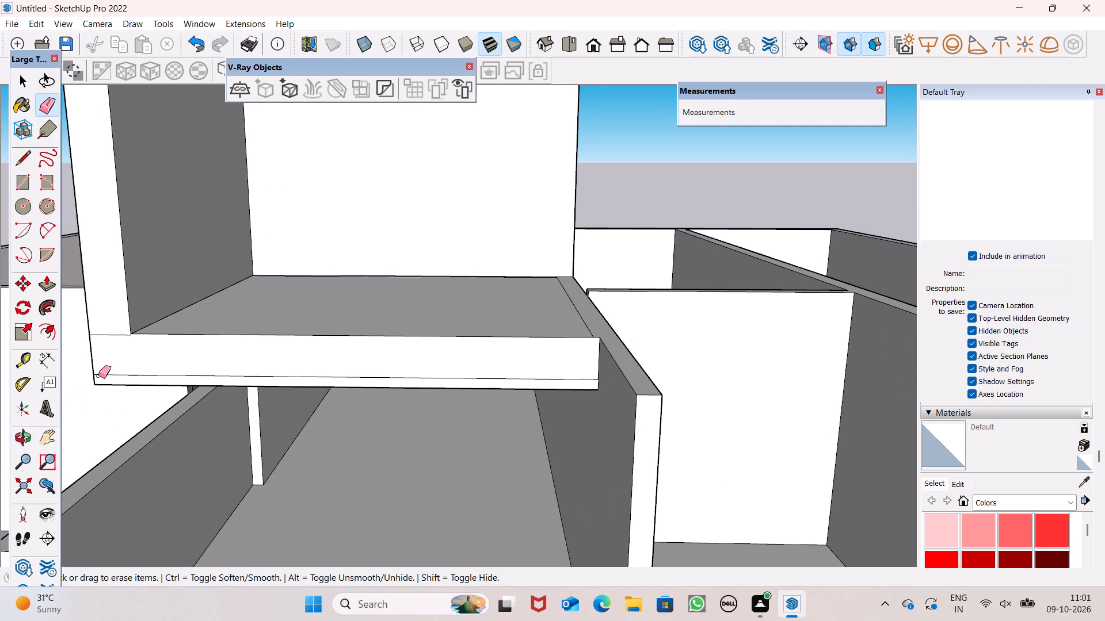
scroll(181, 297, "down", 2)
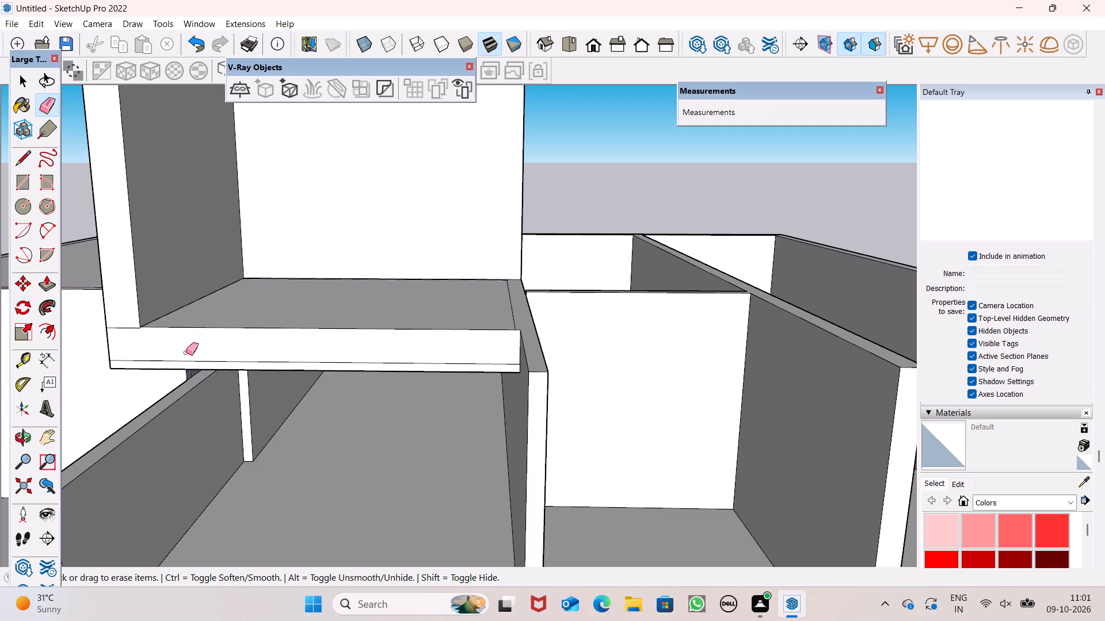
scroll(110, 297, "down", 1)
scroll(110, 297, "up", 4)
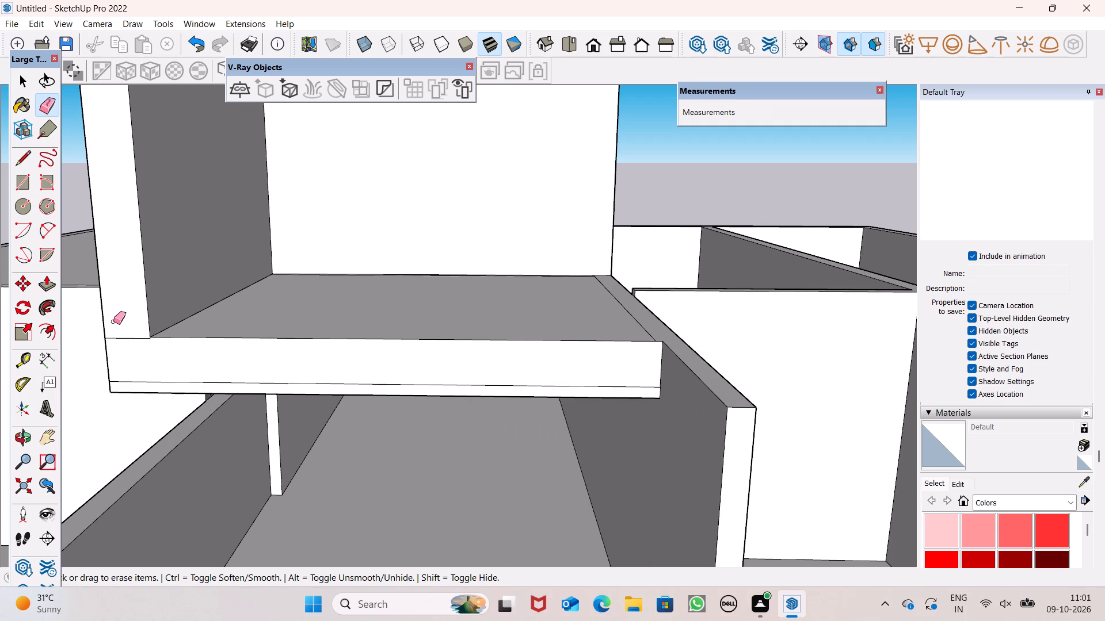
left_click_drag(120, 326, 127, 348)
Erase the extra parallel edge on the slab floor along the base of the upper cross wall.
scroll(172, 413, "down", 4)
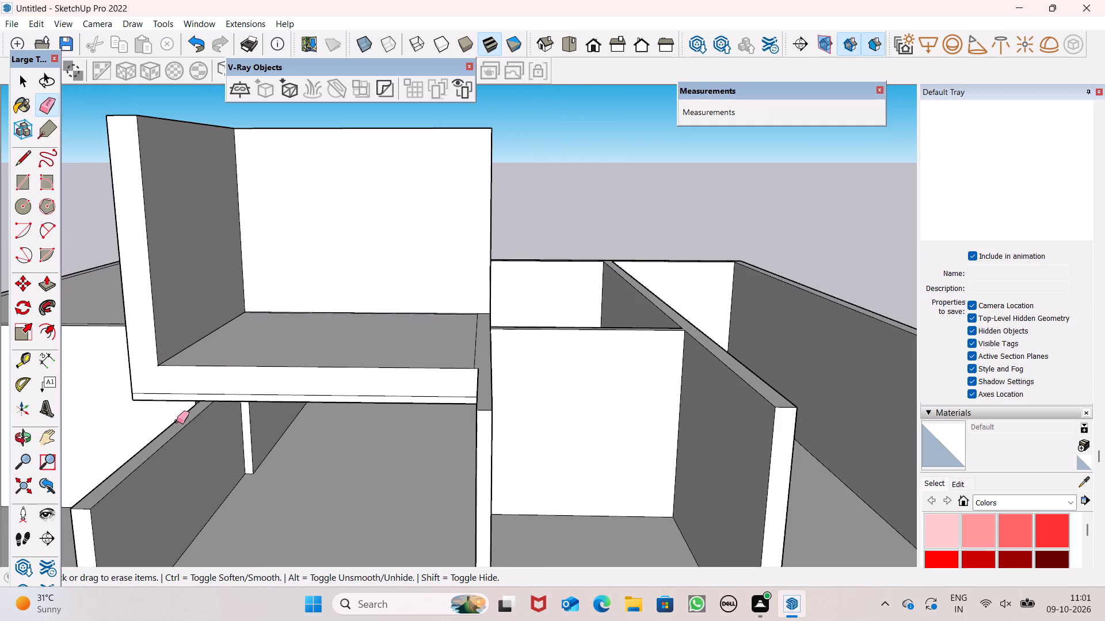
scroll(208, 406, "down", 6)
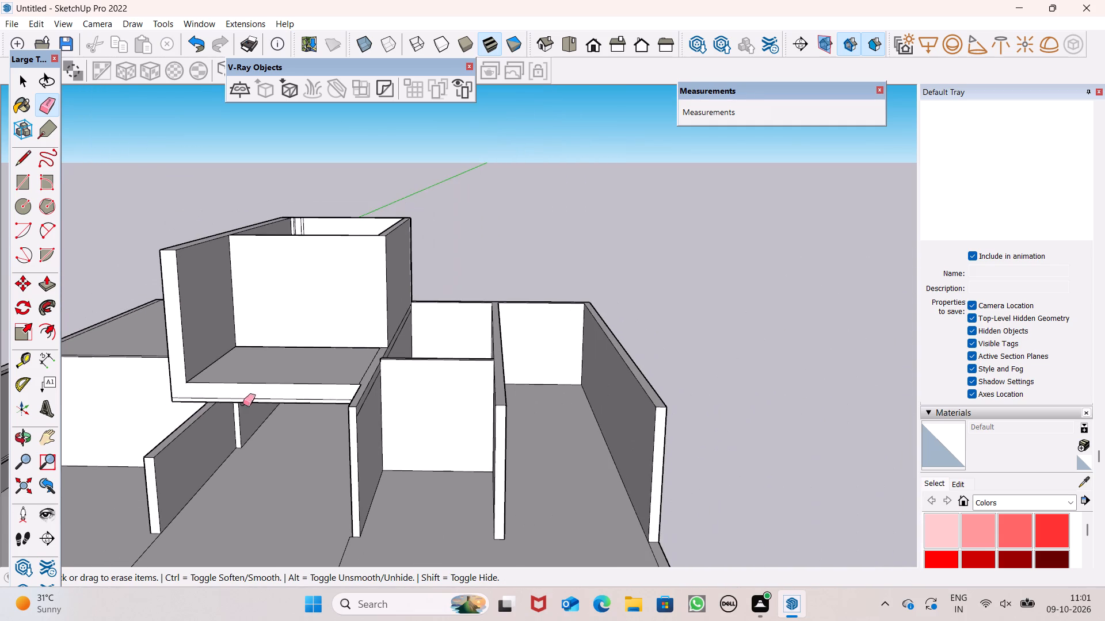
middle_click_drag(281, 405, 286, 413)
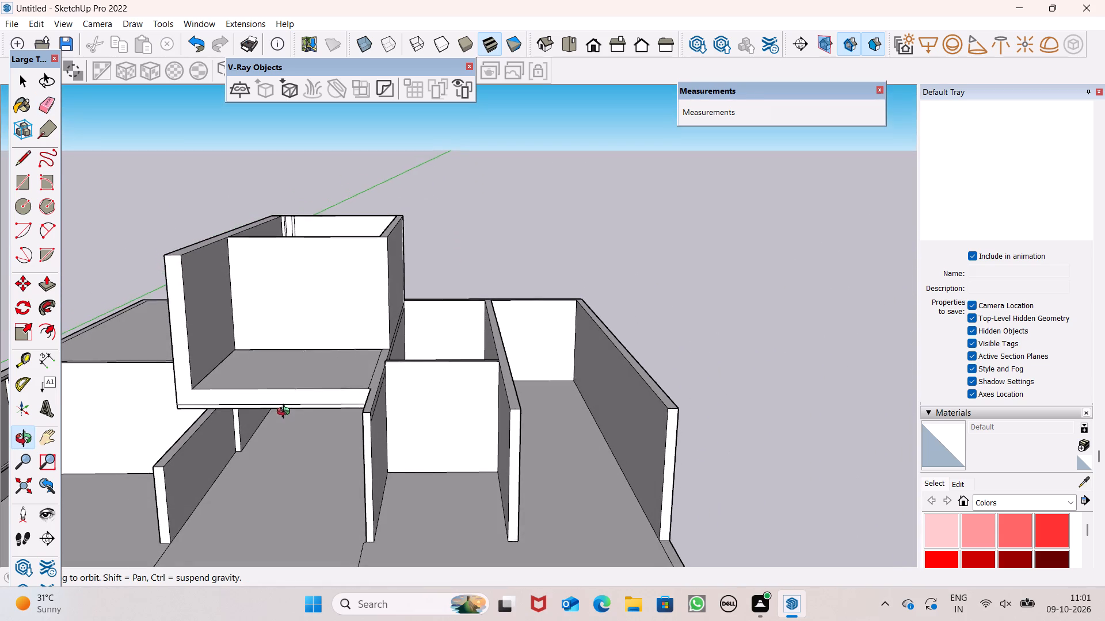
middle_click_drag(286, 413, 252, 457)
scroll(287, 273, "up", 1)
scroll(279, 274, "down", 1)
scroll(279, 274, "up", 4)
middle_click_drag(283, 386, 298, 371)
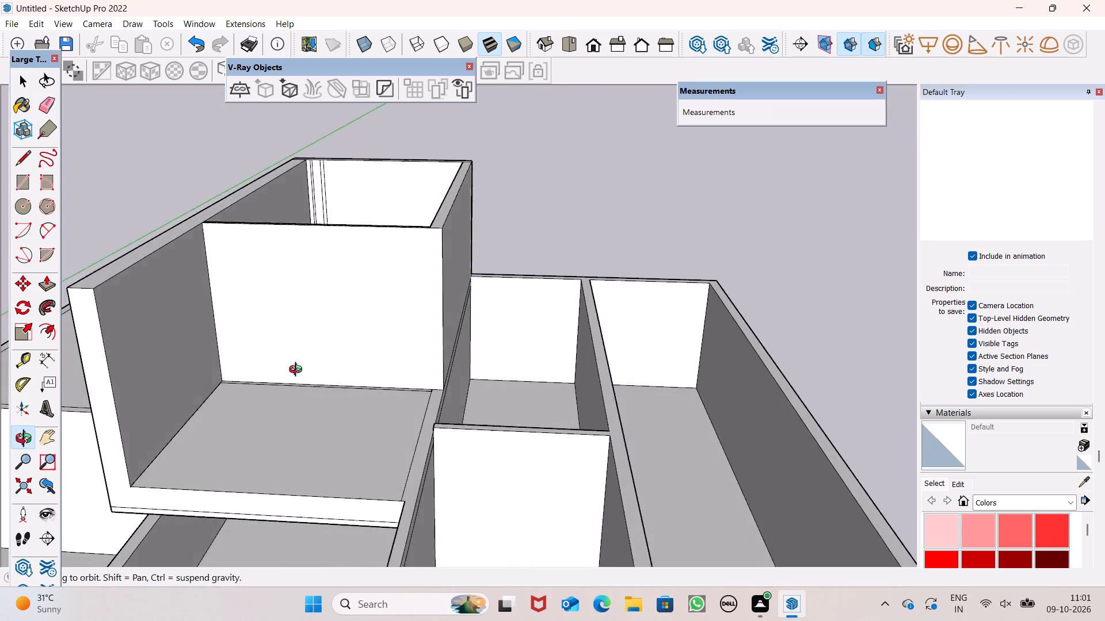
middle_click_drag(298, 371, 294, 501)
scroll(318, 437, "up", 7)
scroll(418, 432, "up", 6)
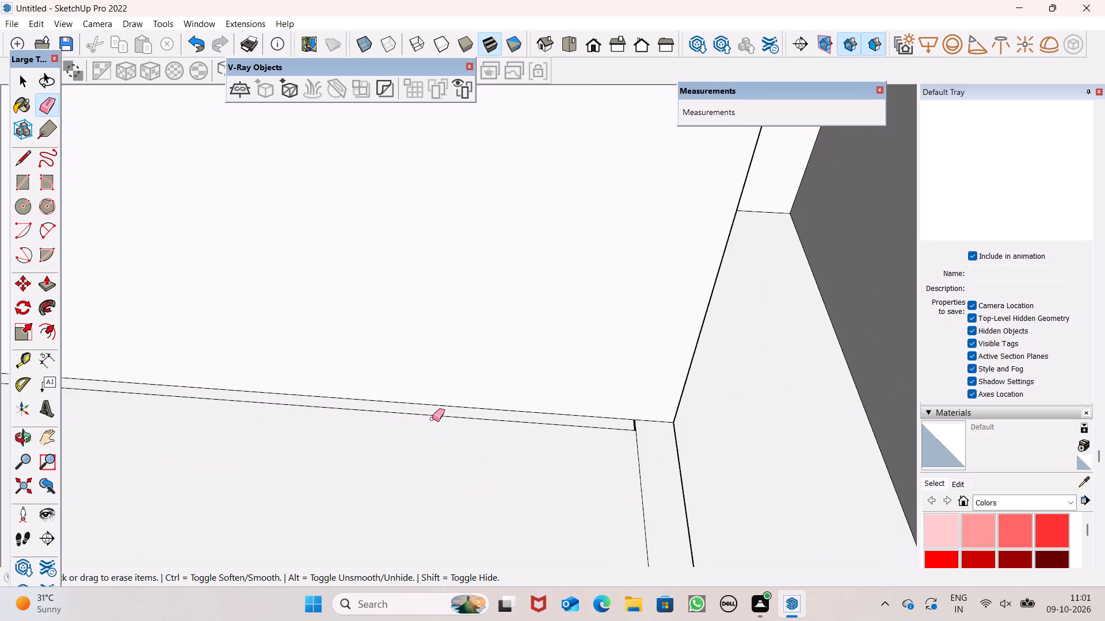
left_click_drag(439, 411, 439, 423)
Push/Pull the sliver face of the small notch at the cross wall's base corner by 1/4" to close it.
scroll(668, 458, "up", 1)
middle_click_drag(668, 458, 589, 482)
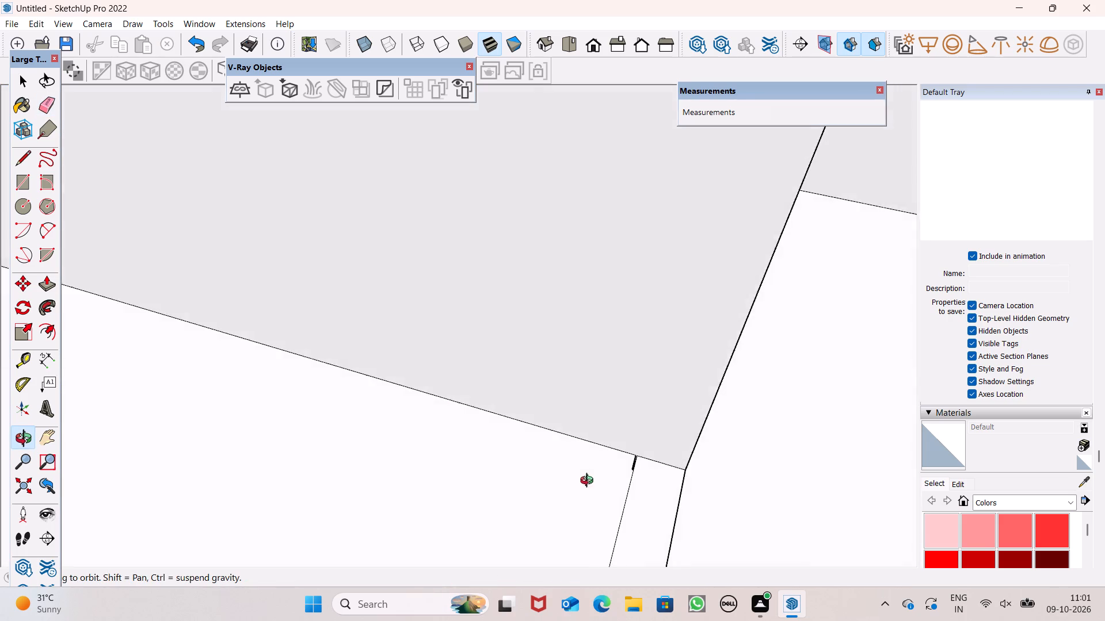
middle_click_drag(589, 482, 585, 471)
scroll(620, 517, "up", 9)
scroll(668, 427, "up", 14)
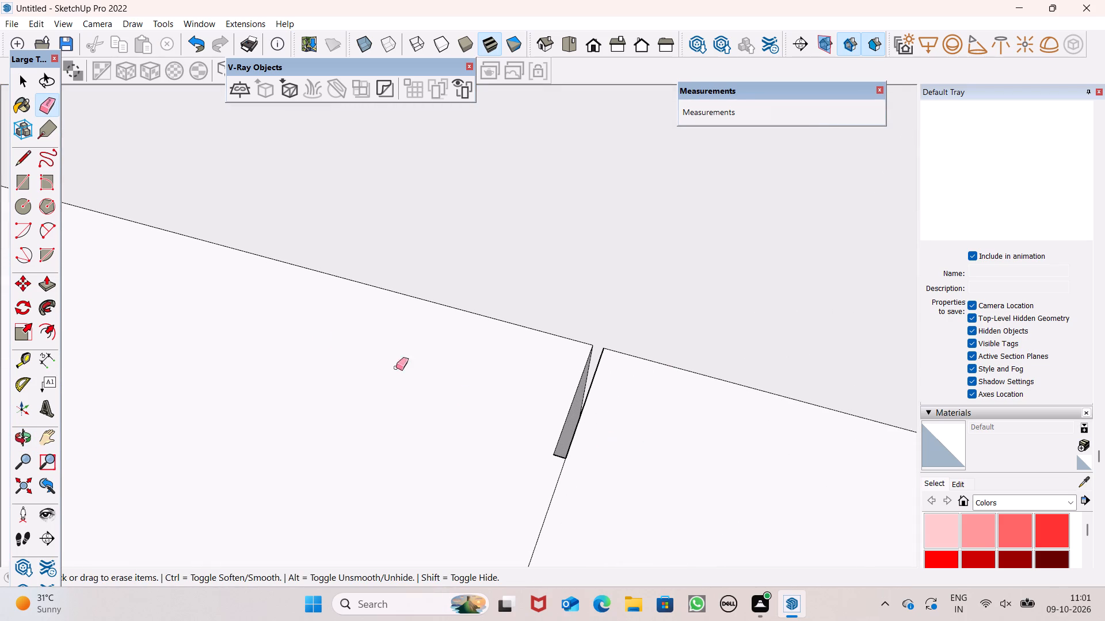
left_click(52, 285)
scroll(541, 433, "up", 6)
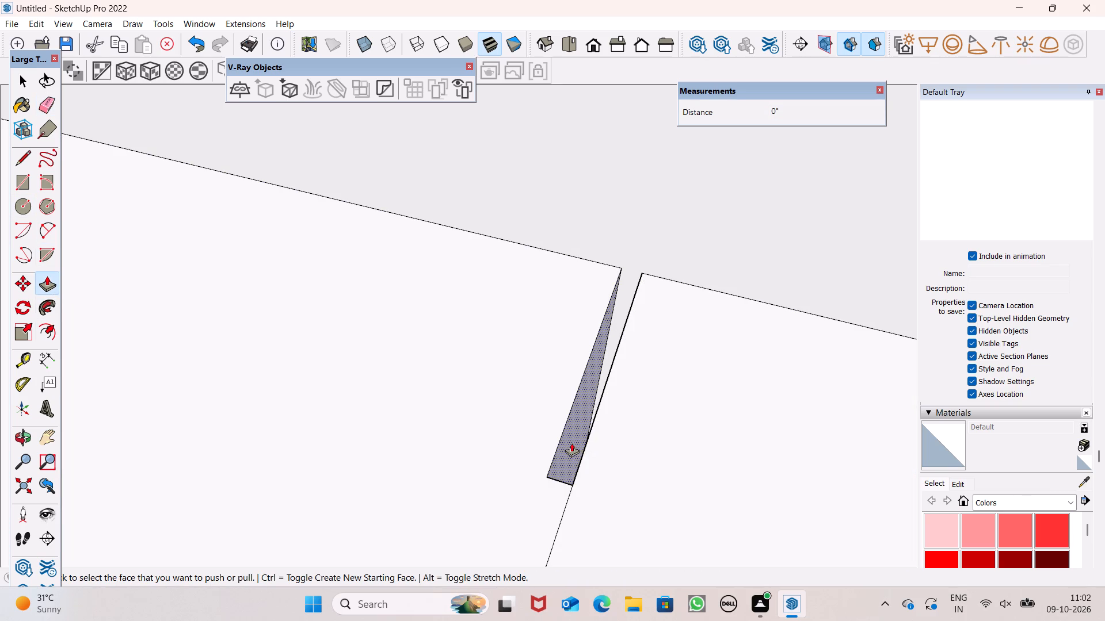
left_click_drag(571, 443, 584, 459)
Erase the seam running along the slab floor beside the partition, including the short stub left at the cross wall's base.
scroll(391, 343, "down", 14)
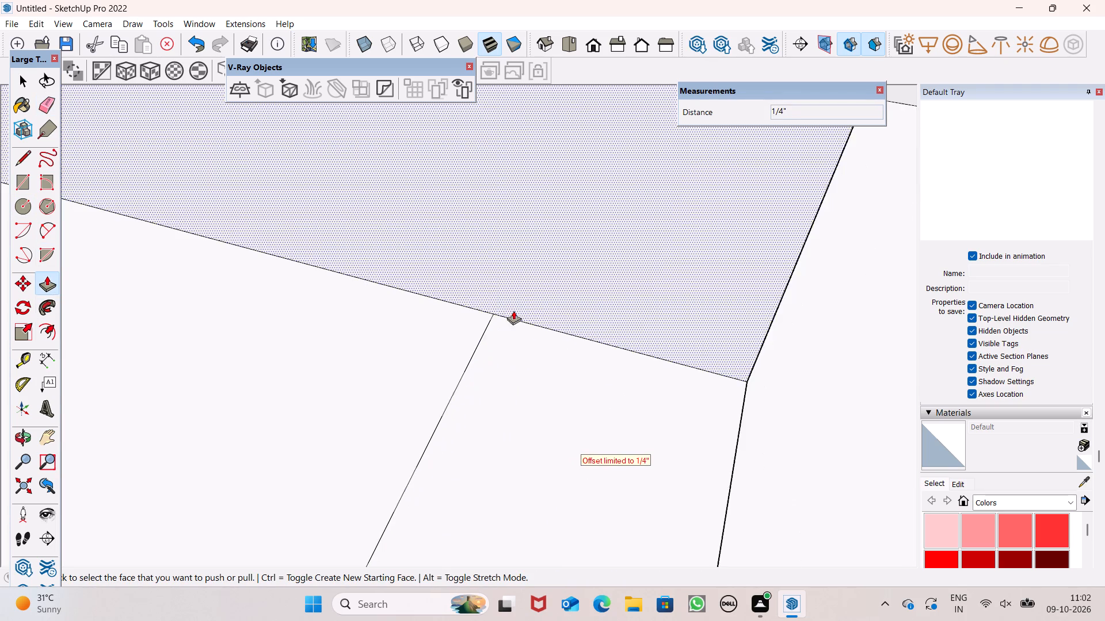
scroll(523, 296, "down", 10)
middle_click_drag(517, 396, 641, 382)
scroll(343, 369, "down", 1)
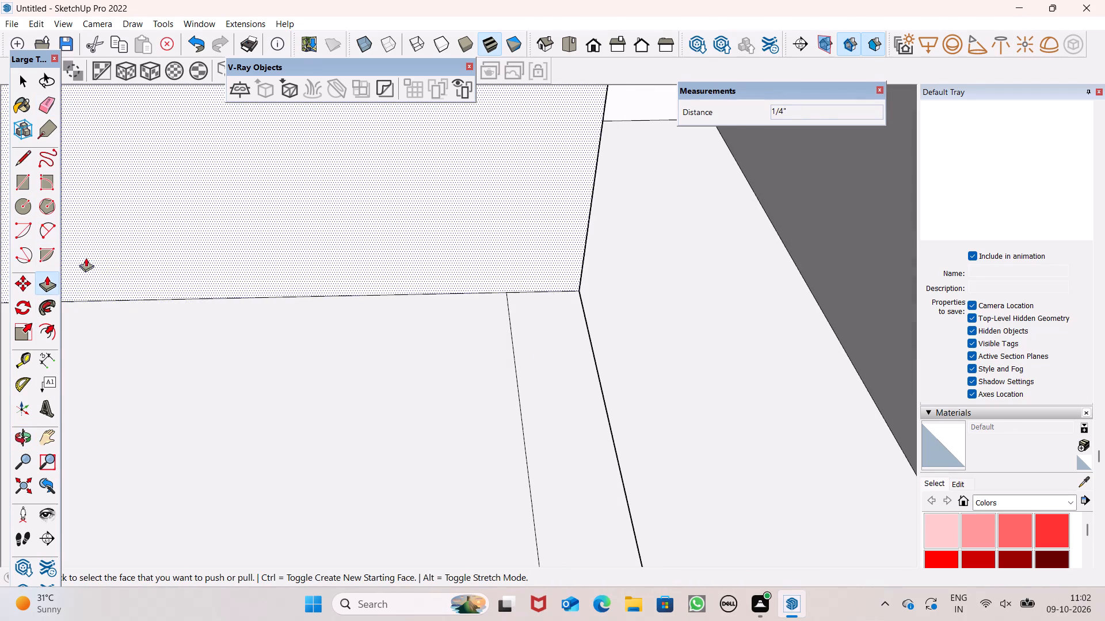
left_click(44, 103)
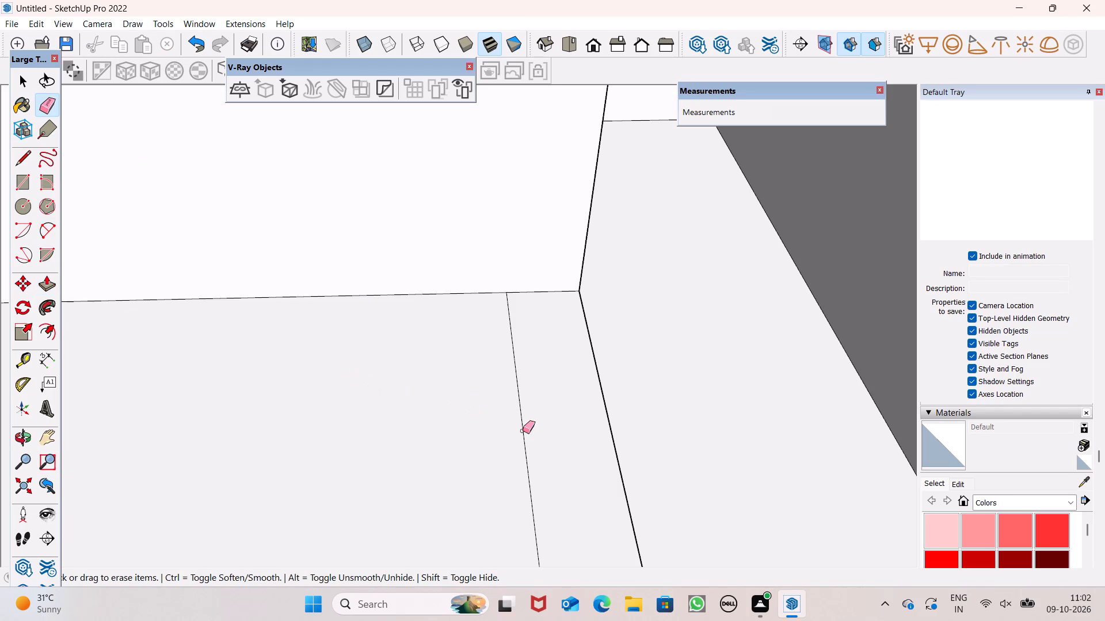
scroll(518, 337, "down", 8)
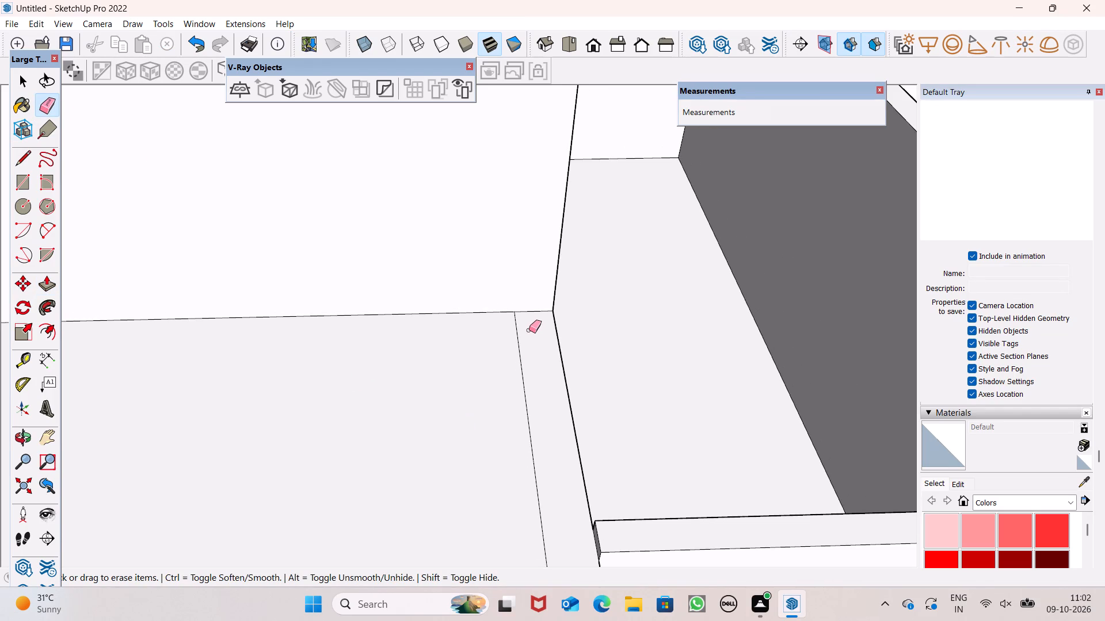
scroll(529, 330, "down", 6)
left_click_drag(538, 424, 528, 429)
scroll(527, 251, "down", 4)
scroll(513, 316, "up", 12)
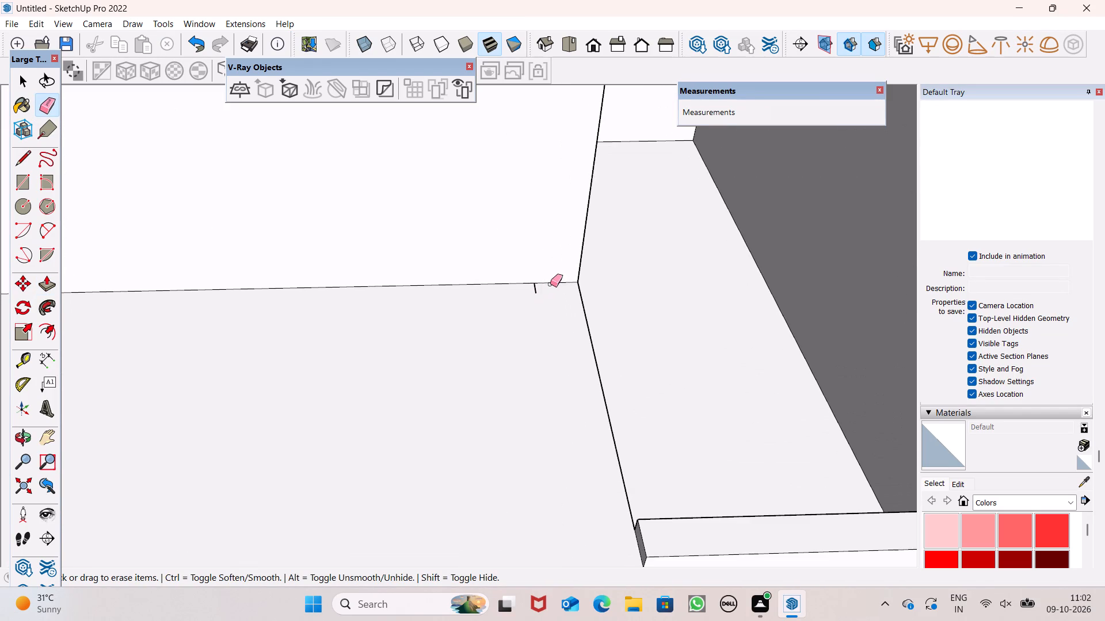
left_click_drag(547, 285, 531, 290)
Examine the upper-storey walls and the slab's junction with the partition top from several angles.
scroll(540, 267, "down", 19)
middle_click_drag(548, 377, 596, 444)
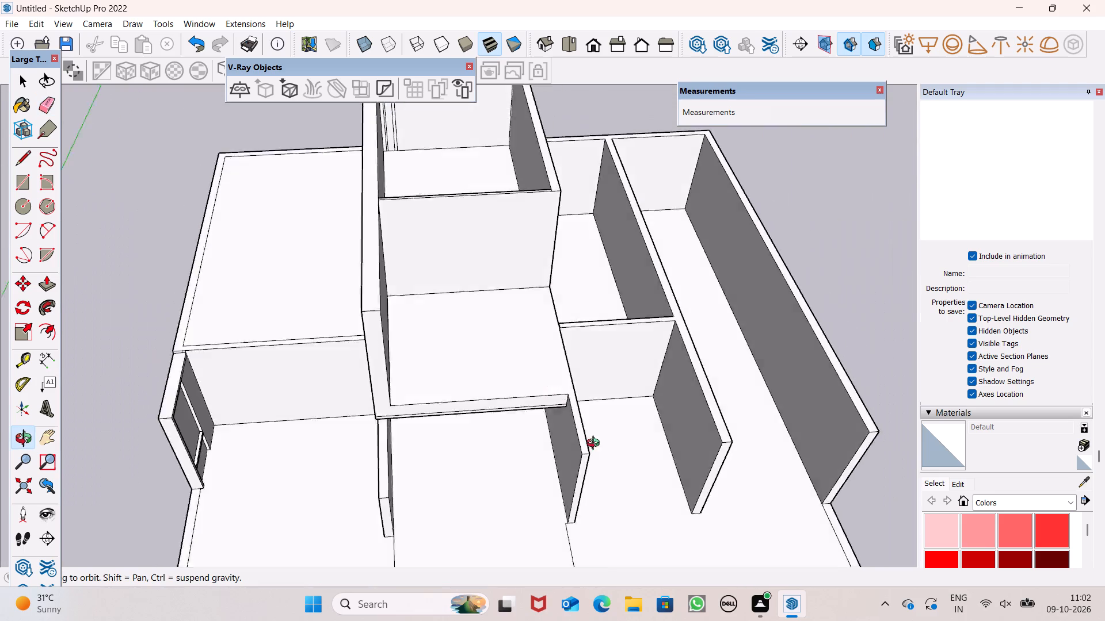
middle_click_drag(596, 444, 442, 212)
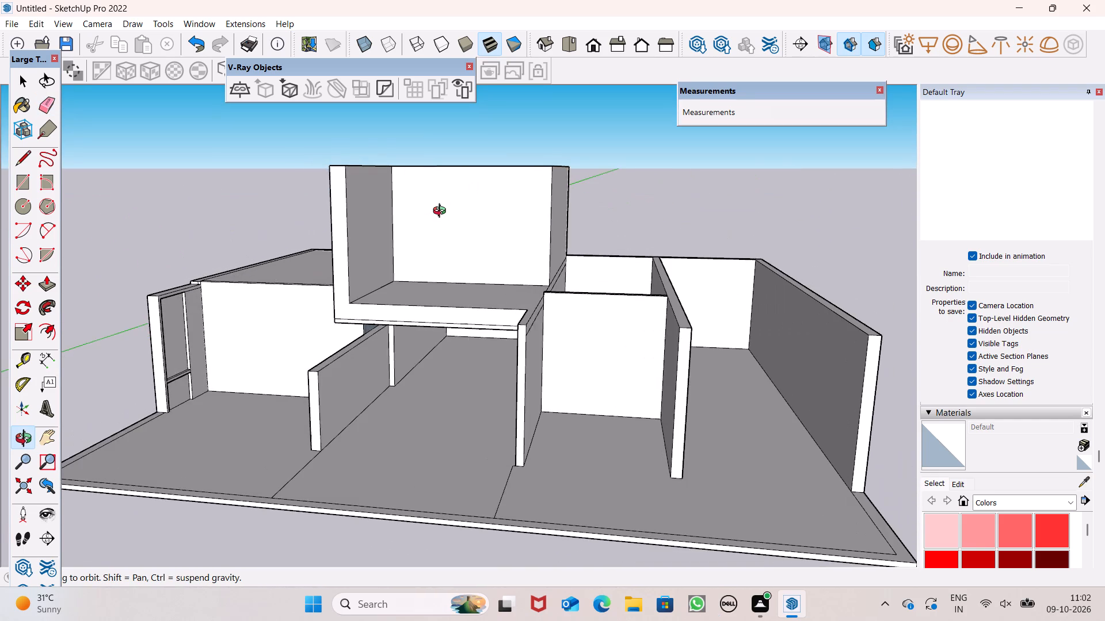
middle_click_drag(442, 212, 467, 214)
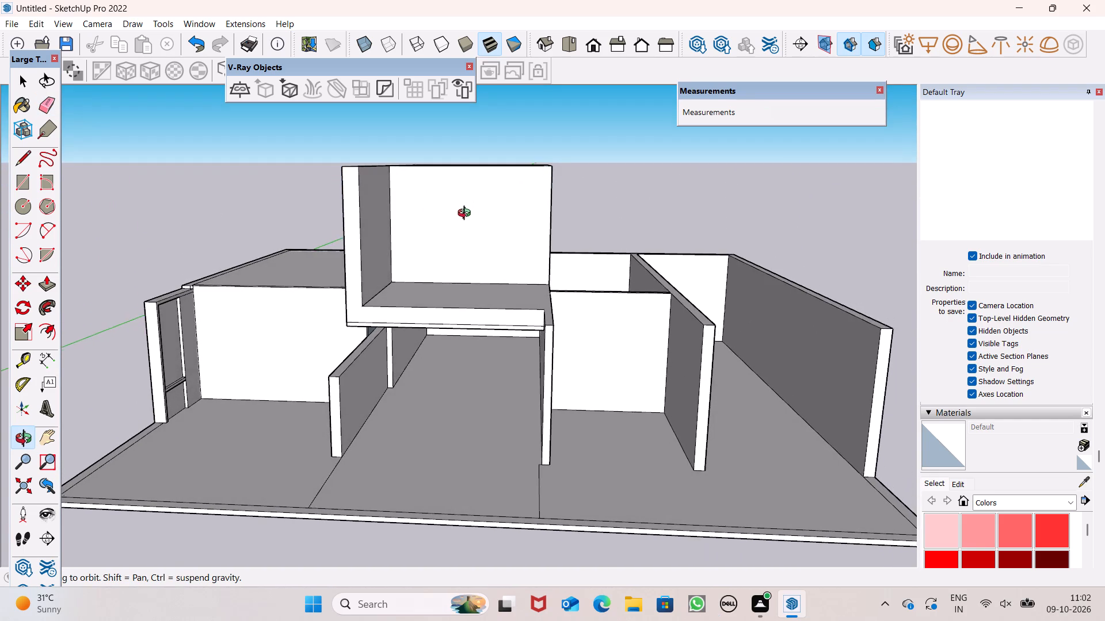
middle_click_drag(467, 214, 476, 194)
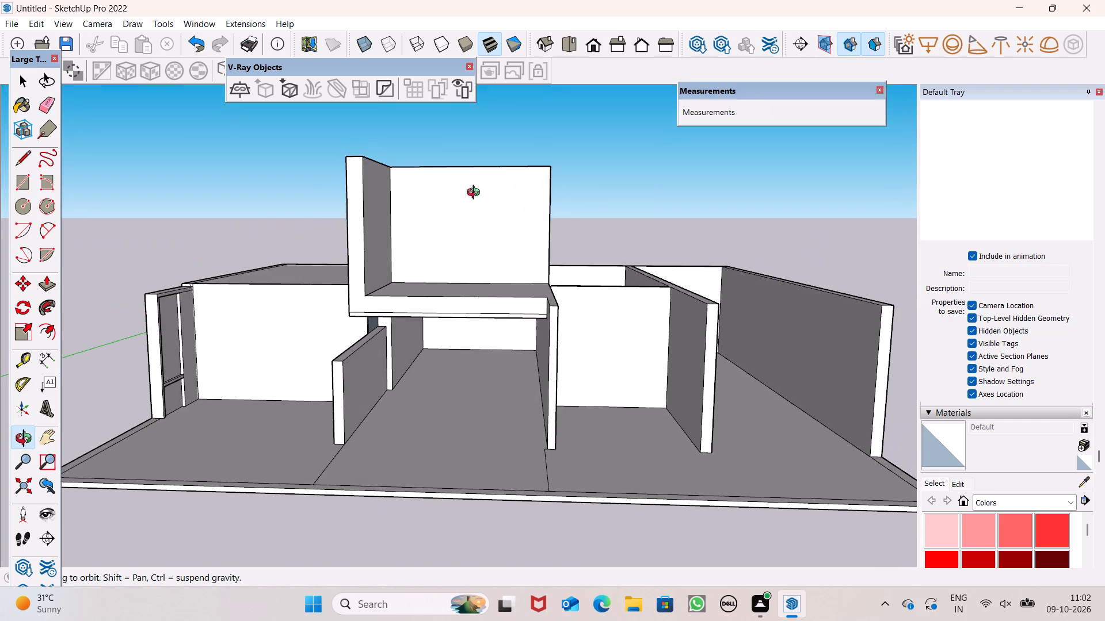
middle_click_drag(476, 194, 470, 202)
scroll(575, 339, "up", 6)
middle_click_drag(526, 322, 460, 442)
scroll(472, 450, "up", 1)
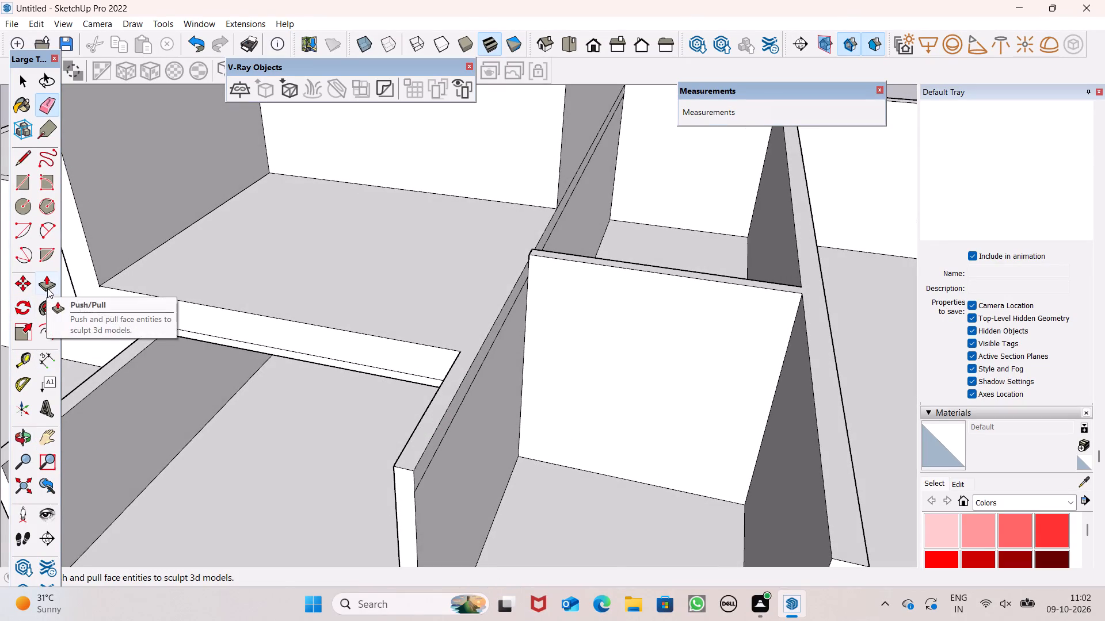
Draw a 12' 4 1/4" line from the slab's front corner back to the upper cross wall, separating the partition top from the slab.
scroll(220, 262, "down", 3)
middle_click_drag(314, 353, 483, 224)
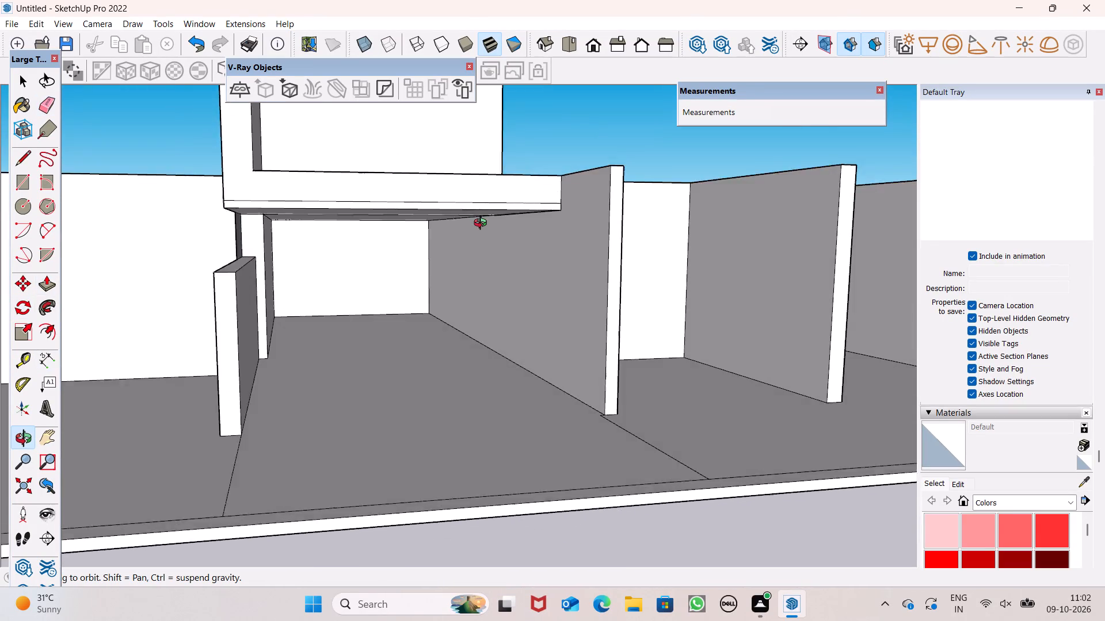
middle_click_drag(483, 224, 416, 271)
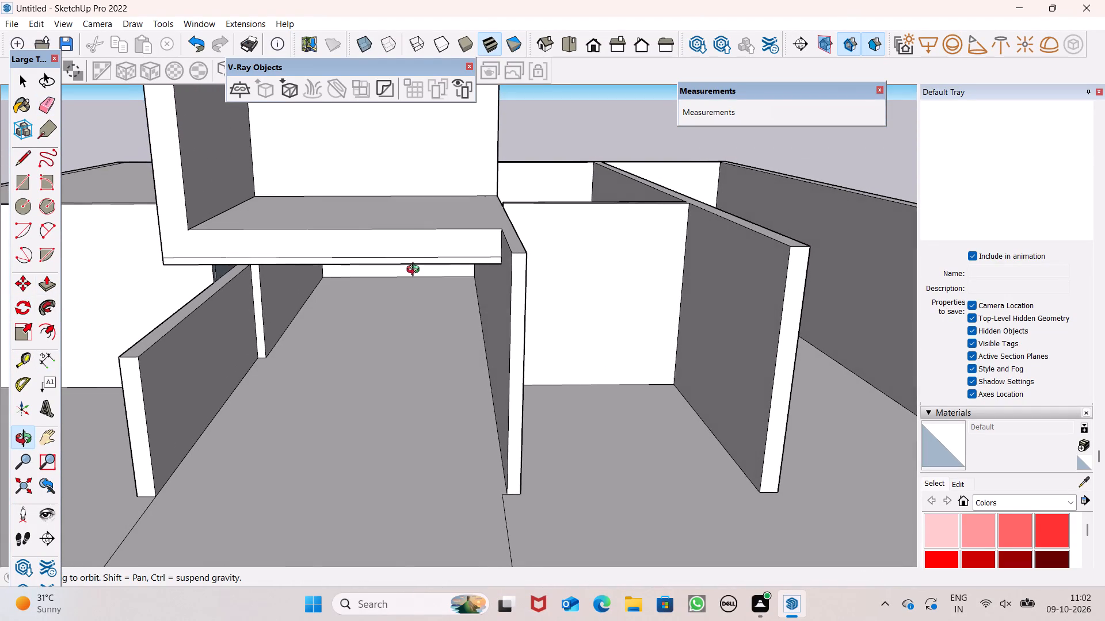
middle_click_drag(416, 271, 416, 272)
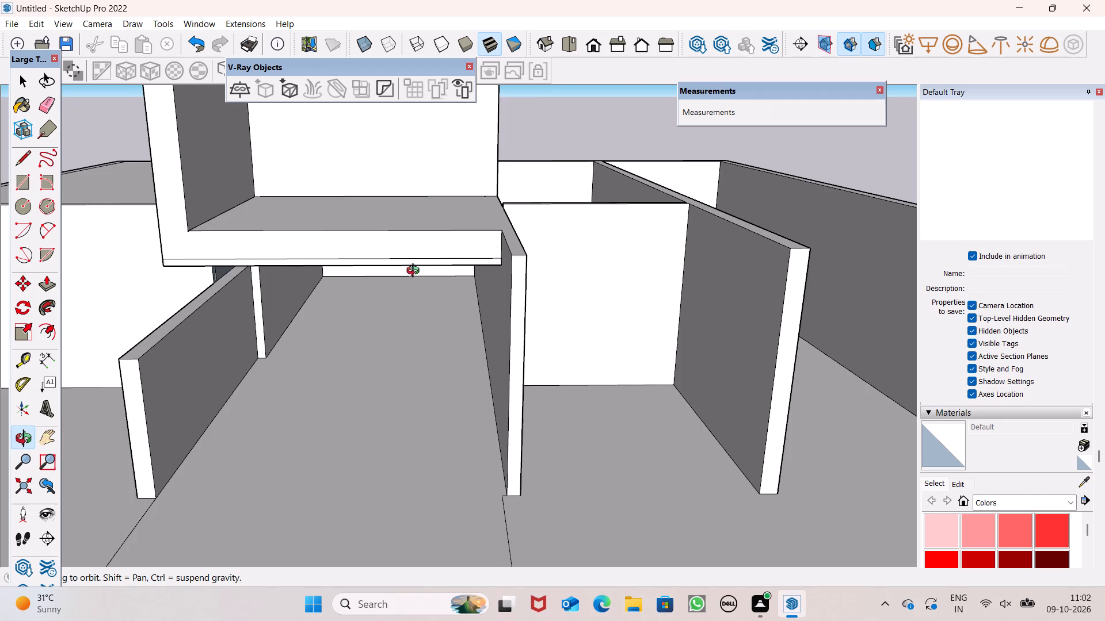
middle_click_drag(416, 272, 415, 259)
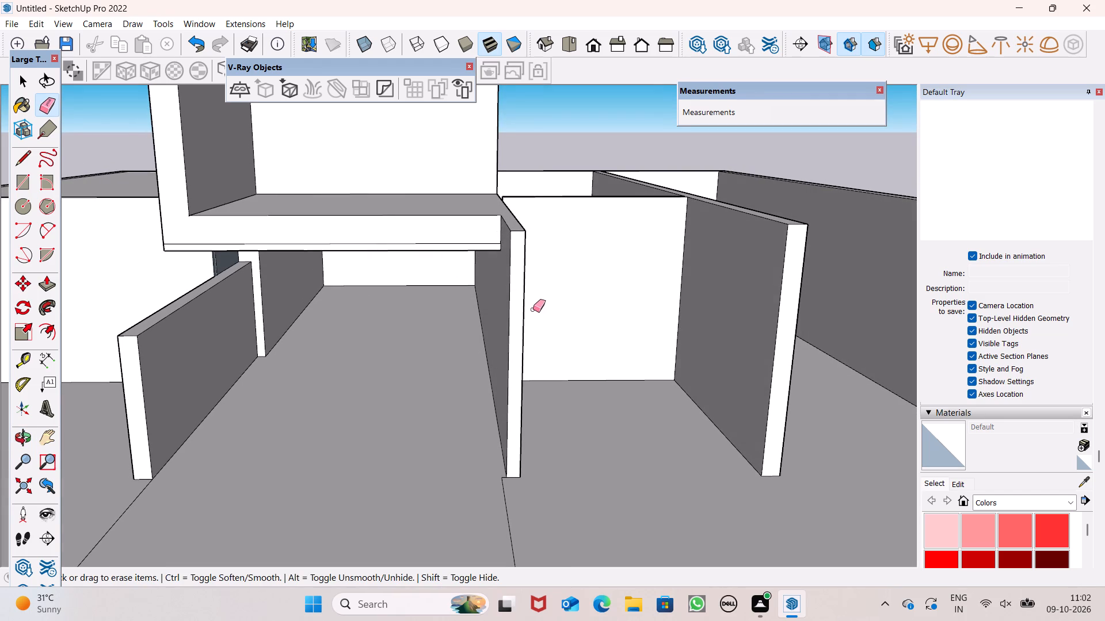
scroll(536, 286, "up", 1)
middle_click_drag(536, 286, 540, 274)
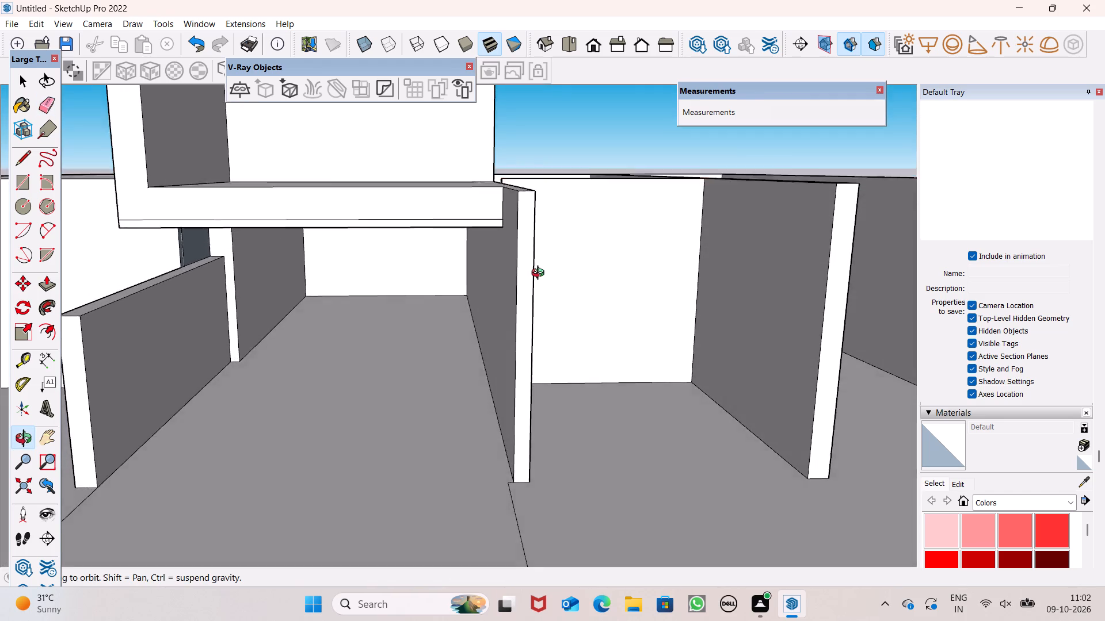
middle_click_drag(540, 274, 525, 331)
scroll(508, 287, "up", 2)
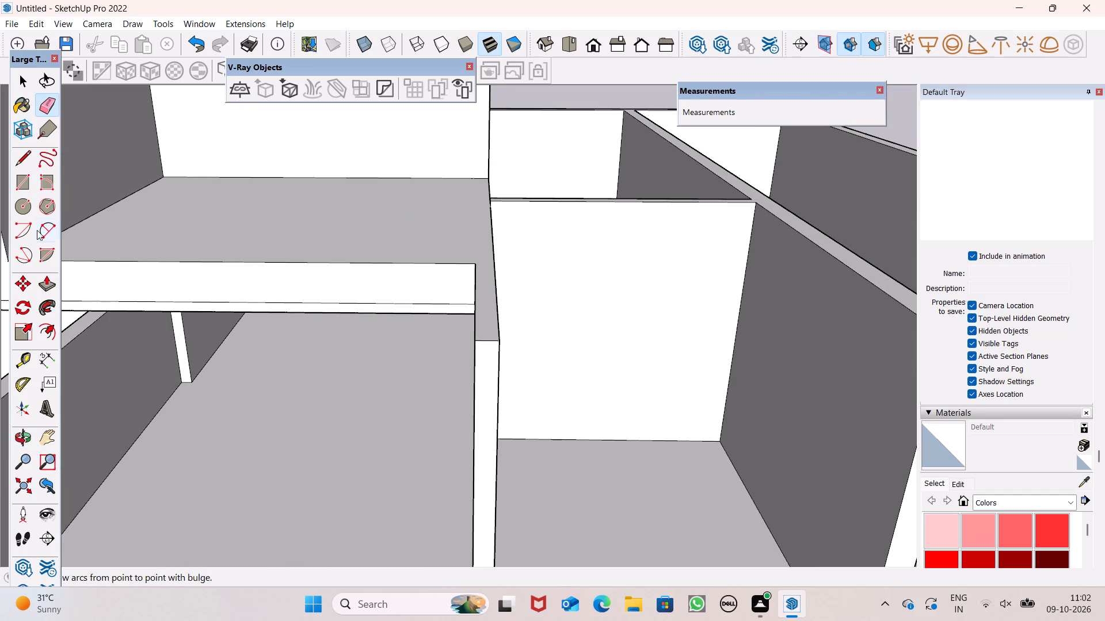
left_click(26, 161)
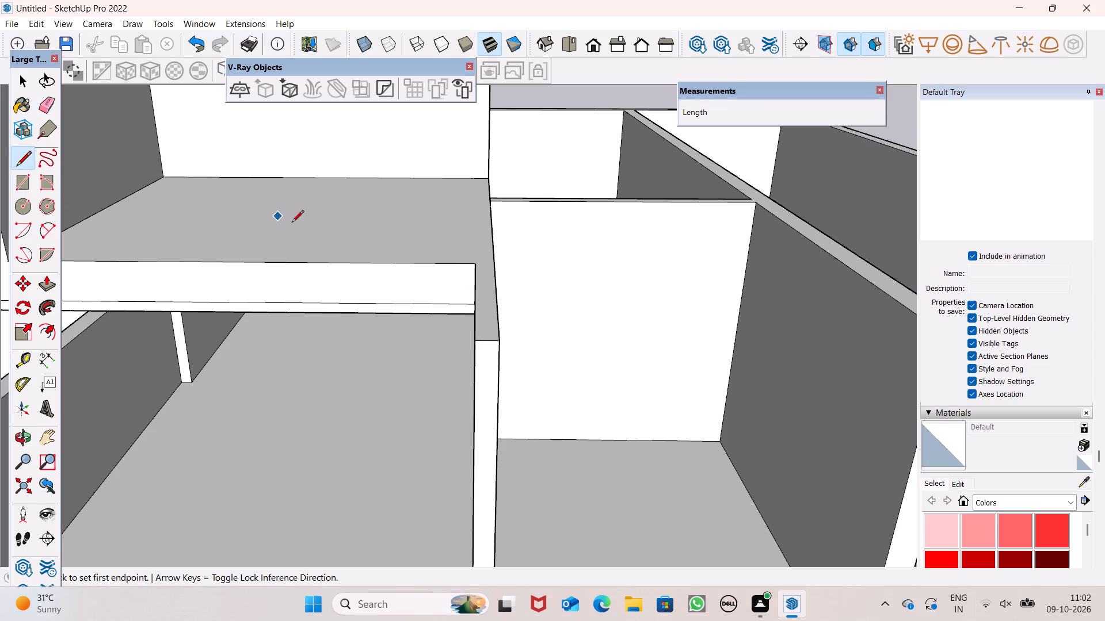
left_click(475, 268)
left_click(474, 177)
Push the narrow partition-top strip beside the slab down by 9 11/16".
left_click(47, 286)
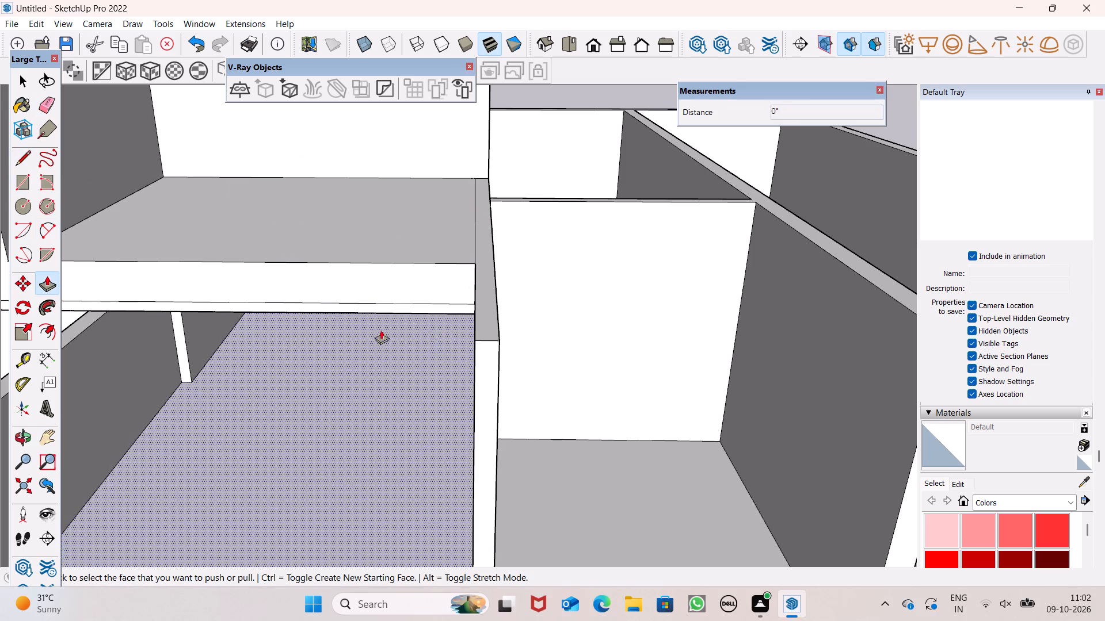
left_click_drag(482, 281, 489, 323)
middle_click_drag(480, 328, 382, 282)
scroll(374, 251, "up", 8)
left_click_drag(391, 250, 406, 323)
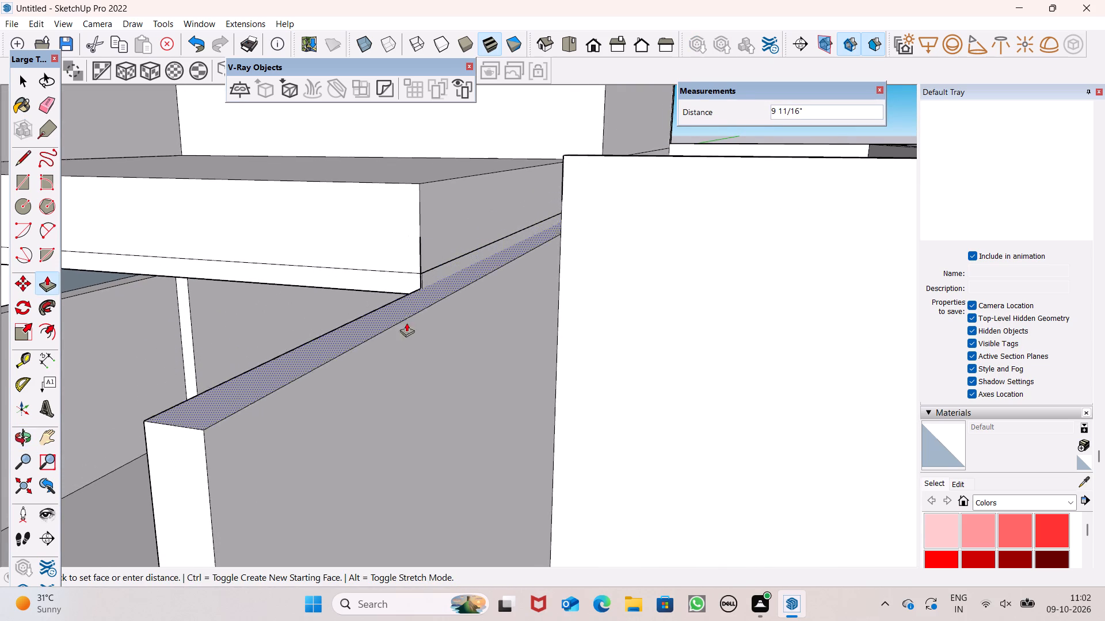
left_click_drag(406, 323, 404, 313)
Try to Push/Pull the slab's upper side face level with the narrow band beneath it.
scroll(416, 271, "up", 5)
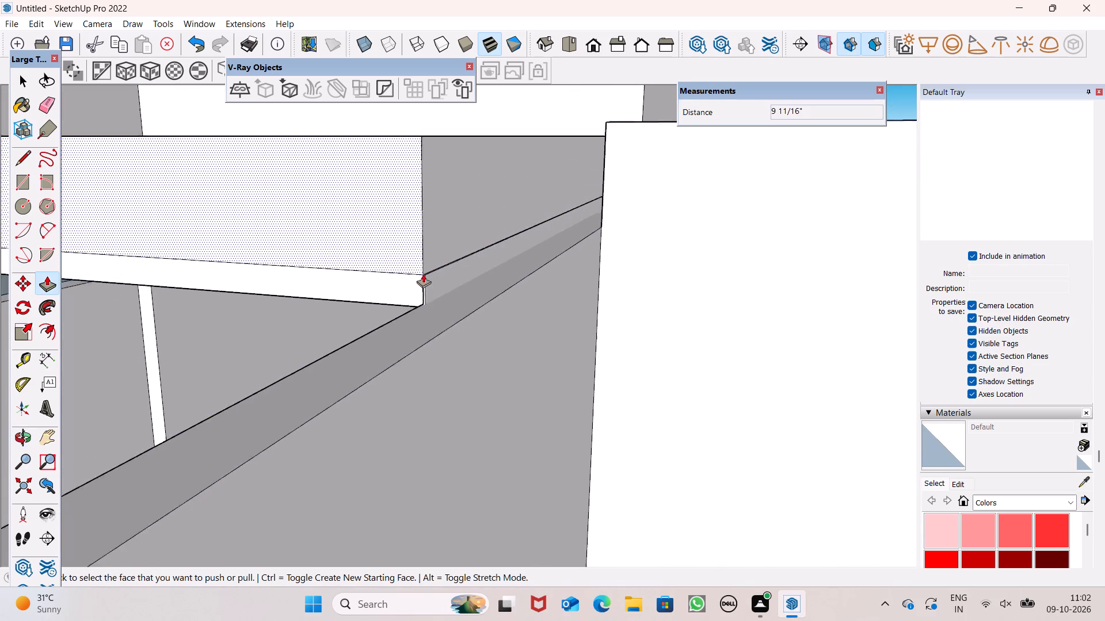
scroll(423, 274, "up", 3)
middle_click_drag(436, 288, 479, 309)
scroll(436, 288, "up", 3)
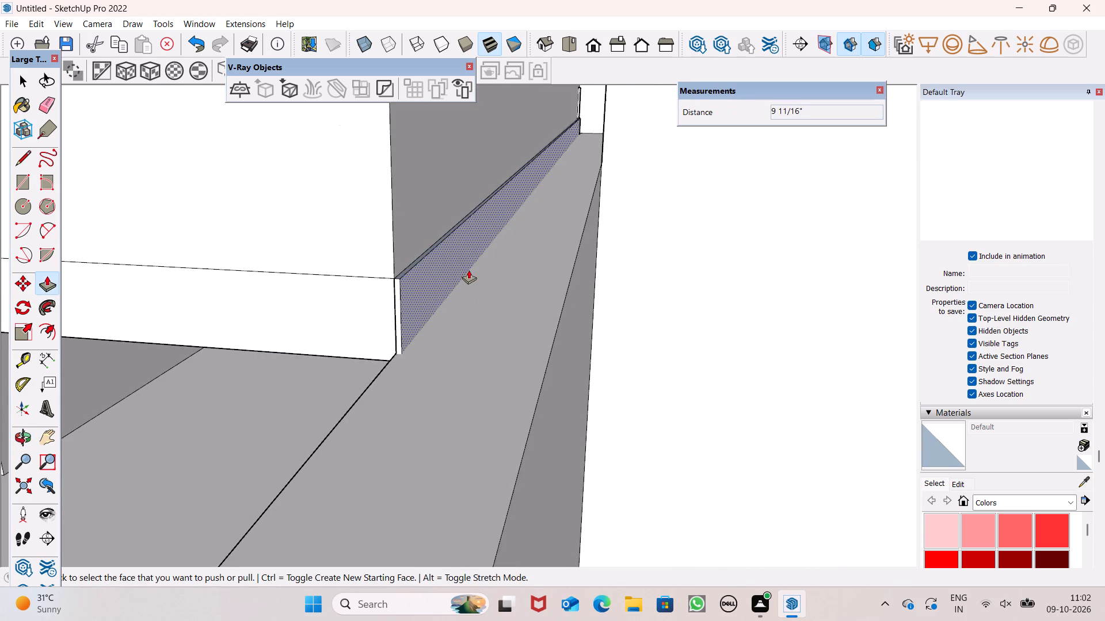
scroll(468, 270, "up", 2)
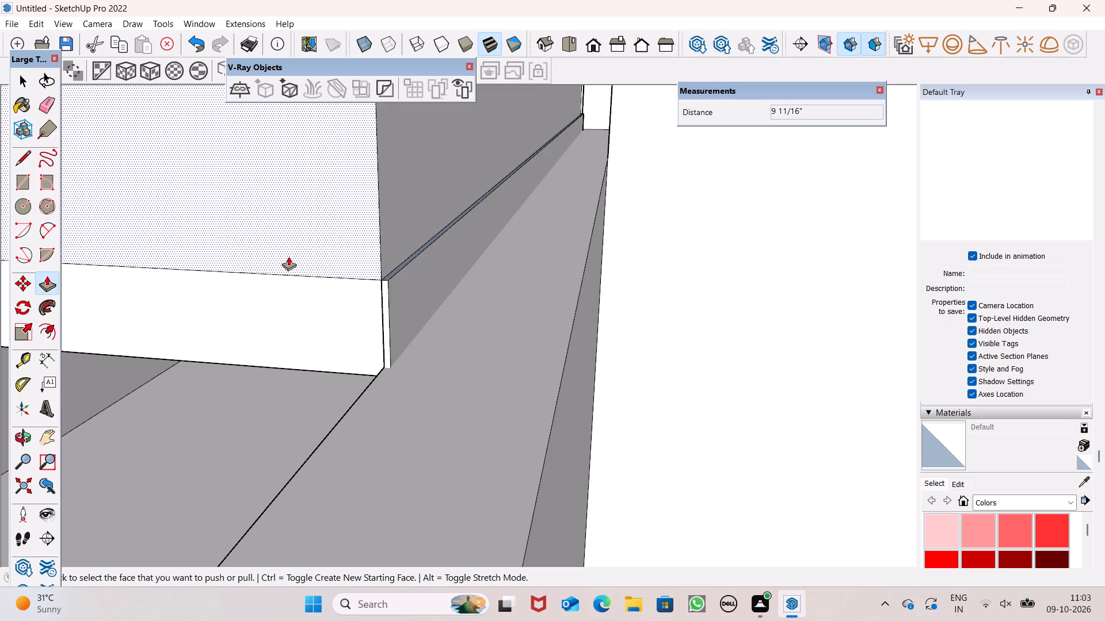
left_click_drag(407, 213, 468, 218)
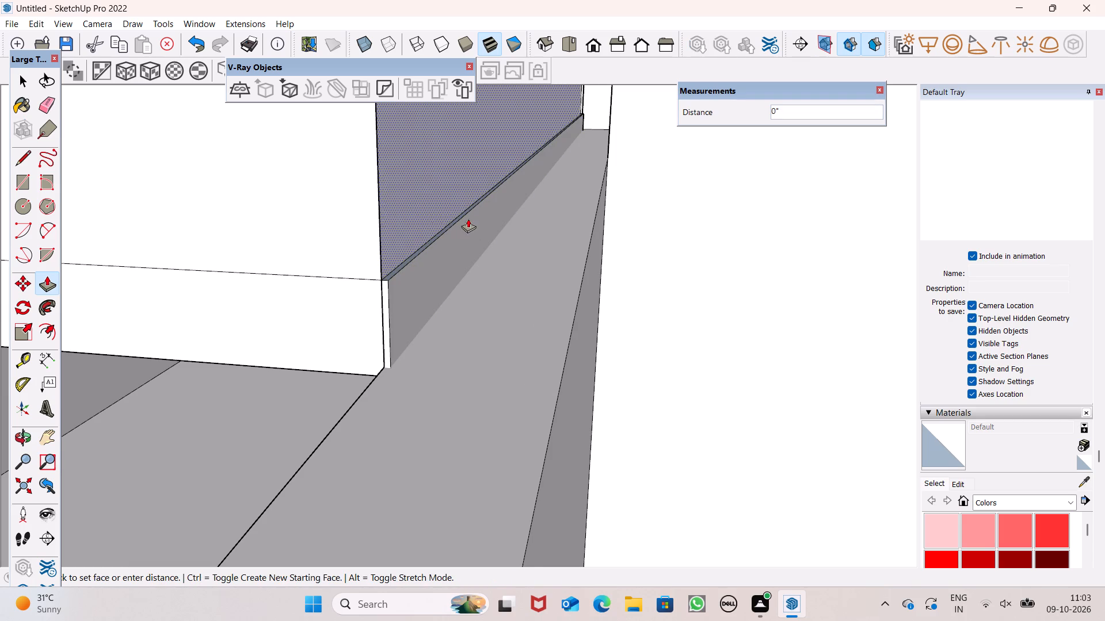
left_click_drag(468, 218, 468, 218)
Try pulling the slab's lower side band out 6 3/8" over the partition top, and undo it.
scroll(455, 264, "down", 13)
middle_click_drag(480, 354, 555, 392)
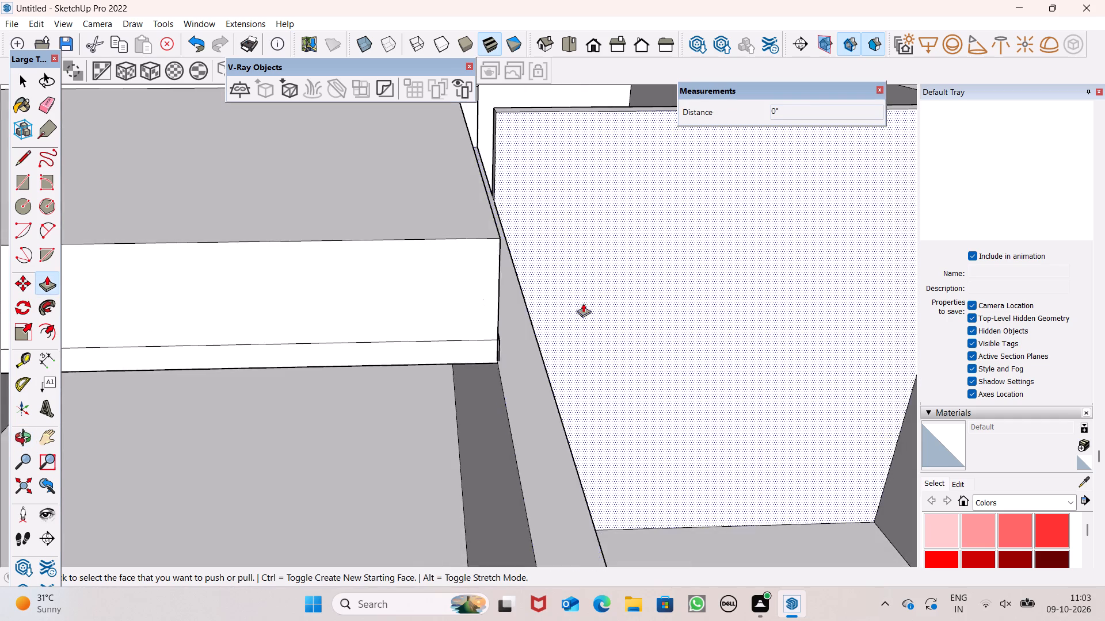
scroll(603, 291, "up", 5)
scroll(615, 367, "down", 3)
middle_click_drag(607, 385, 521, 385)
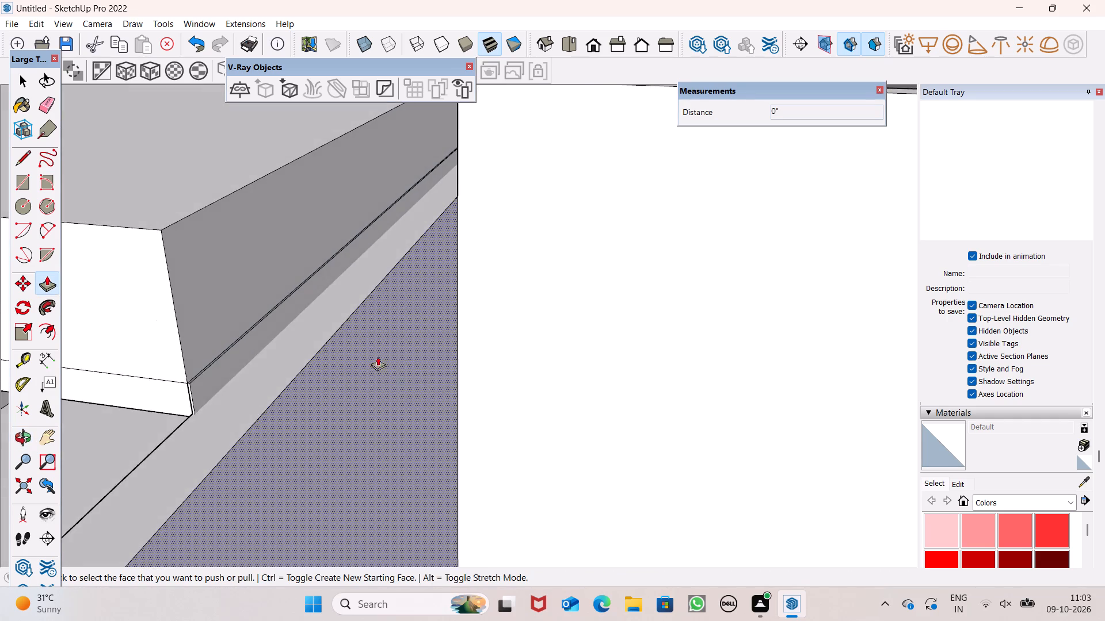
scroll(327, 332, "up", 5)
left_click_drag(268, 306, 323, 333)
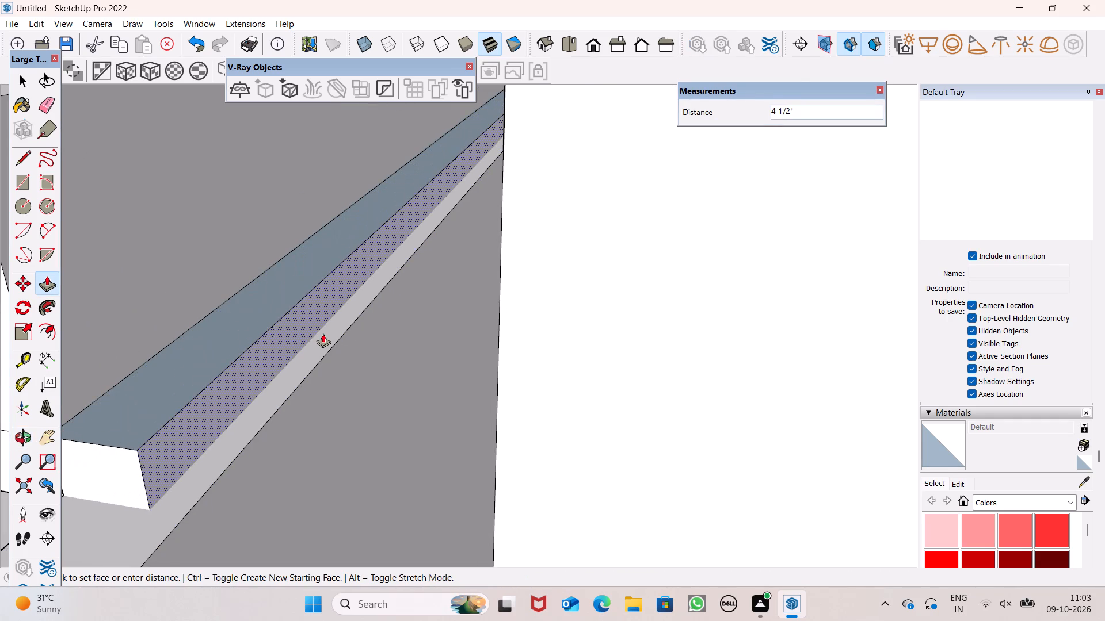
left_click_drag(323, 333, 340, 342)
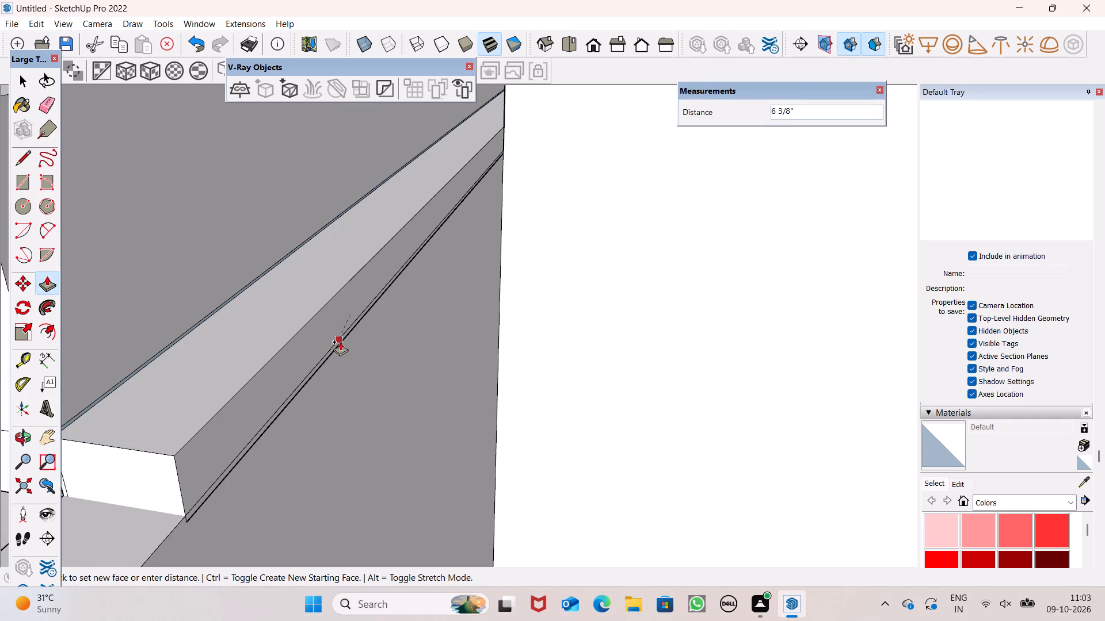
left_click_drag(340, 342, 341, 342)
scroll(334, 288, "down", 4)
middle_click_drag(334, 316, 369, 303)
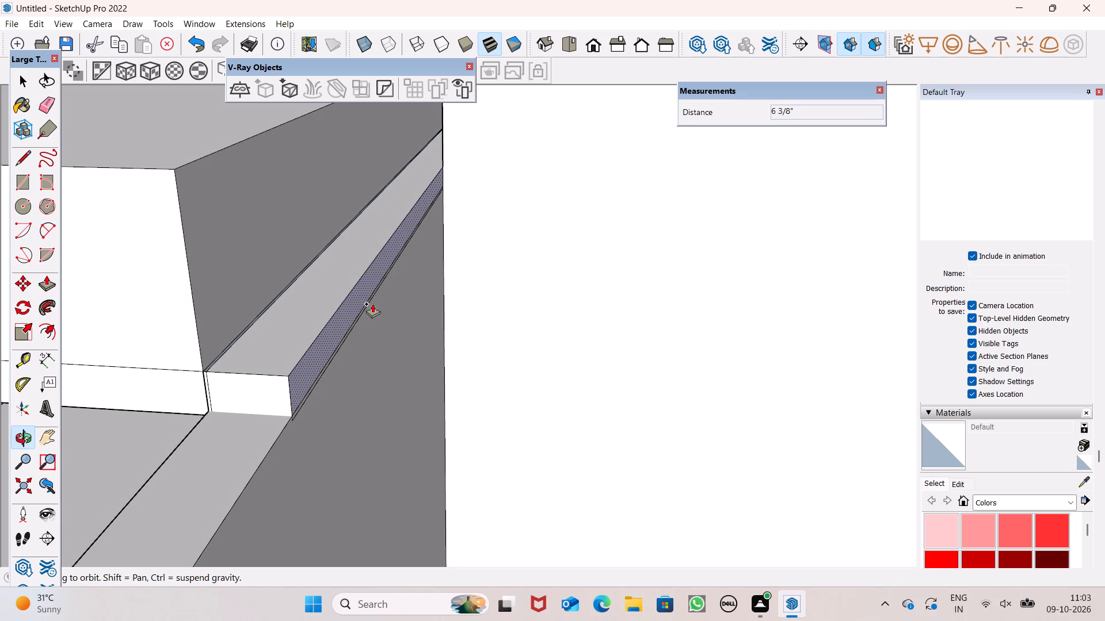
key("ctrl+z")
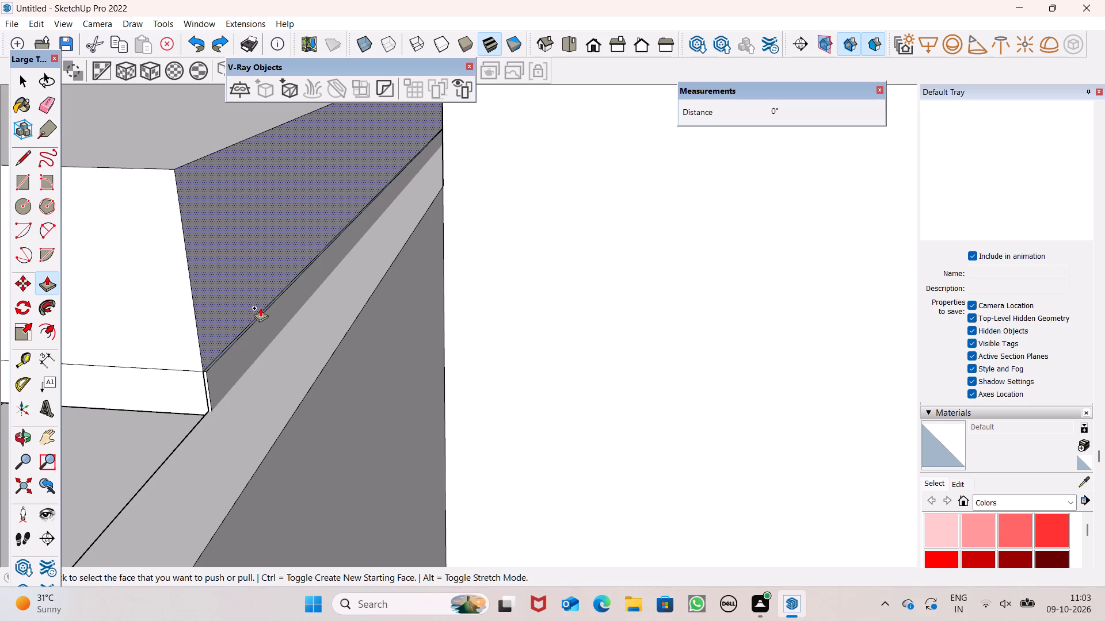
Pull the slab's side face out about 6 9/16" to cover the full thickness of the partition top.
scroll(261, 308, "down", 4)
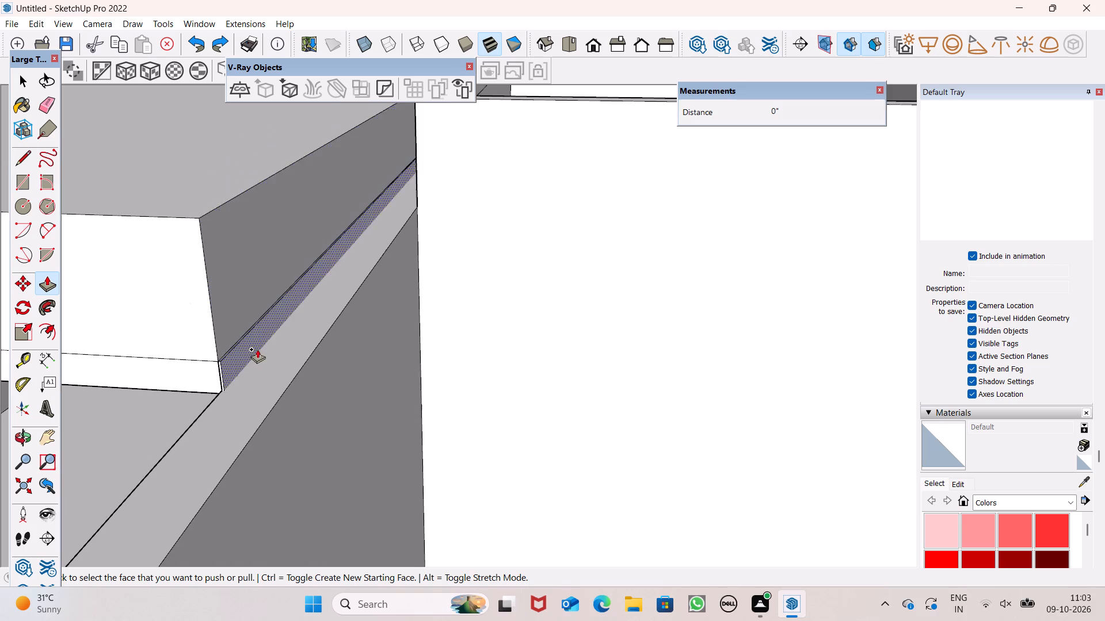
middle_click_drag(276, 362, 349, 317)
scroll(349, 274, "down", 6)
middle_click_drag(336, 298, 279, 348)
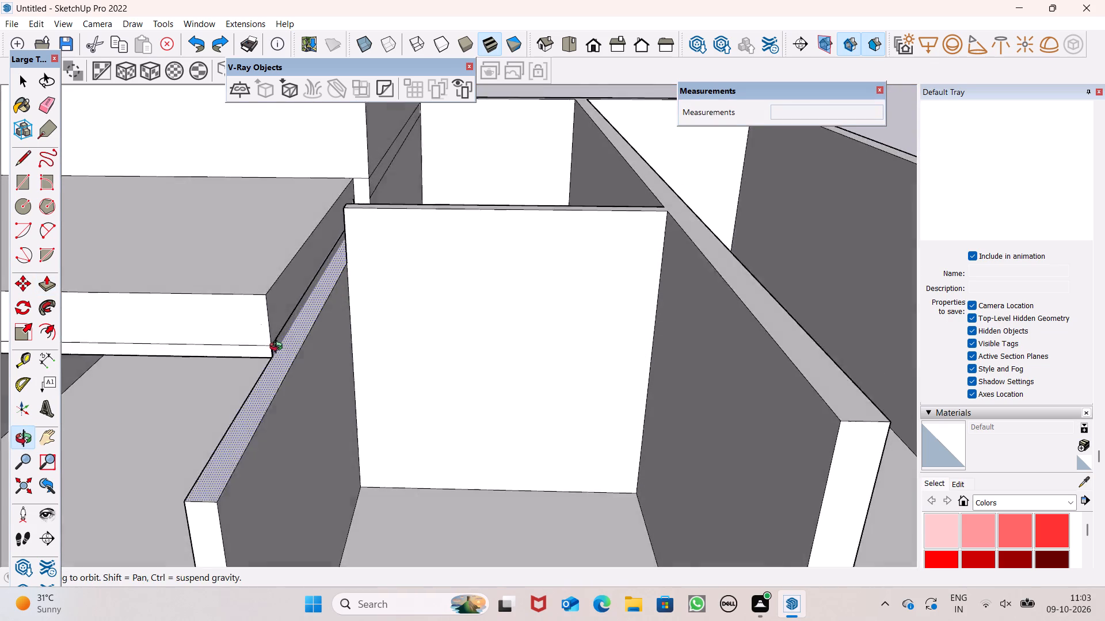
middle_click_drag(279, 348, 237, 331)
scroll(250, 291, "up", 8)
left_click_drag(249, 293, 272, 298)
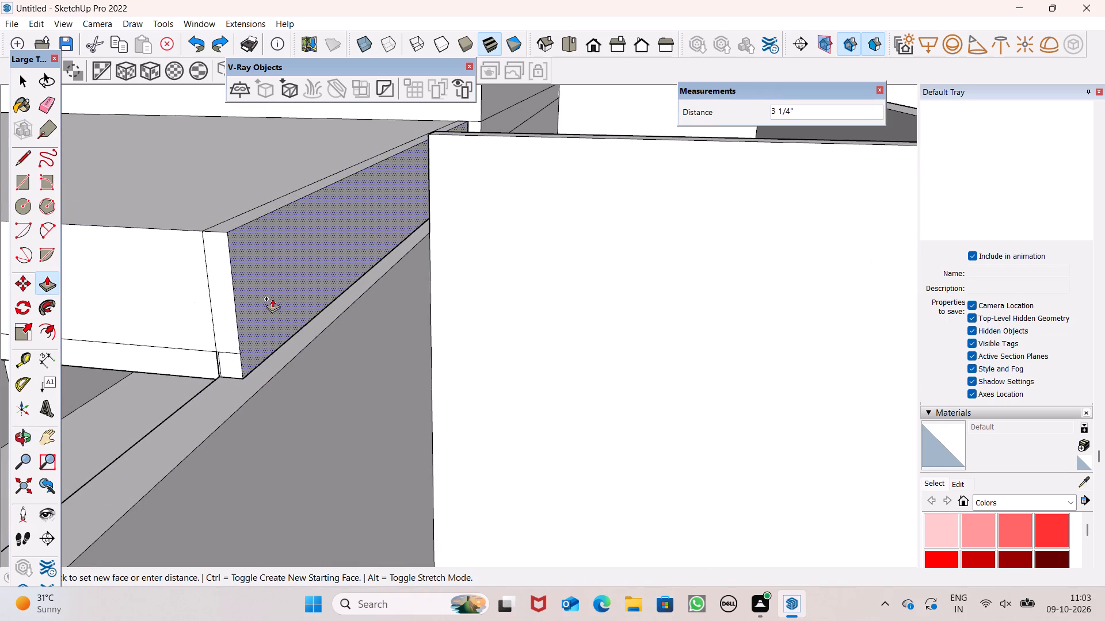
left_click_drag(272, 298, 281, 411)
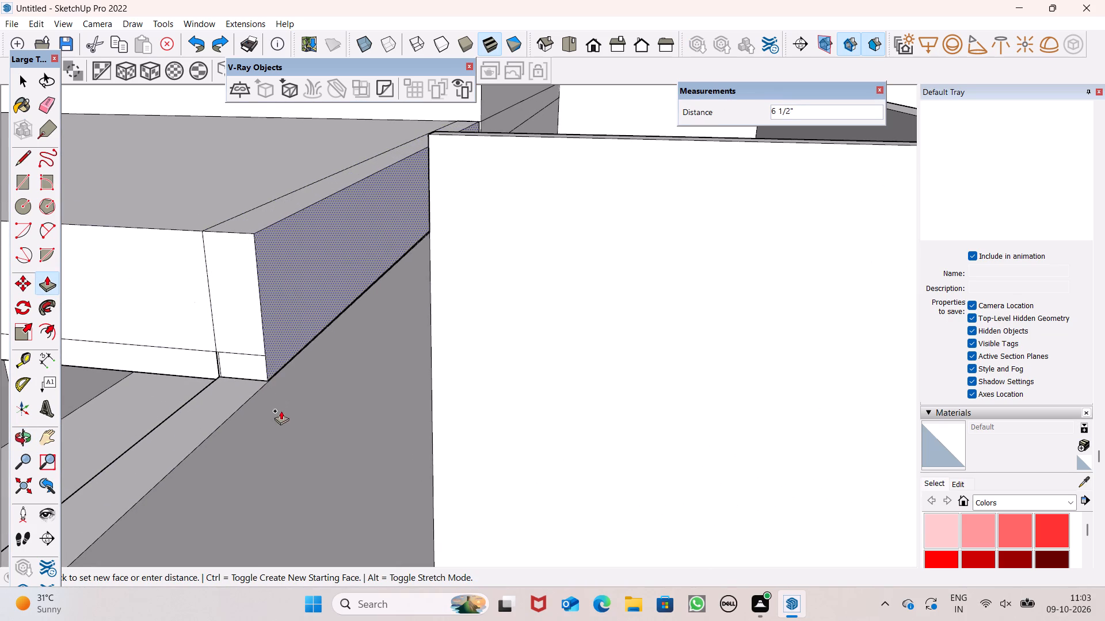
left_click_drag(281, 411, 208, 454)
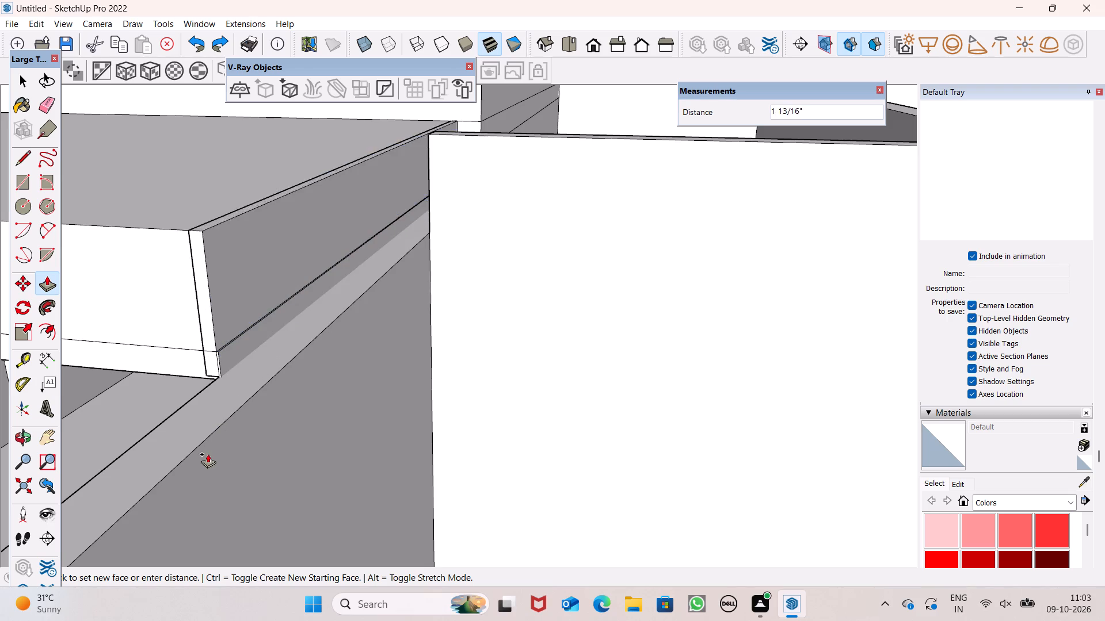
left_click_drag(208, 454, 179, 467)
Push/Pull the lower end face of the slab extension level with the slab's front face.
scroll(203, 304, "down", 5)
middle_click_drag(245, 334, 287, 378)
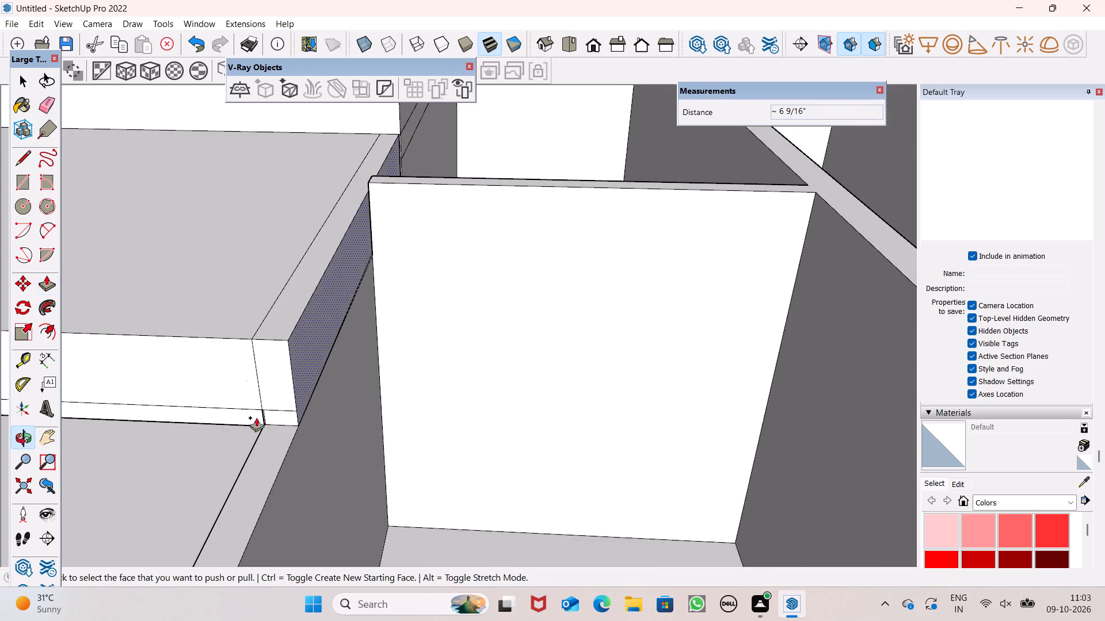
scroll(246, 436, "up", 4)
scroll(250, 438, "down", 1)
scroll(251, 439, "up", 2)
scroll(313, 374, "down", 4)
middle_click_drag(352, 376, 313, 396)
scroll(326, 346, "up", 1)
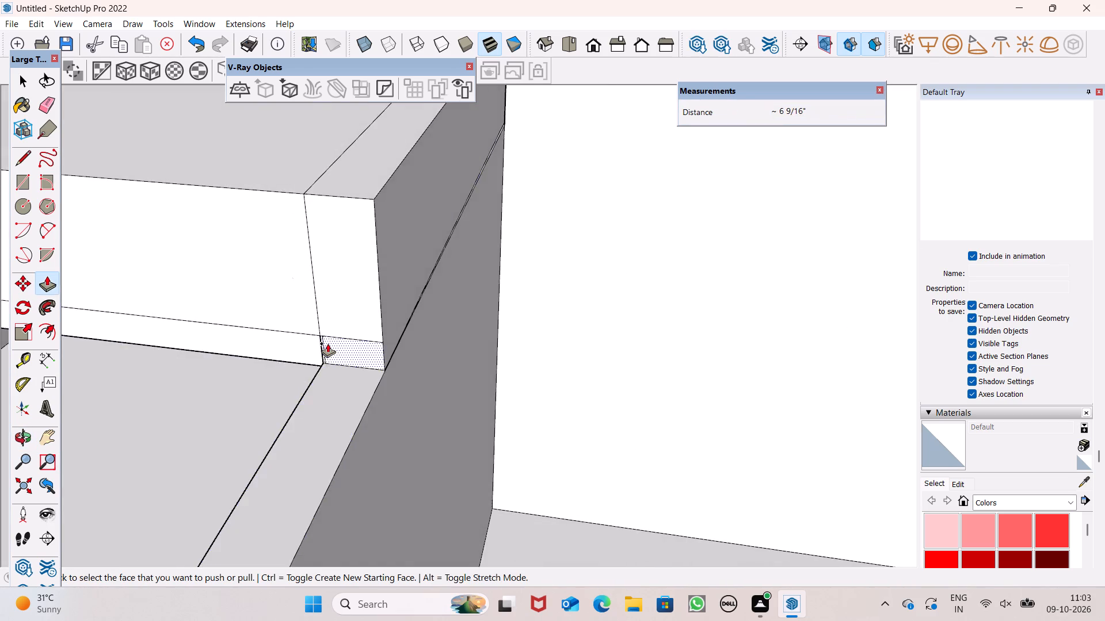
scroll(327, 343, "up", 13)
left_click_drag(330, 367, 224, 327)
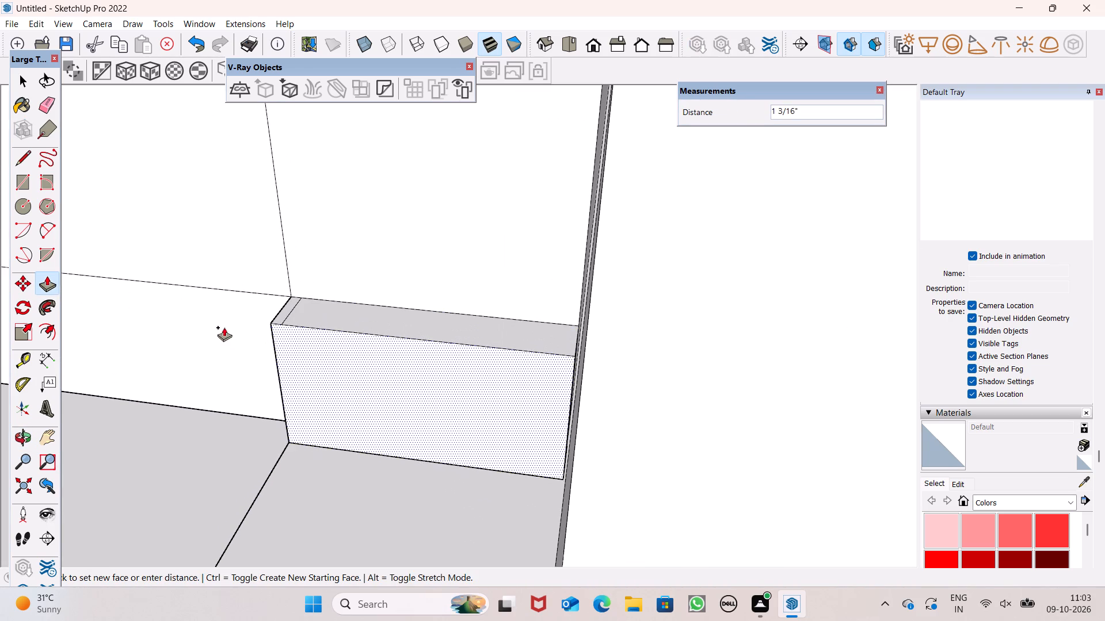
left_click_drag(224, 327, 204, 290)
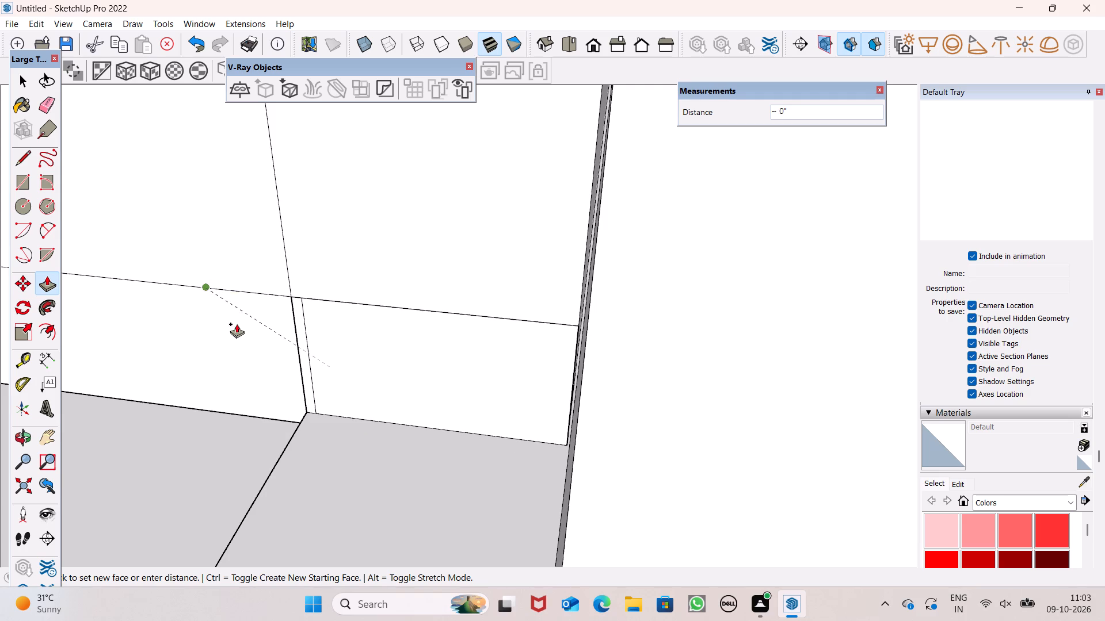
Push/Pull the thin sliver face at the slab extension's lower front corner toward the adjoining lower band.
scroll(296, 447, "up", 6)
scroll(379, 354, "down", 8)
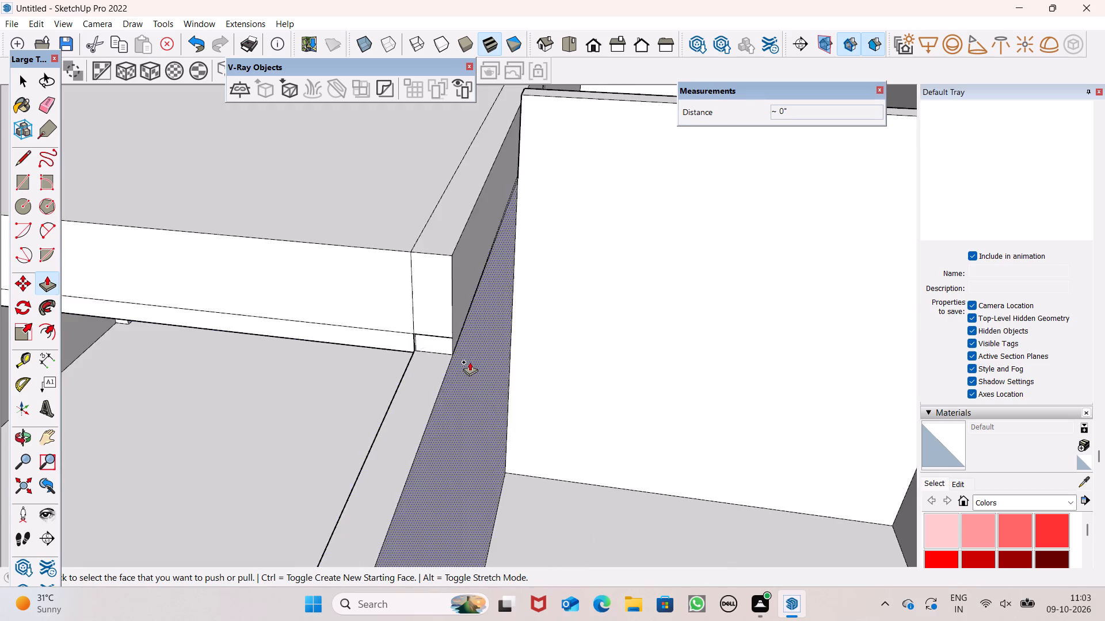
middle_click_drag(470, 361, 341, 355)
scroll(293, 325, "up", 20)
scroll(293, 325, "up", 2)
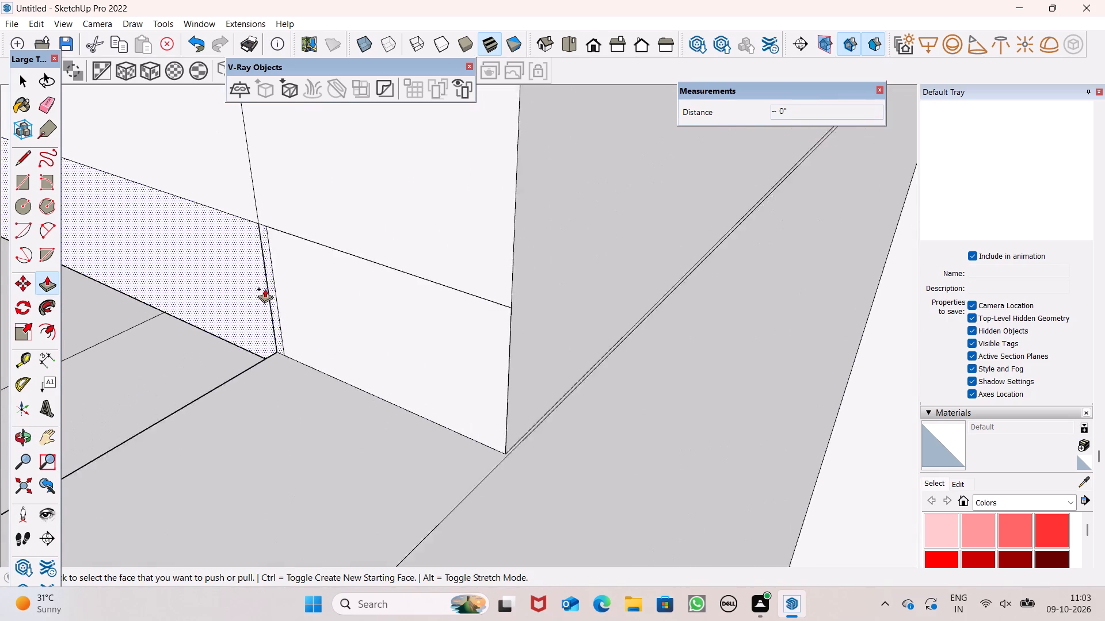
scroll(265, 289, "up", 5)
middle_click_drag(303, 369, 268, 390)
scroll(284, 370, "up", 3)
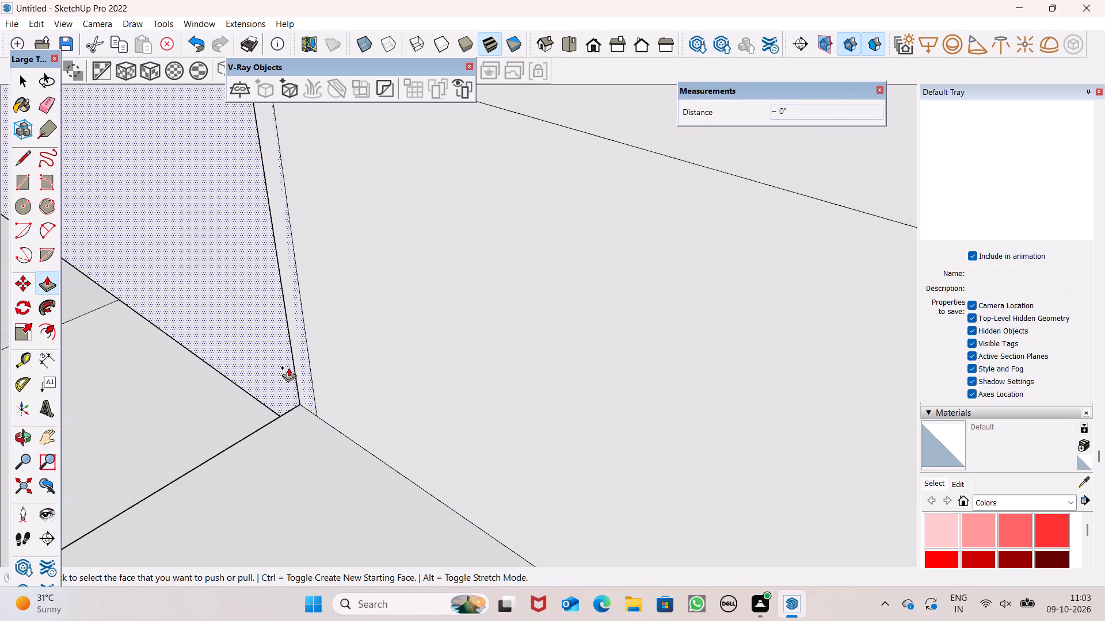
left_click_drag(310, 386, 294, 396)
key("space")
Examine the front corner where the slab extension, its lower band and the partition top meet.
scroll(311, 371, "down", 4)
middle_click_drag(375, 431, 531, 338)
scroll(559, 301, "down", 3)
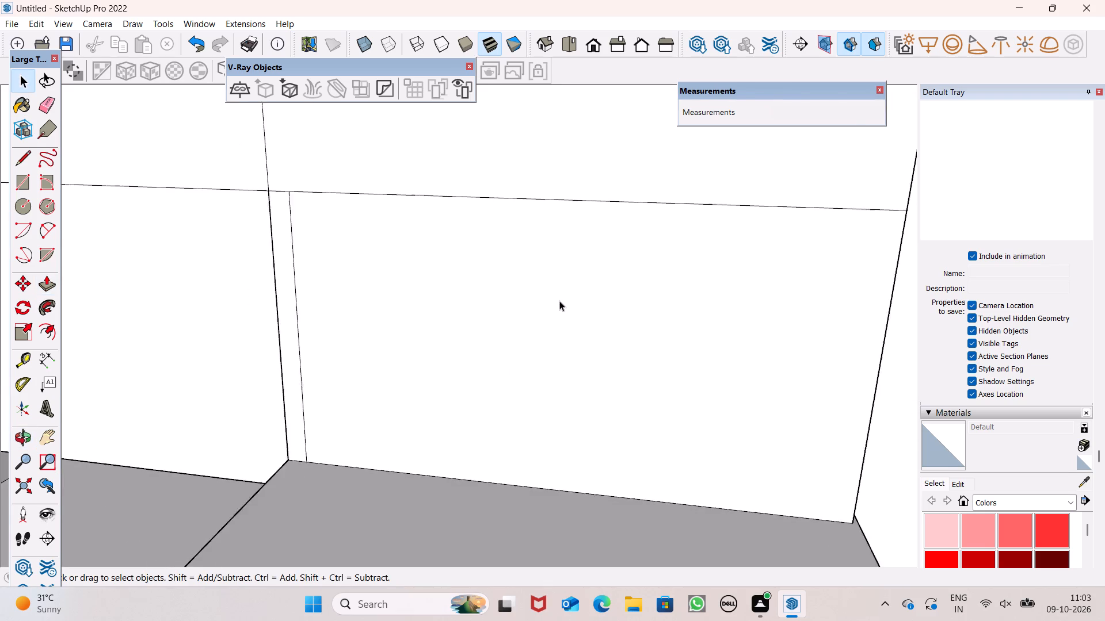
scroll(559, 301, "down", 5)
scroll(174, 187, "down", 3)
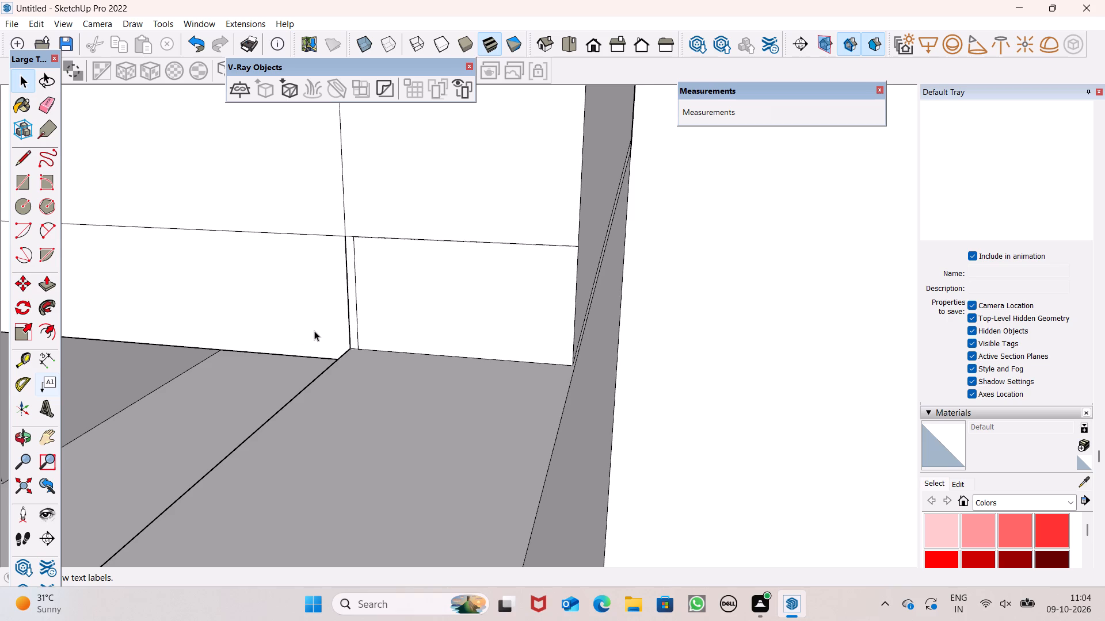
scroll(345, 240, "down", 6)
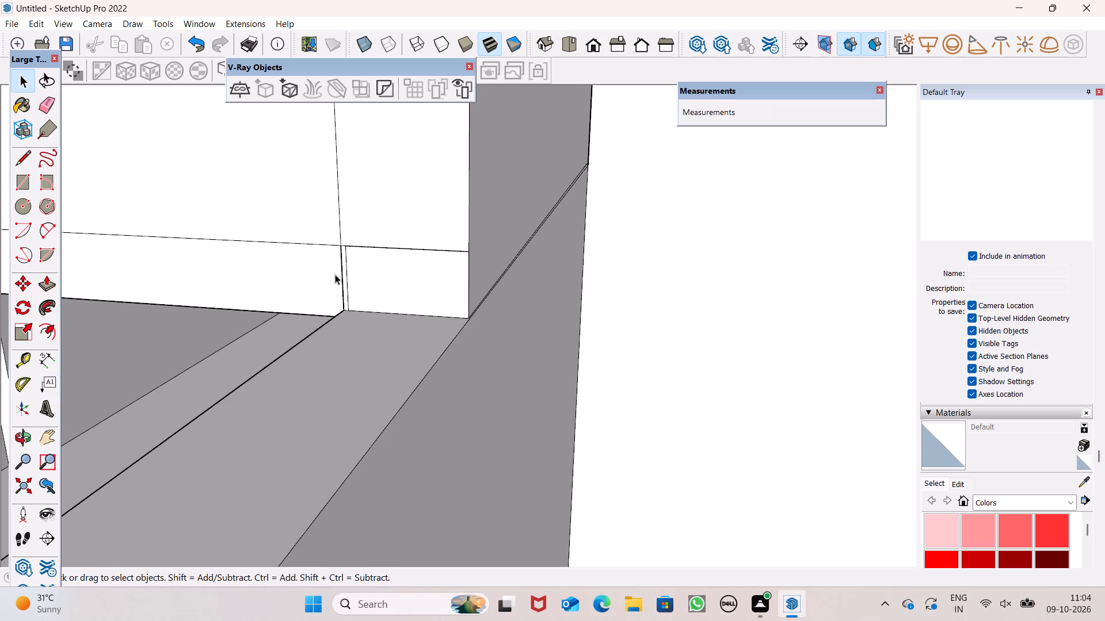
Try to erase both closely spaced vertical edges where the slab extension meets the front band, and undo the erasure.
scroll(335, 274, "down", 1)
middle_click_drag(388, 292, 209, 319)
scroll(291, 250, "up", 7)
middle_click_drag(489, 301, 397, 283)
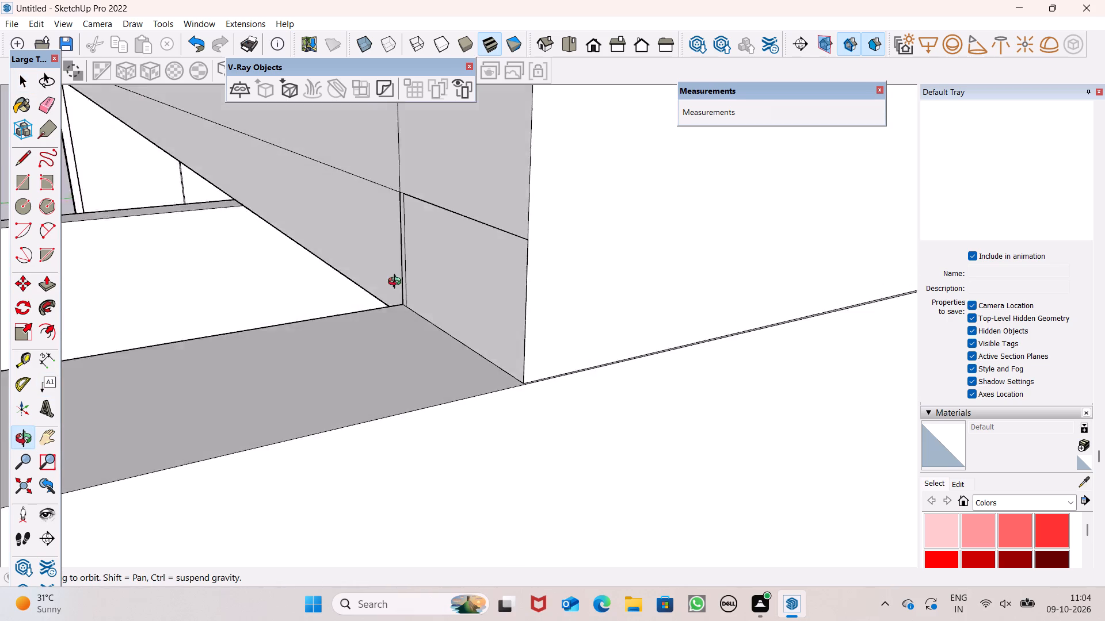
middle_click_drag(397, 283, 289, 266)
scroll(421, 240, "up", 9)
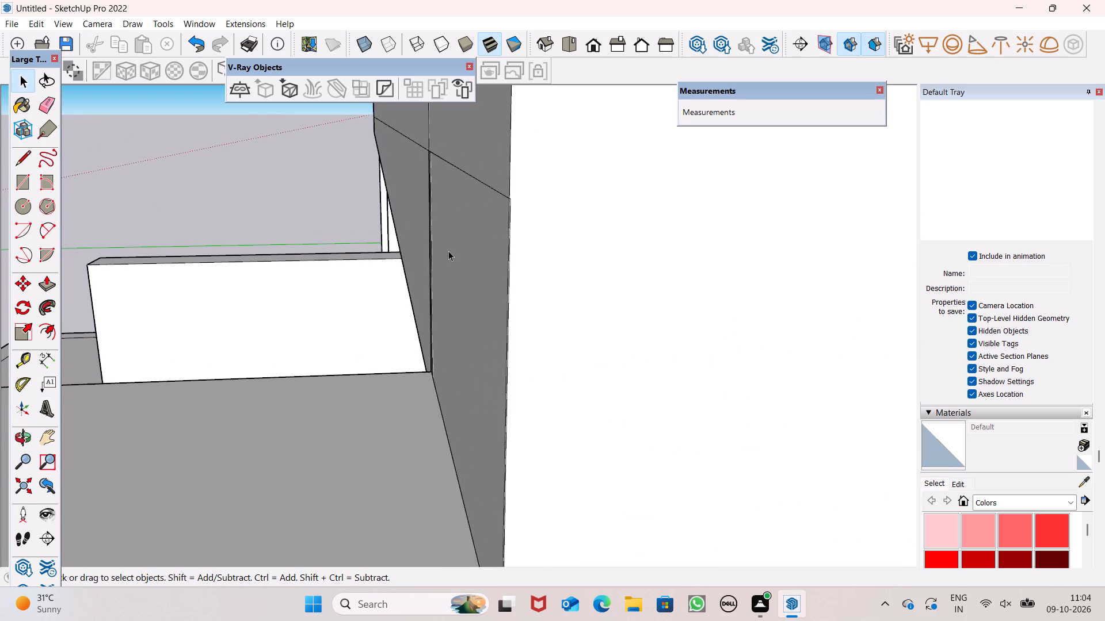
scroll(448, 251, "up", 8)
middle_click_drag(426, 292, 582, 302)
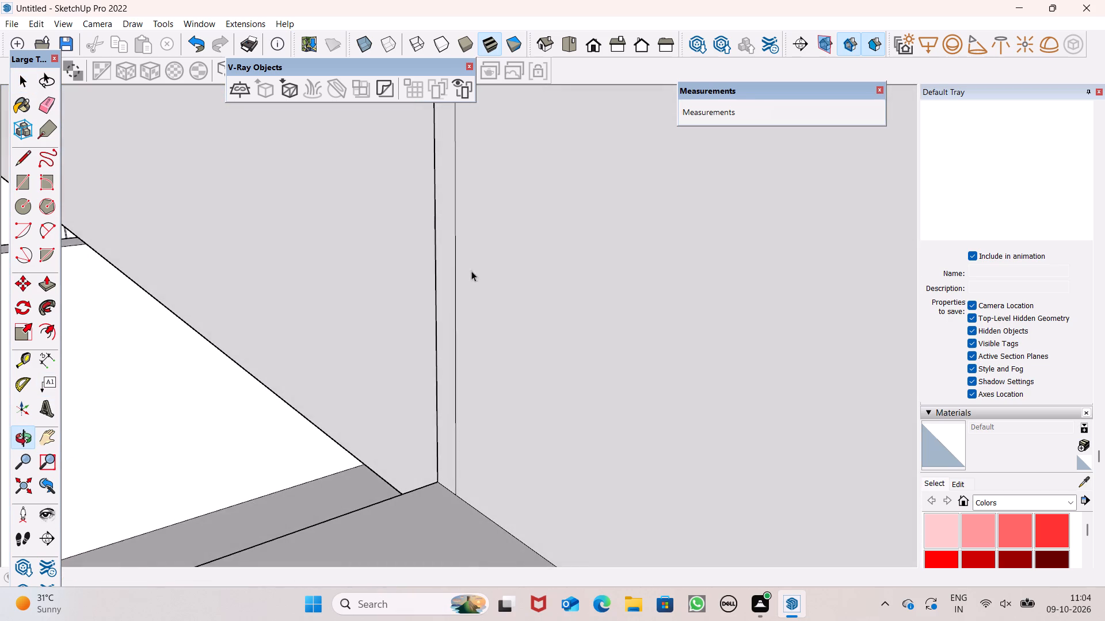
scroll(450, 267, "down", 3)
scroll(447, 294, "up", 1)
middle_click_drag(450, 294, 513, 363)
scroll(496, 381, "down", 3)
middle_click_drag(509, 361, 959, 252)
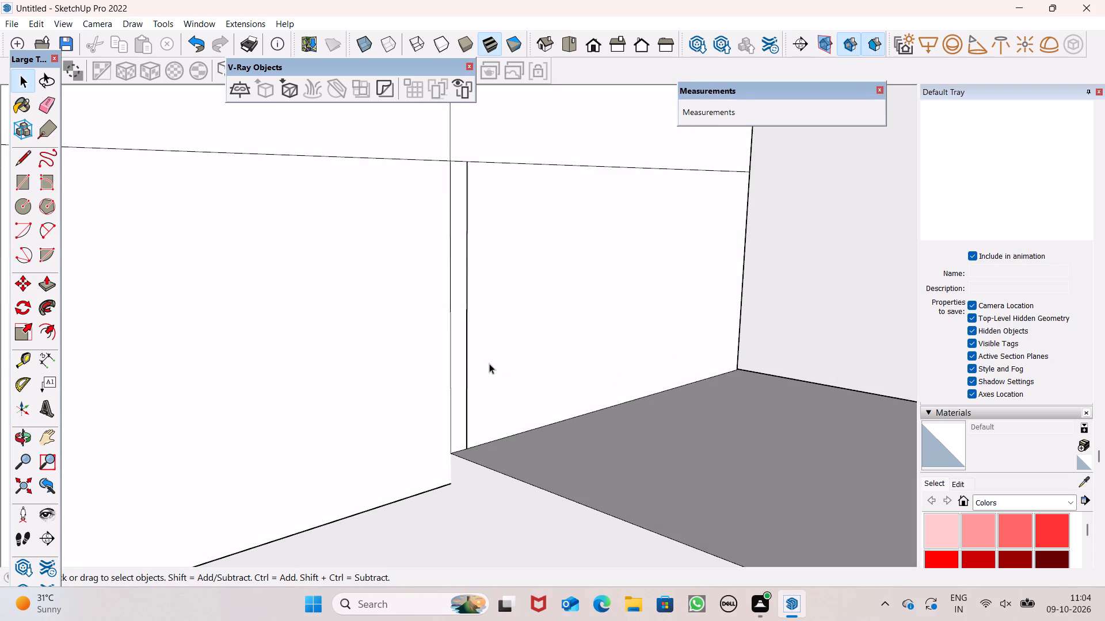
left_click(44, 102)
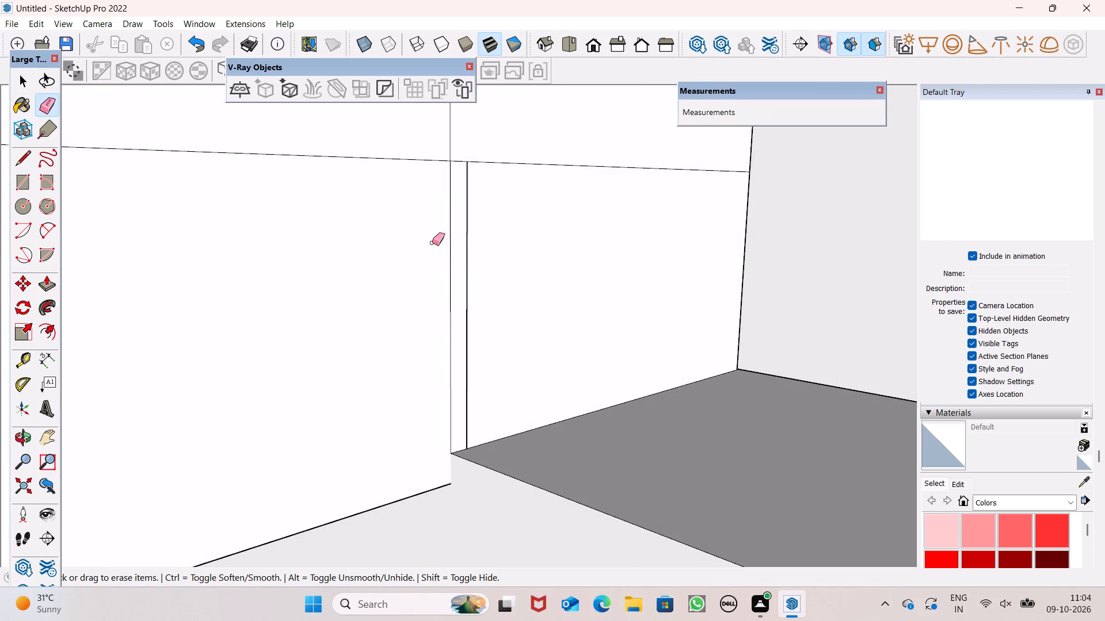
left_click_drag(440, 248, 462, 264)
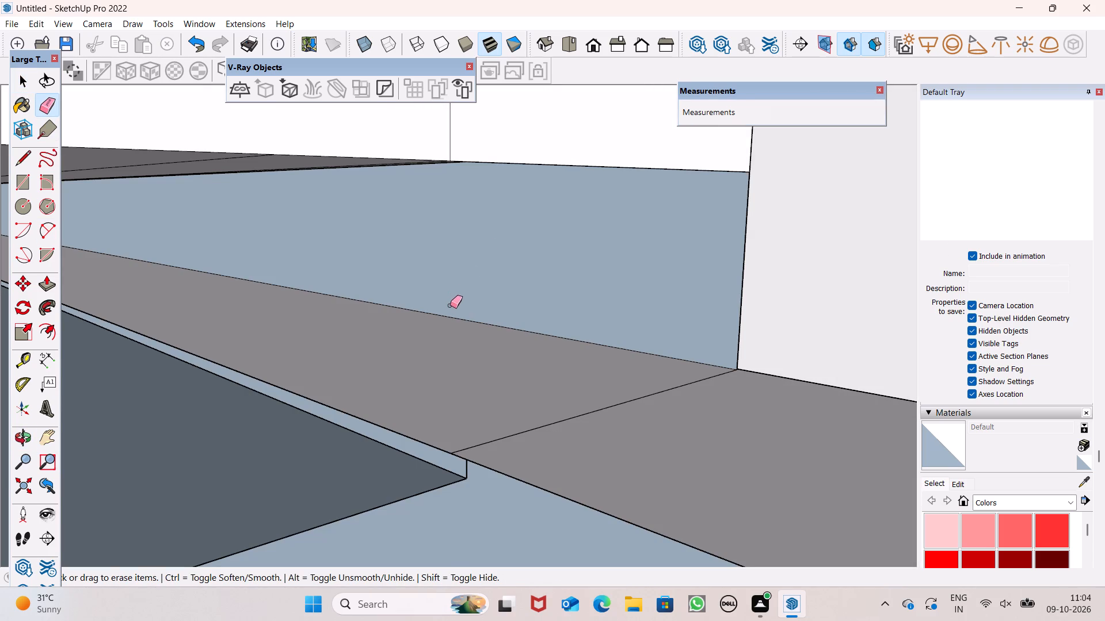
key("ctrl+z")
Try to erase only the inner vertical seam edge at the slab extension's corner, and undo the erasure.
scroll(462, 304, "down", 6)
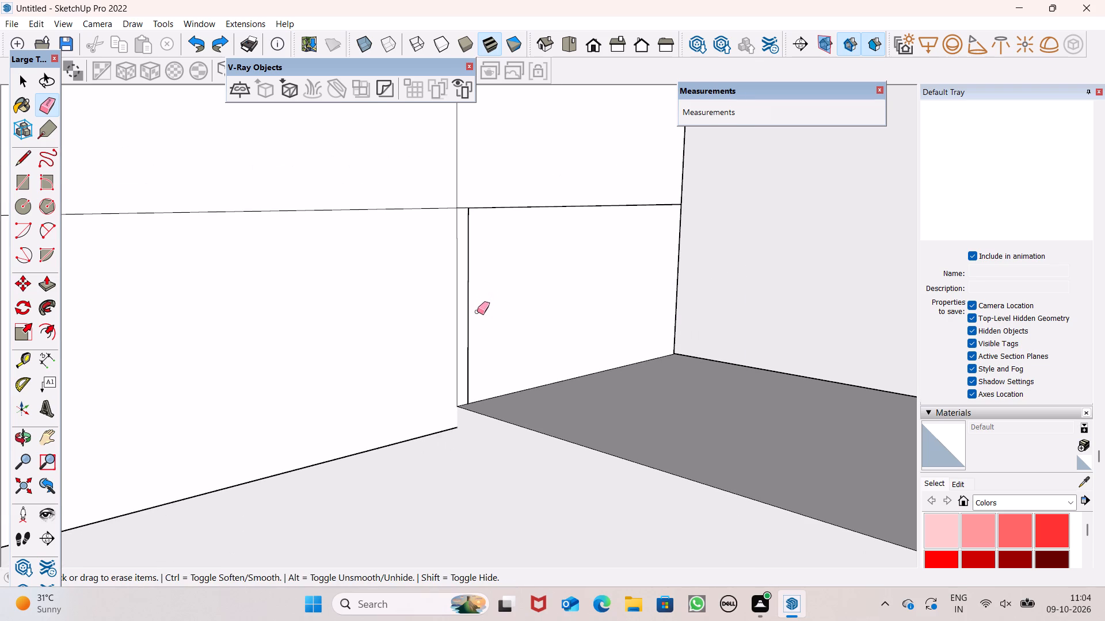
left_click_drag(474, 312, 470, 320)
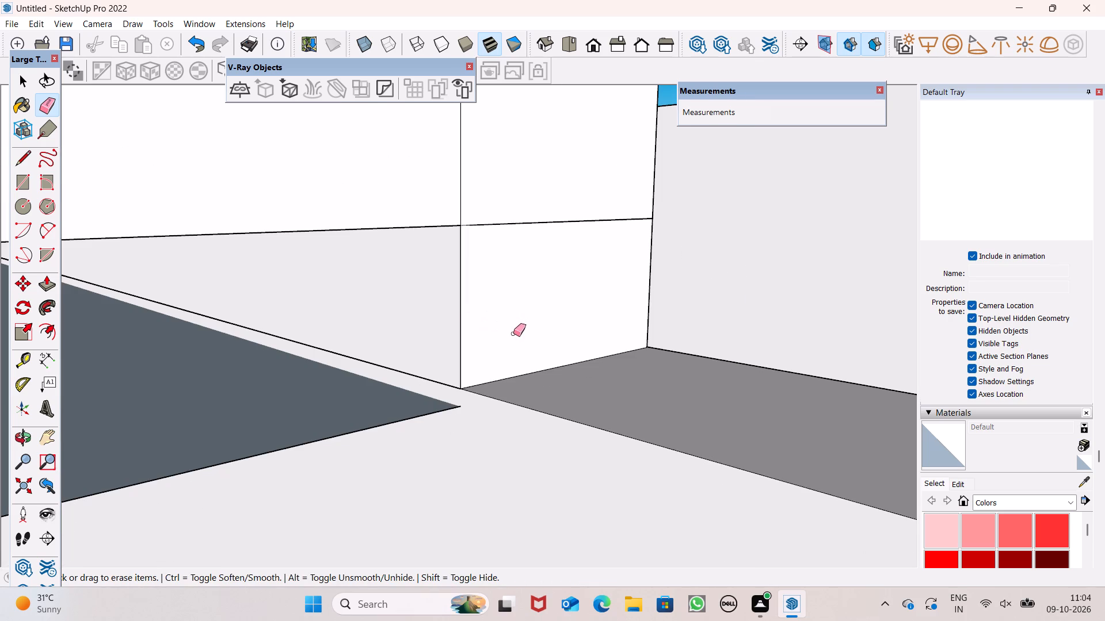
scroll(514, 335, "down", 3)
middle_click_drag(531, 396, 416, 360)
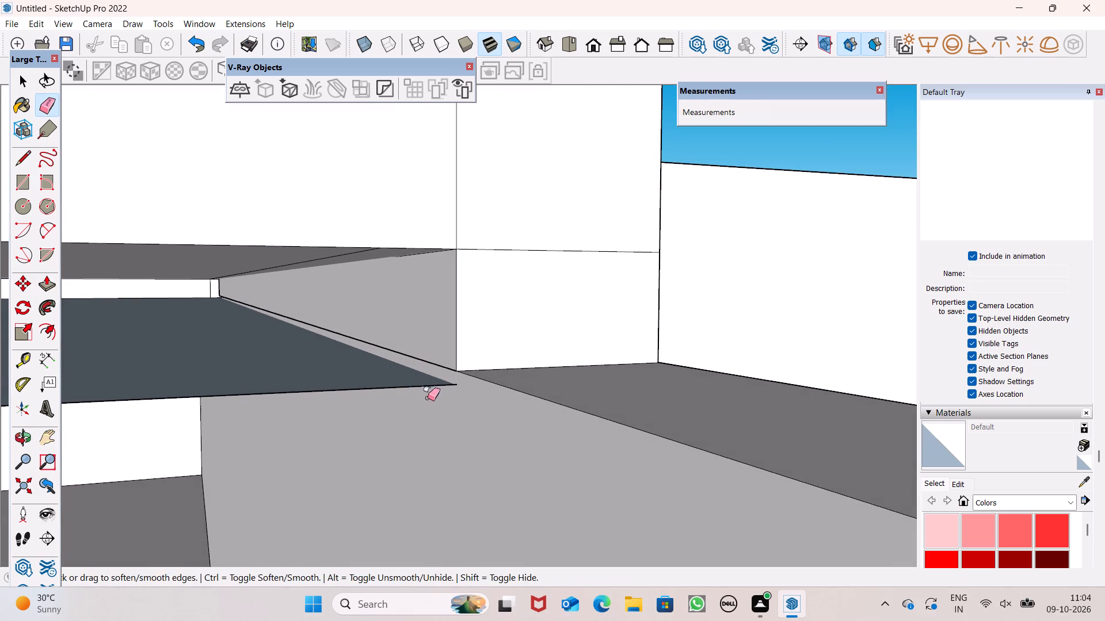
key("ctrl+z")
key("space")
Push/Pull the thin sliver face inside the slab extension's corner by 1/4" to close the narrow offset.
middle_click_drag(471, 328, 372, 319)
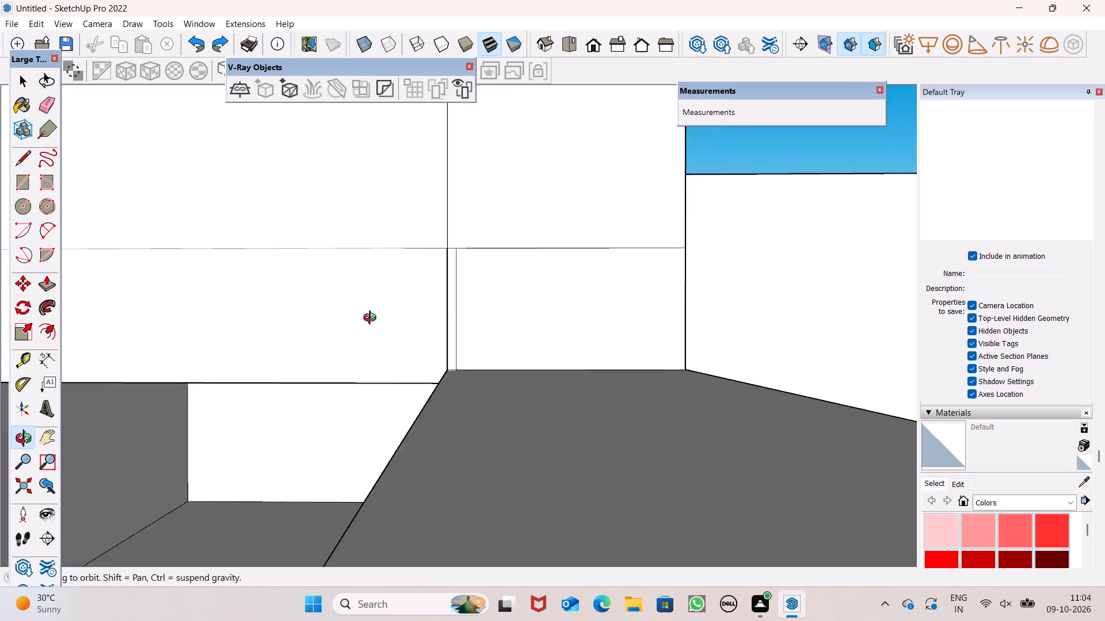
middle_click_drag(372, 319, 368, 315)
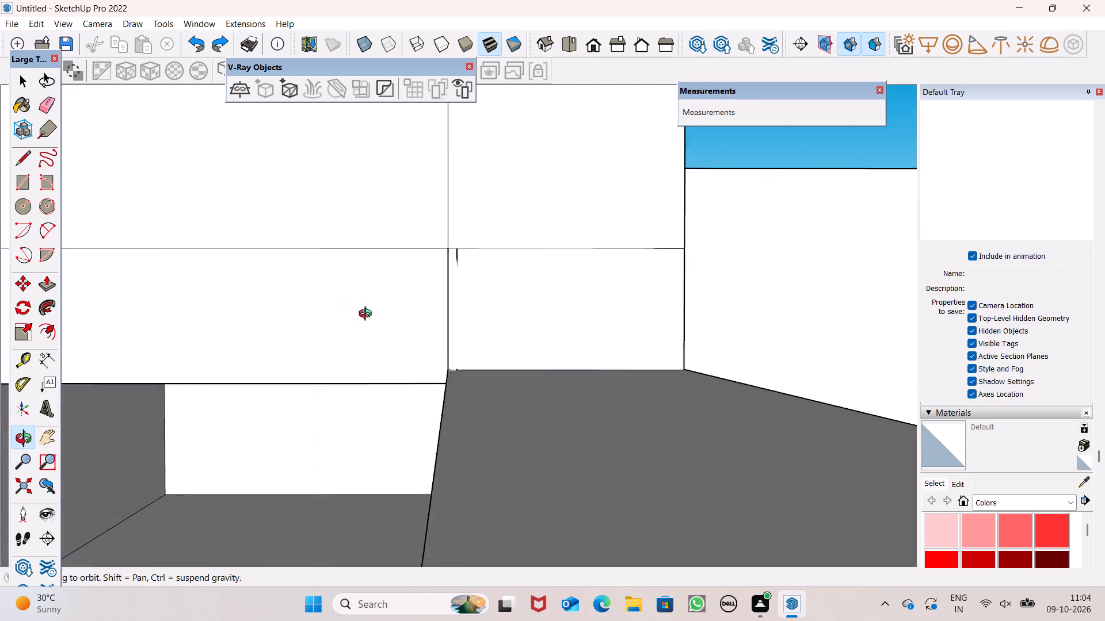
middle_click_drag(368, 315, 345, 283)
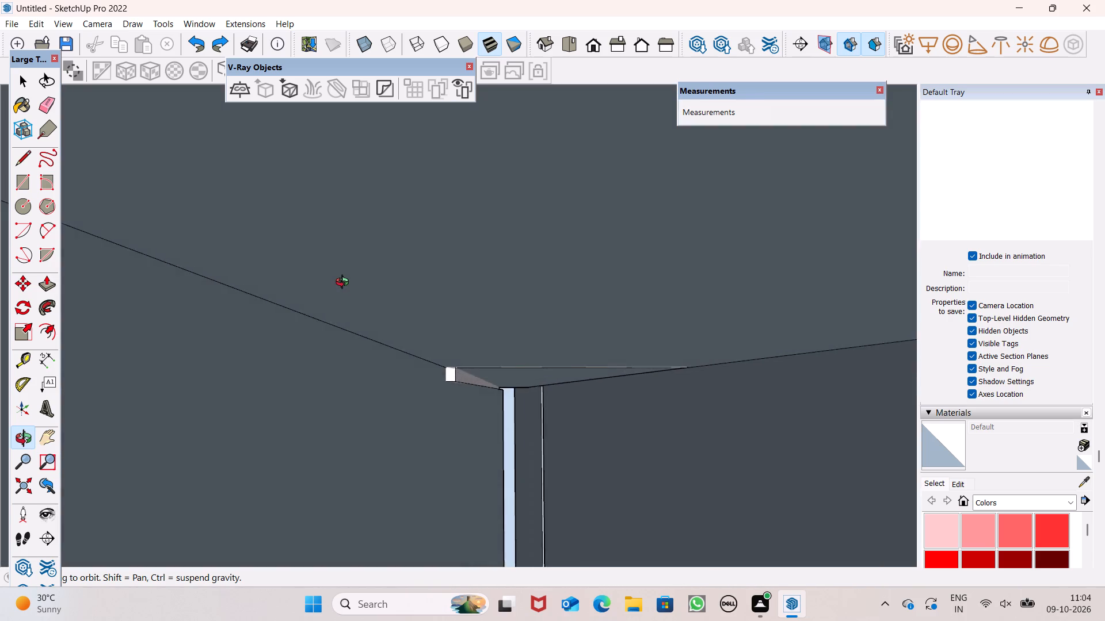
middle_click_drag(345, 283, 336, 273)
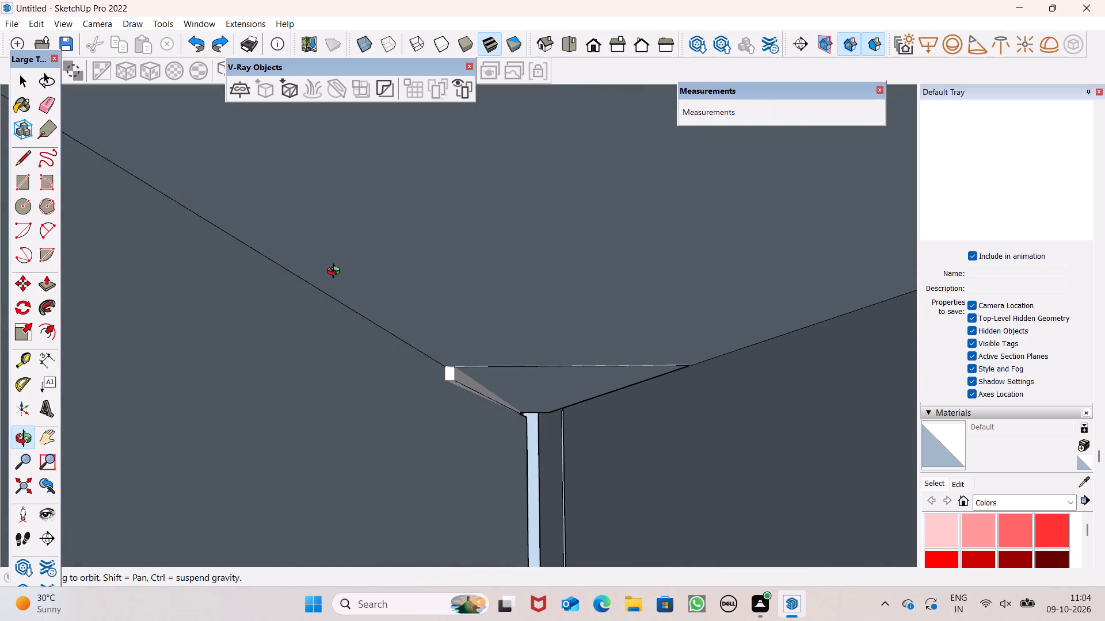
middle_click_drag(336, 273, 342, 279)
scroll(268, 265, "down", 5)
middle_click_drag(365, 310, 408, 348)
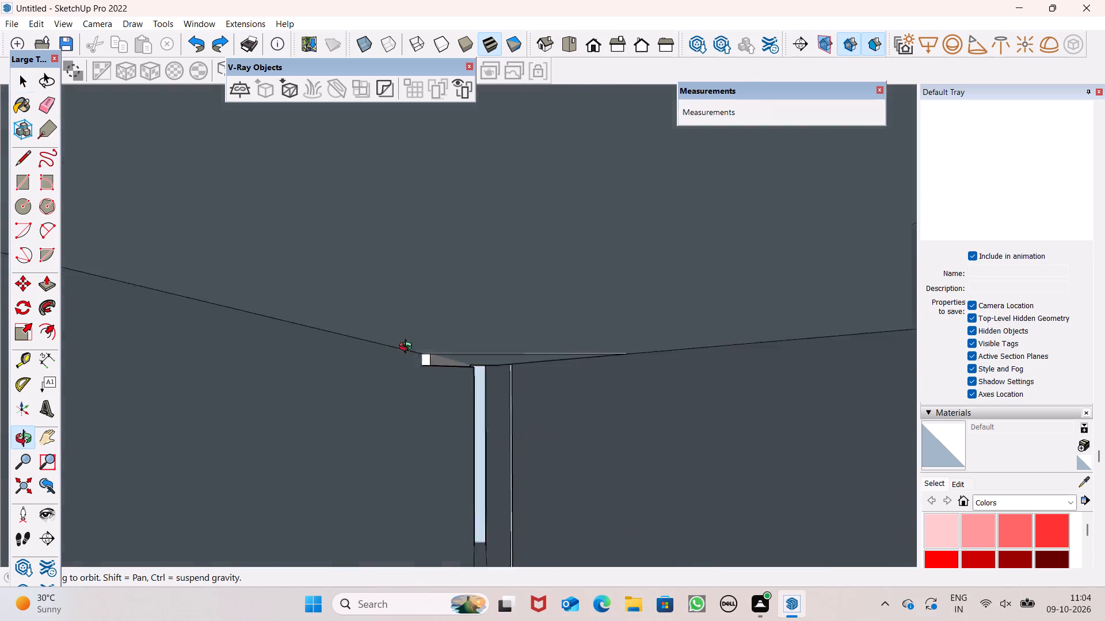
middle_click_drag(408, 348, 460, 385)
scroll(429, 310, "down", 5)
middle_click_drag(561, 387, 400, 293)
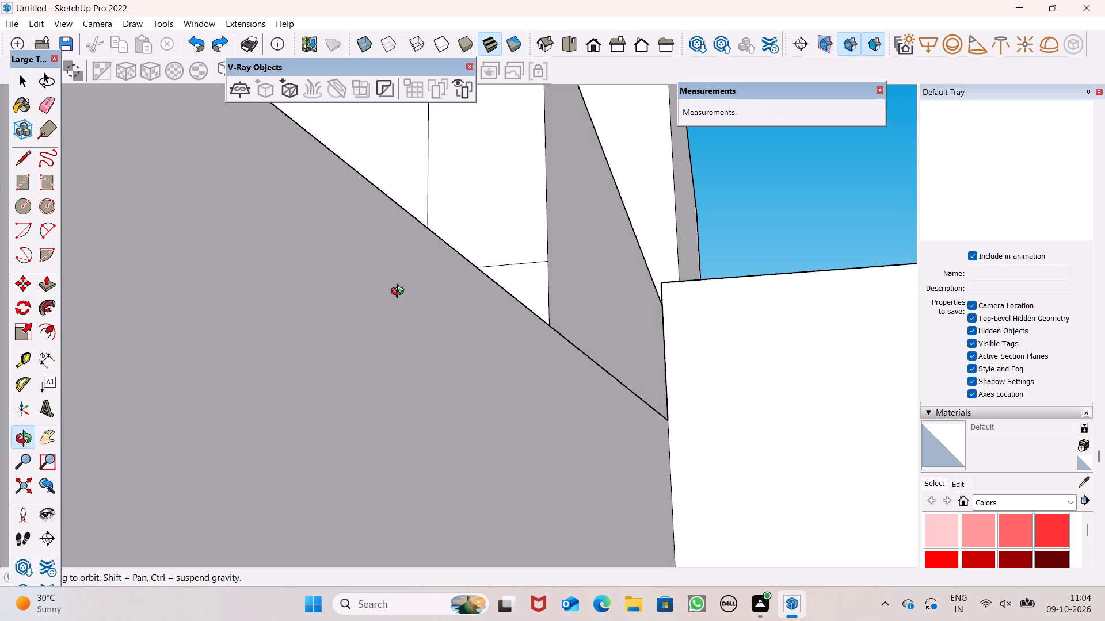
middle_click_drag(400, 293, 483, 319)
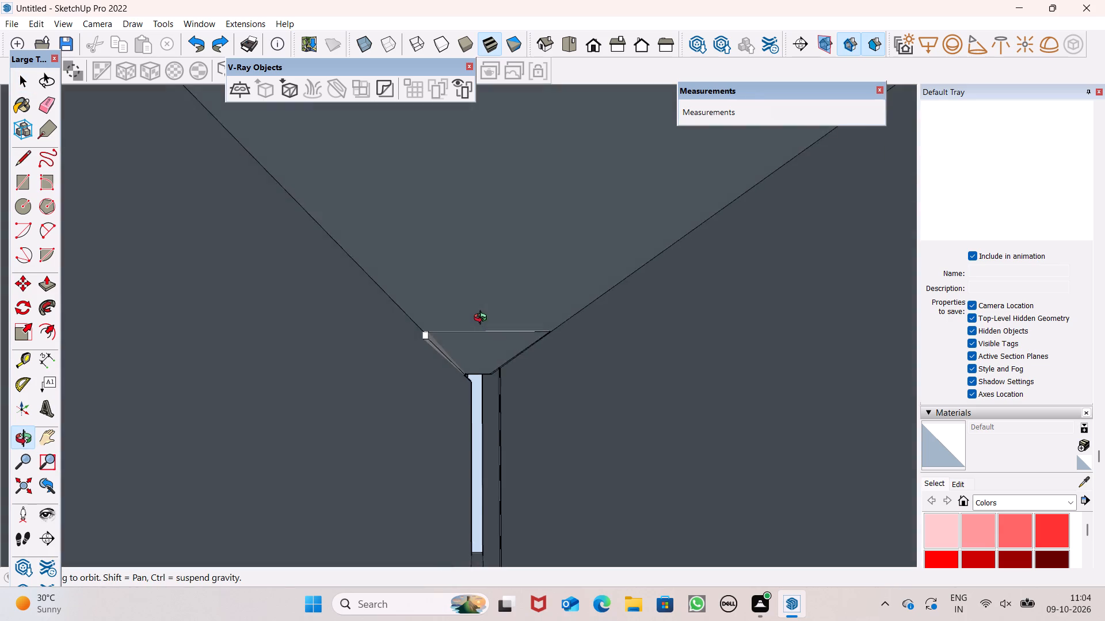
middle_click_drag(483, 319, 485, 334)
scroll(473, 343, "up", 7)
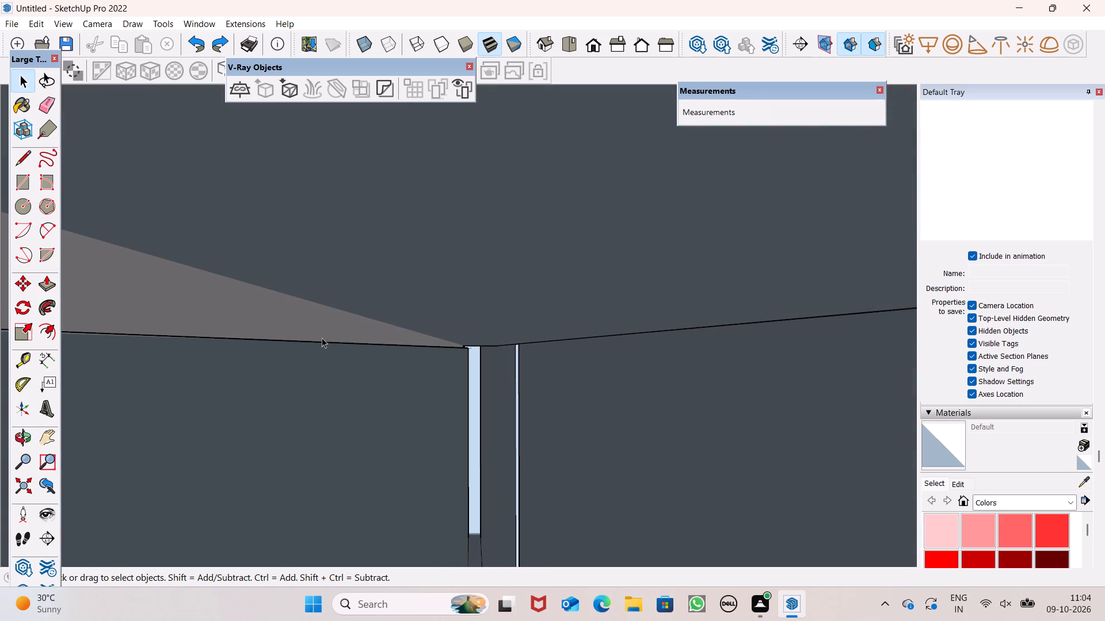
left_click(321, 335)
scroll(432, 285, "down", 7)
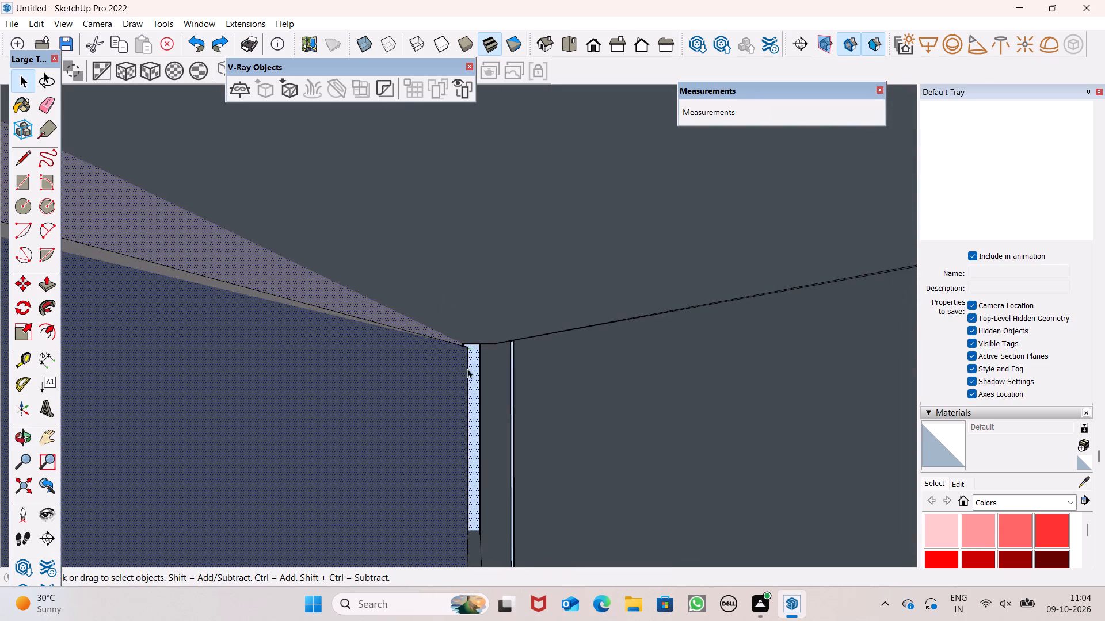
key("space")
key("space")
left_click(478, 392)
left_click_drag(28, 274, 40, 281)
left_click(49, 284)
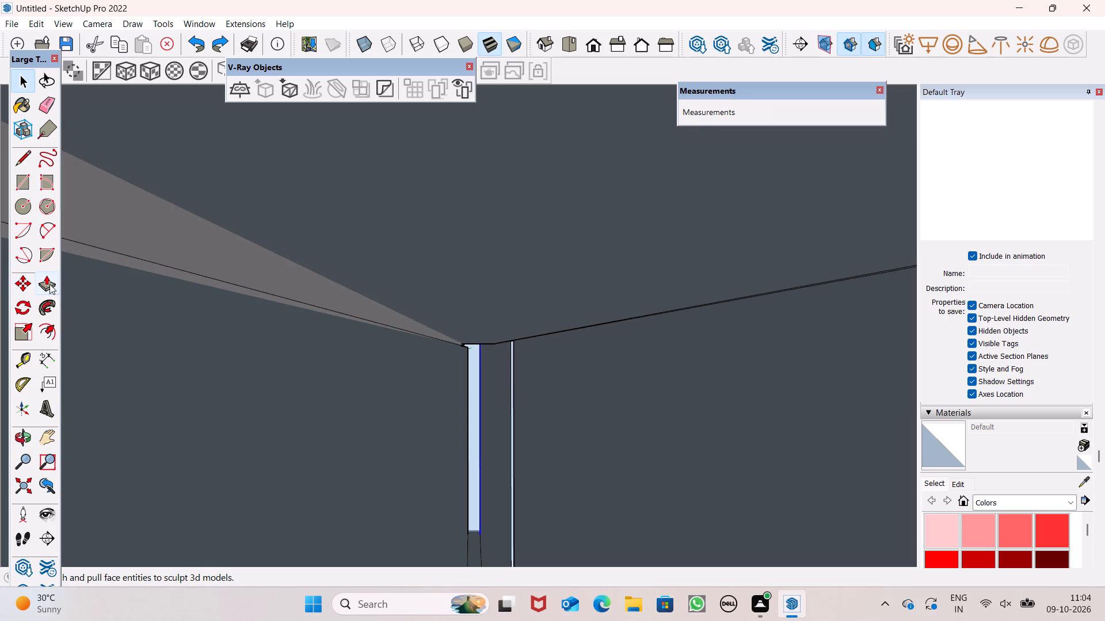
left_click_drag(86, 212, 46, 223)
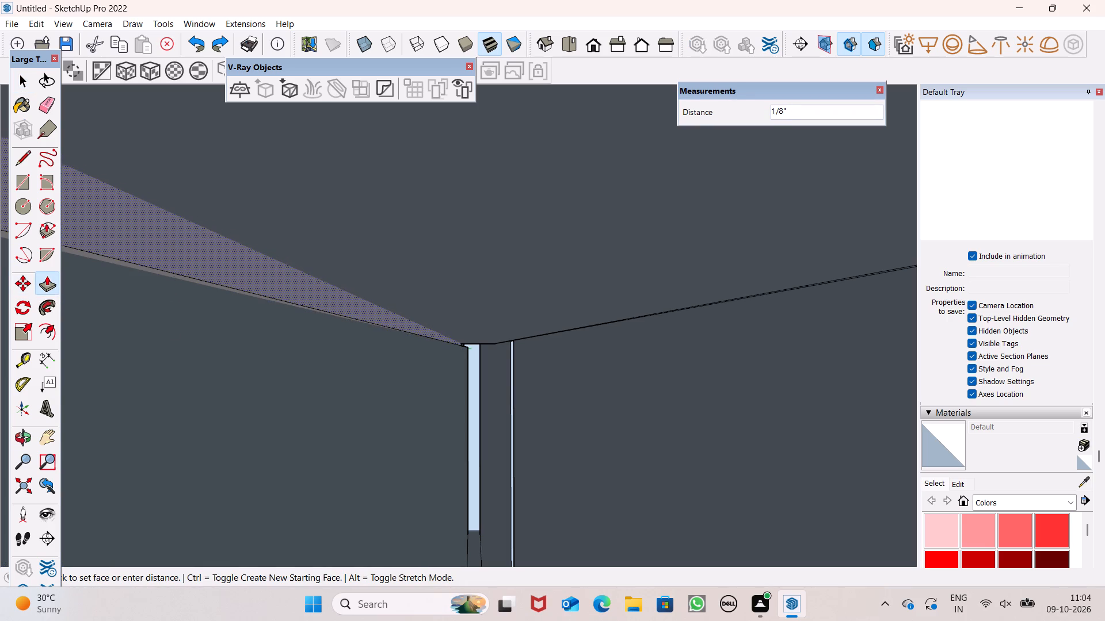
left_click_drag(46, 223, 35, 225)
scroll(191, 217, "down", 6)
scroll(275, 225, "down", 5)
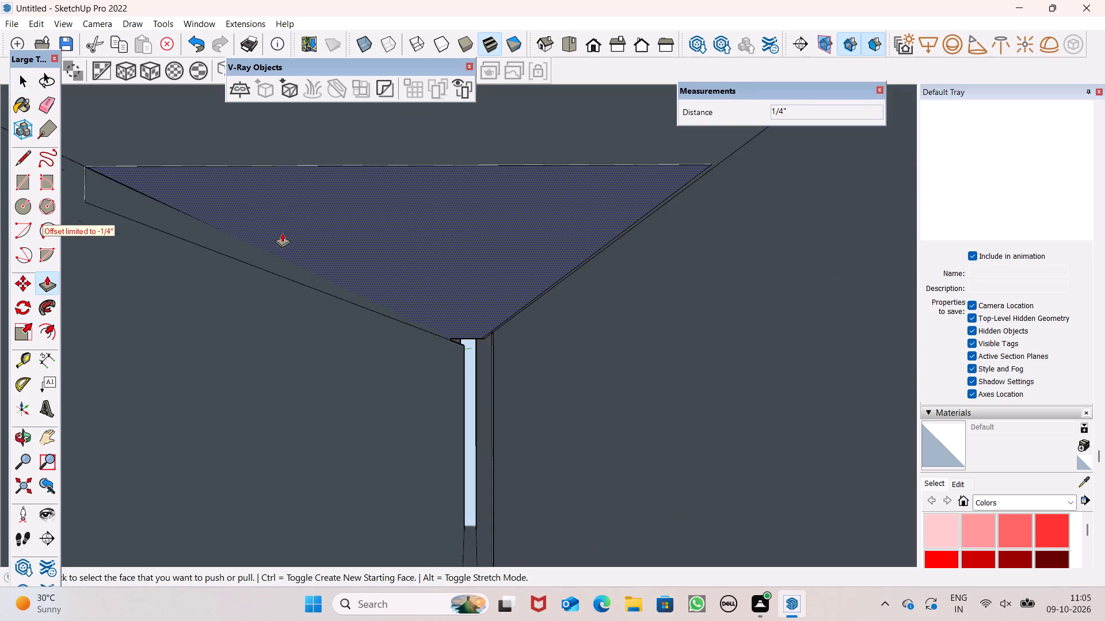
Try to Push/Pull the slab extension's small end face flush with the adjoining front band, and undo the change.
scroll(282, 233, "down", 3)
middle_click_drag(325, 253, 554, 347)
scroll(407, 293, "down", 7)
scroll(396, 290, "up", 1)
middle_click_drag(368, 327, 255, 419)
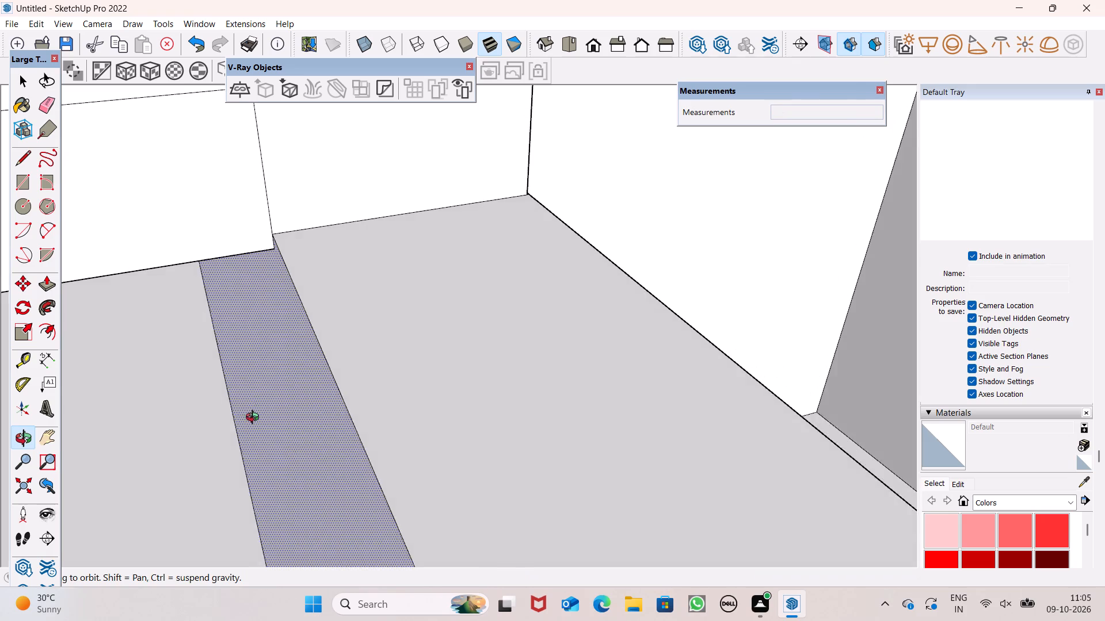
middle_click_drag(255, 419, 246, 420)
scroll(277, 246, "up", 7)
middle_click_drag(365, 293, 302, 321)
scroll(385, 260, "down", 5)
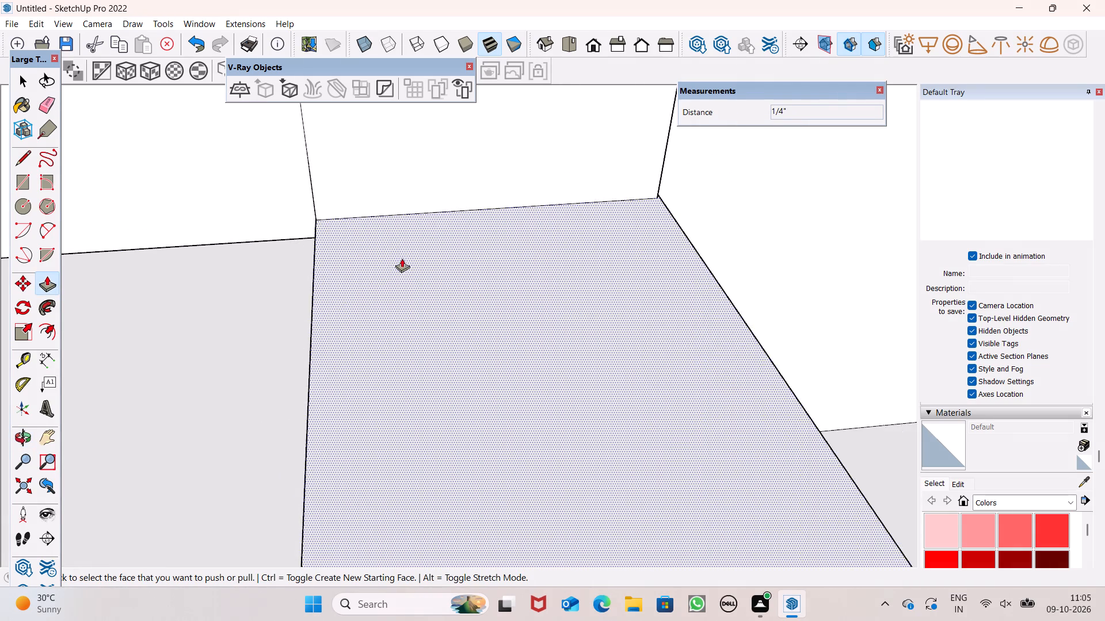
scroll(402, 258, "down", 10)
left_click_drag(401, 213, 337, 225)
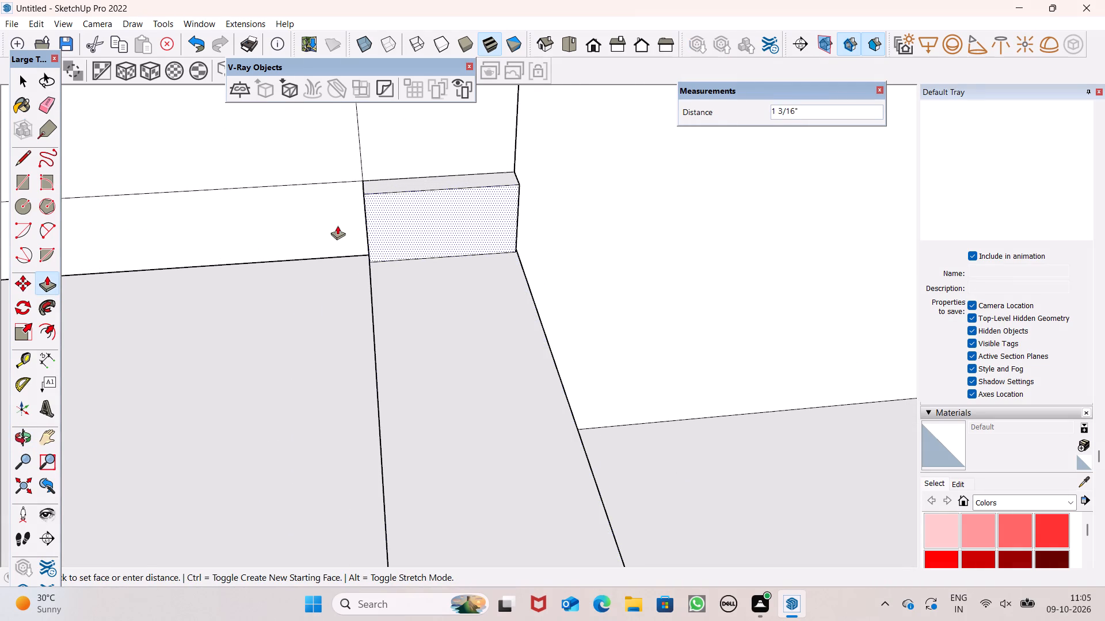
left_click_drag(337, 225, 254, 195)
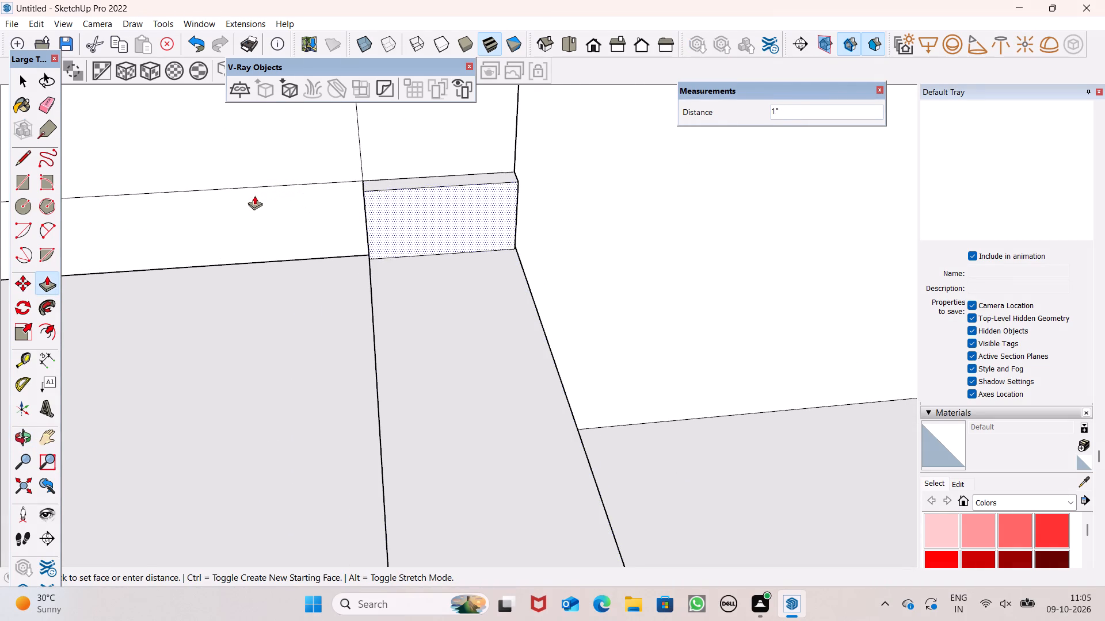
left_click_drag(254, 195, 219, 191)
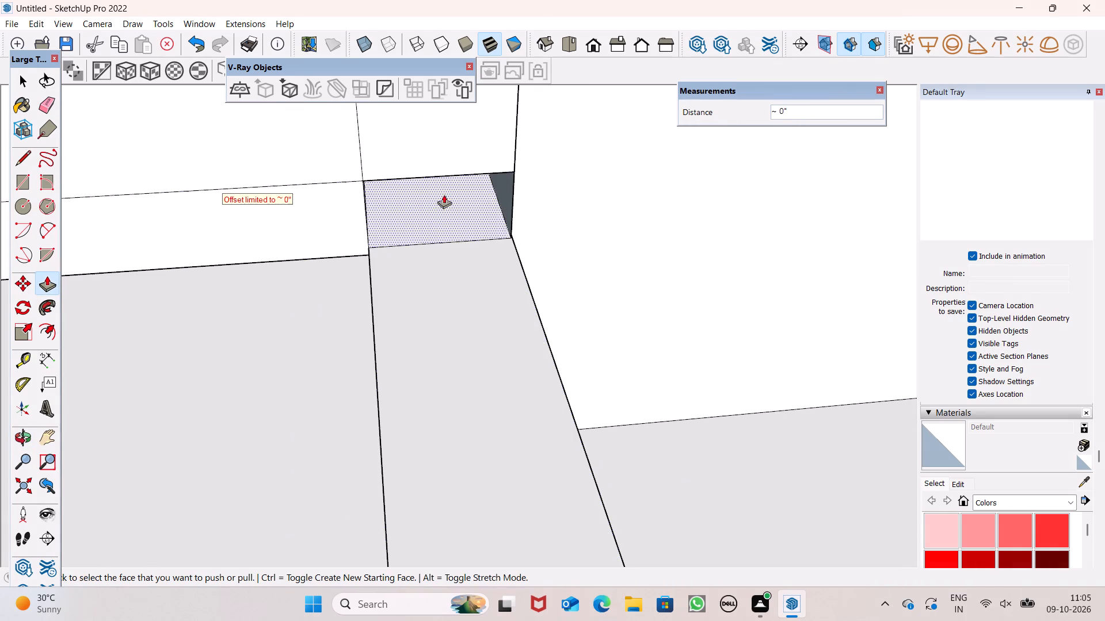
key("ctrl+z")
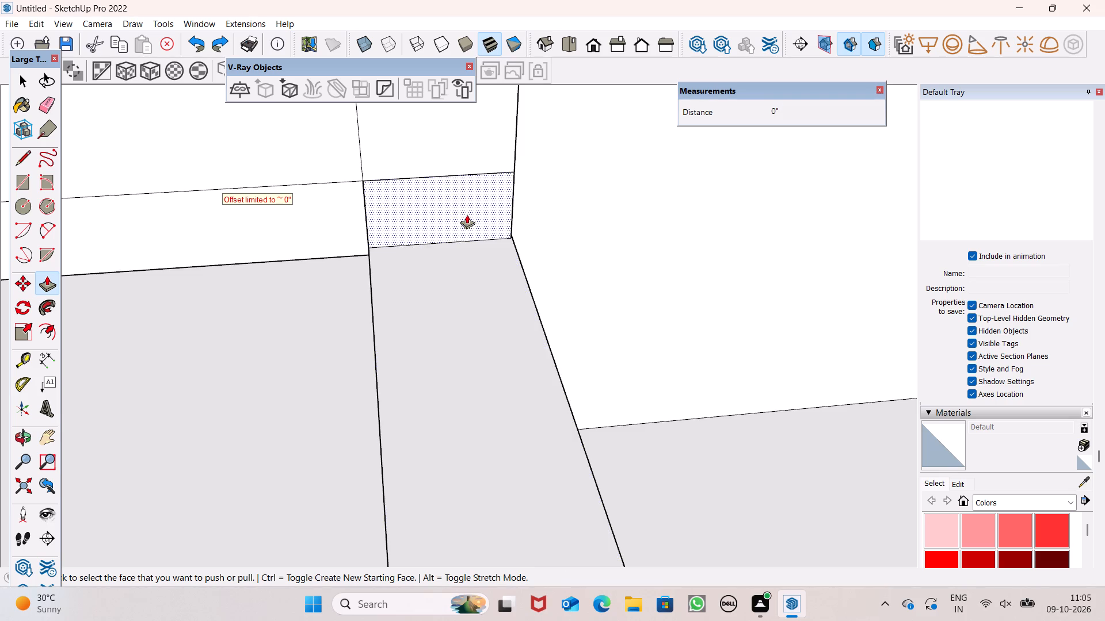
Examine the slab extension's corner for remaining gaps against the front band and the partition top.
middle_click_drag(467, 214, 445, 242)
scroll(437, 240, "up", 2)
scroll(401, 282, "up", 6)
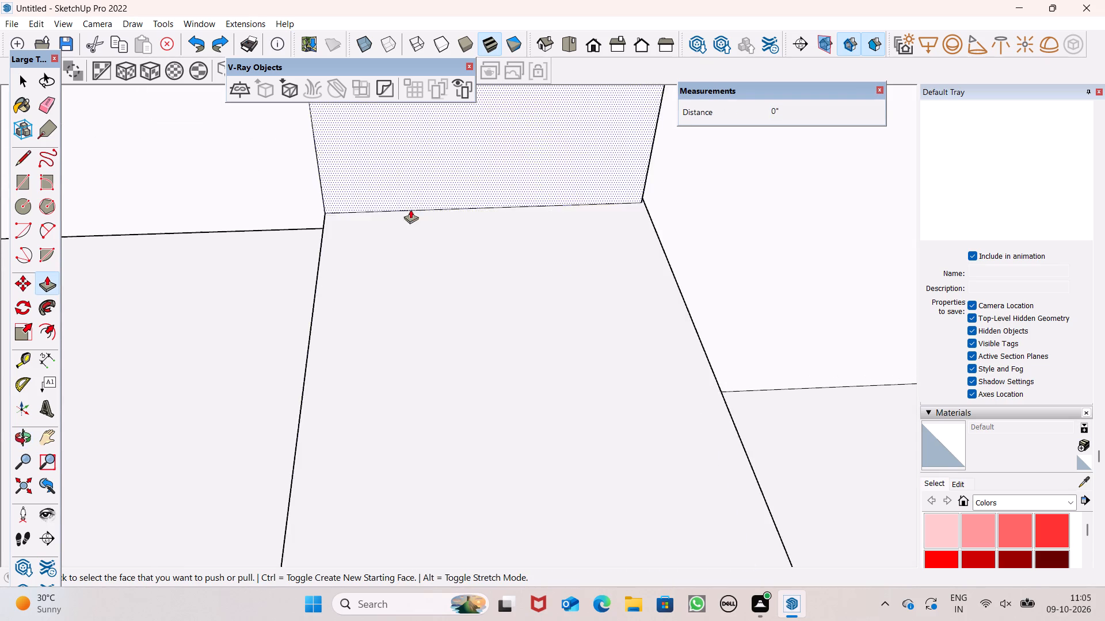
middle_click_drag(413, 210, 0, 186)
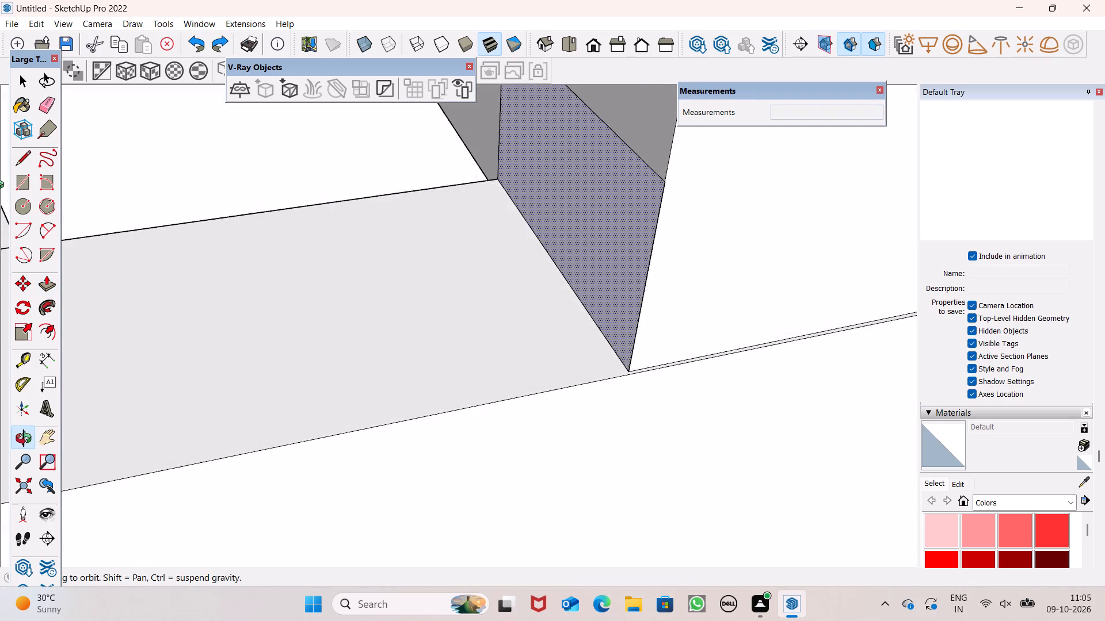
middle_click_drag(0, 186, 348, 200)
scroll(432, 216, "down", 12)
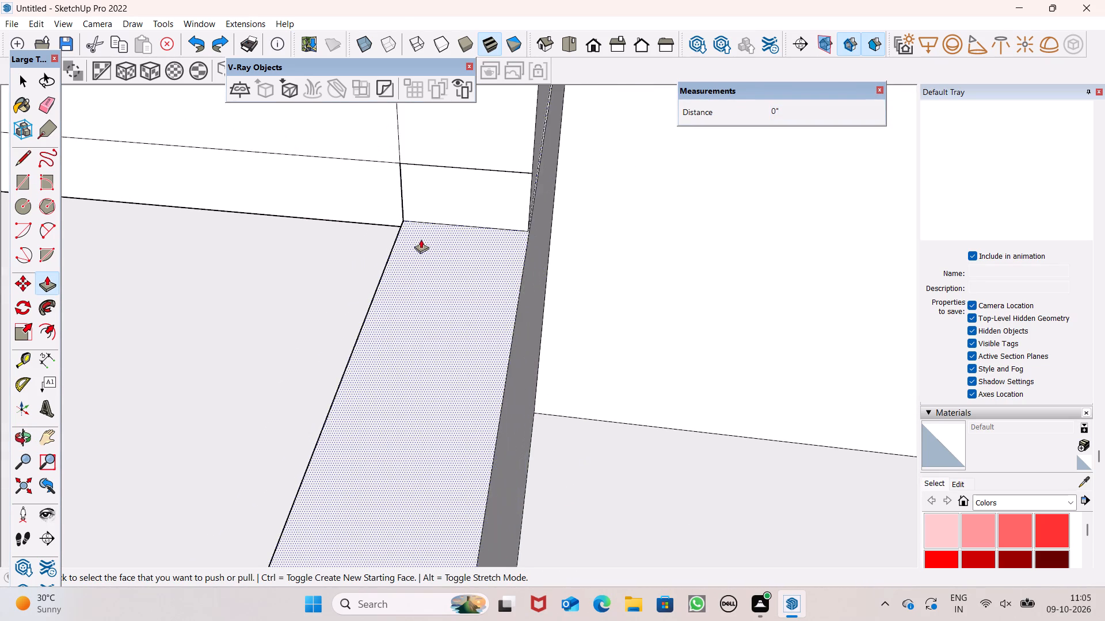
scroll(421, 239, "down", 2)
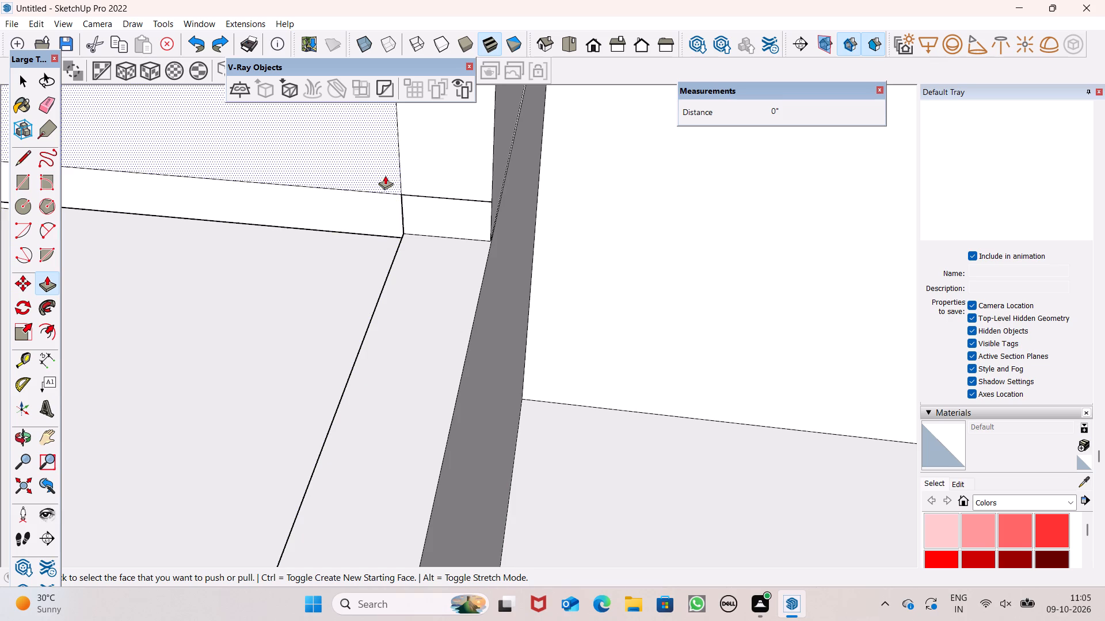
Review the whole building from the front, including the upper-storey walls, slab and partitions.
scroll(409, 226, "down", 2)
scroll(464, 239, "down", 7)
scroll(516, 252, "down", 11)
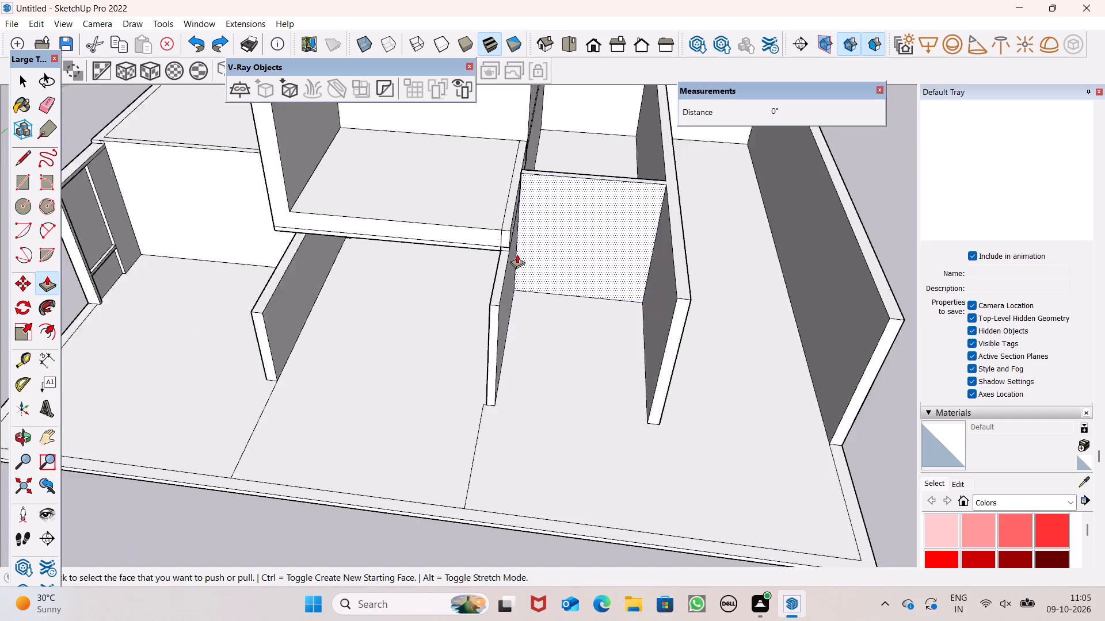
scroll(517, 254, "down", 1)
middle_click_drag(571, 301, 616, 183)
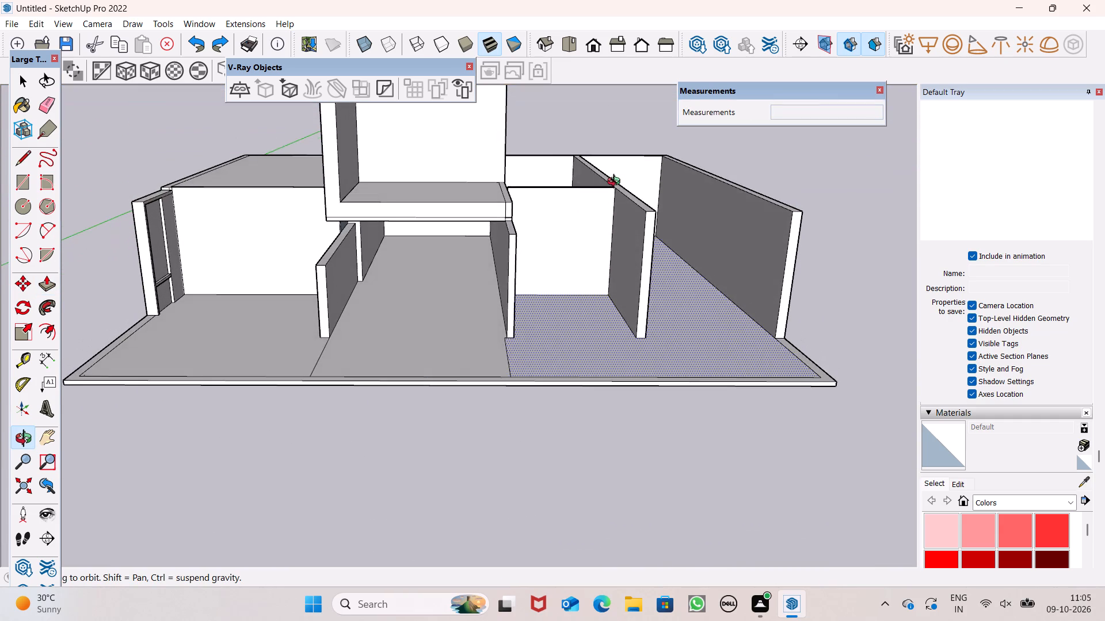
middle_click_drag(616, 183, 584, 212)
scroll(549, 291, "down", 3)
scroll(447, 271, "down", 1)
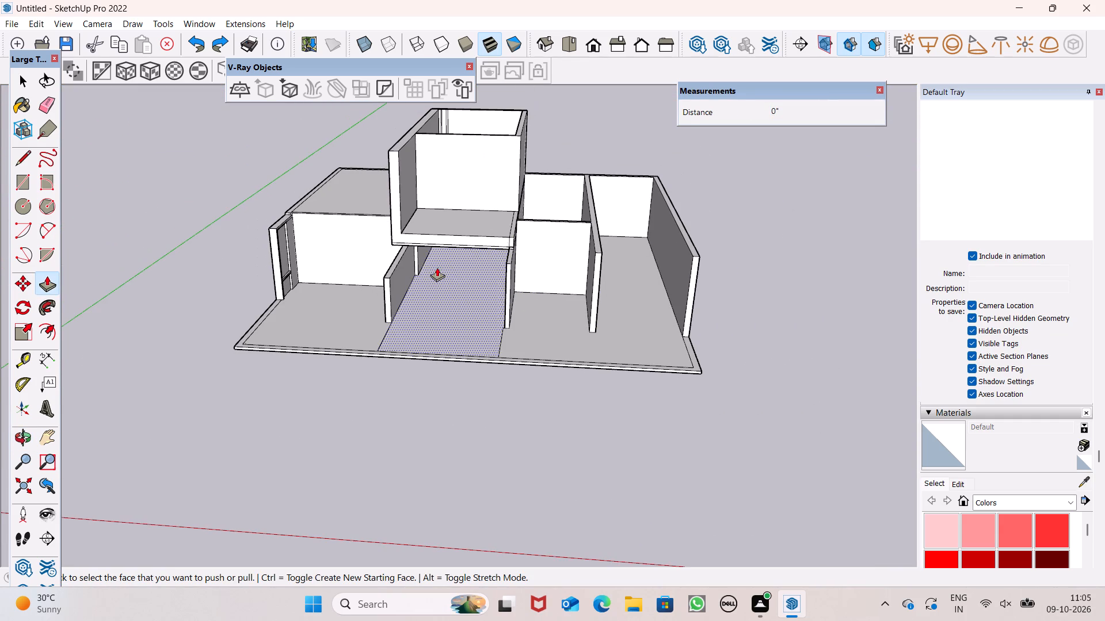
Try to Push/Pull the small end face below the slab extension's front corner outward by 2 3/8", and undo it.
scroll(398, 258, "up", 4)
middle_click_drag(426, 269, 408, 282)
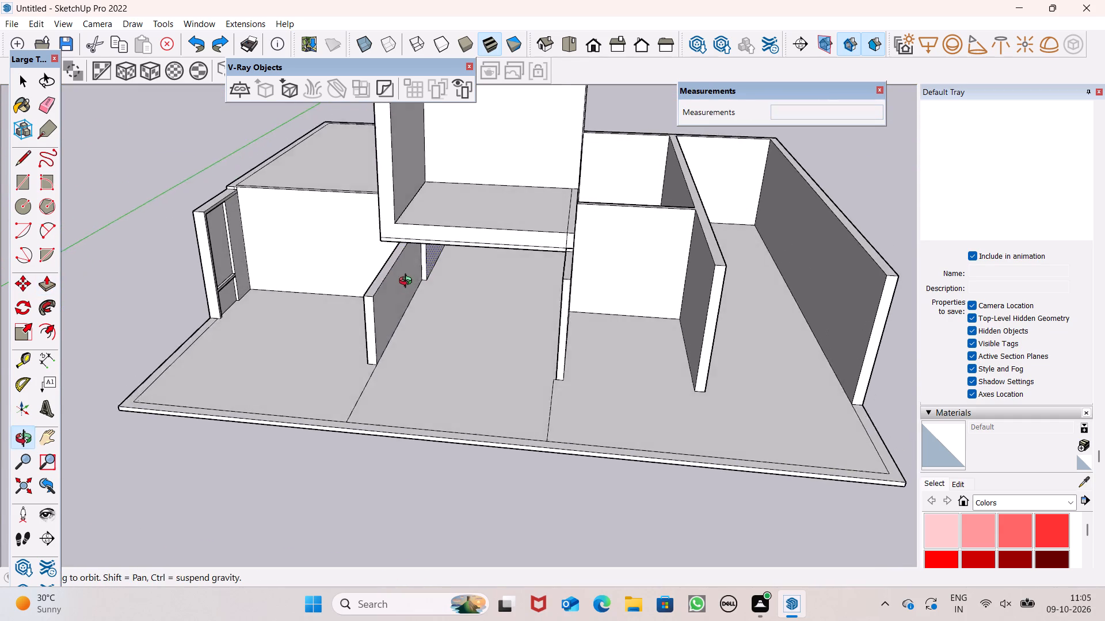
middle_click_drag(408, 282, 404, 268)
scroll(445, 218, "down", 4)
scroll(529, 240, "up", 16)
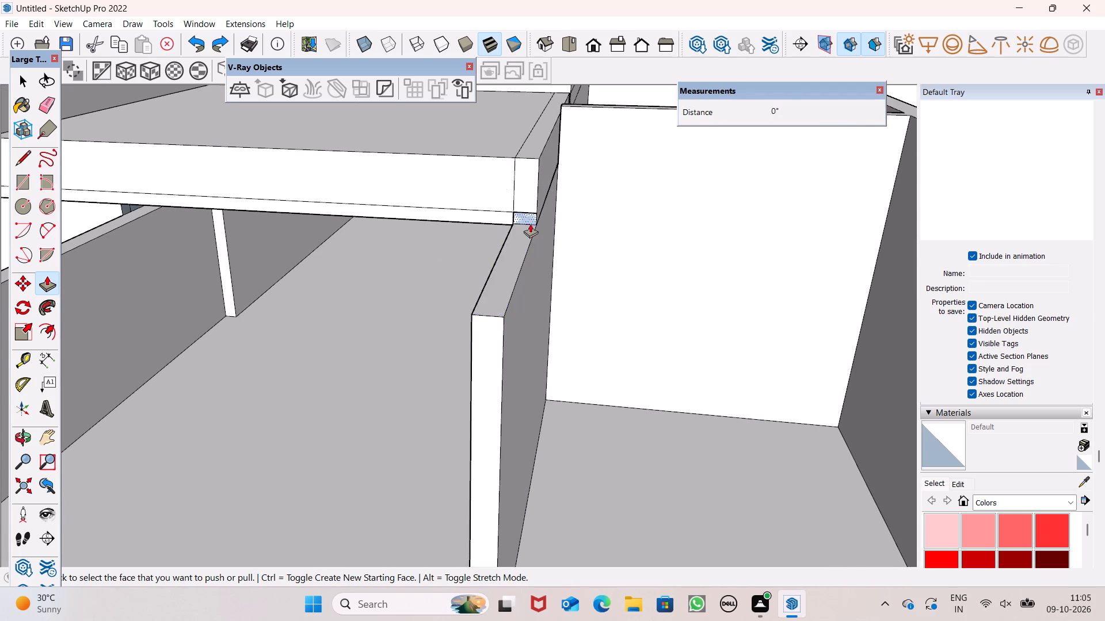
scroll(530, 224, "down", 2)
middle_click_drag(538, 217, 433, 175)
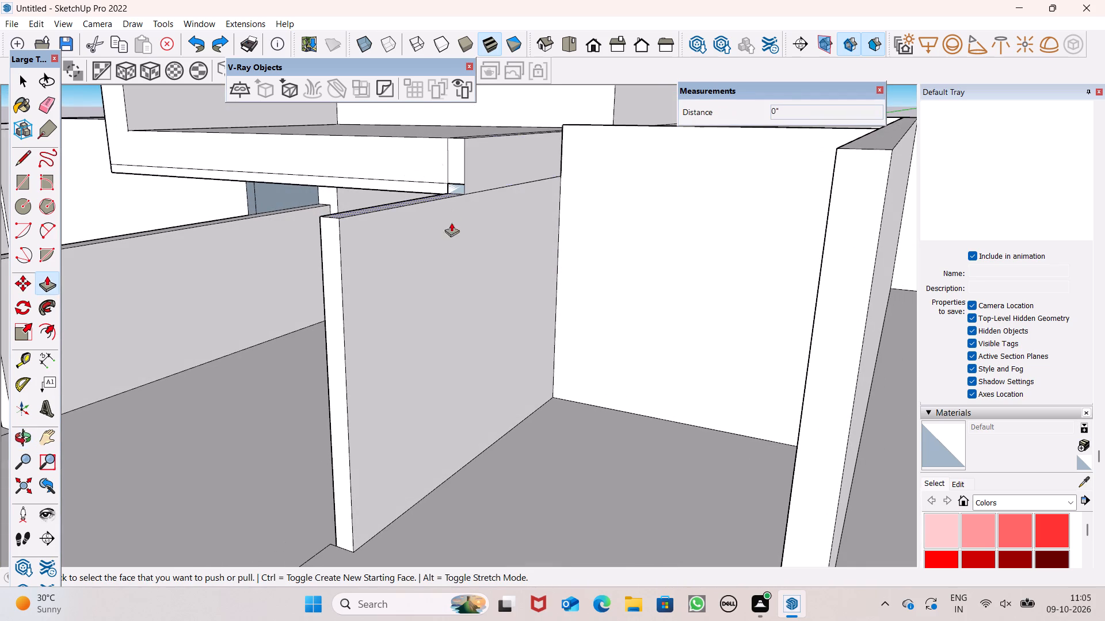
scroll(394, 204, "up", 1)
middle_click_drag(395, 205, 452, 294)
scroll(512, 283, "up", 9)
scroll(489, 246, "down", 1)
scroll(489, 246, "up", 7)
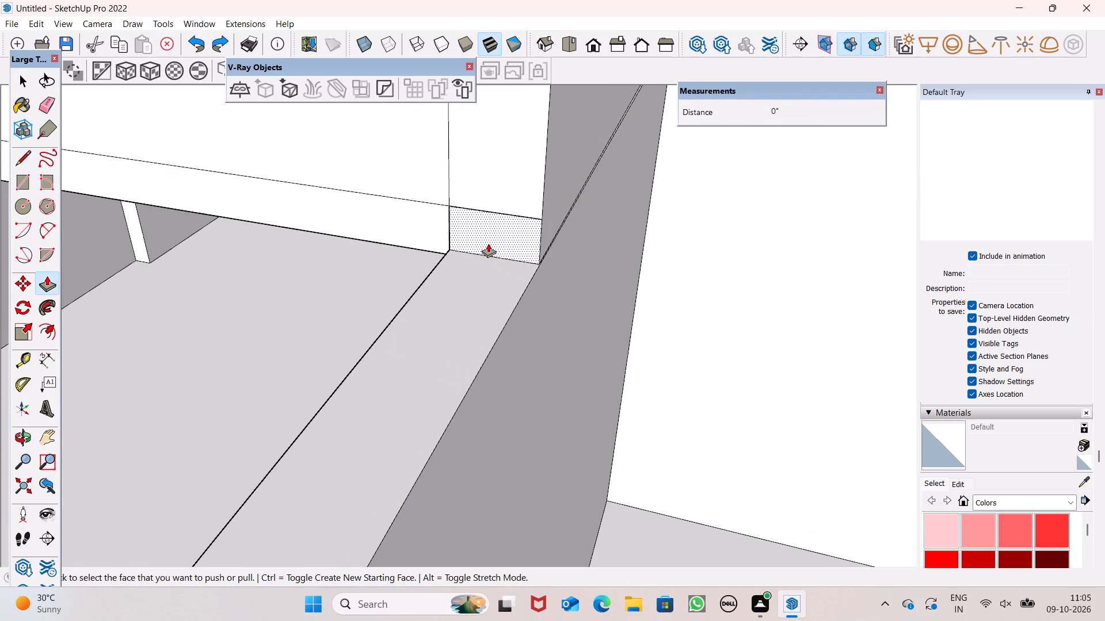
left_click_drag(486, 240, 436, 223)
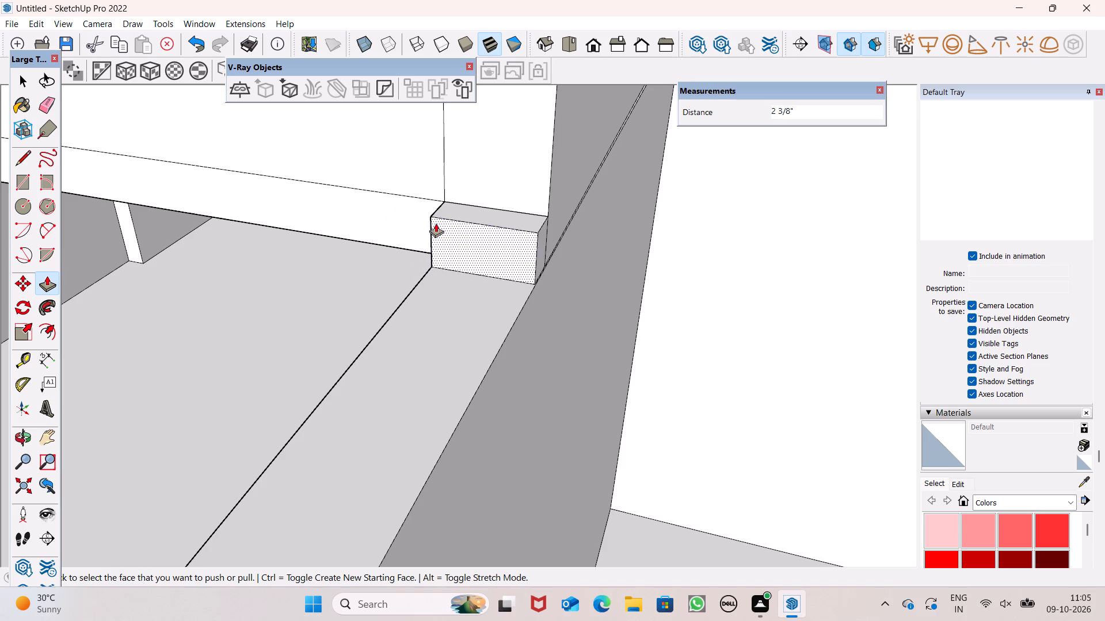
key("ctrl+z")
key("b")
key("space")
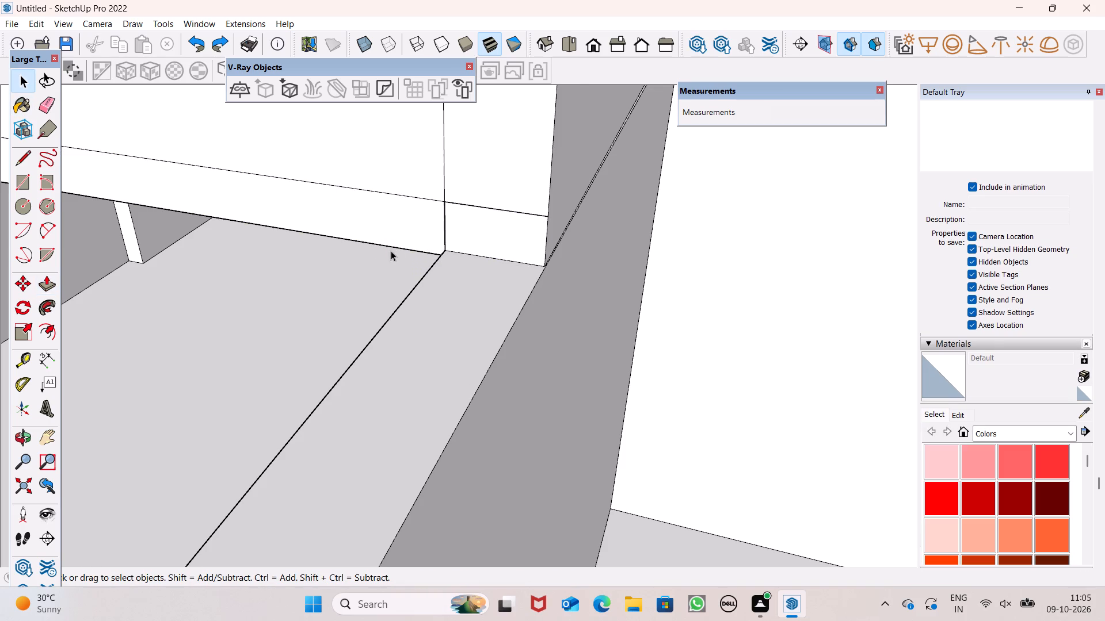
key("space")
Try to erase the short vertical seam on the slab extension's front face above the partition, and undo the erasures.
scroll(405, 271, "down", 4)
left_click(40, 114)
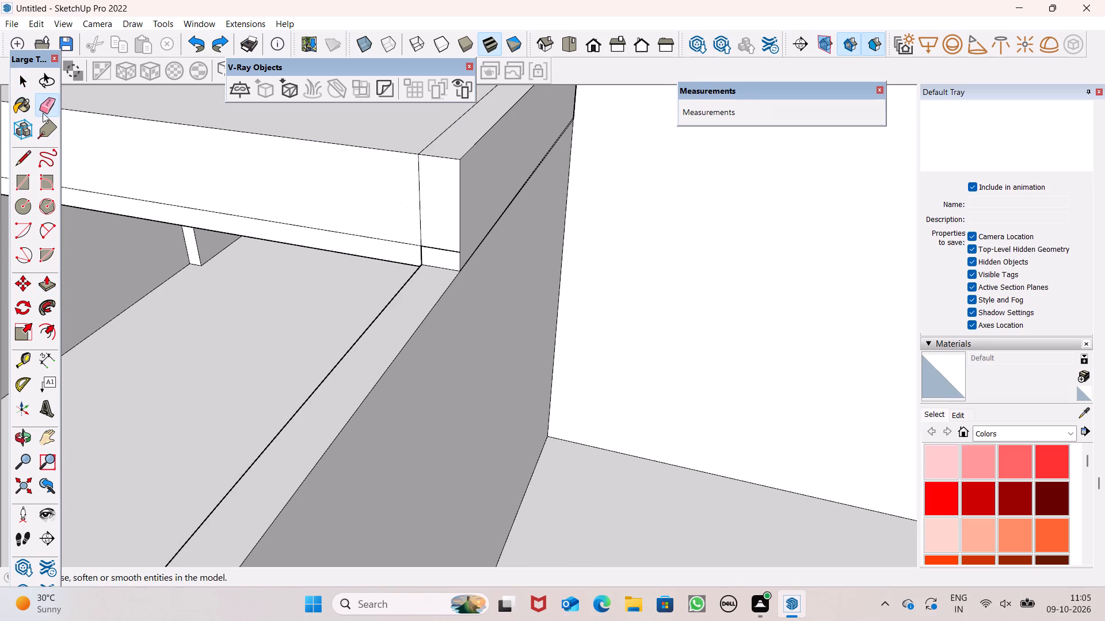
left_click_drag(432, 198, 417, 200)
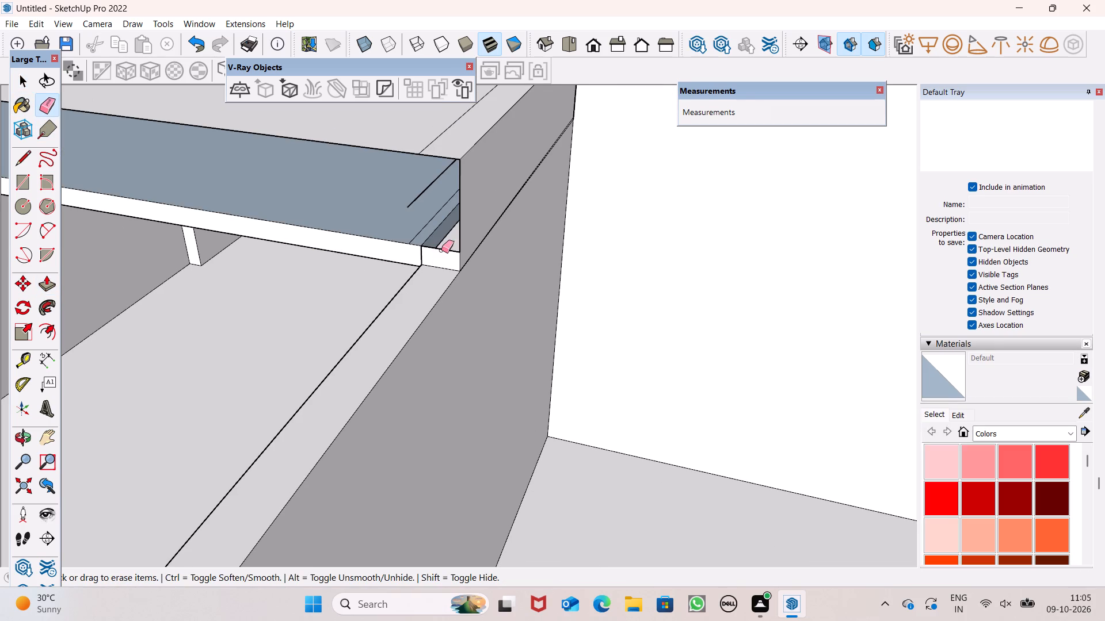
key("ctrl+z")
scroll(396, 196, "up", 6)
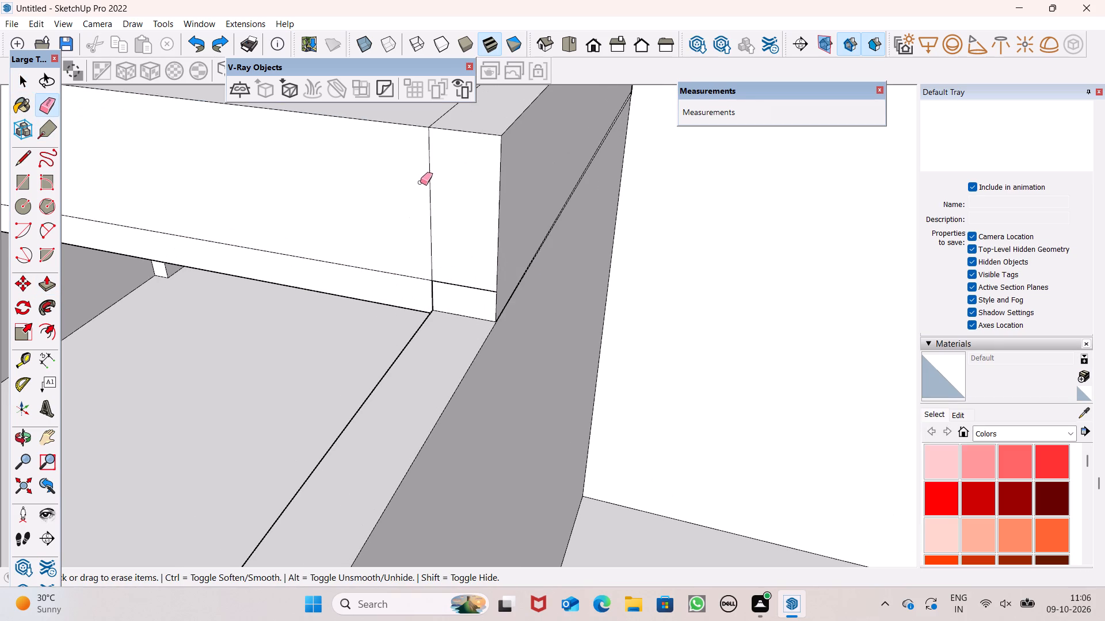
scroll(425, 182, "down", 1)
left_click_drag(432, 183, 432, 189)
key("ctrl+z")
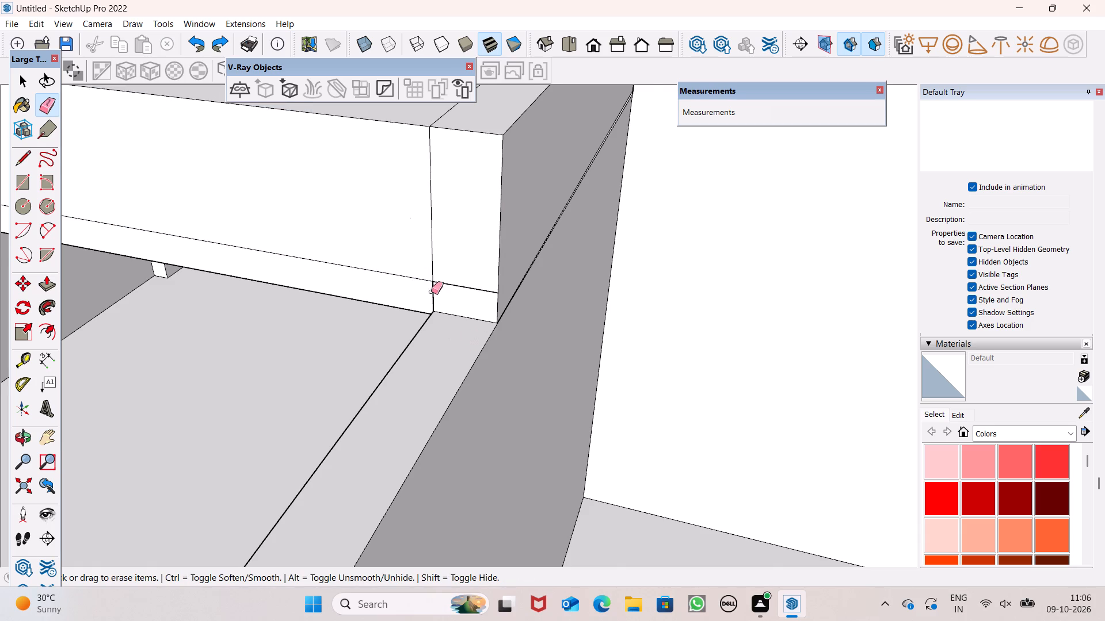
Examine the seams at the slab extension's front corner above the partition, including how it meets the surrounding walls.
scroll(431, 292, "up", 9)
scroll(434, 308, "down", 1)
scroll(434, 308, "up", 16)
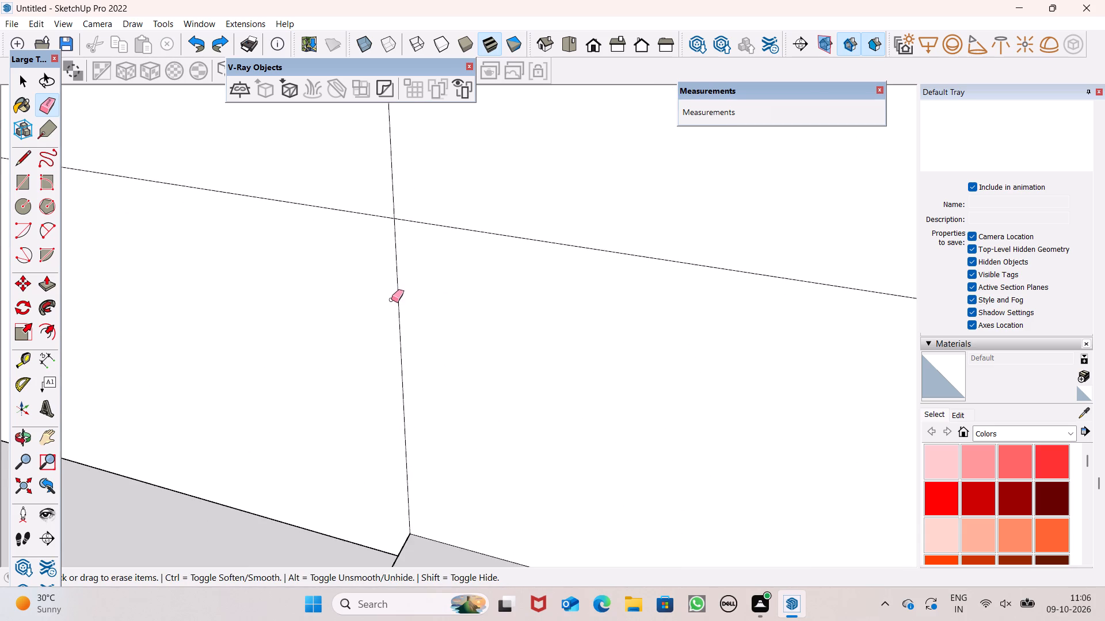
scroll(391, 300, "up", 7)
scroll(391, 300, "down", 17)
middle_click_drag(431, 344, 436, 347)
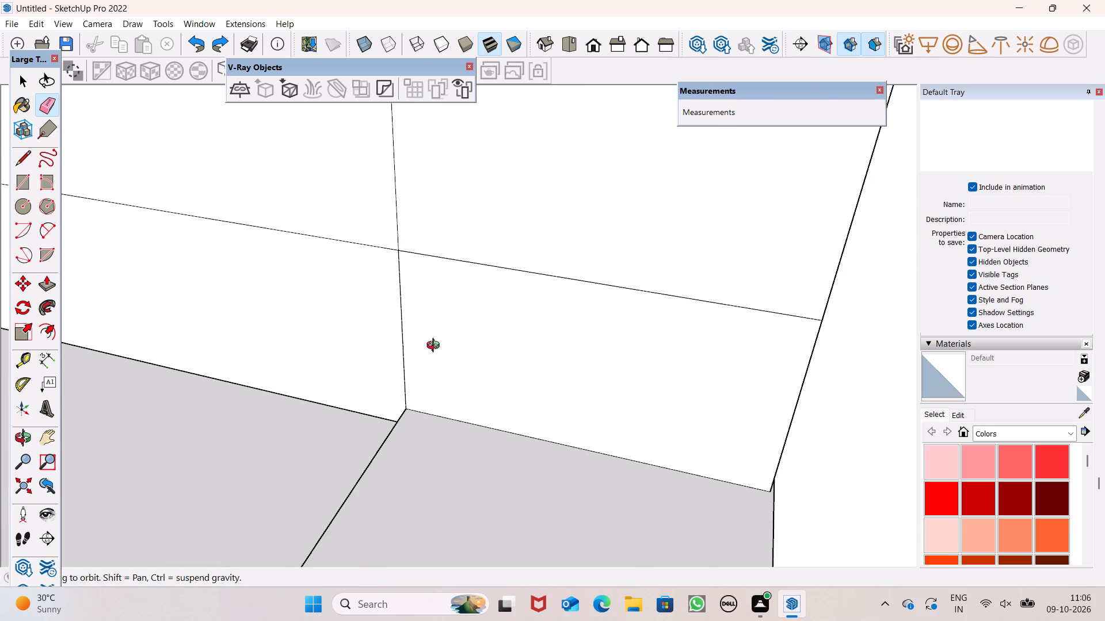
middle_click_drag(436, 347, 505, 209)
scroll(519, 266, "down", 6)
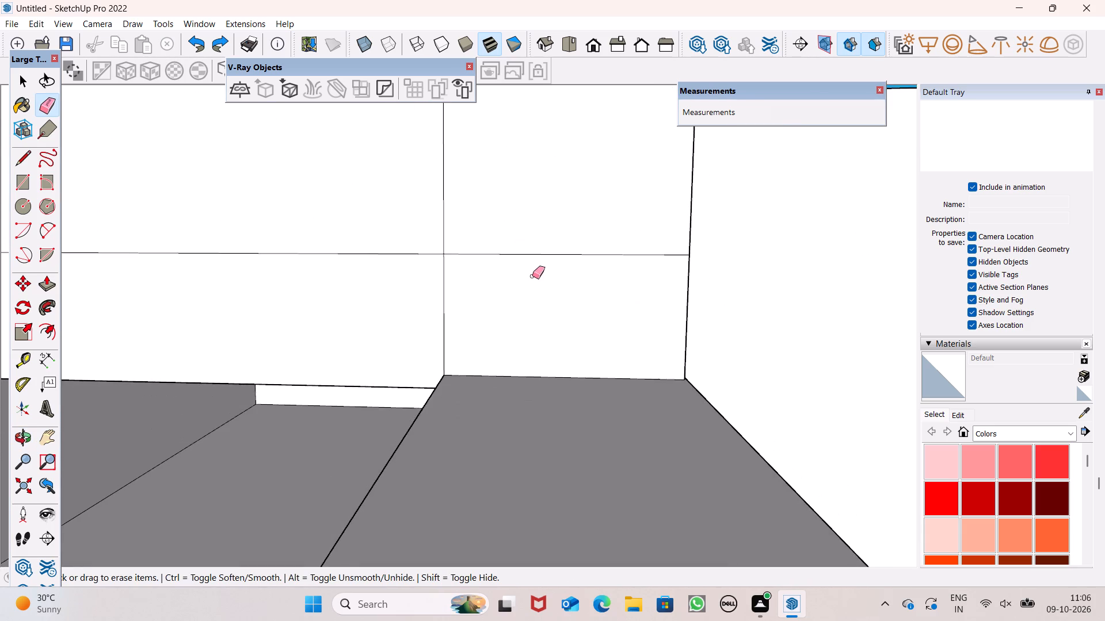
scroll(532, 276, "down", 13)
middle_click_drag(594, 345, 588, 362)
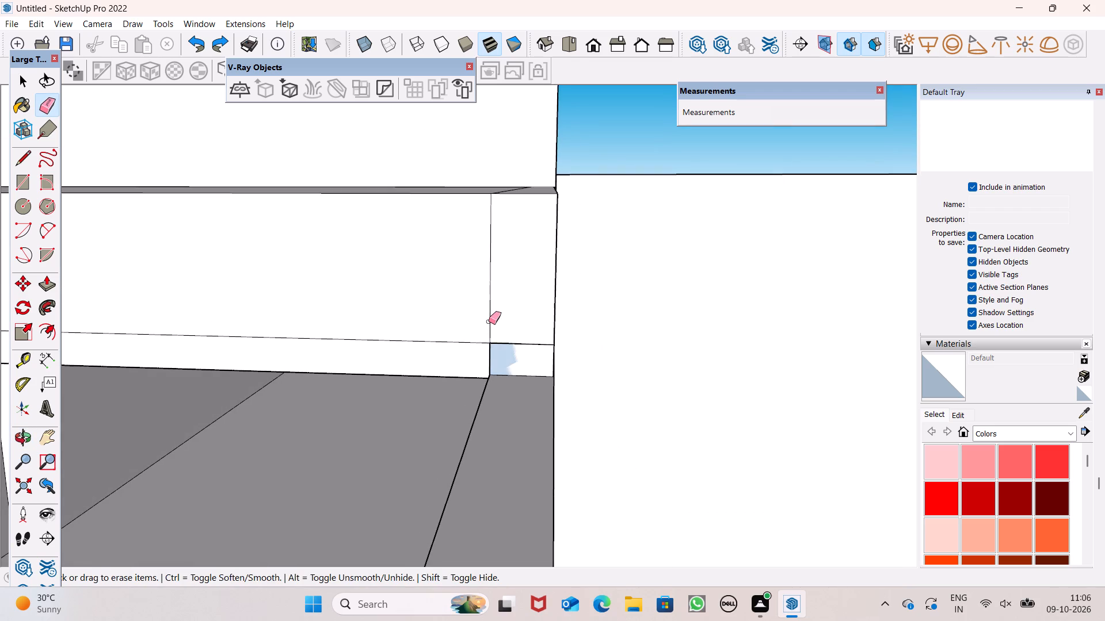
scroll(489, 321, "down", 10)
middle_click(517, 351)
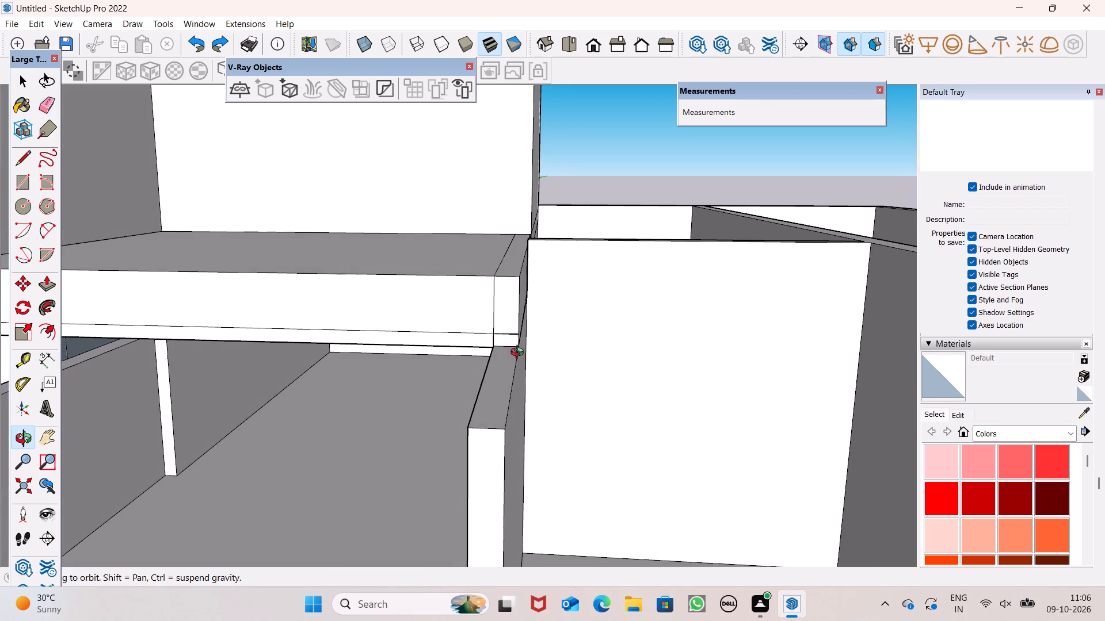
scroll(457, 306, "down", 3)
middle_click_drag(479, 313, 500, 312)
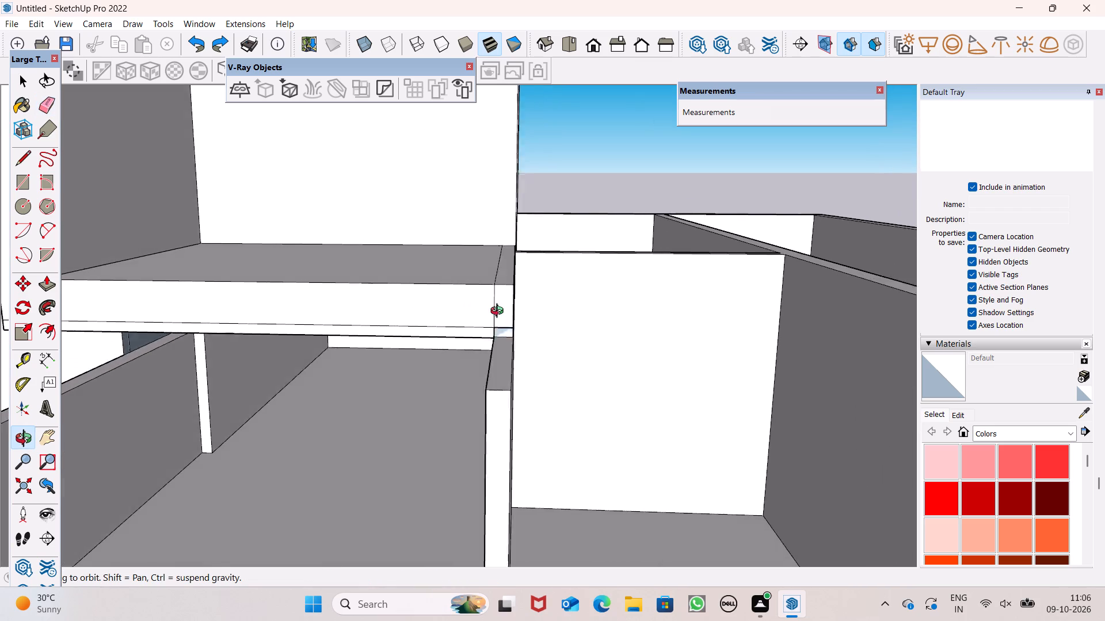
middle_click_drag(500, 312, 570, 294)
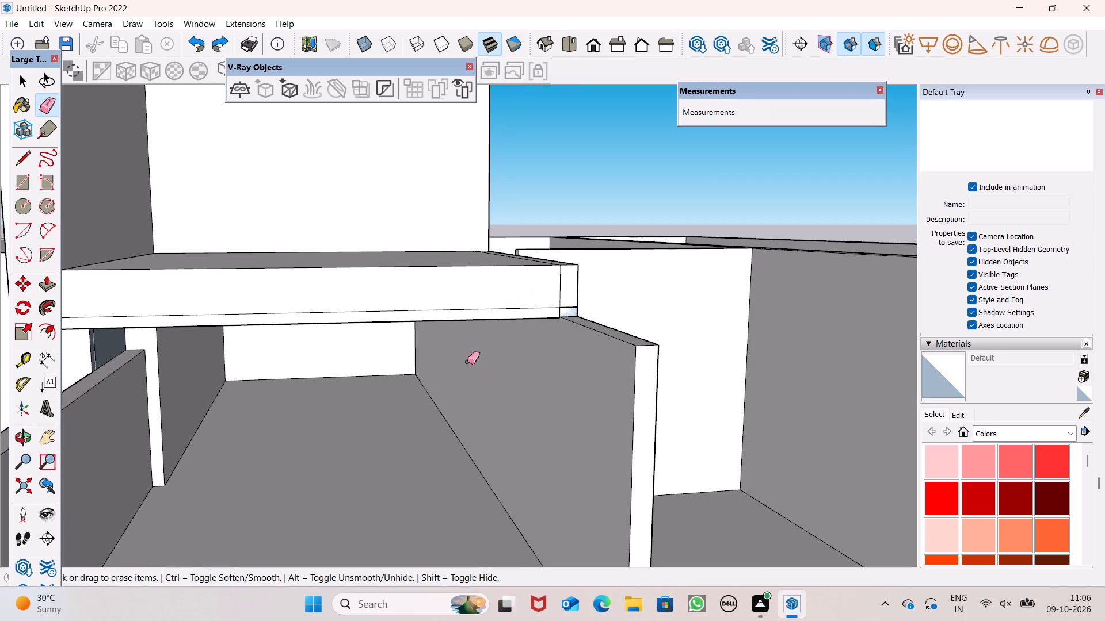
scroll(423, 276, "down", 6)
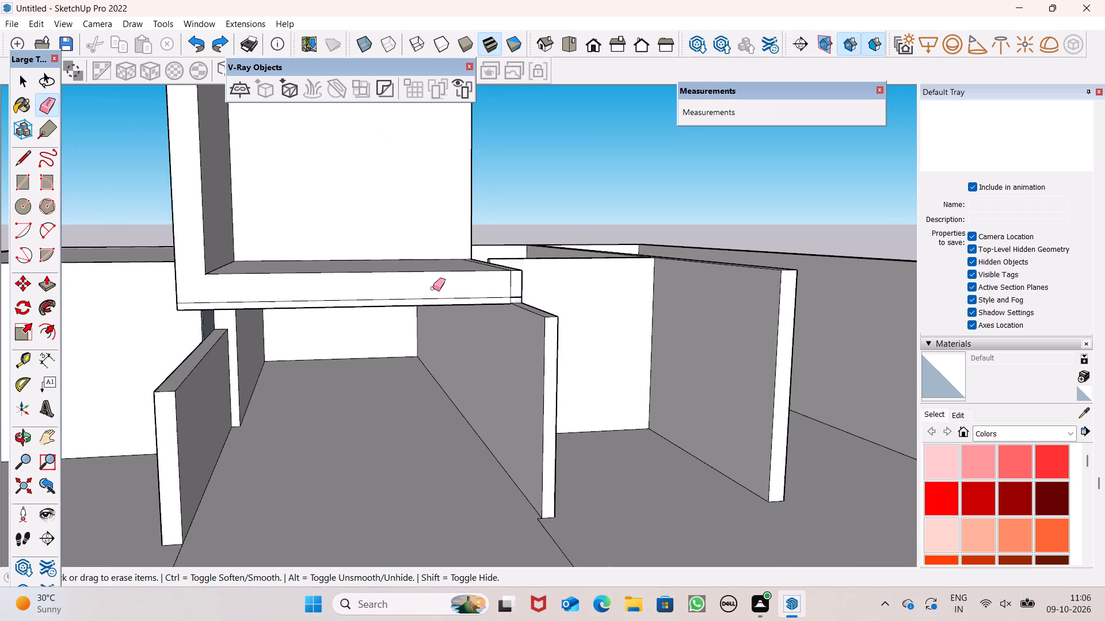
scroll(449, 304, "down", 8)
middle_click_drag(467, 320, 487, 359)
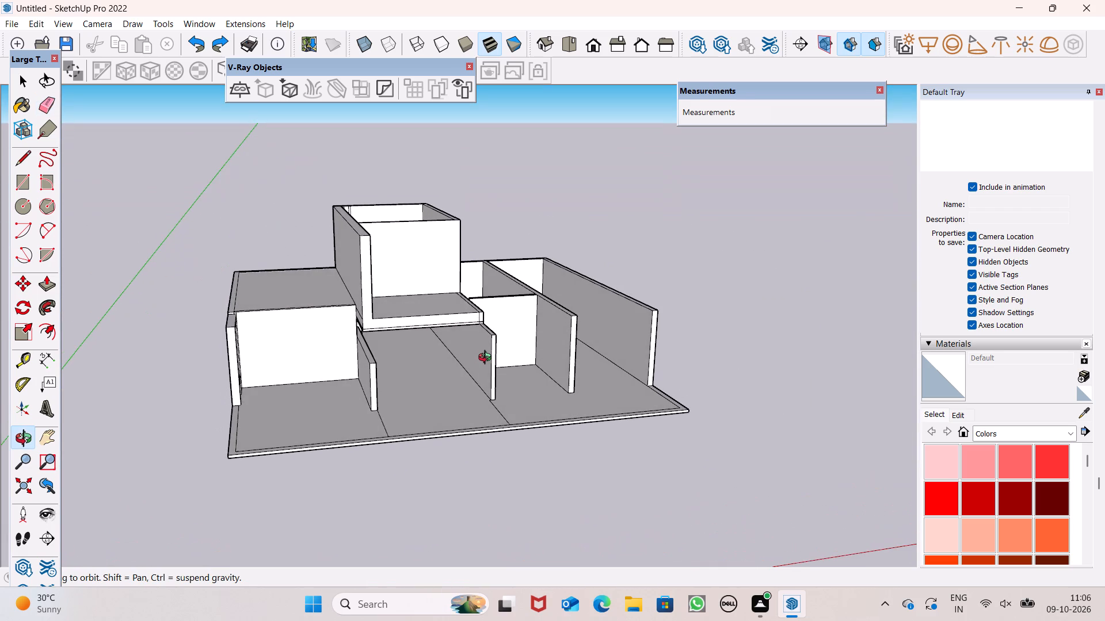
middle_click_drag(487, 359, 439, 378)
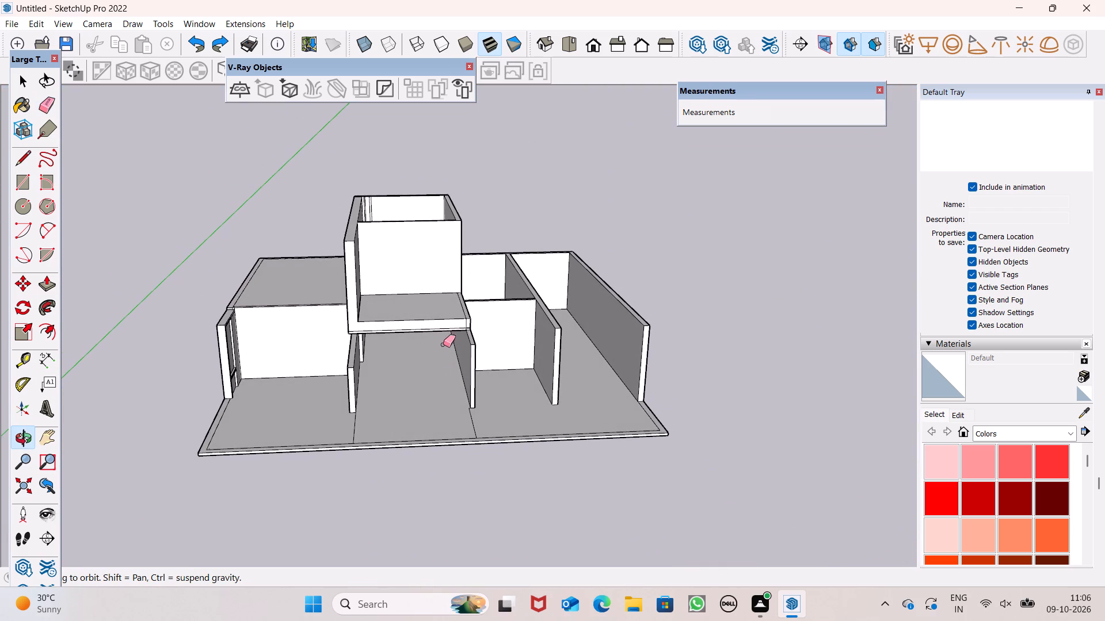
Erase the four leftover vertical edges on the inner face of the upper-storey back wall, beside its corner.
scroll(394, 186, "up", 7)
middle_click_drag(397, 263, 334, 311)
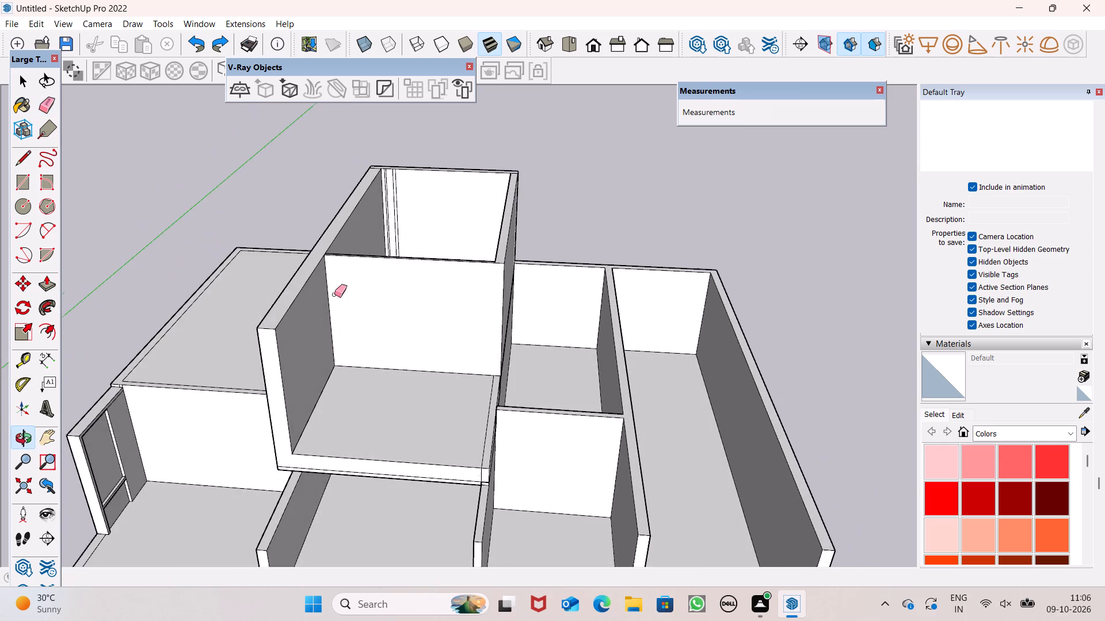
scroll(380, 198, "up", 7)
scroll(425, 183, "up", 12)
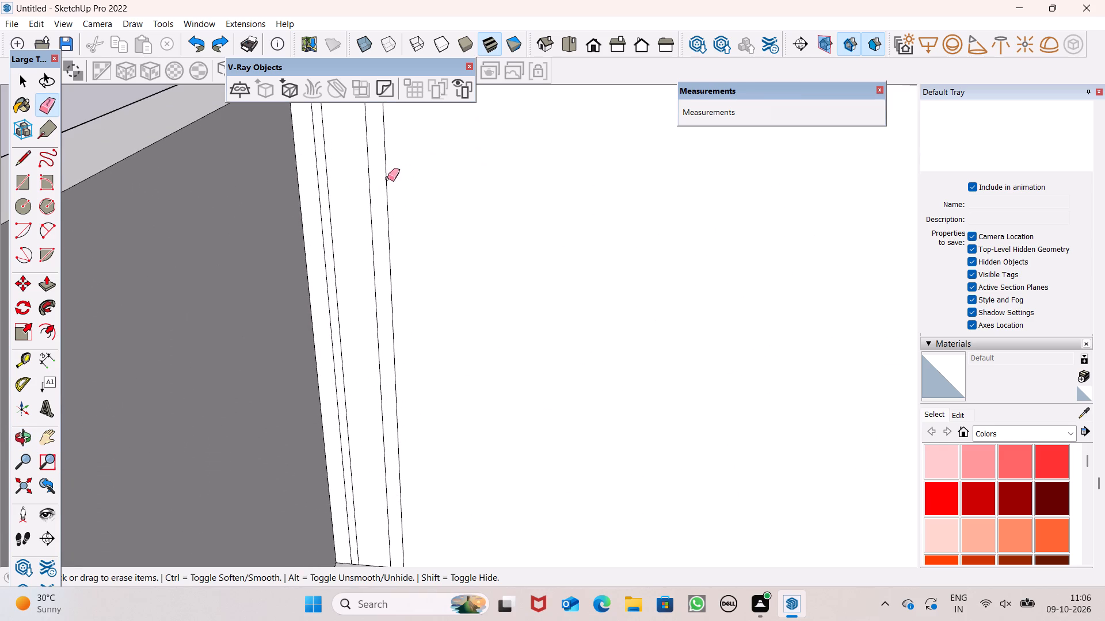
left_click_drag(312, 186, 384, 186)
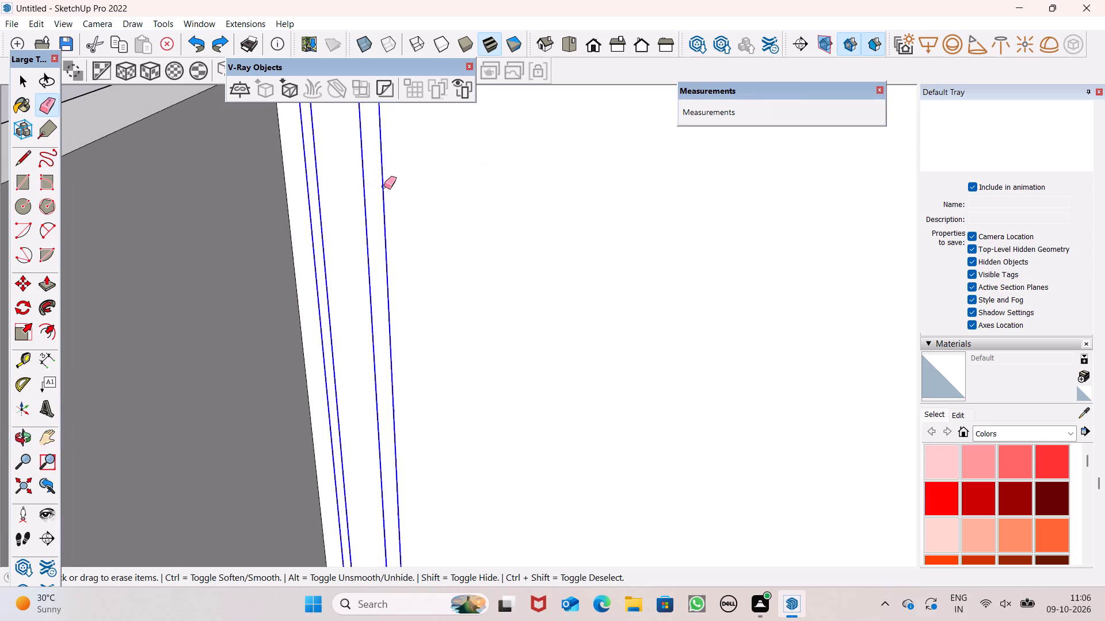
left_click_drag(384, 186, 388, 186)
scroll(364, 209, "down", 4)
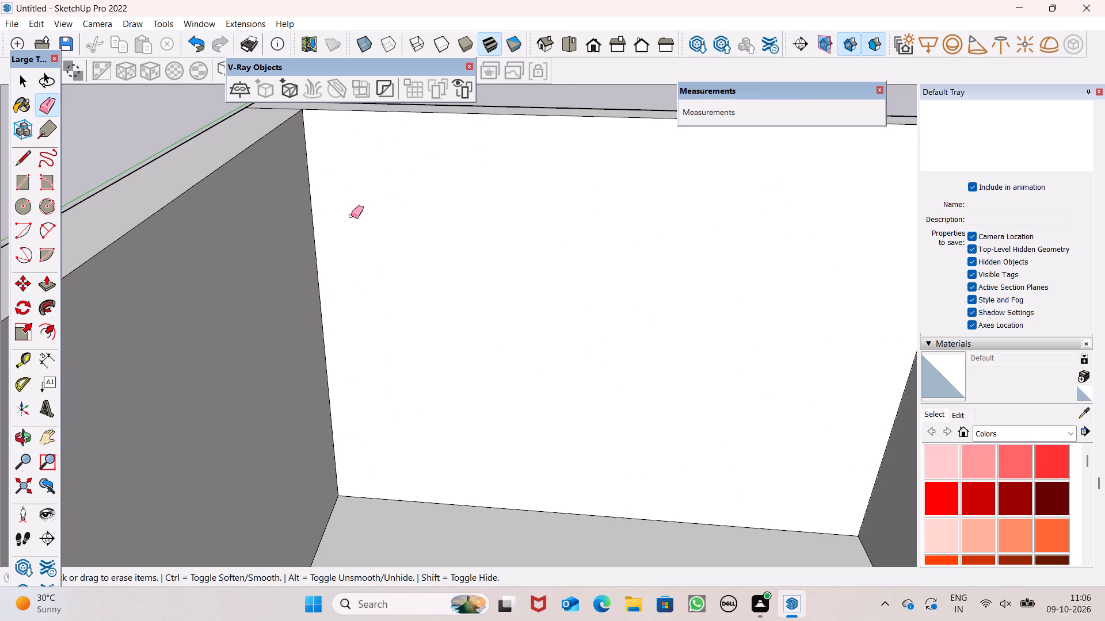
Start the Rectangle tool for drawing at the upper-storey room.
scroll(350, 220, "down", 6)
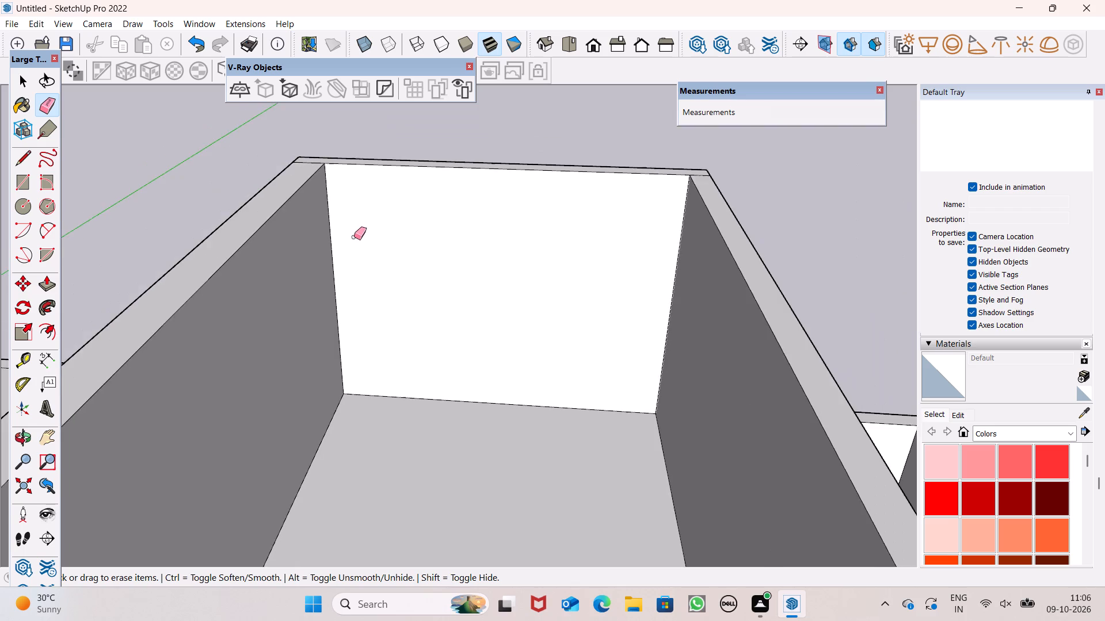
scroll(360, 227, "down", 5)
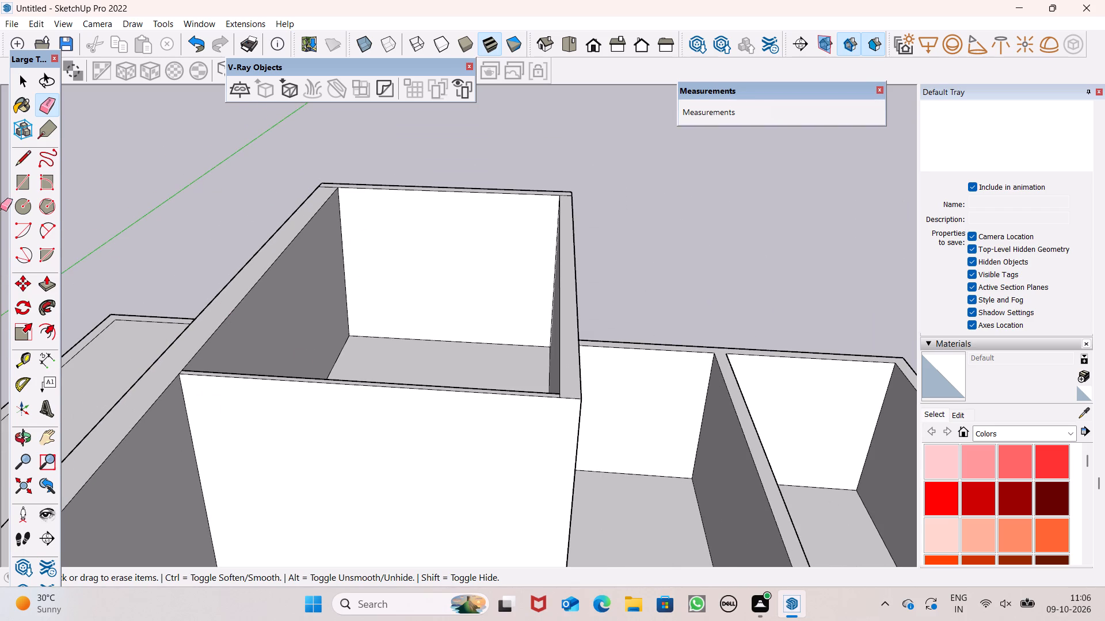
left_click(24, 192)
scroll(348, 227, "down", 5)
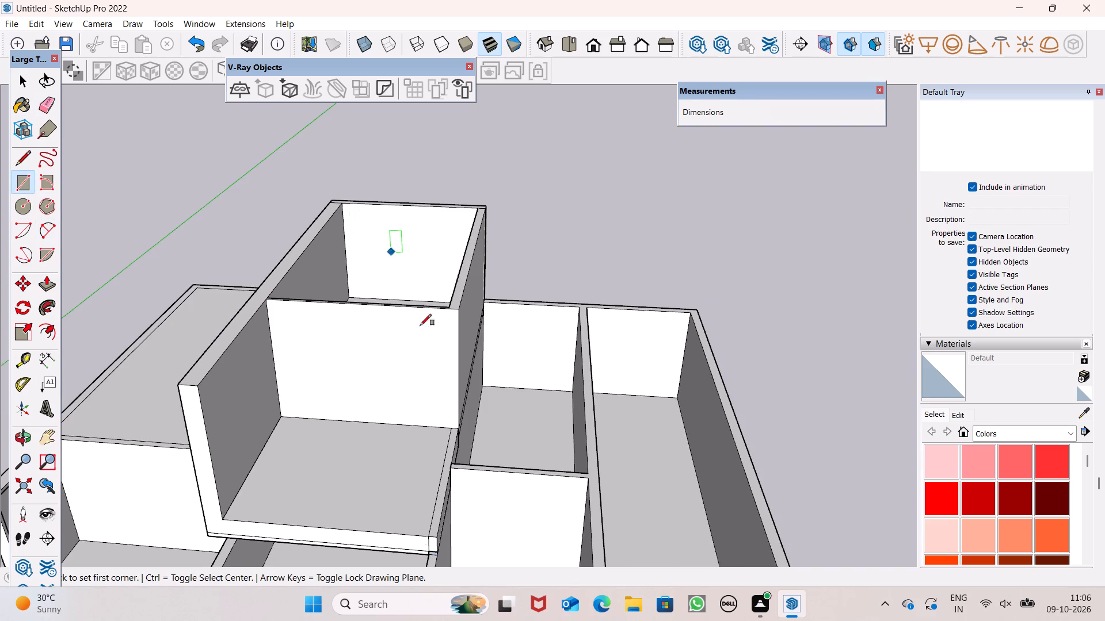
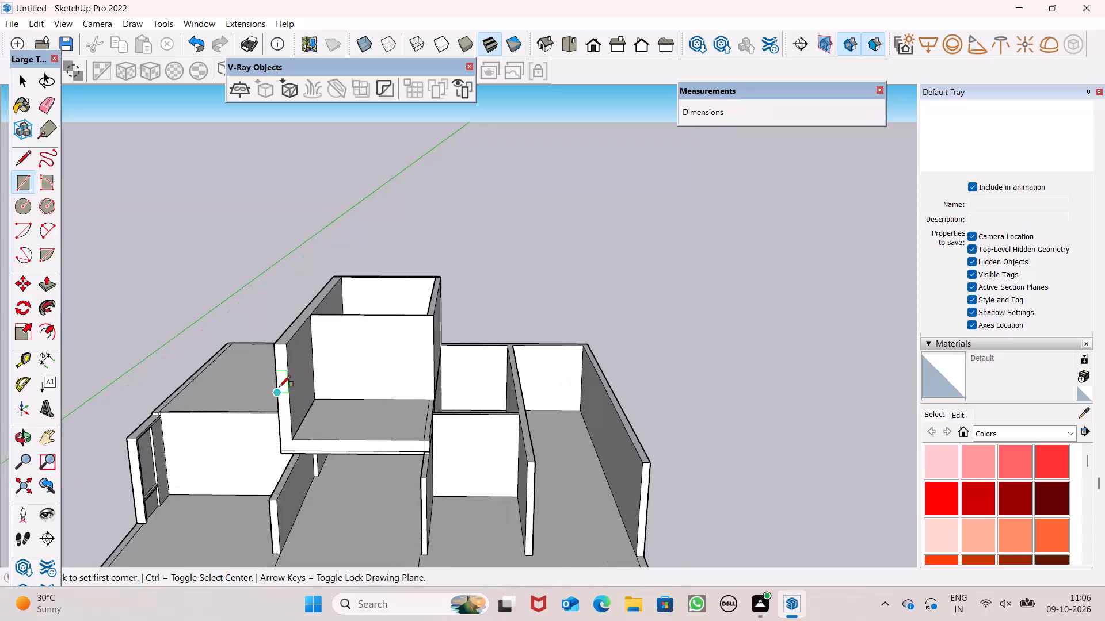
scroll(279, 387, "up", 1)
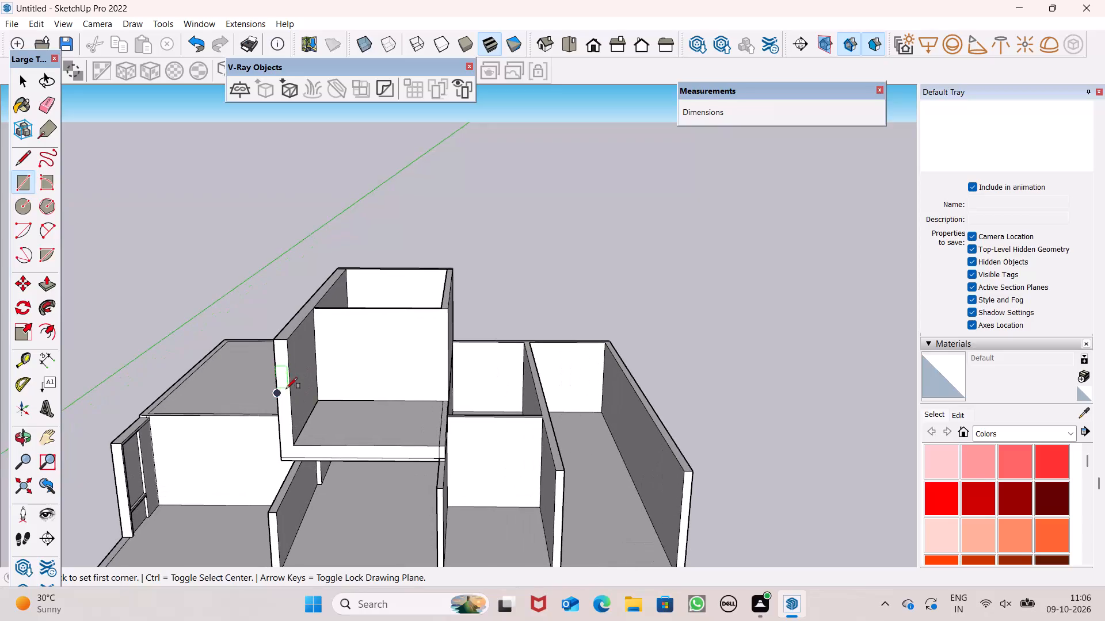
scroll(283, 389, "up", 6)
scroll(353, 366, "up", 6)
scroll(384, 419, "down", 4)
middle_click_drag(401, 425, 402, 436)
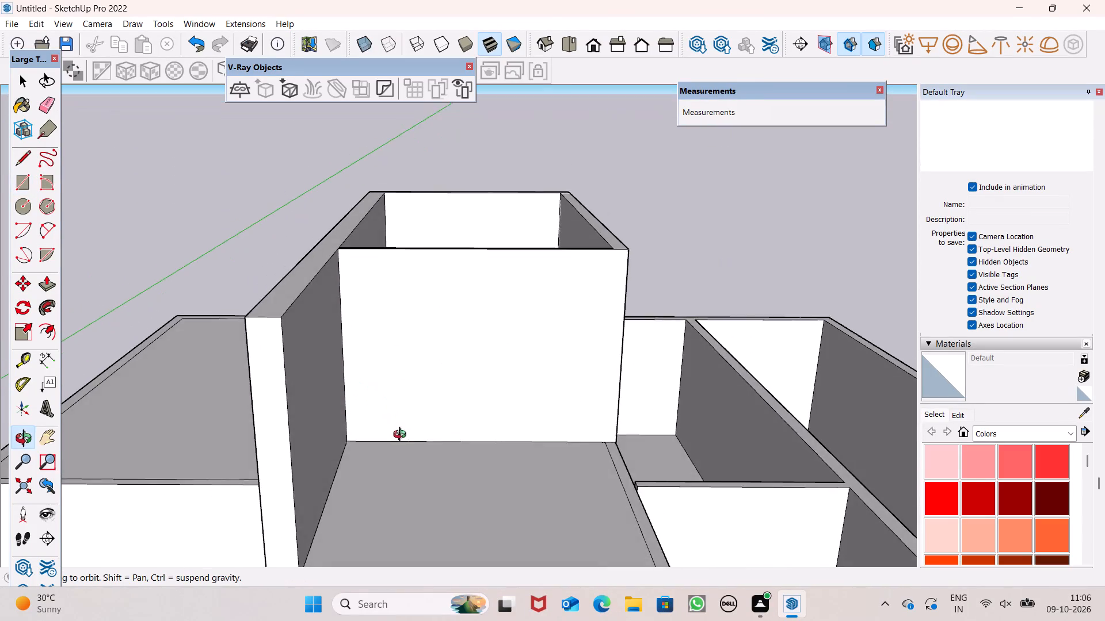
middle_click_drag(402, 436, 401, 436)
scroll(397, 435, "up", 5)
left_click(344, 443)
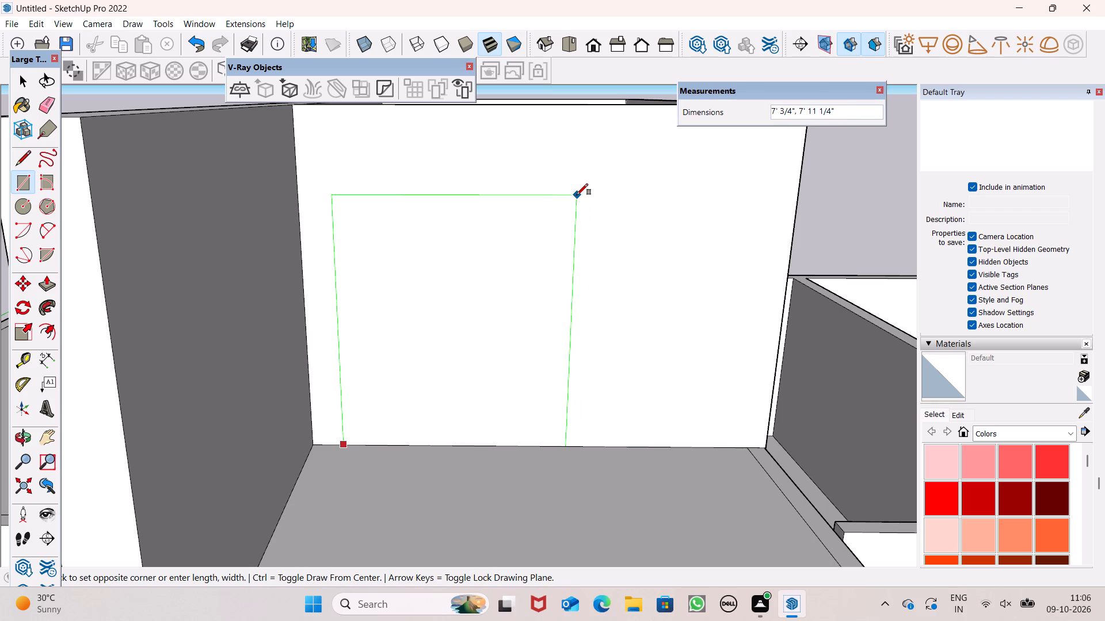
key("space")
Draw a door-shaped rectangle about 6' 8" by 8' 10" on the upper-storey cross wall, from its base near the side-wall corner.
scroll(610, 252, "down", 5)
middle_click_drag(620, 277, 507, 356)
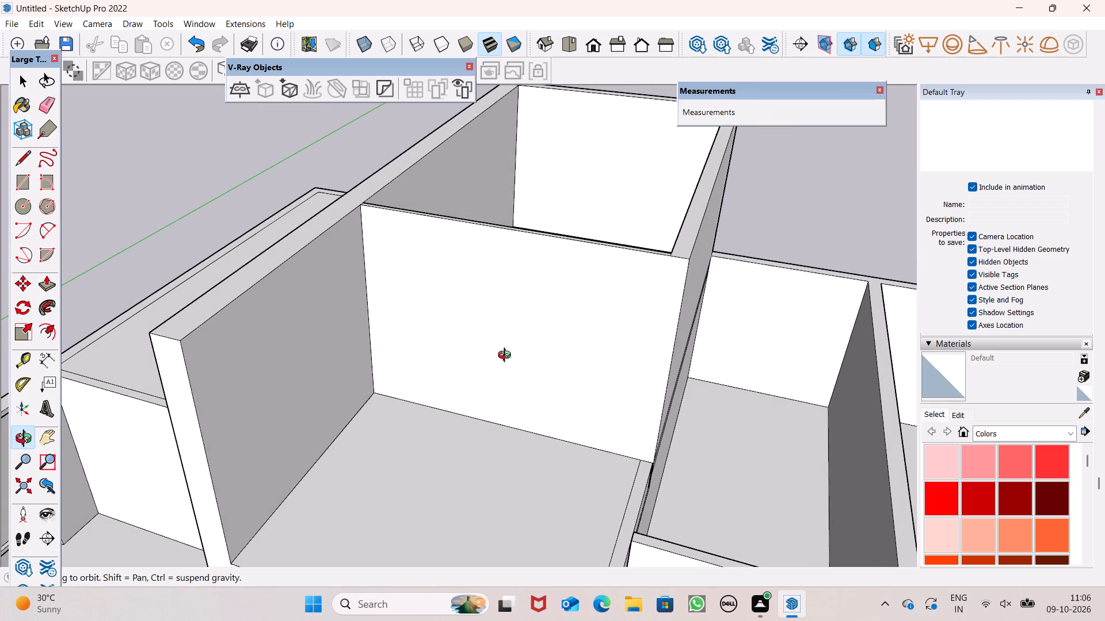
middle_click_drag(507, 356, 479, 354)
left_click(11, 185)
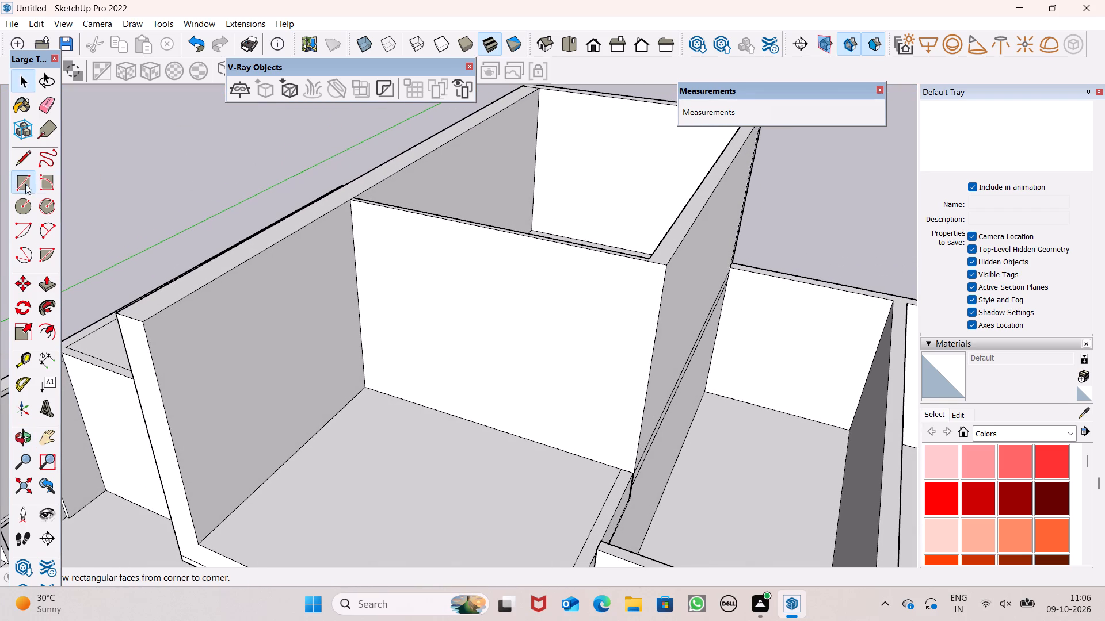
scroll(242, 440, "up", 3)
scroll(360, 401, "down", 4)
middle_click_drag(384, 411, 418, 394)
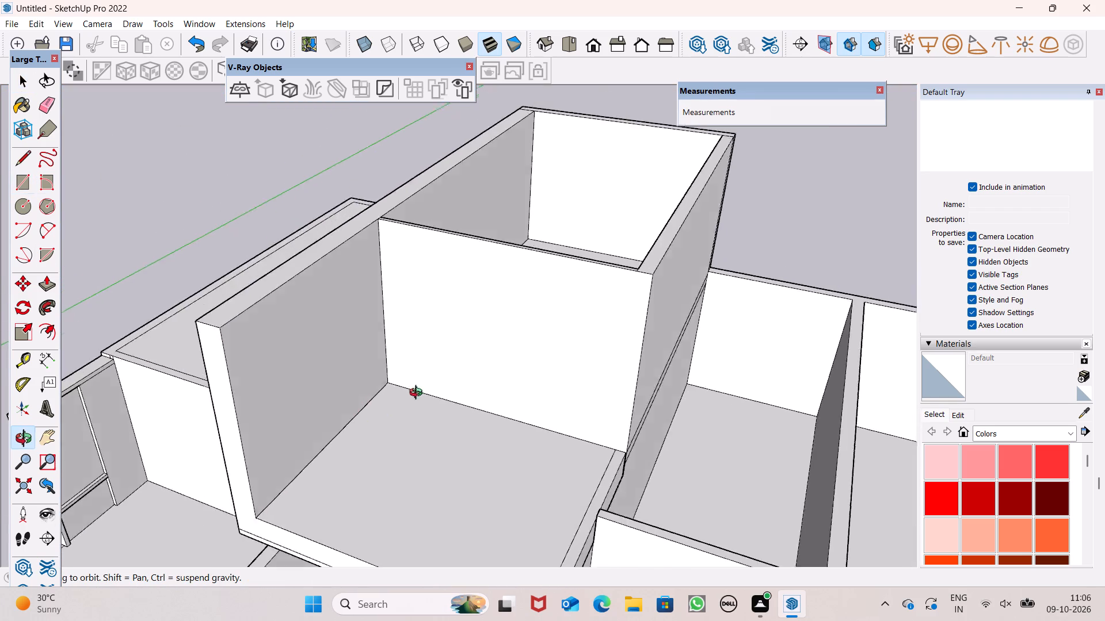
middle_click_drag(418, 394, 525, 392)
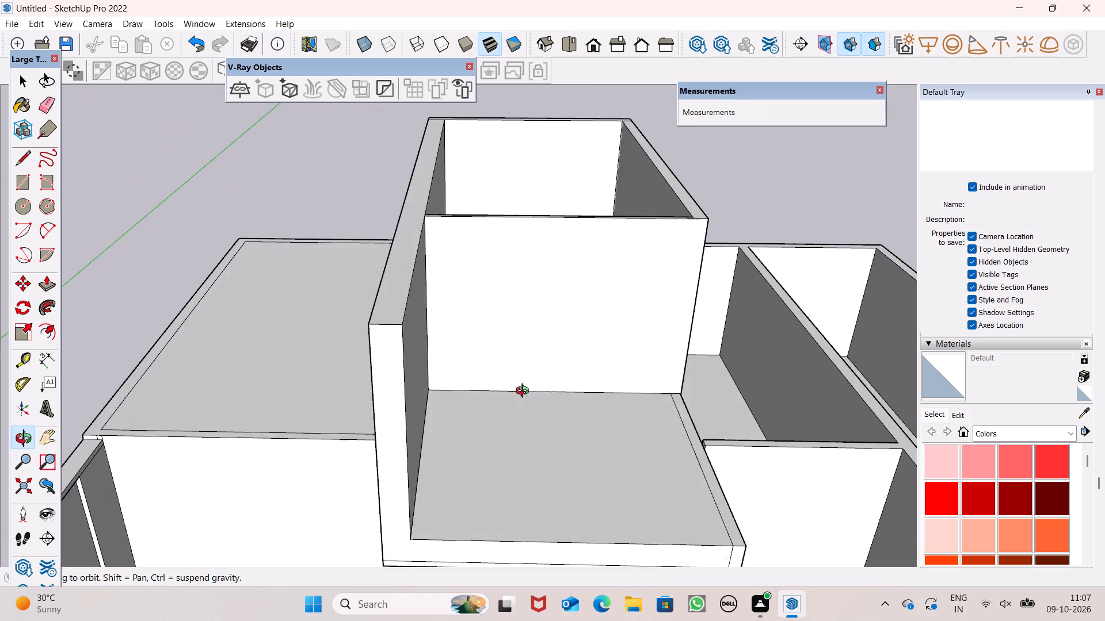
middle_click_drag(525, 392, 529, 392)
scroll(542, 394, "up", 1)
middle_click_drag(544, 395, 607, 356)
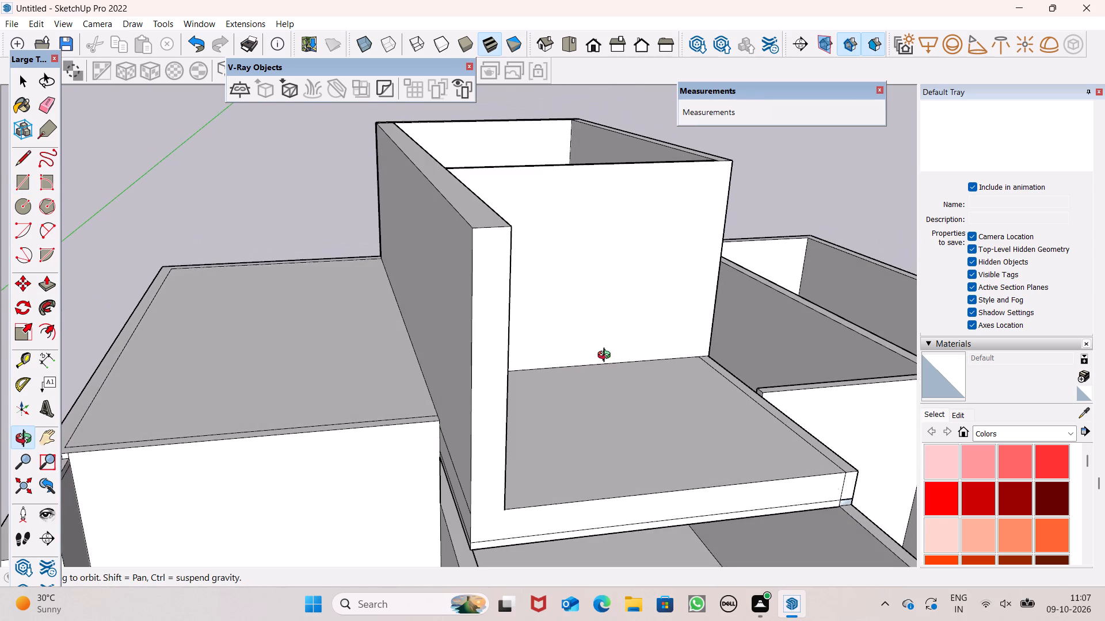
middle_click_drag(607, 356, 546, 389)
scroll(470, 379, "up", 4)
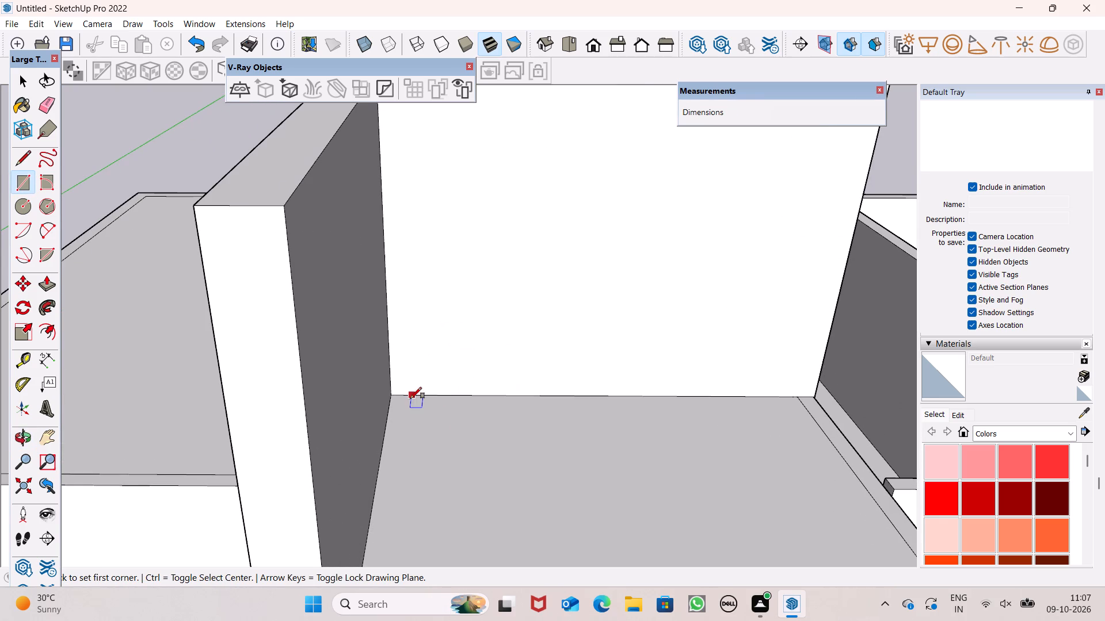
left_click_drag(409, 393, 406, 367)
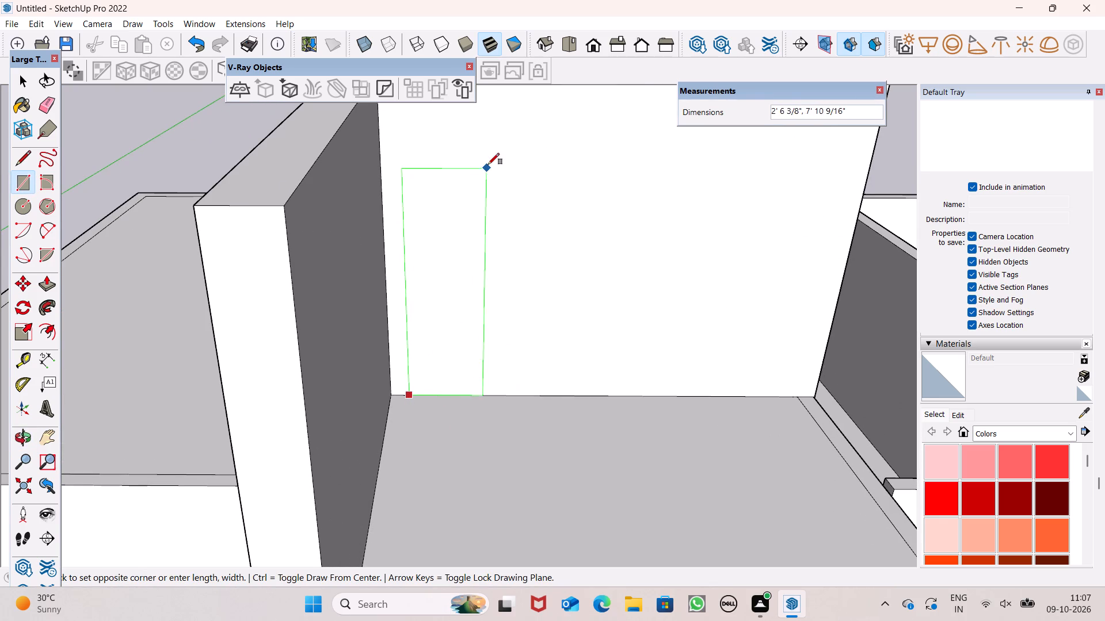
left_click(631, 133)
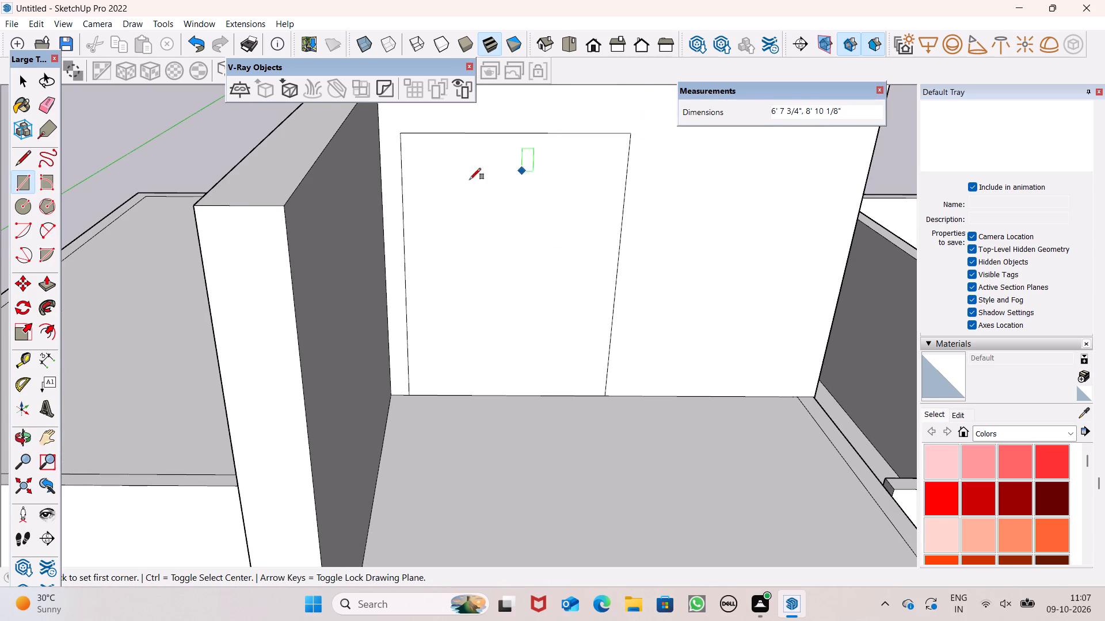
Push the door rectangle through the upper-storey cross wall with Push/Pull to cut an open doorway.
scroll(325, 227, "down", 5)
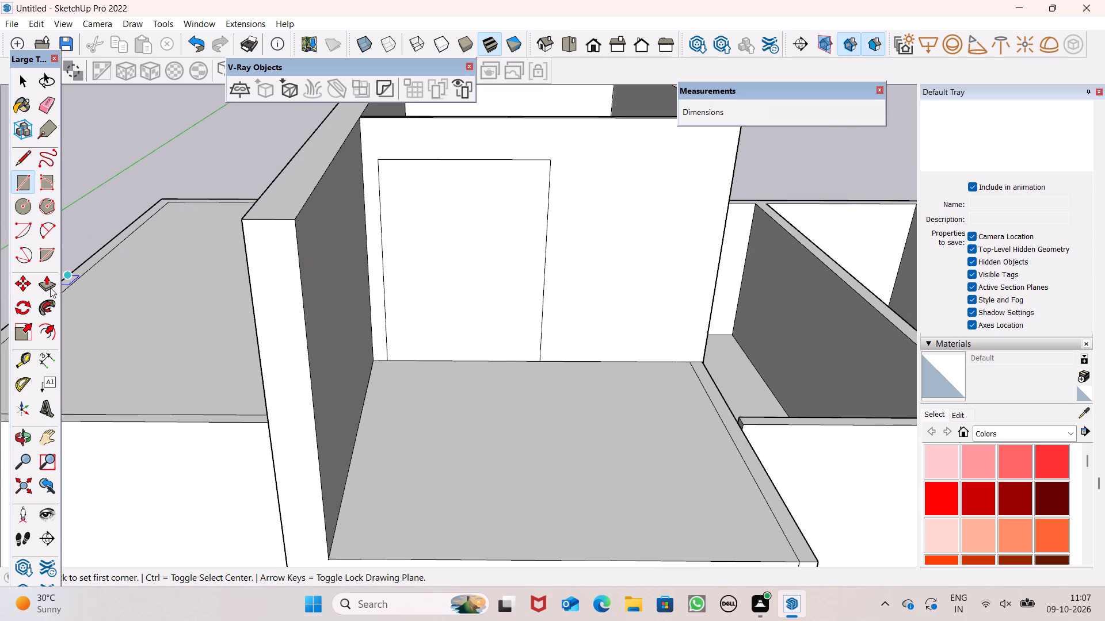
left_click(50, 287)
left_click_drag(433, 357, 433, 344)
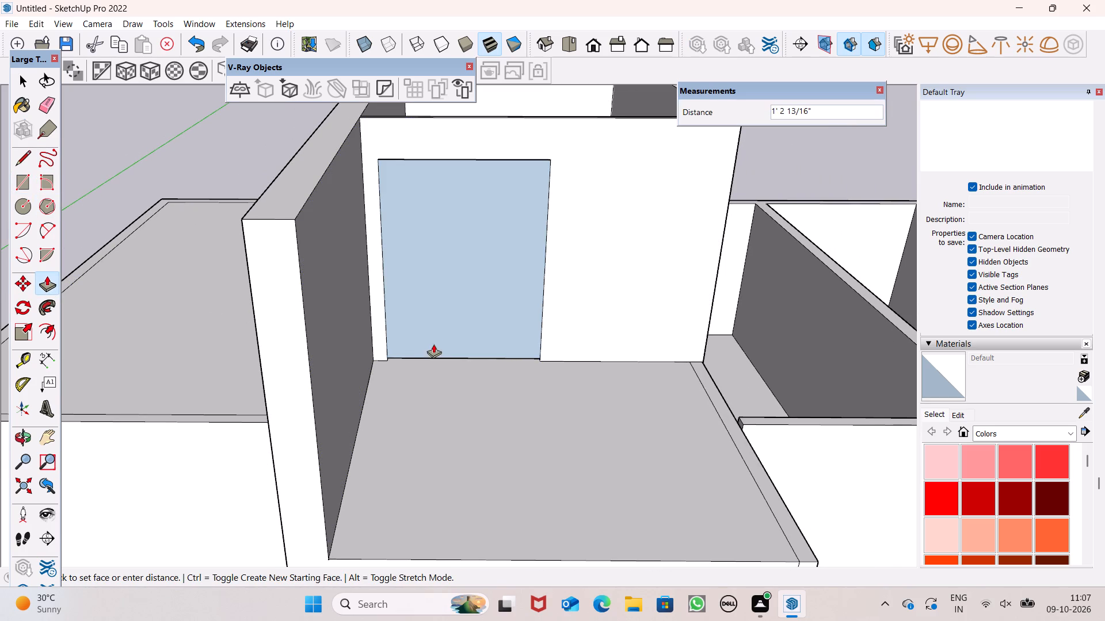
left_click_drag(433, 344, 454, 335)
scroll(454, 306, "down", 4)
middle_click_drag(327, 465, 293, 465)
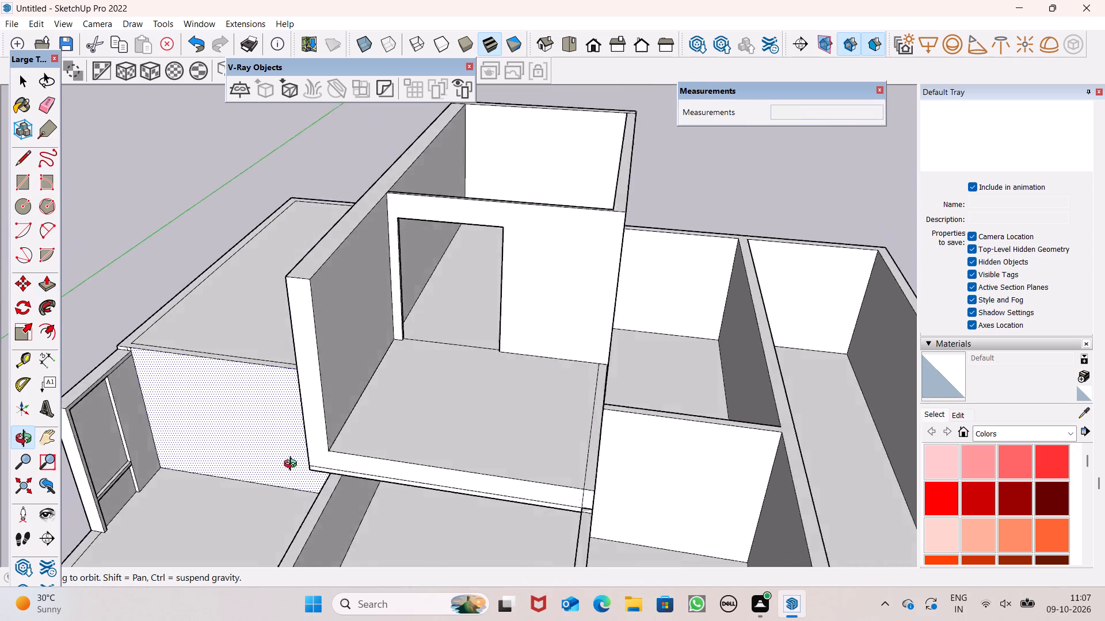
middle_click_drag(293, 465, 265, 487)
scroll(484, 312, "down", 1)
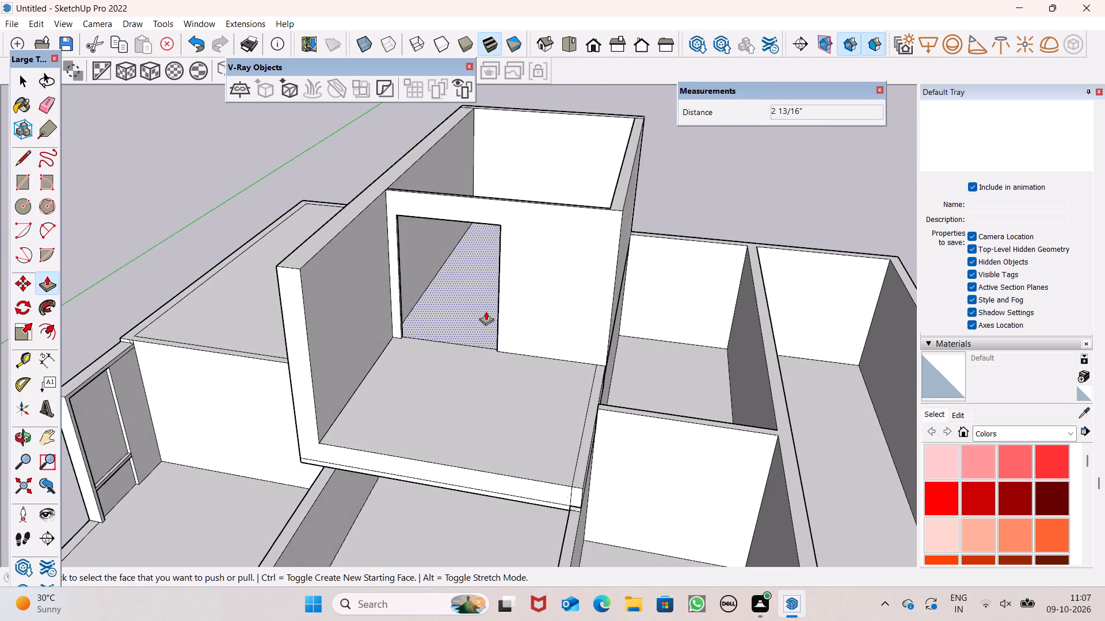
key("space")
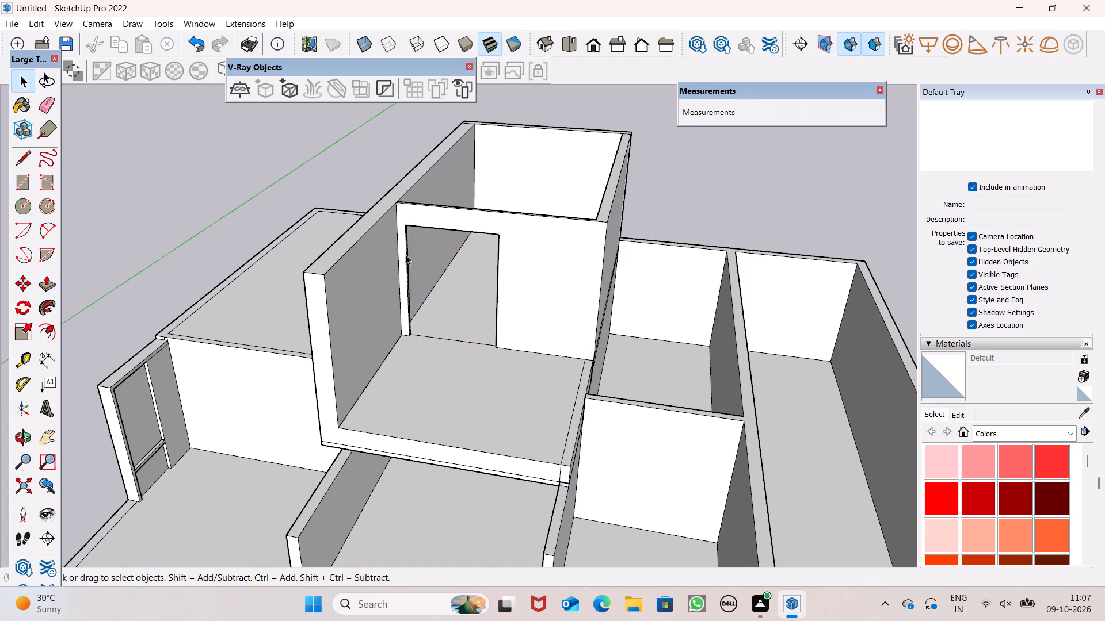
Examine the doorway and the lower roof slab beside the upper-storey room, including the surrounding walls.
scroll(387, 270, "down", 3)
middle_click_drag(382, 313, 418, 267)
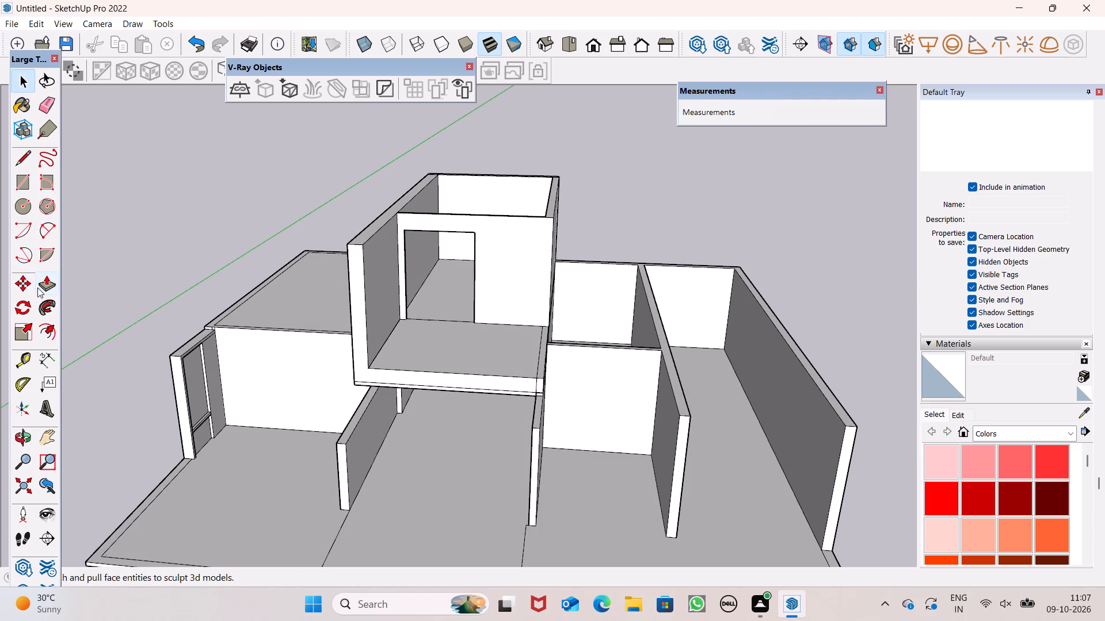
left_click(37, 287)
scroll(459, 369, "down", 2)
middle_click_drag(411, 369, 466, 374)
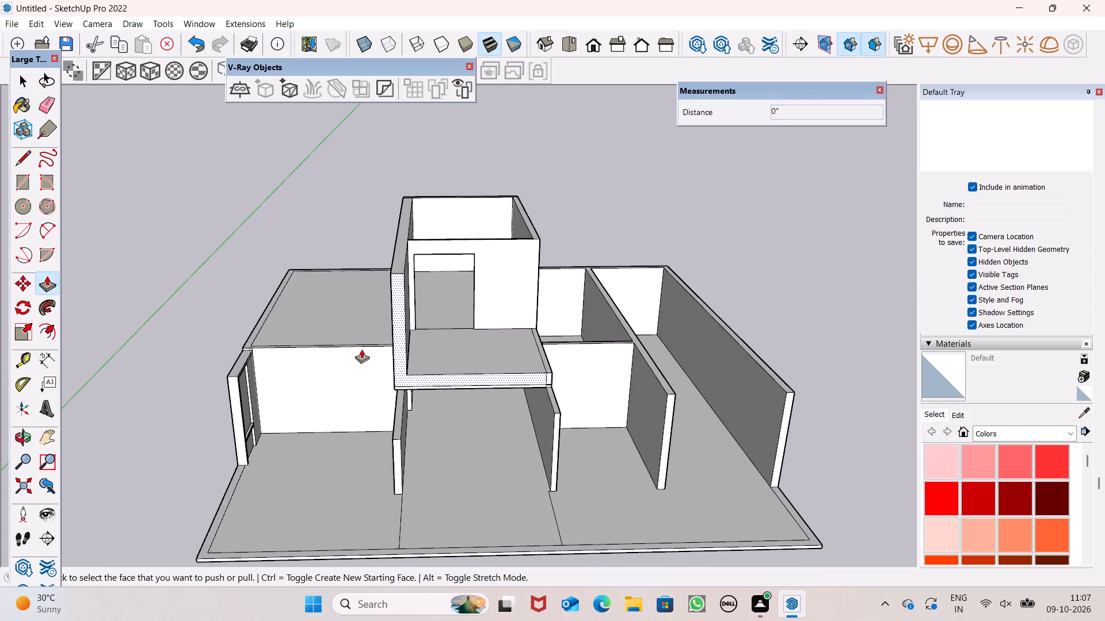
scroll(359, 347, "up", 2)
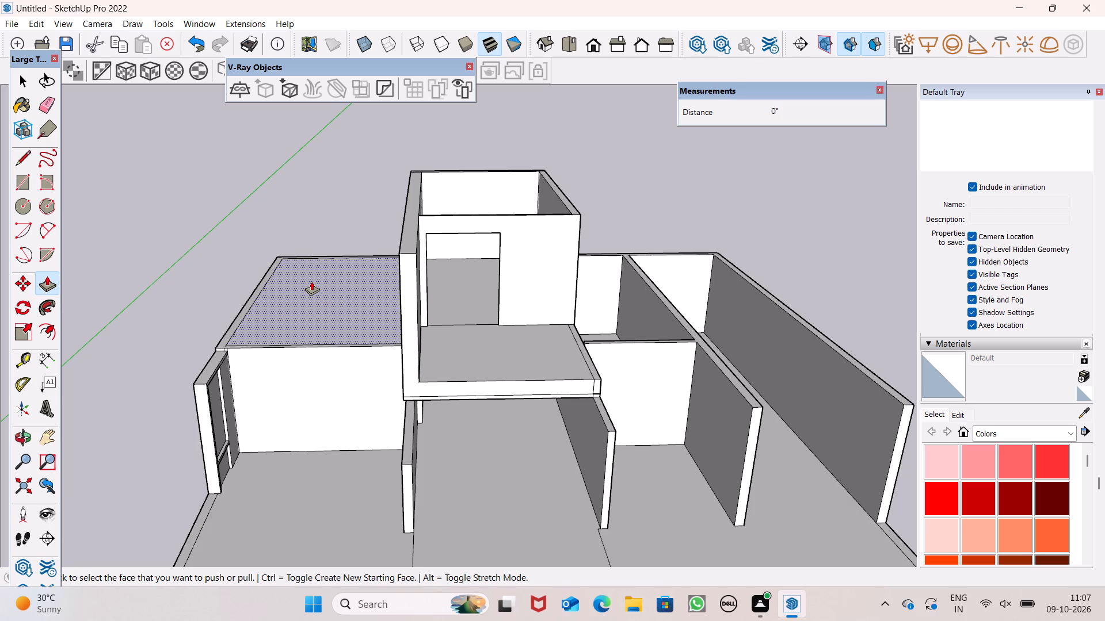
scroll(223, 300, "down", 5)
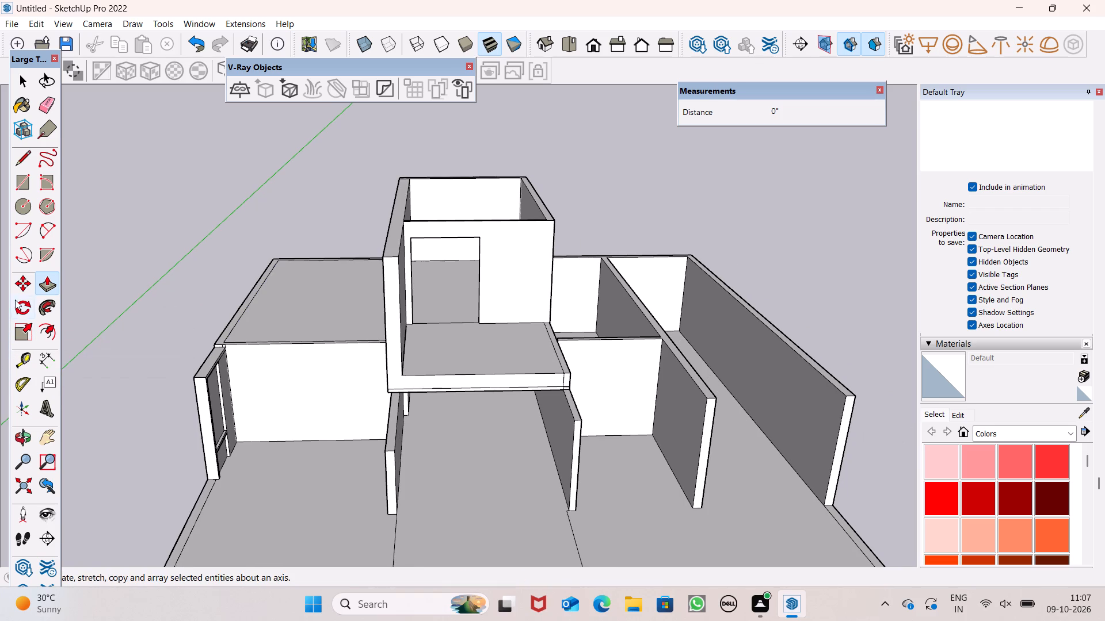
left_click(17, 187)
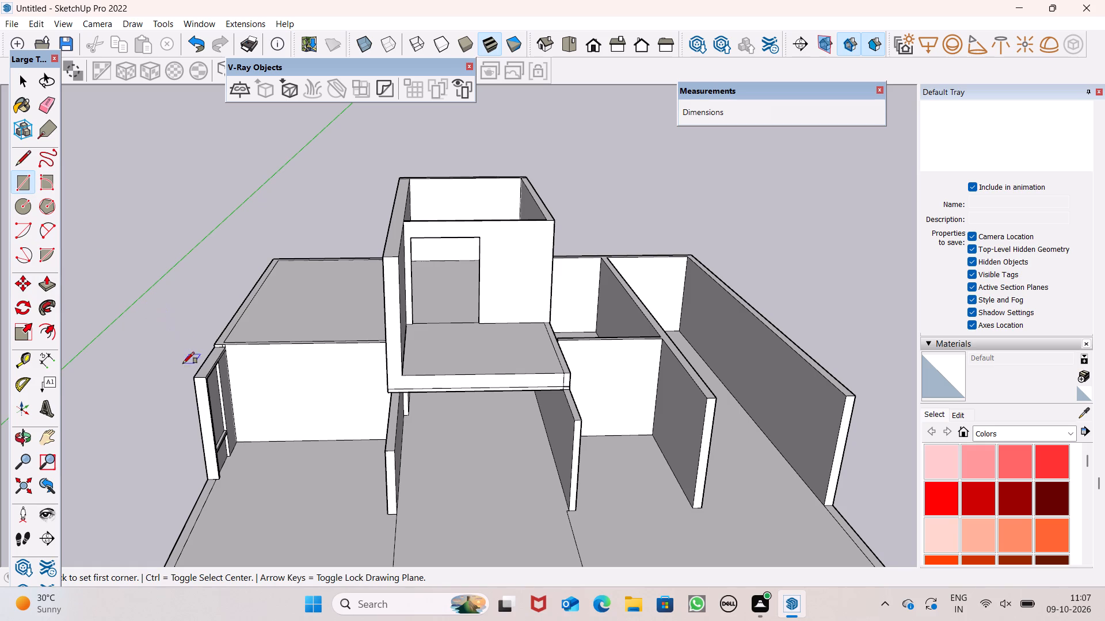
middle_click_drag(258, 398, 317, 378)
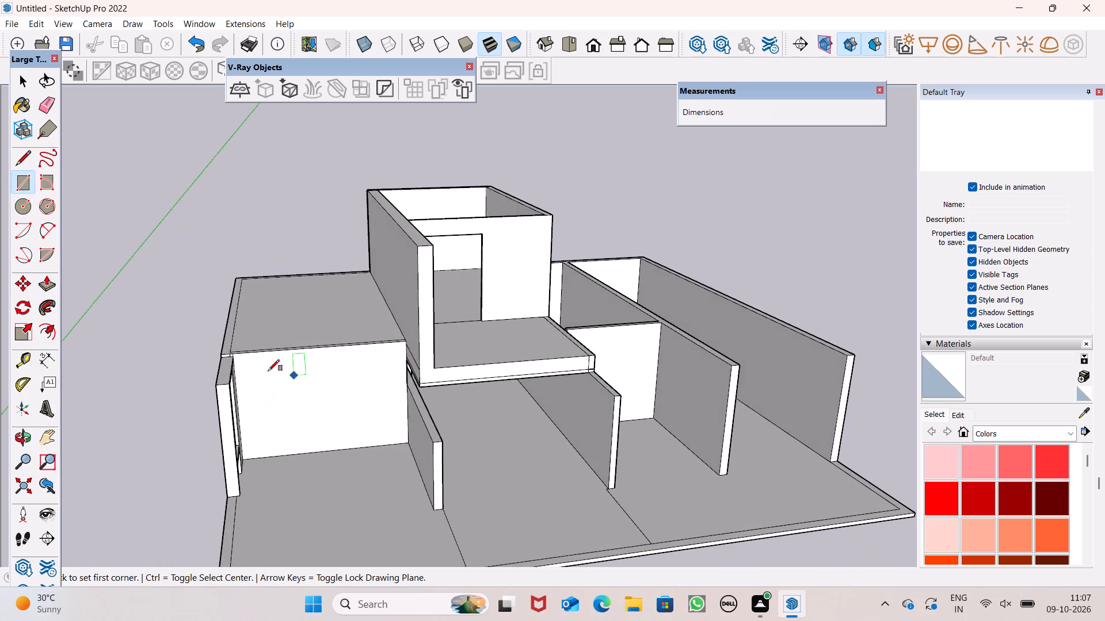
scroll(250, 362, "up", 5)
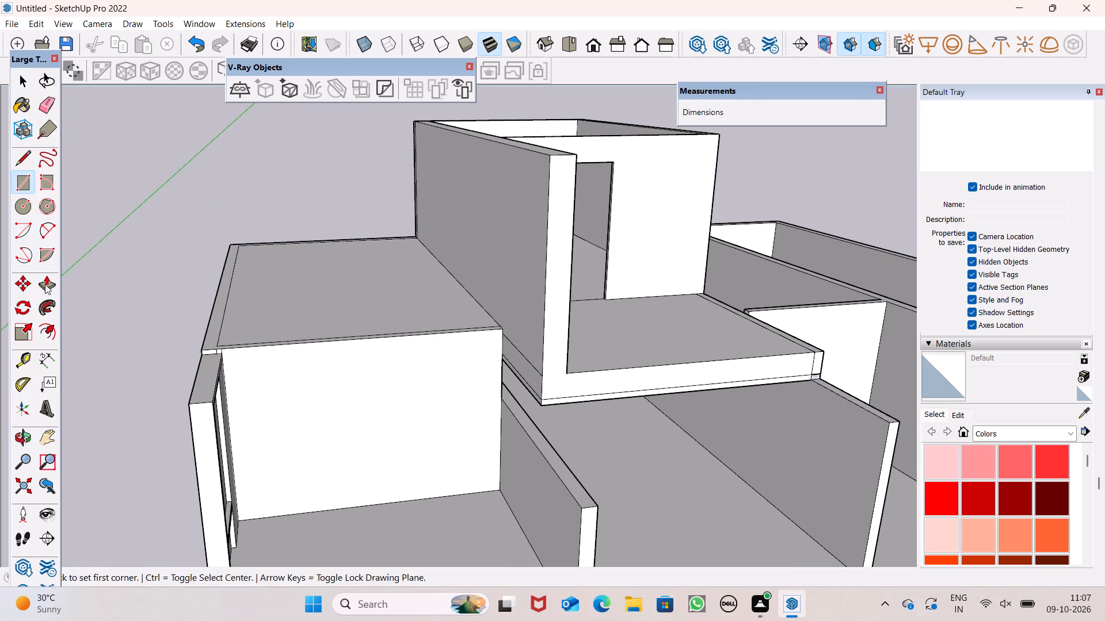
Push the narrow border strip around the lower roof slab down 3 3/16".
left_click(51, 290)
scroll(203, 320, "up", 7)
scroll(248, 350, "down", 3)
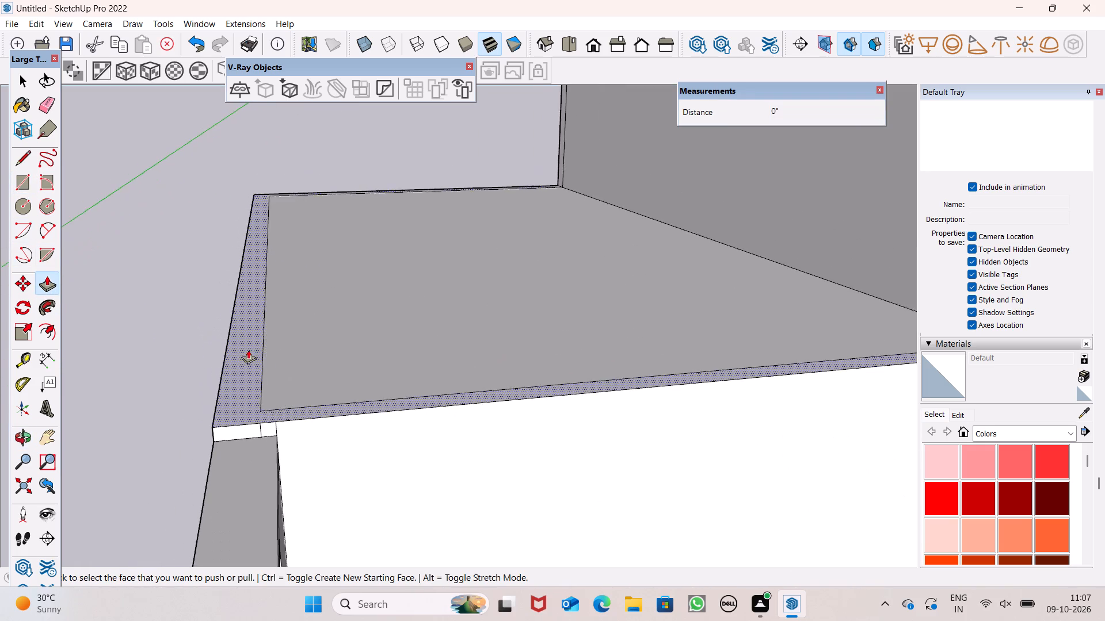
scroll(248, 350, "down", 2)
scroll(283, 414, "up", 1)
scroll(268, 384, "down", 14)
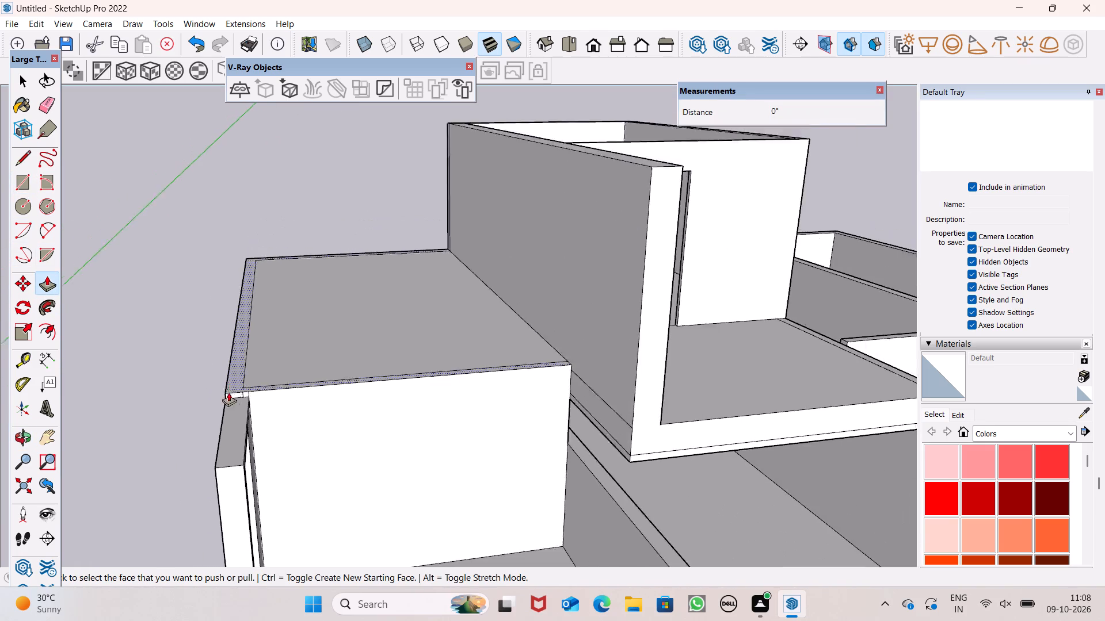
middle_click_drag(411, 439, 371, 416)
scroll(180, 356, "up", 3)
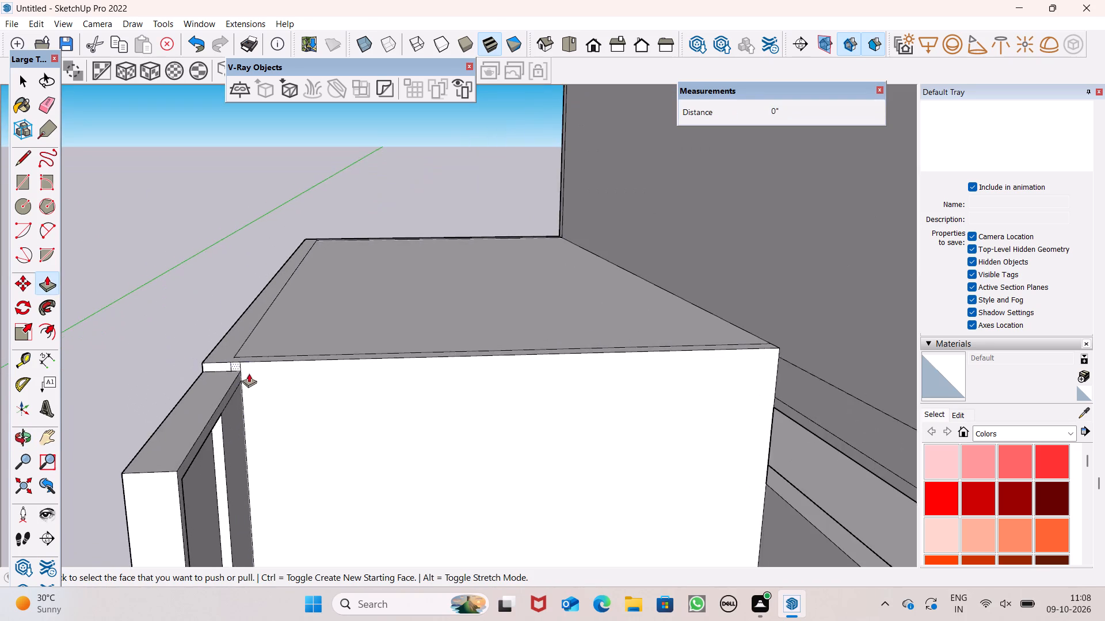
middle_click_drag(253, 386, 270, 447)
scroll(273, 450, "up", 1)
left_click_drag(216, 366, 218, 376)
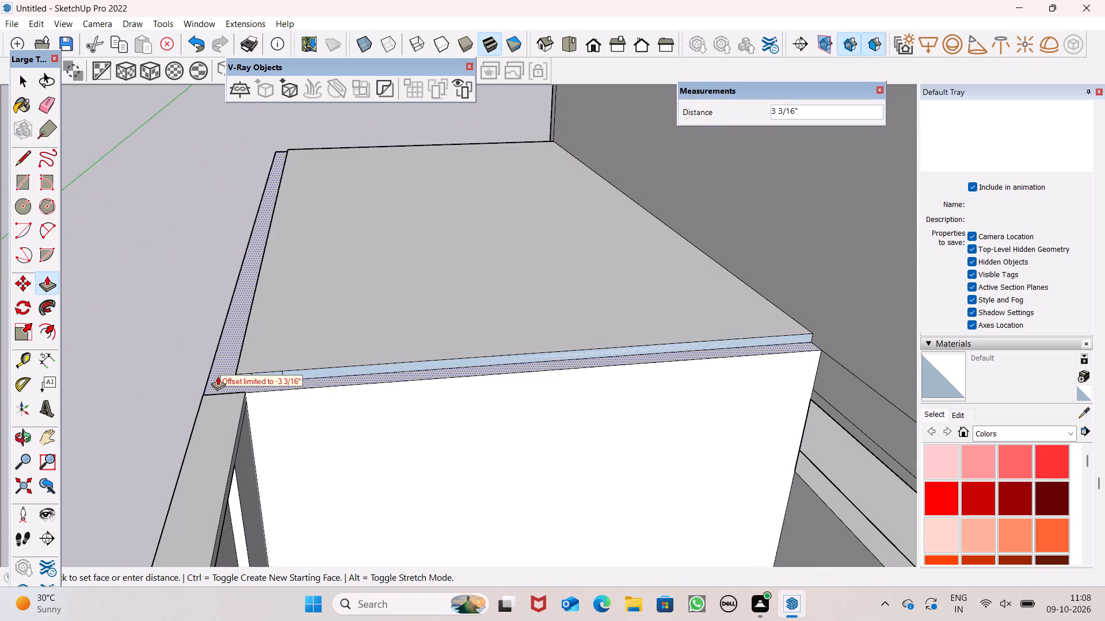
left_click_drag(218, 376, 216, 390)
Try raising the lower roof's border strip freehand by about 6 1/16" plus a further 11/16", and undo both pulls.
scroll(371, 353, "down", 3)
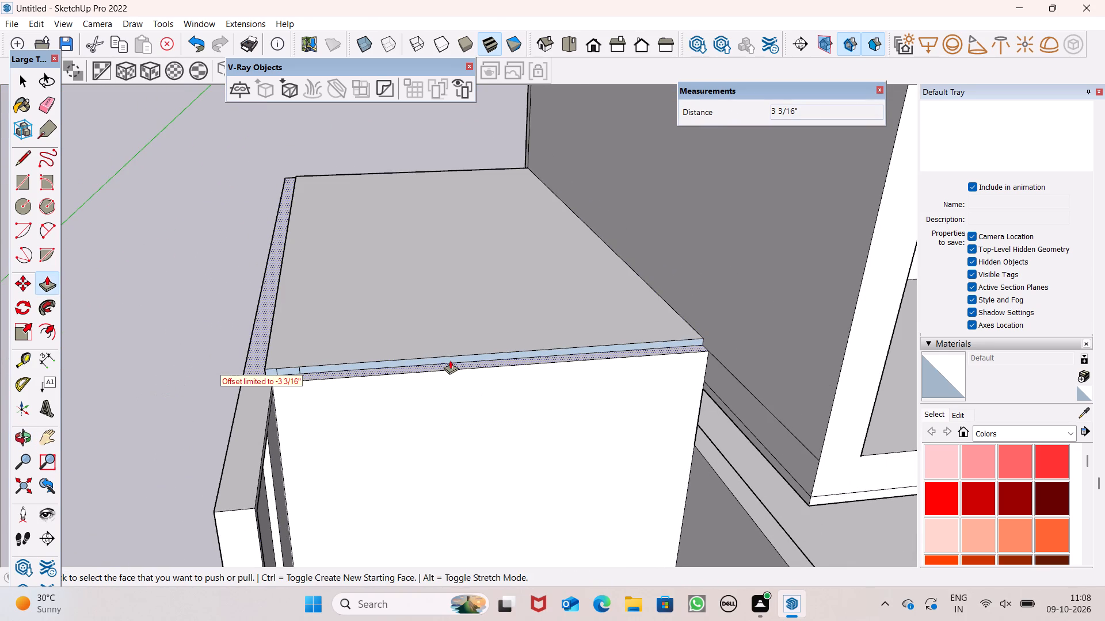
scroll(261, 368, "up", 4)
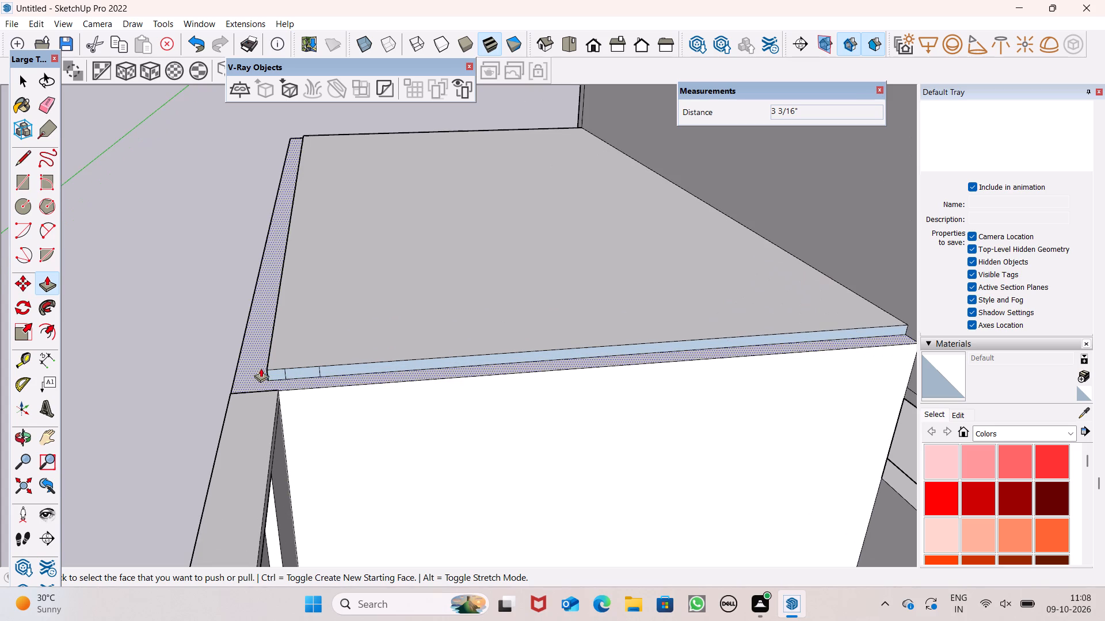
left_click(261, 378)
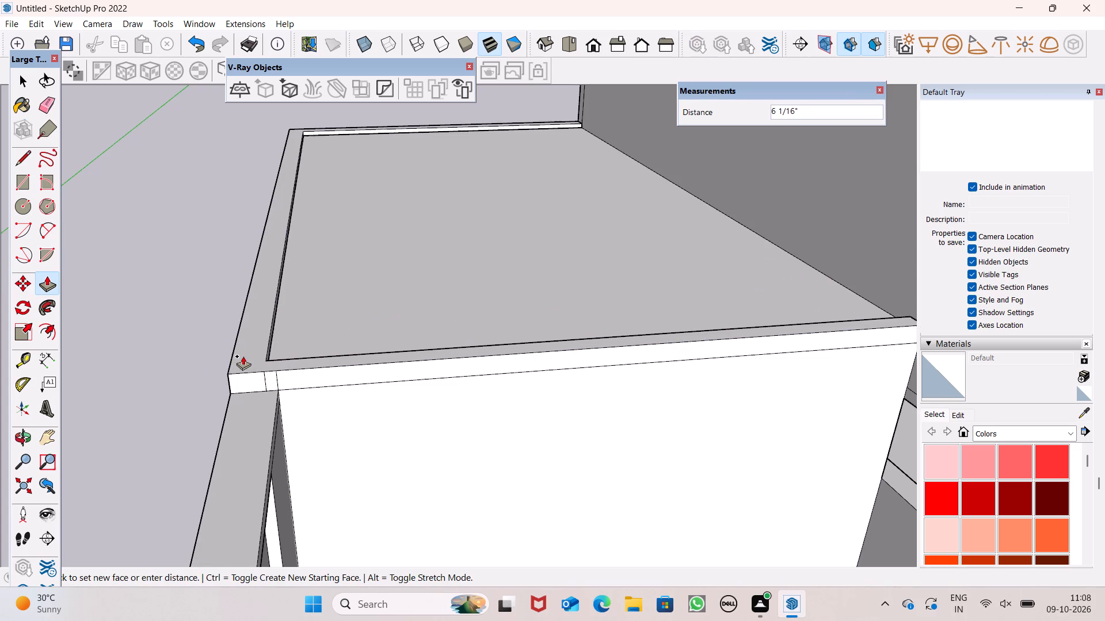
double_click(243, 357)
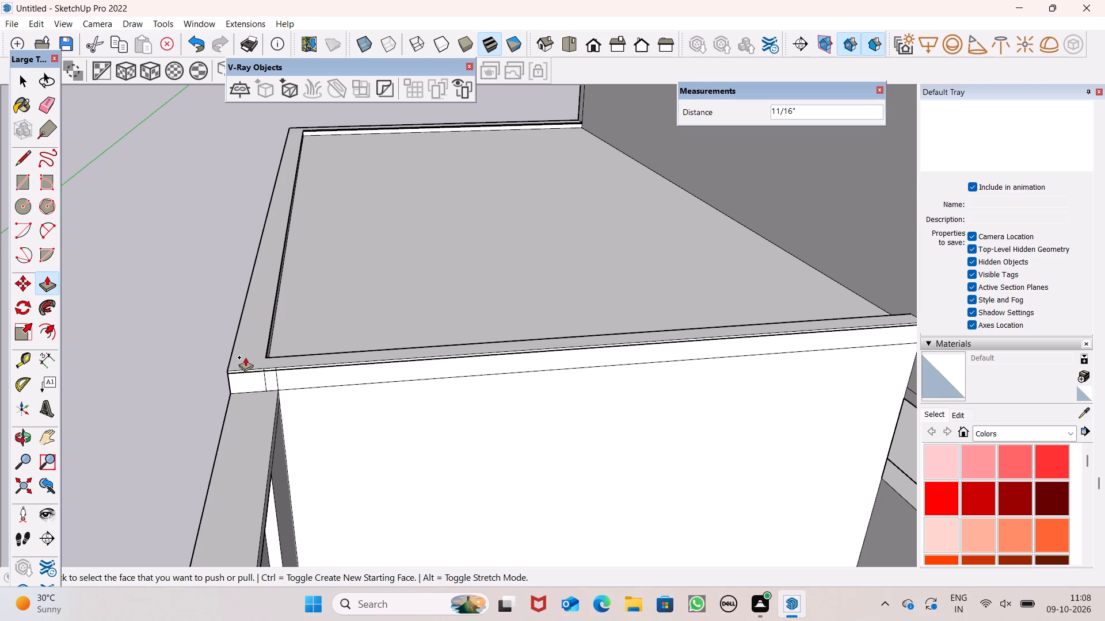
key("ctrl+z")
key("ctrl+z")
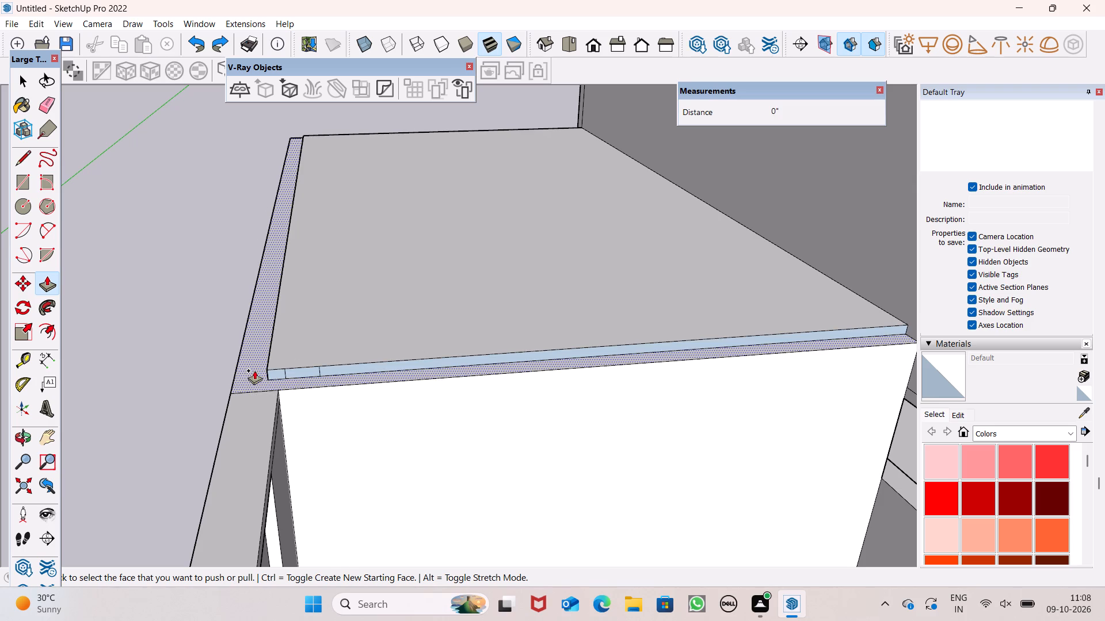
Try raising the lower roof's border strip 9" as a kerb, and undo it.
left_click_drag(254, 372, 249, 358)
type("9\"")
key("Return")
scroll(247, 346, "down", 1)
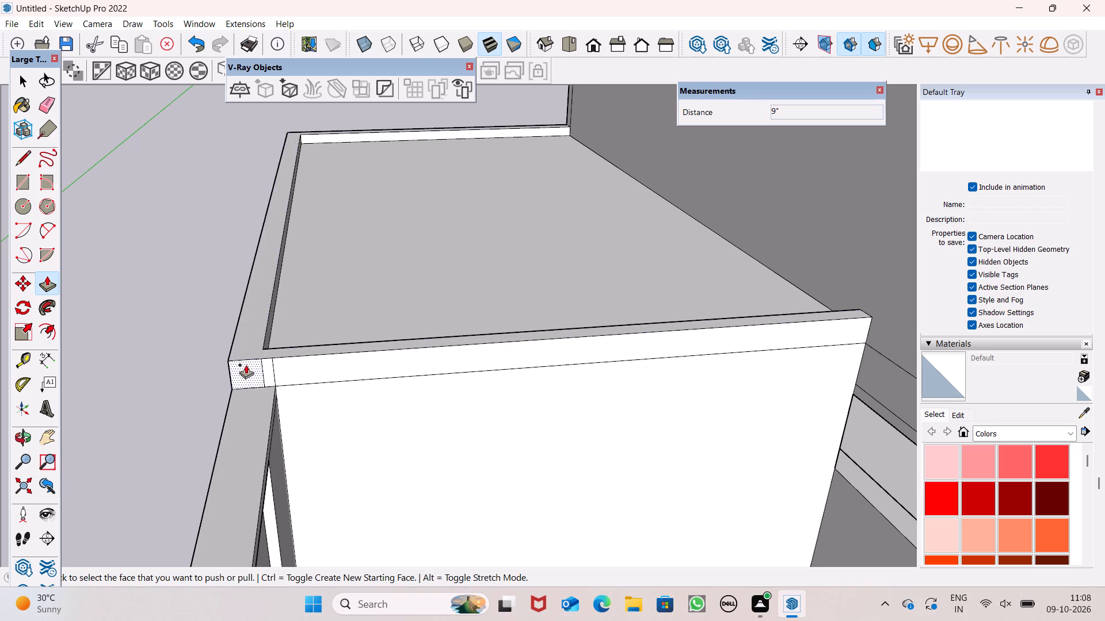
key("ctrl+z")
Raise the border strip around the lower roof slab 6" to form a low parapet kerb.
left_click_drag(246, 370, 247, 356)
type("6\"")
key("Return")
scroll(245, 324, "down", 3)
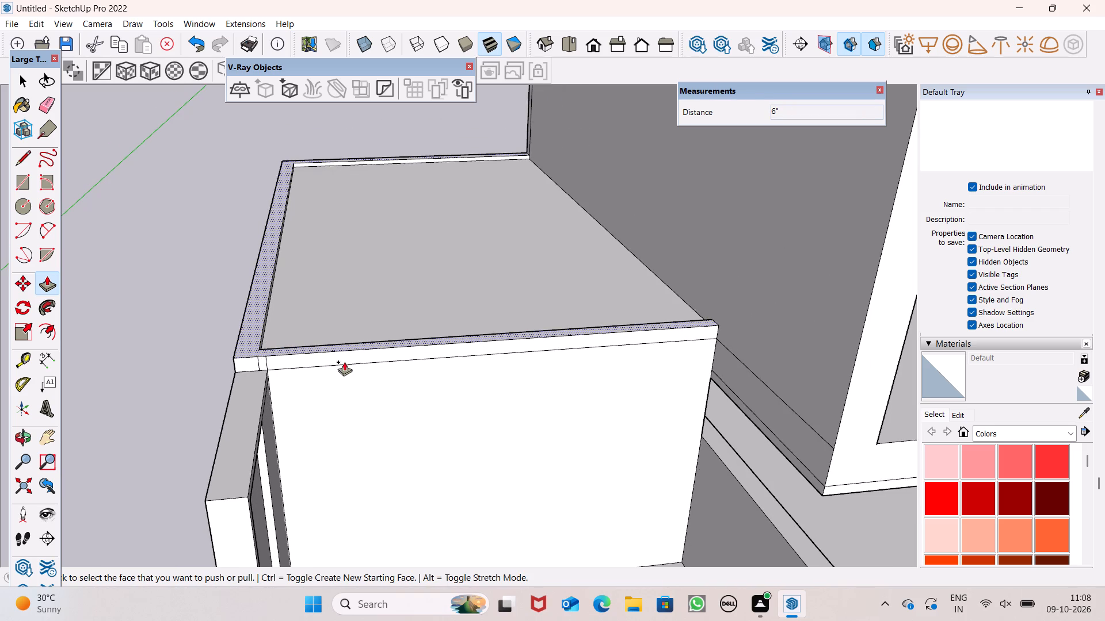
scroll(344, 362, "down", 1)
middle_click_drag(419, 424, 408, 367)
scroll(358, 334, "up", 1)
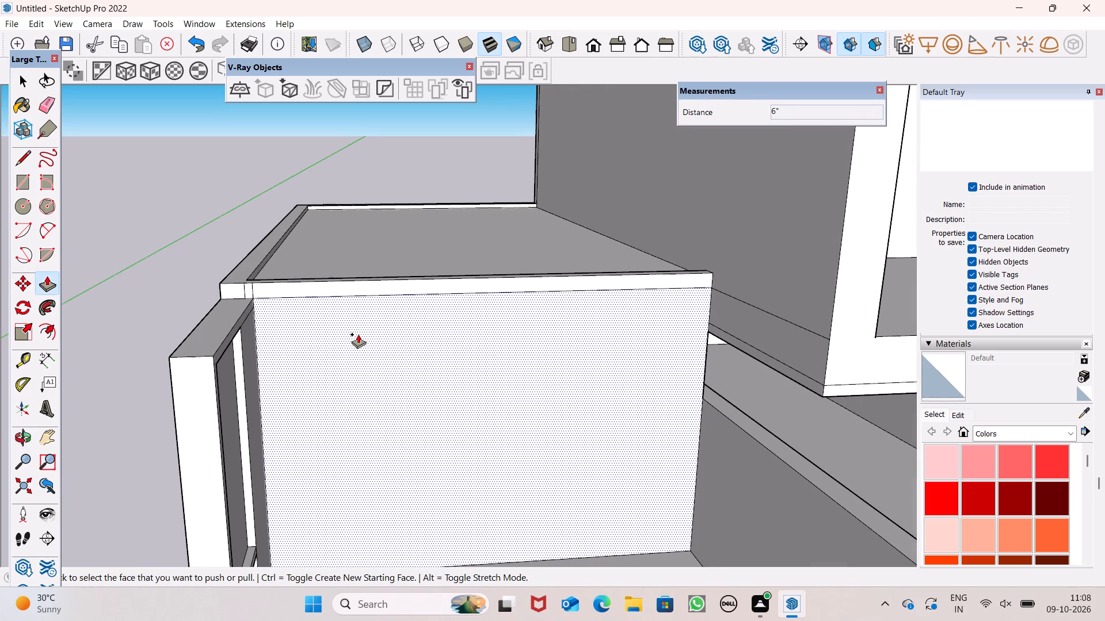
Pull the front edge of the lower roof slab forward about 6' 7 9/16" over the room below.
left_click_drag(347, 290, 277, 357)
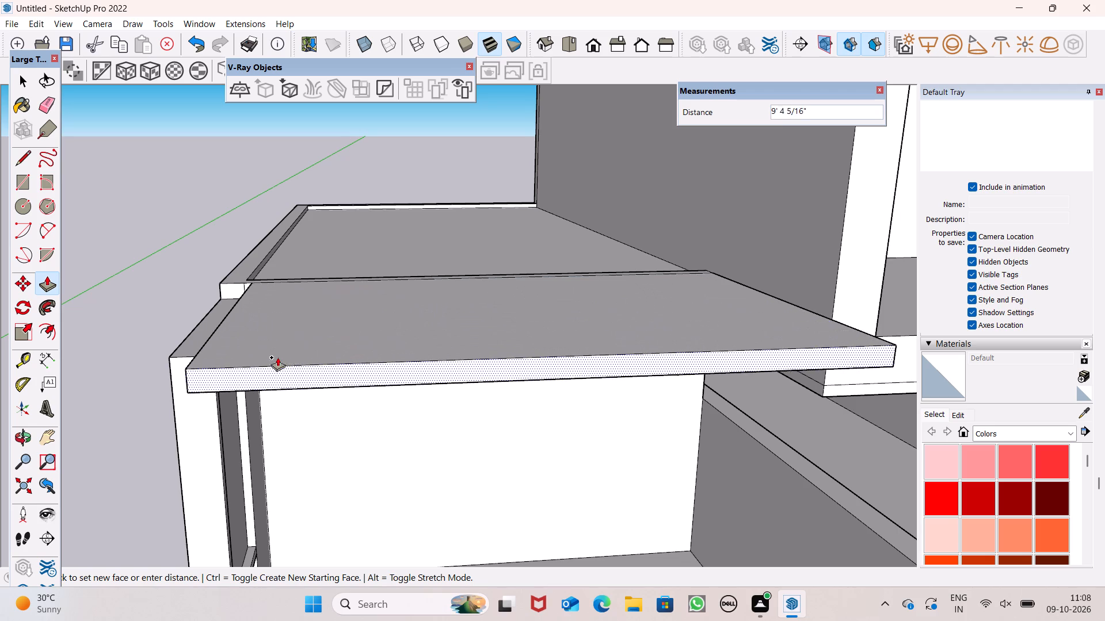
left_click_drag(277, 357, 252, 358)
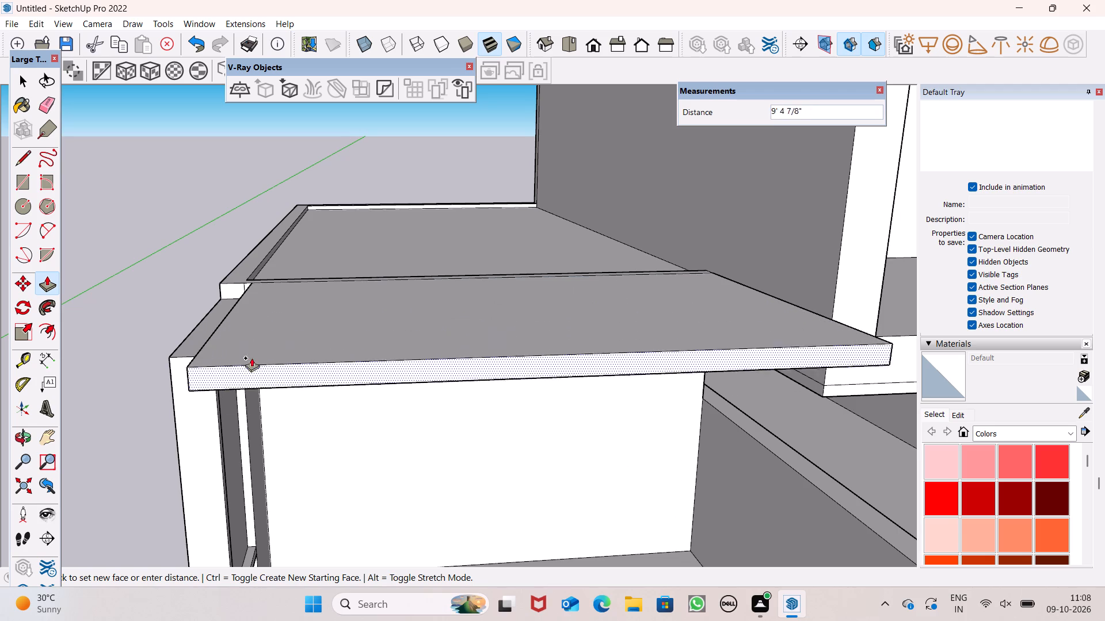
left_click_drag(252, 358, 169, 359)
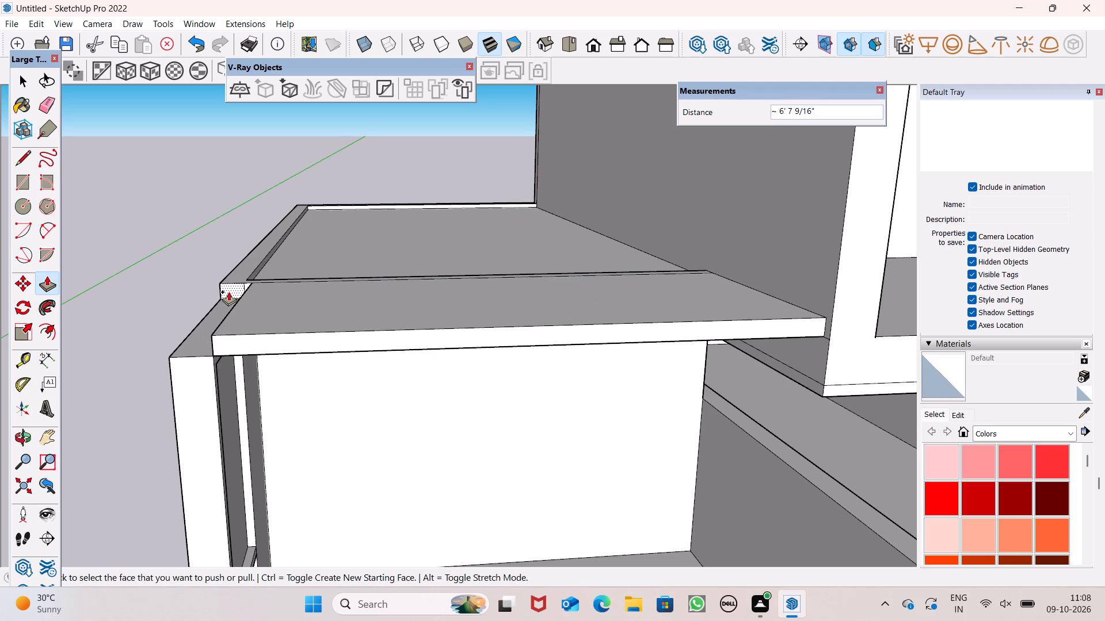
Extend the two small end faces at the slab's outer corner to fill the gap flush with the extended roof edge.
left_click_drag(228, 290, 200, 359)
scroll(197, 316, "up", 4)
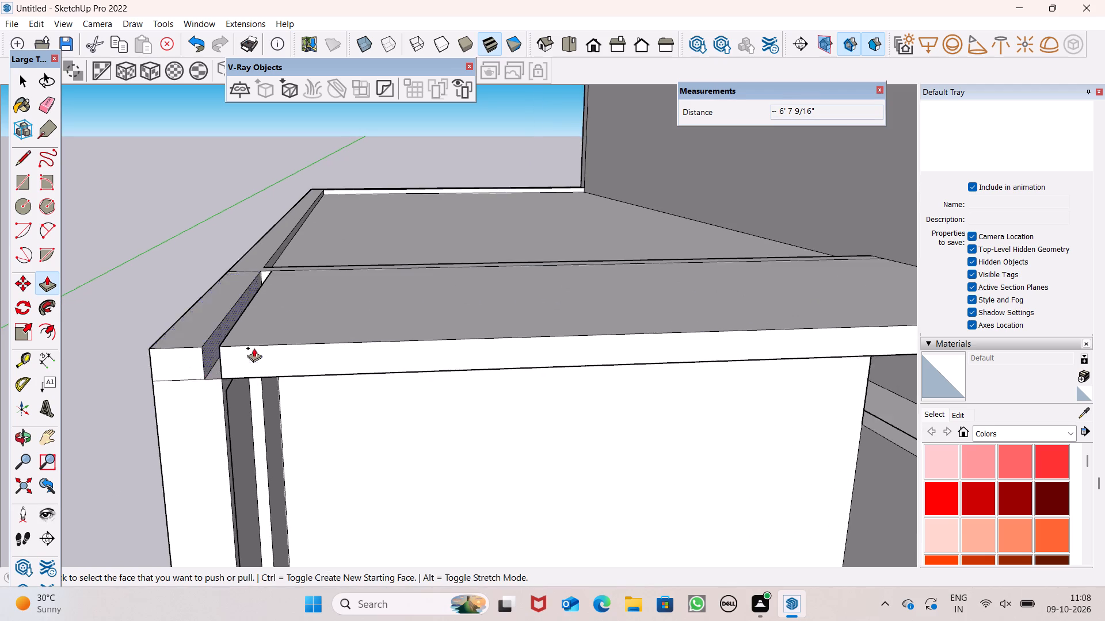
middle_click_drag(272, 366, 310, 412)
scroll(276, 339, "up", 5)
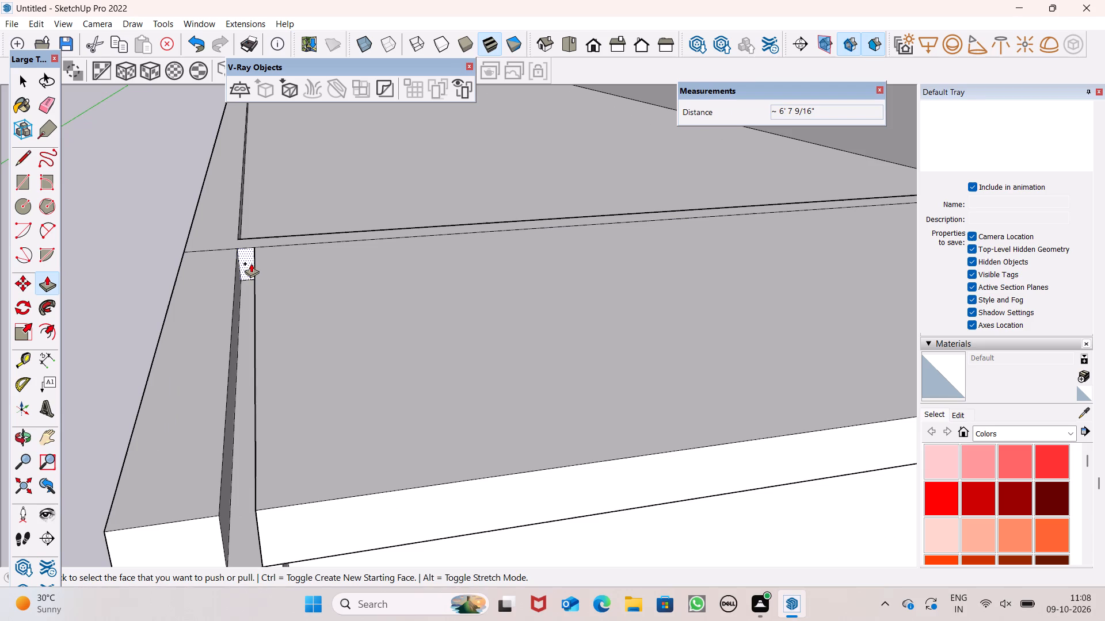
left_click_drag(250, 262, 291, 509)
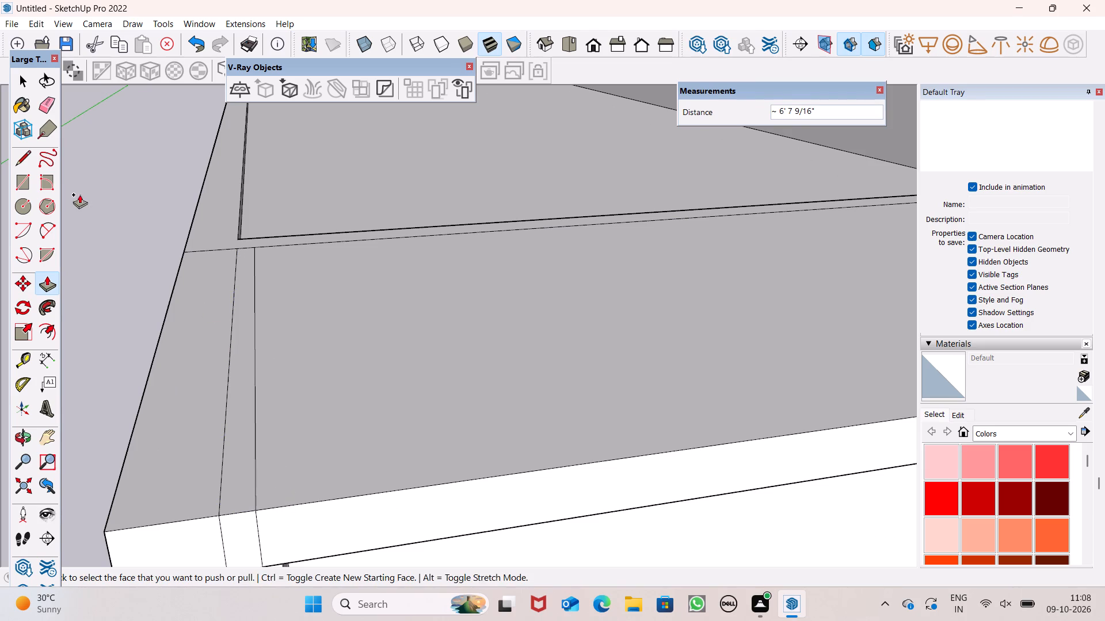
Erase the two short seam lines on the extended slab's front edge near its outer corner.
left_click(42, 101)
scroll(225, 325, "down", 5)
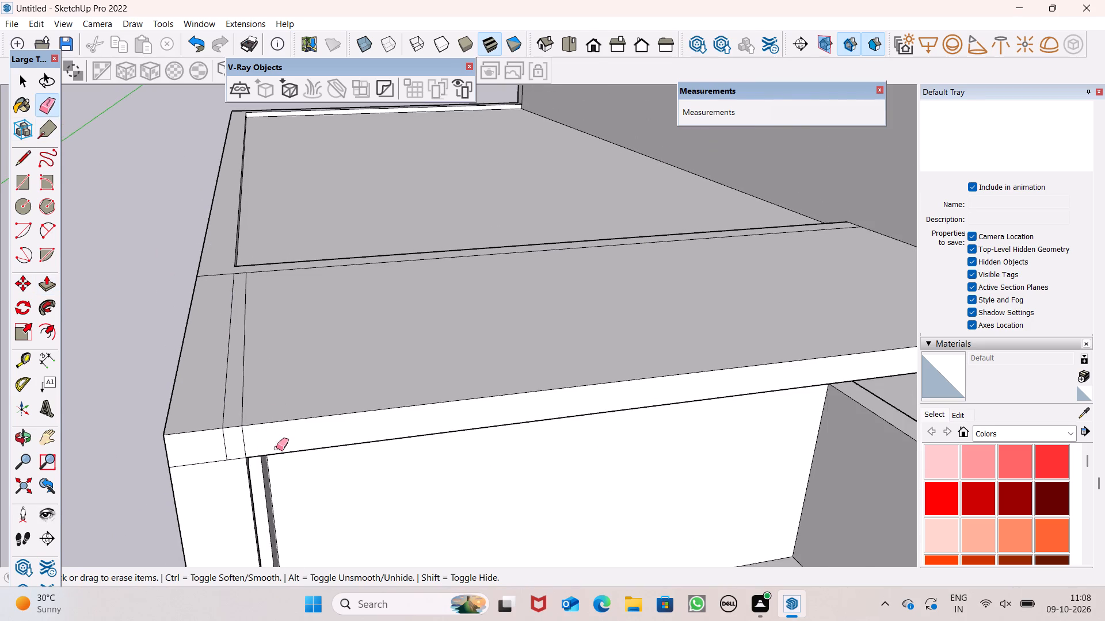
scroll(239, 459, "up", 3)
left_click_drag(230, 440, 208, 441)
scroll(238, 423, "down", 1)
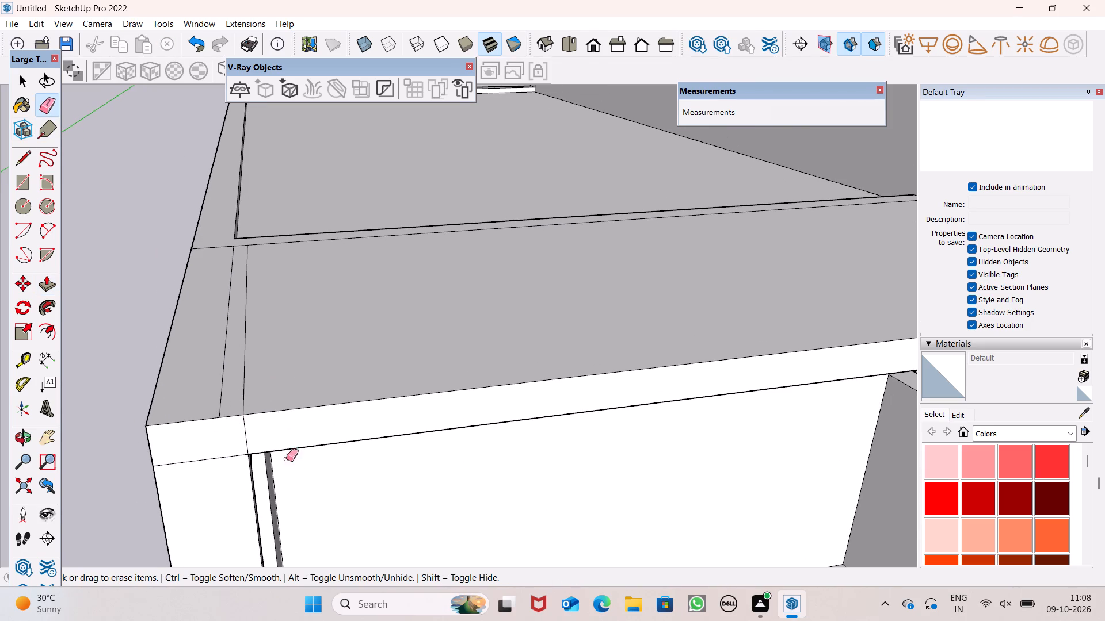
scroll(312, 470, "up", 2)
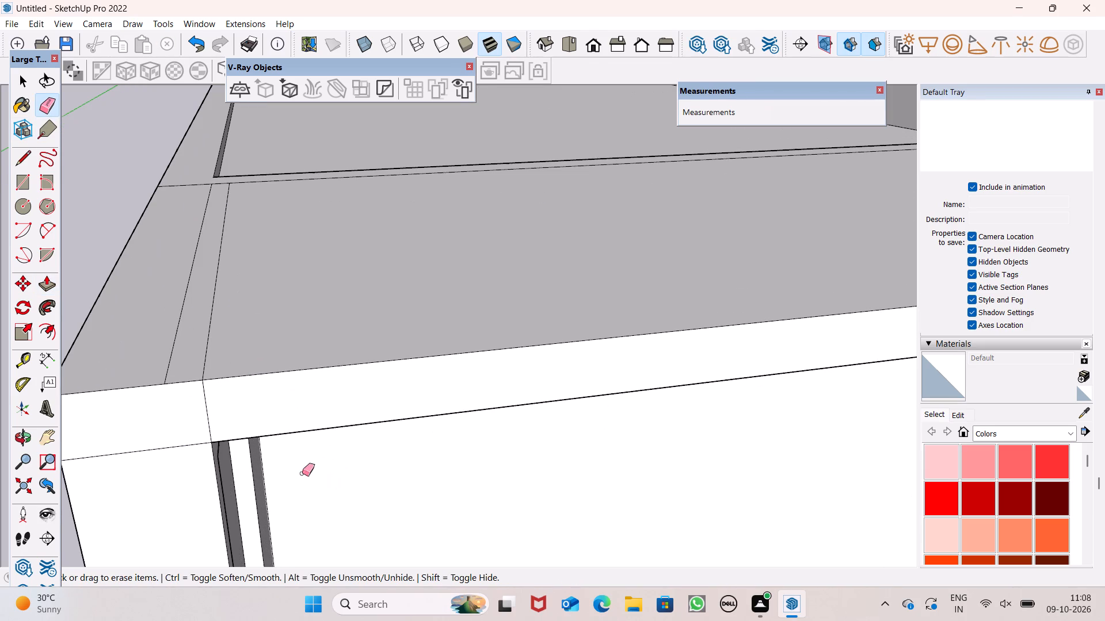
left_click_drag(223, 418, 202, 422)
Erase the two long seam lines across the top of the extended slab beside its outer edge.
scroll(283, 419, "down", 4)
scroll(429, 369, "down", 3)
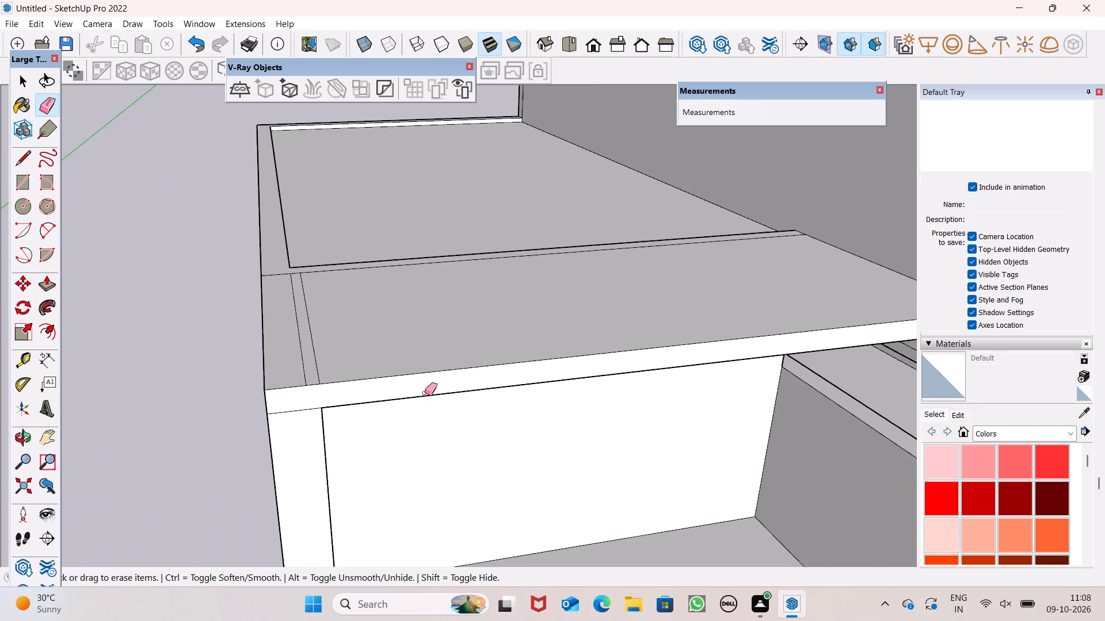
scroll(425, 393, "down", 6)
middle_click_drag(518, 450, 382, 390)
scroll(399, 372, "down", 1)
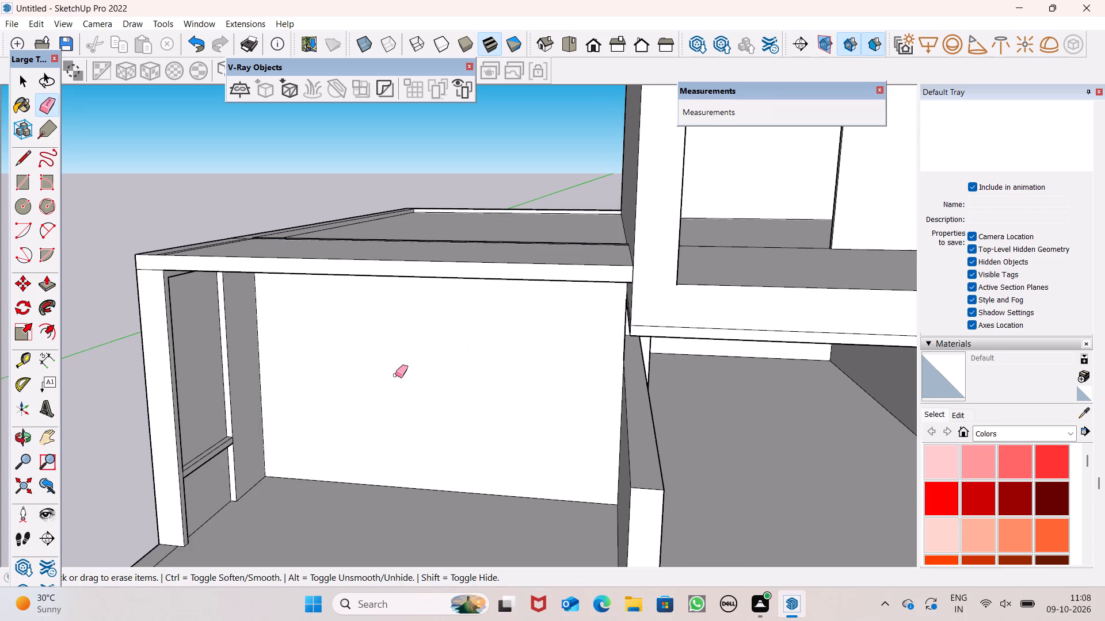
scroll(395, 375, "down", 1)
middle_click_drag(398, 376, 476, 450)
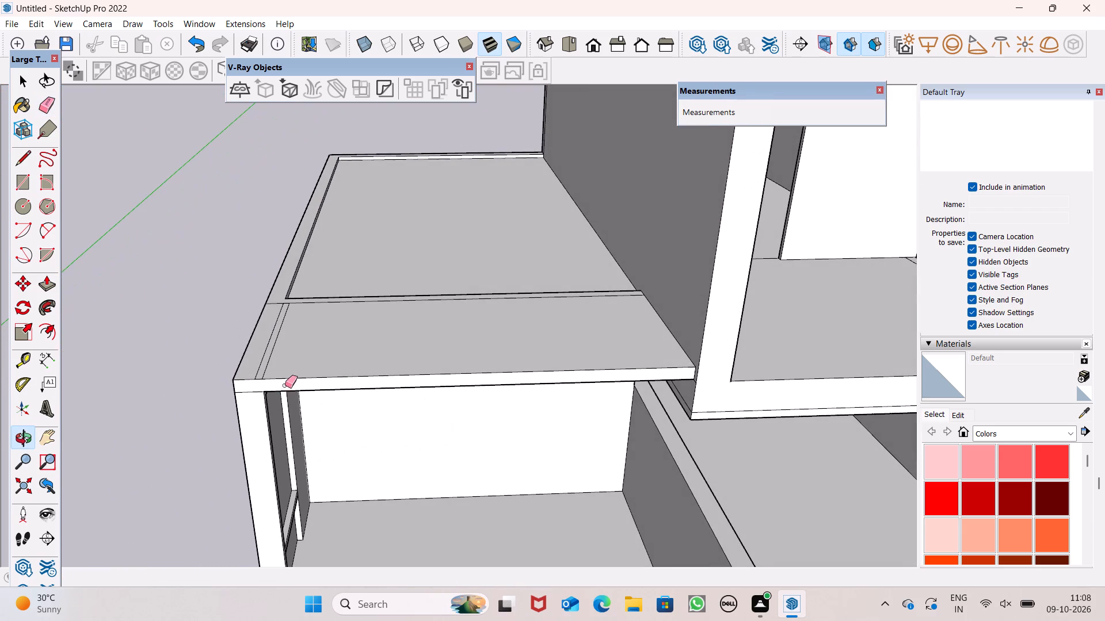
scroll(285, 385, "down", 3)
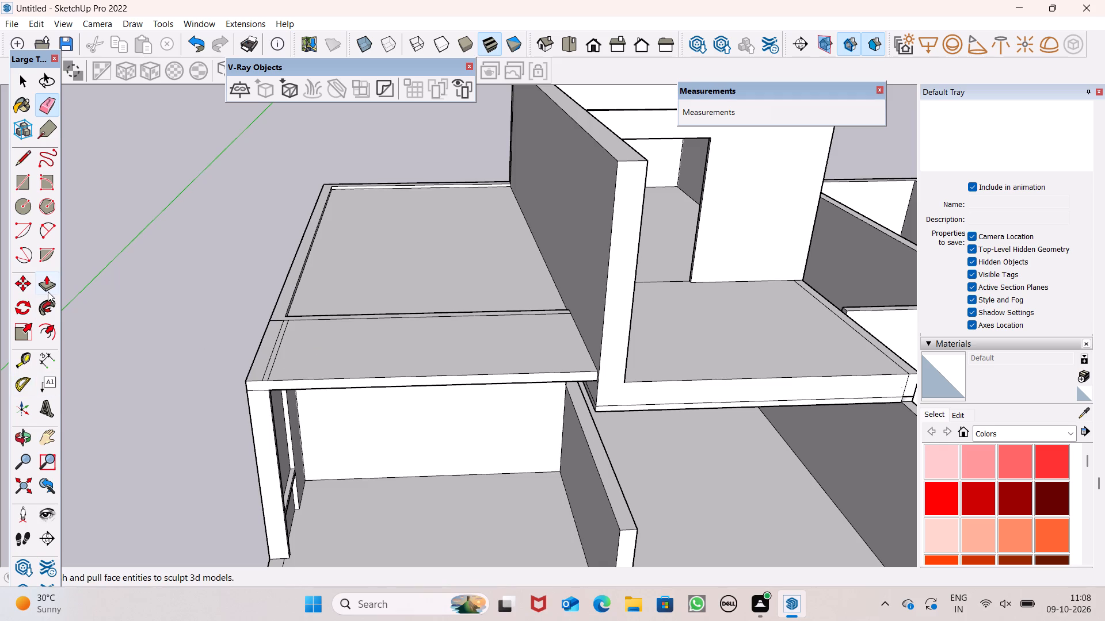
left_click(52, 105)
left_click_drag(290, 332, 276, 334)
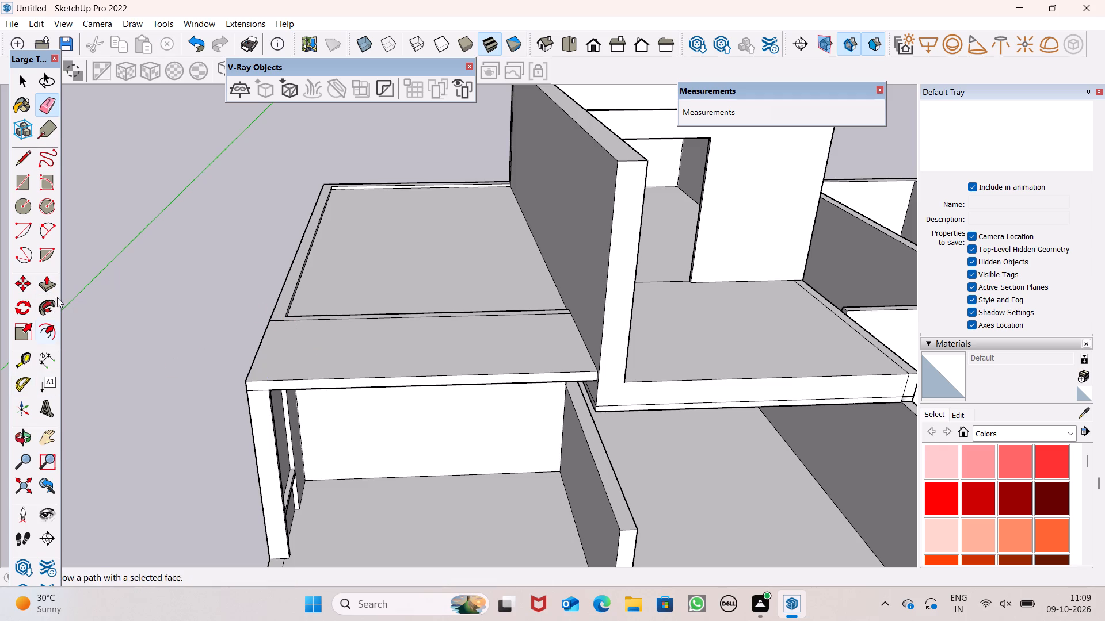
Push the extended slab's front edge back about 3' 6 3/8".
left_click(49, 284)
scroll(193, 396, "up", 4)
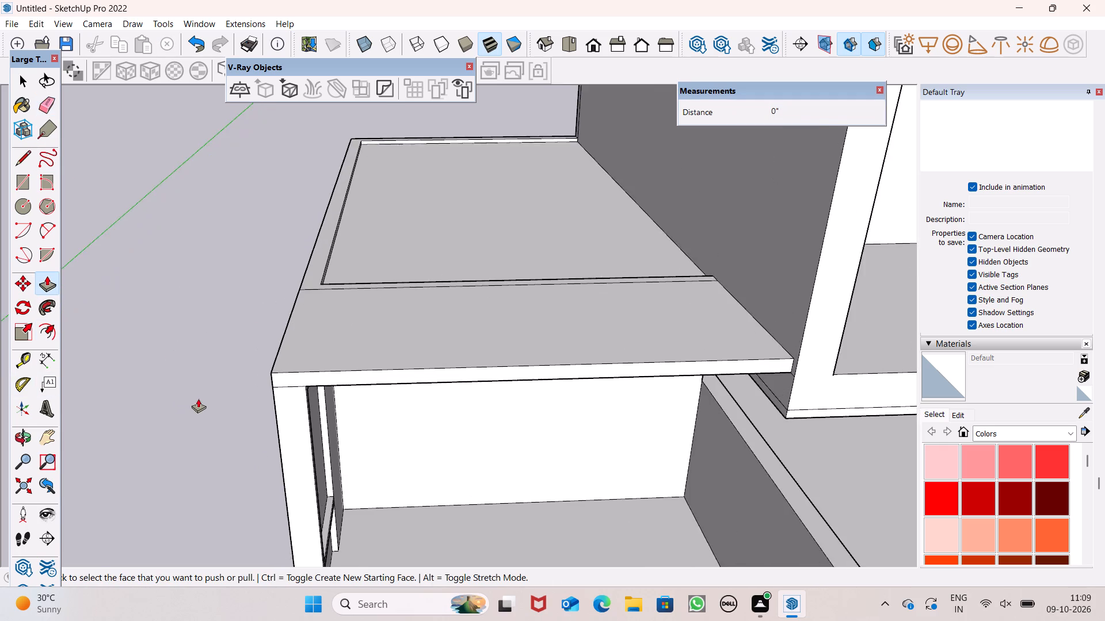
scroll(198, 398, "up", 1)
left_click_drag(352, 370, 360, 304)
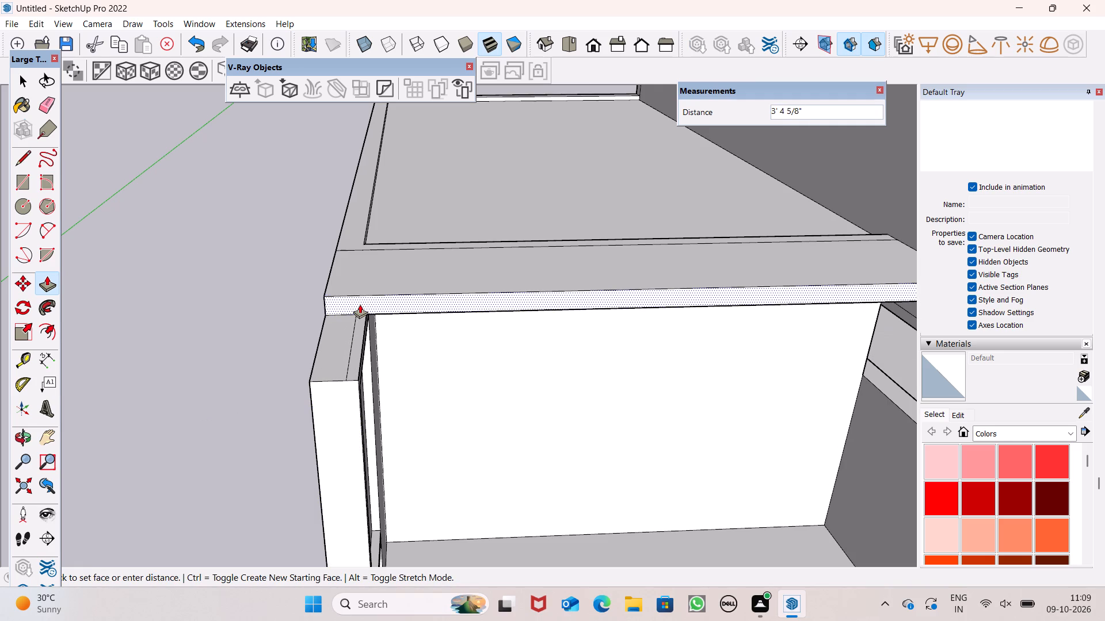
left_click_drag(360, 304, 360, 302)
Push the slab's front edge back a further 1' 4" to leave a narrow projecting ledge.
scroll(328, 311, "down", 2)
middle_click_drag(443, 345, 282, 309)
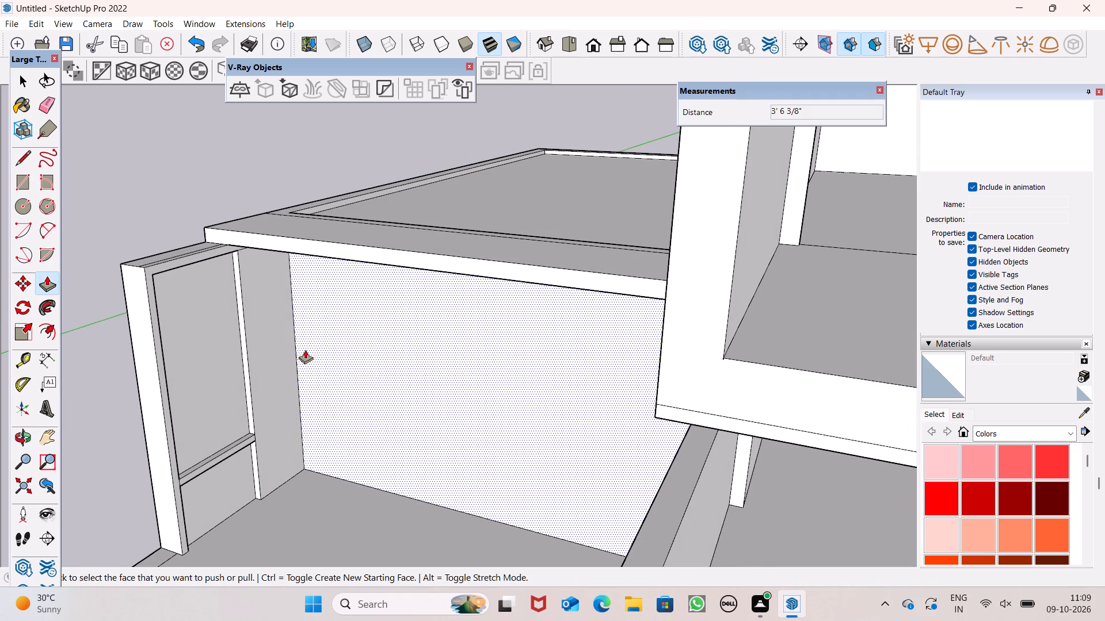
scroll(305, 350, "up", 1)
middle_click_drag(305, 350, 468, 423)
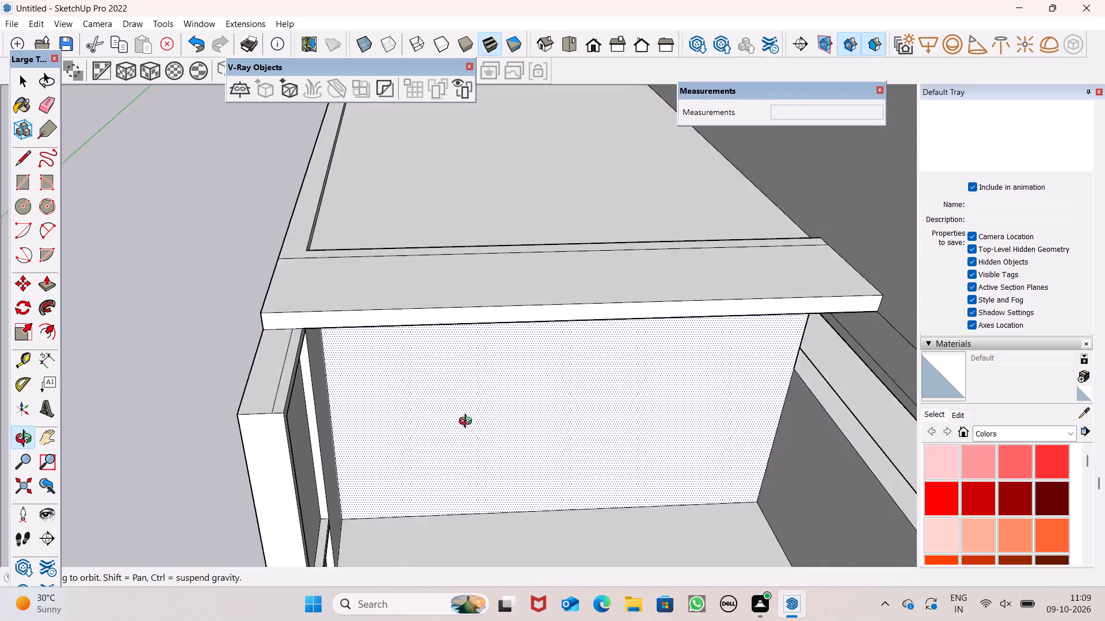
middle_click_drag(468, 423, 471, 426)
scroll(402, 343, "up", 2)
left_click_drag(395, 323, 399, 289)
Raise the border strip around the lower roof 10' to form upper-storey walls.
scroll(133, 317, "down", 5)
scroll(223, 323, "down", 4)
scroll(170, 241, "up", 3)
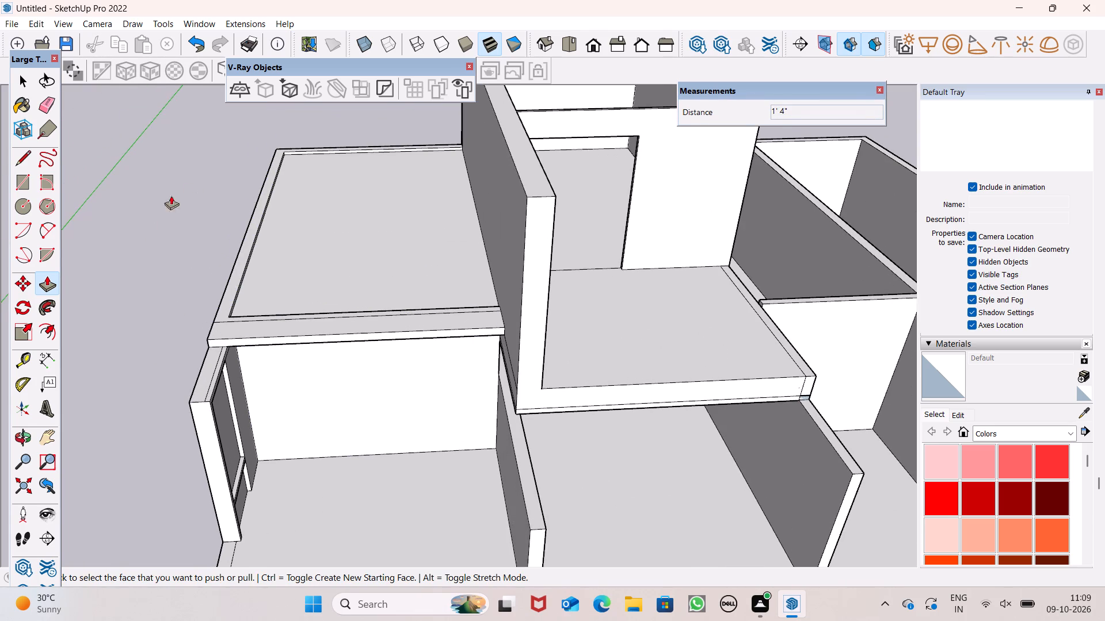
left_click(49, 285)
scroll(209, 277, "up", 3)
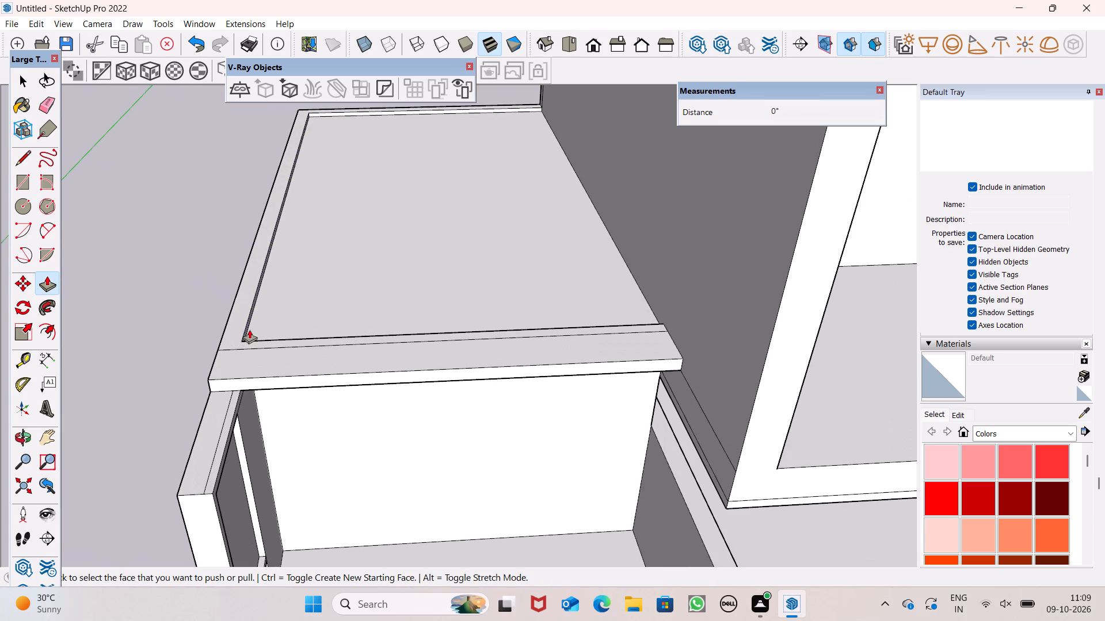
left_click_drag(237, 333, 230, 247)
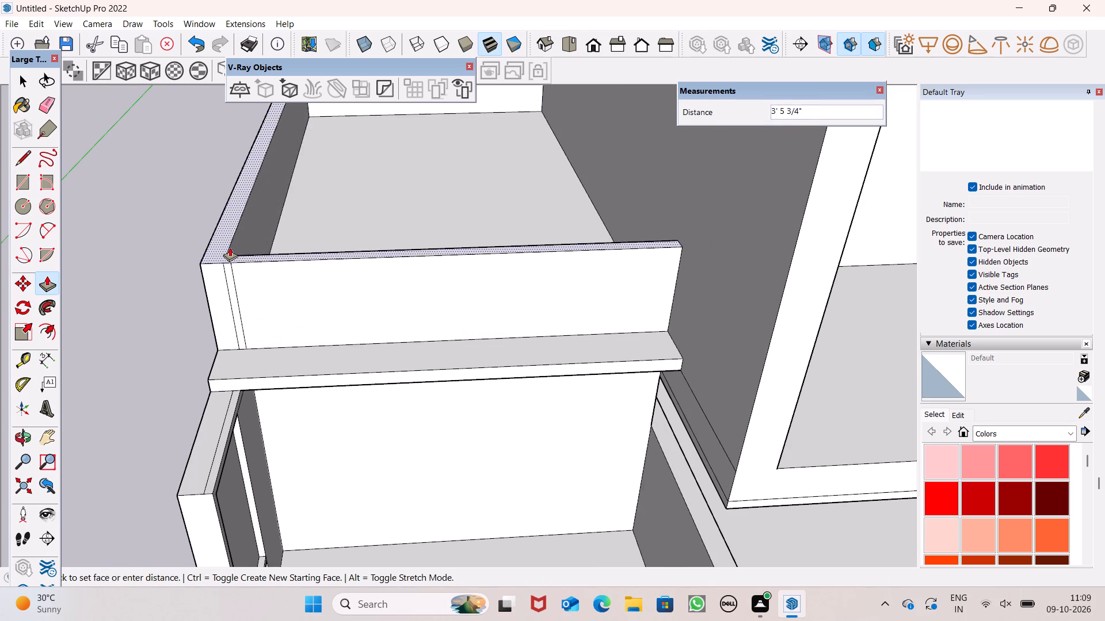
left_click_drag(230, 247, 236, 246)
key("1")
type("0'")
key("Return")
Examine the raised upper-storey walls, the slab ledge and the doorway from several sides.
scroll(241, 300, "down", 7)
middle_click_drag(274, 348, 286, 229)
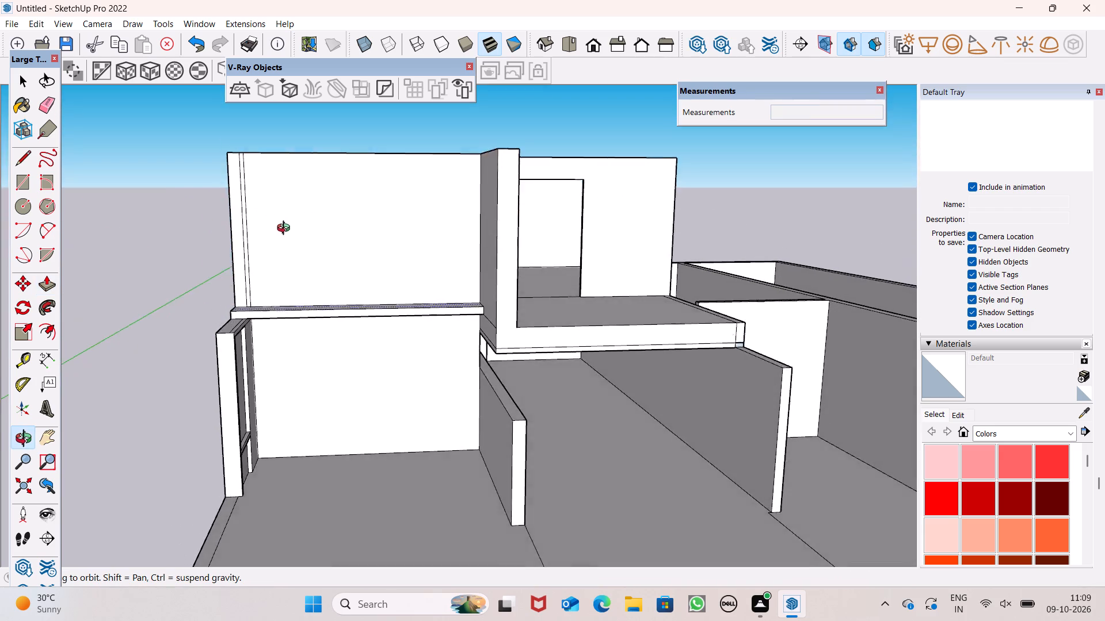
middle_click_drag(286, 229, 266, 223)
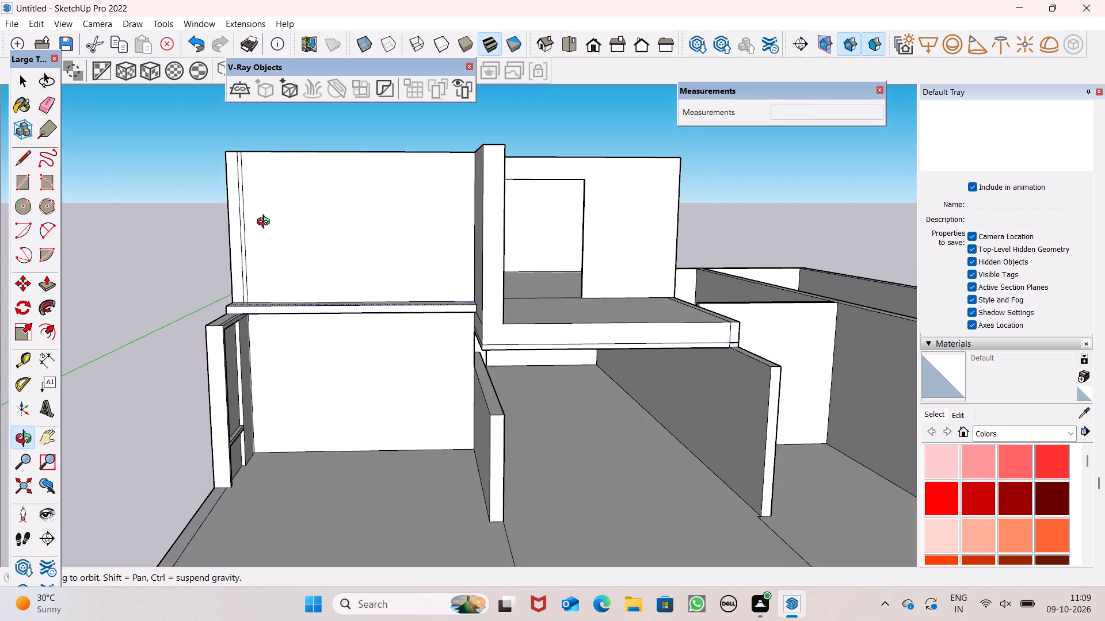
middle_click_drag(266, 223, 158, 175)
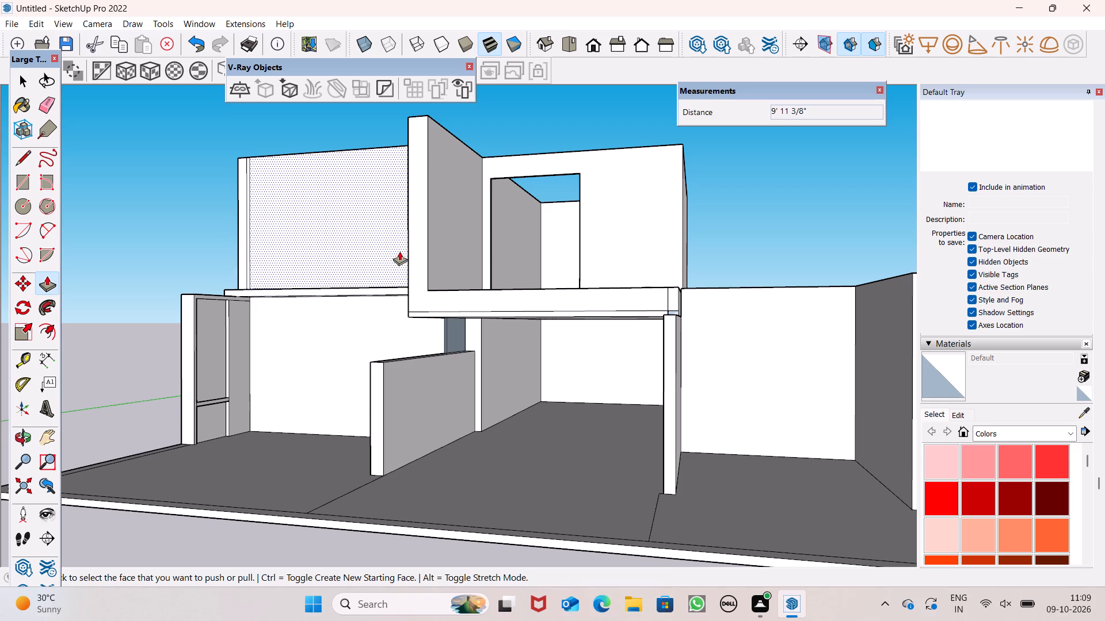
middle_click_drag(523, 255, 539, 304)
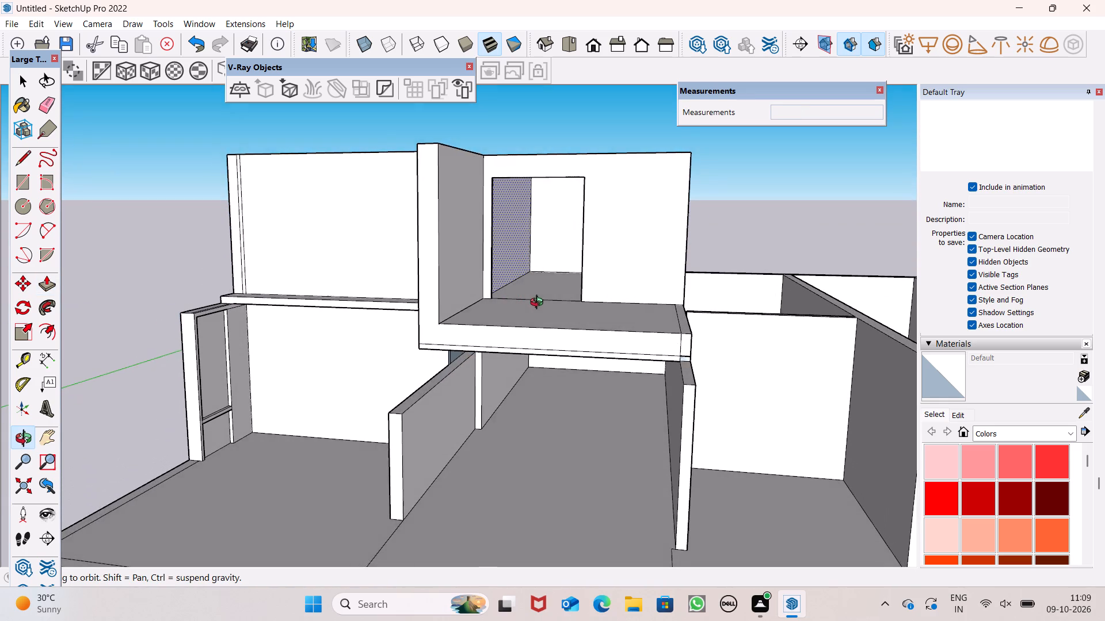
middle_click_drag(539, 304, 542, 315)
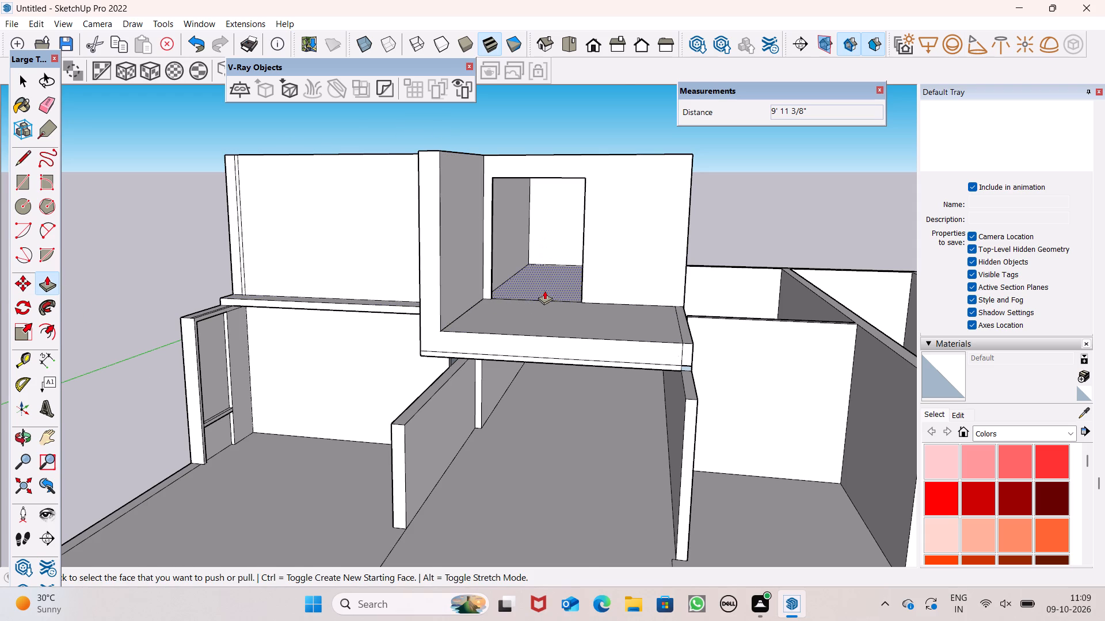
scroll(544, 293, "down", 2)
middle_click_drag(567, 339, 589, 339)
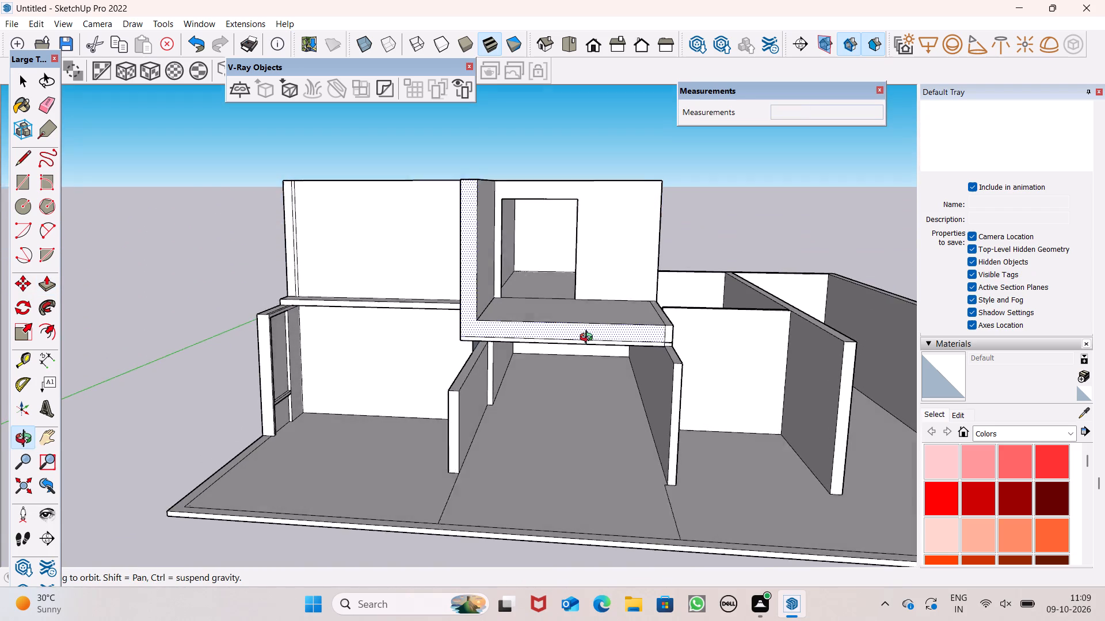
middle_click_drag(589, 339, 404, 363)
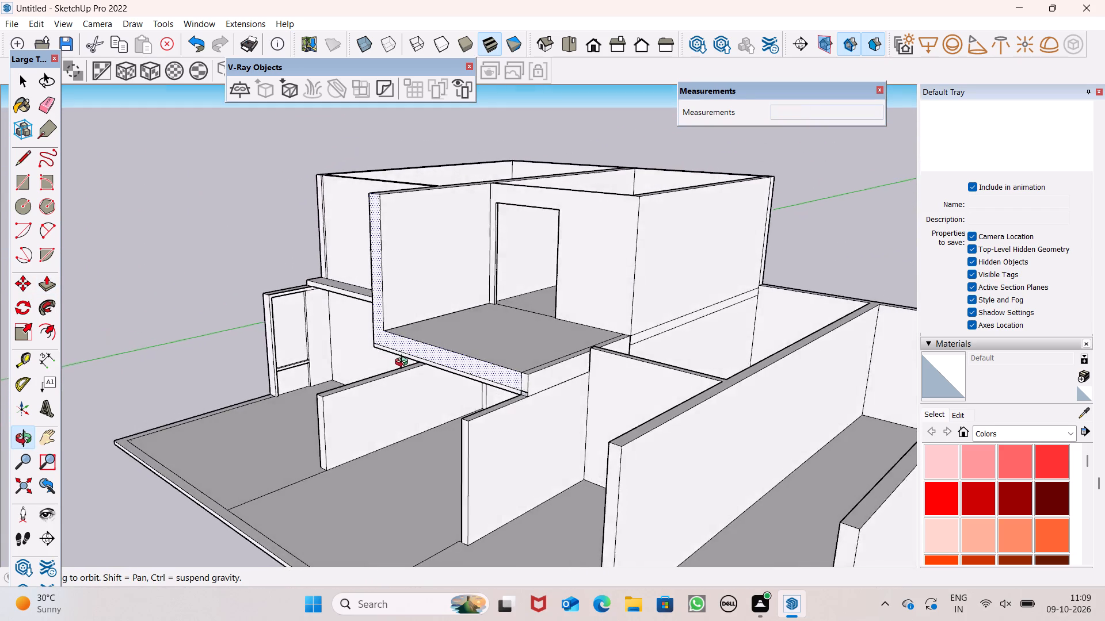
middle_click_drag(404, 363, 574, 354)
scroll(540, 300, "down", 1)
middle_click_drag(524, 309, 541, 329)
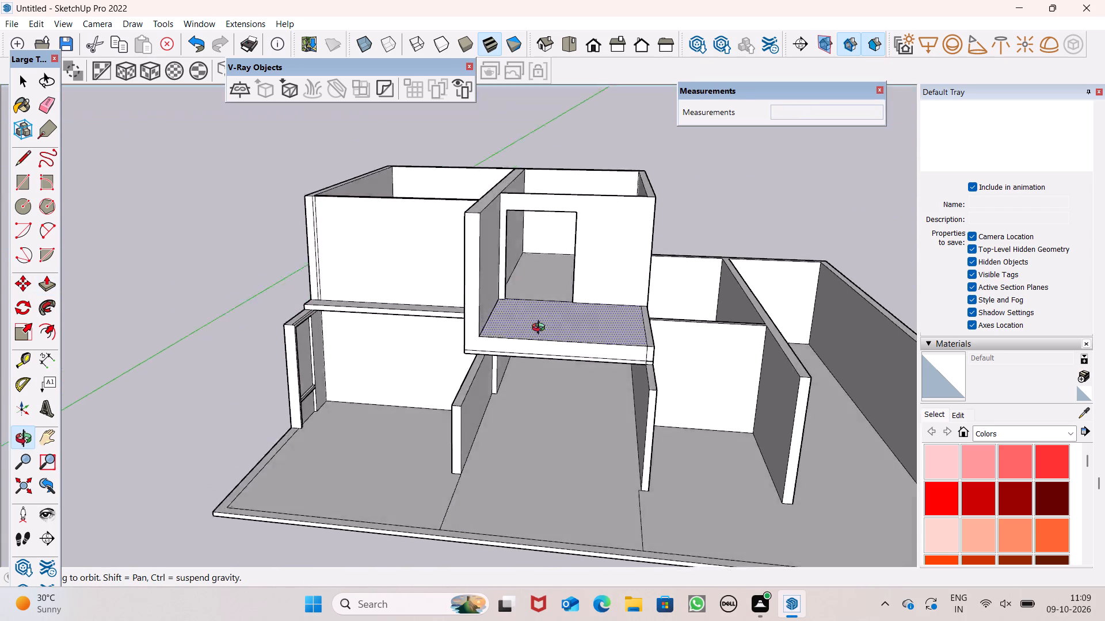
middle_click_drag(541, 329, 605, 308)
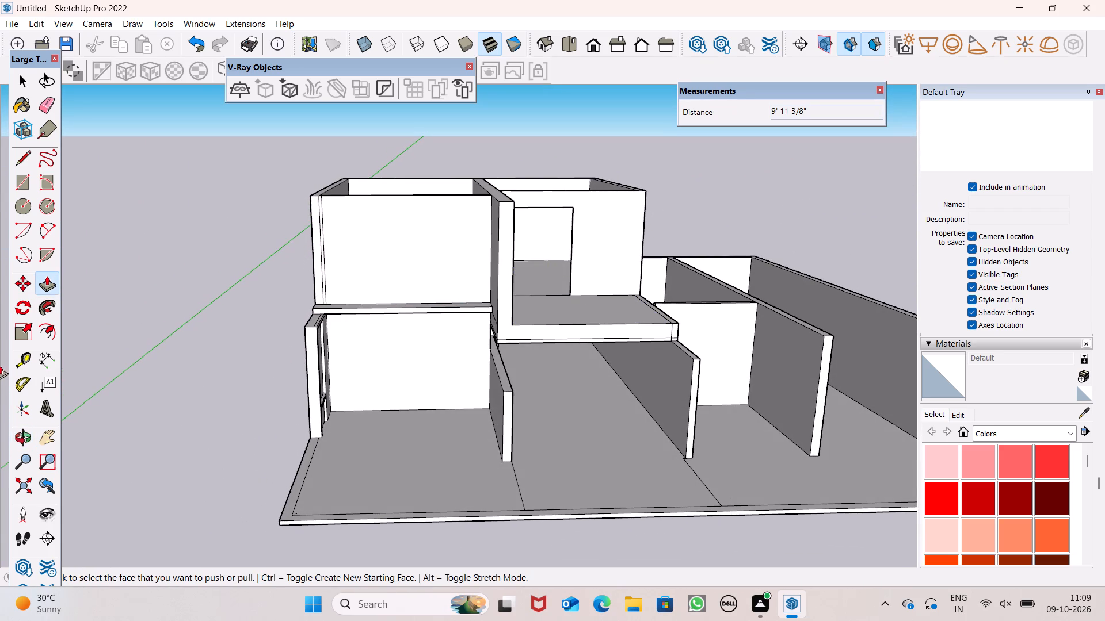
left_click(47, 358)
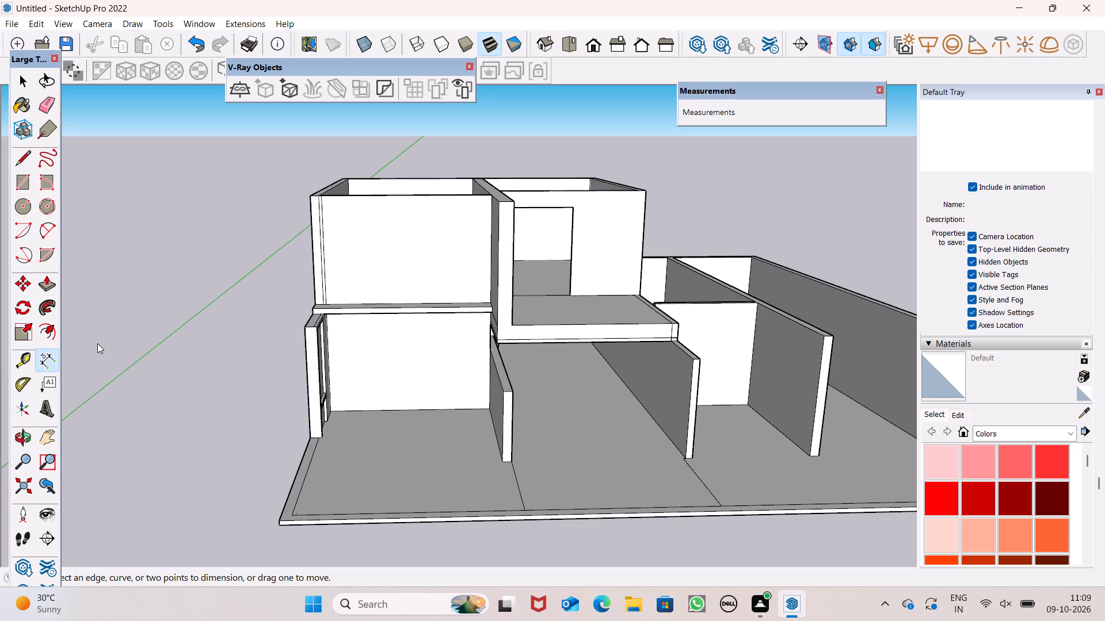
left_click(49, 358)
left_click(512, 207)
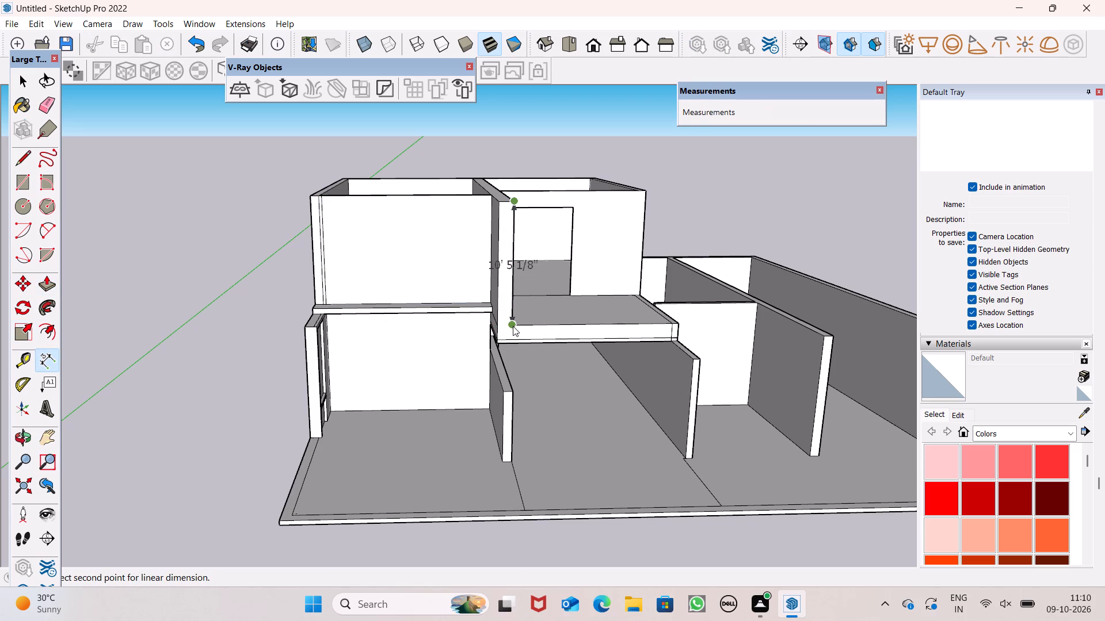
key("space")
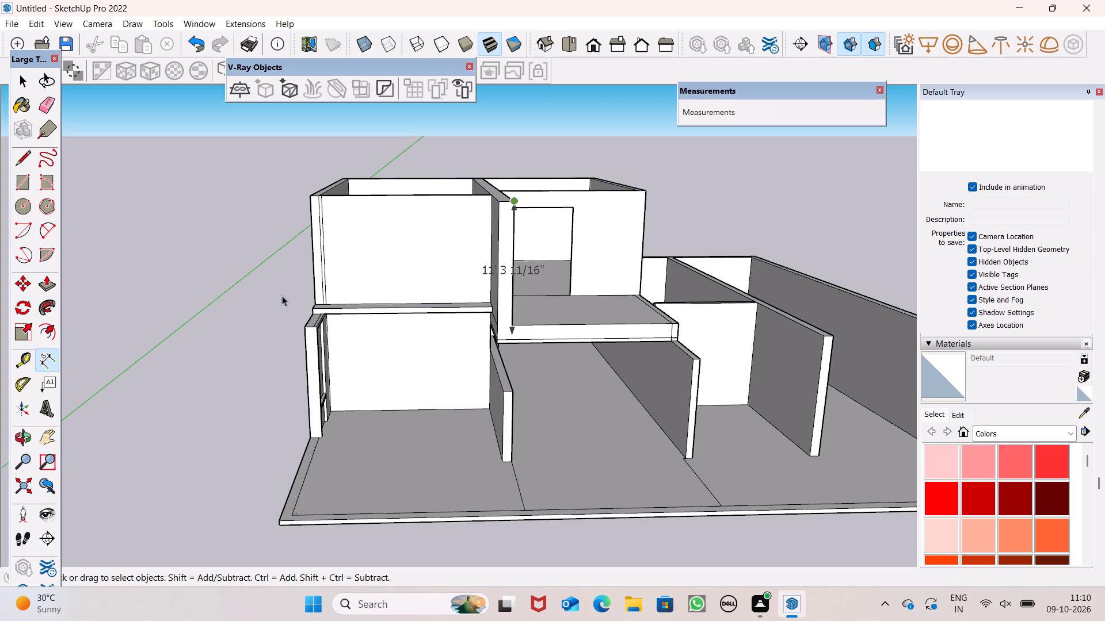
Dimension the height of the dividing wall's front end, from its top corner to the slab's bottom edge.
left_click(45, 354)
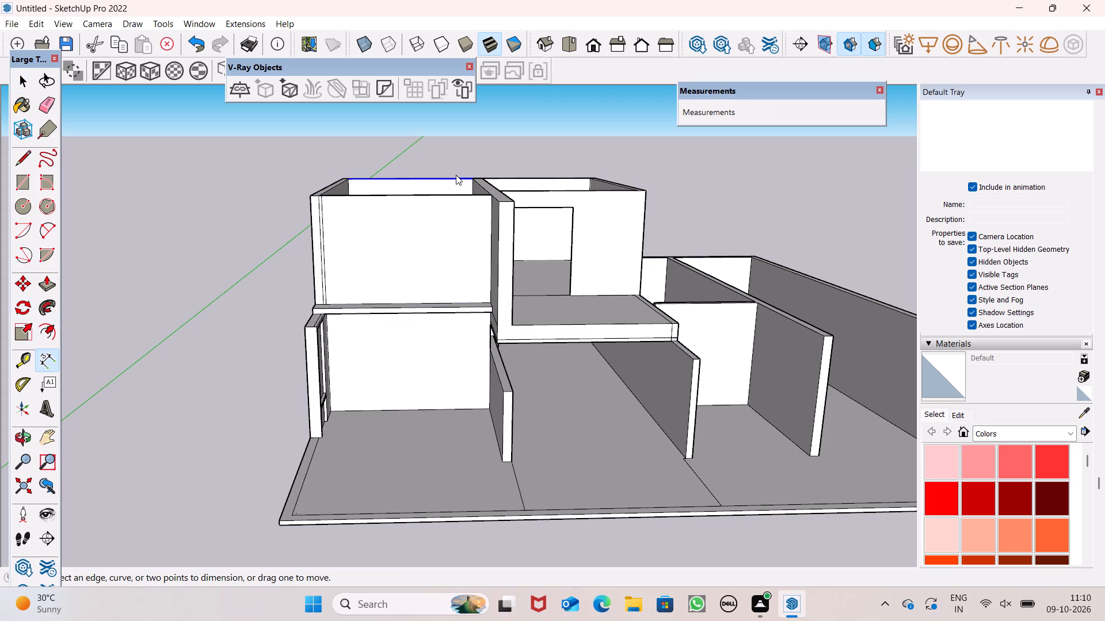
scroll(463, 187, "up", 7)
left_click(537, 199)
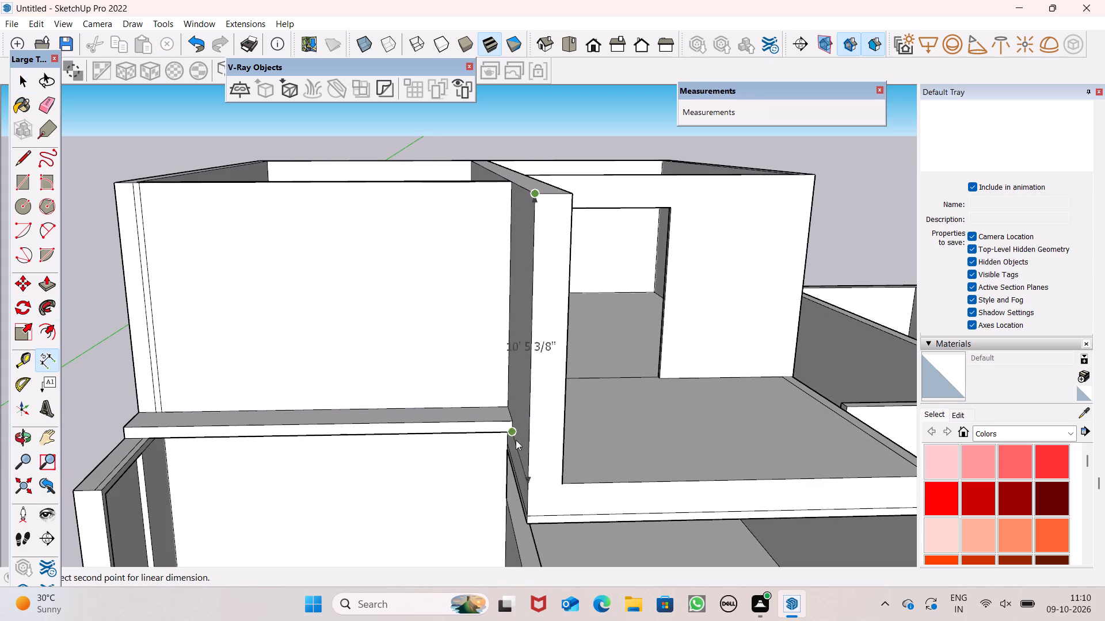
left_click(527, 524)
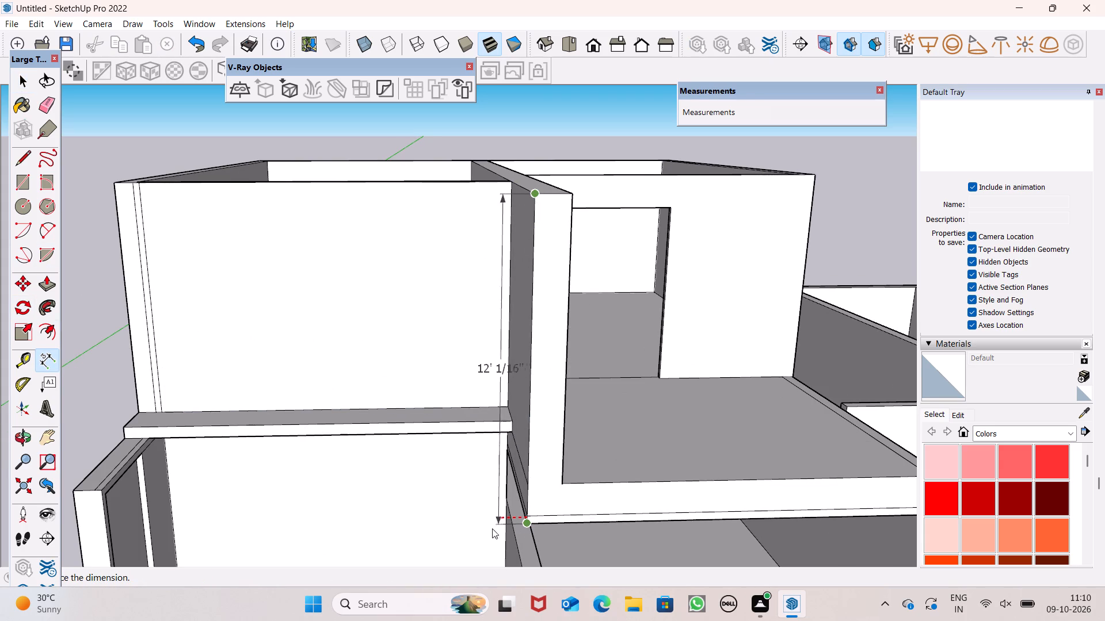
left_click(472, 535)
key("space")
Push the top of the upper-storey dividing wall down about 1' 11 9/16".
scroll(436, 392, "down", 4)
middle_click_drag(470, 369, 472, 371)
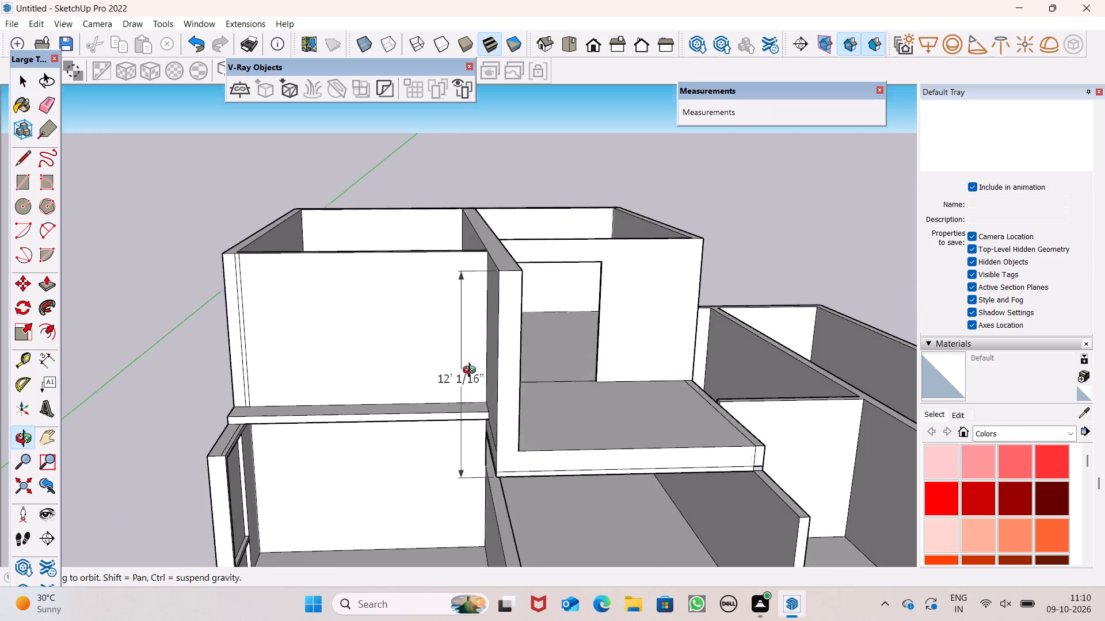
middle_click_drag(472, 371, 450, 437)
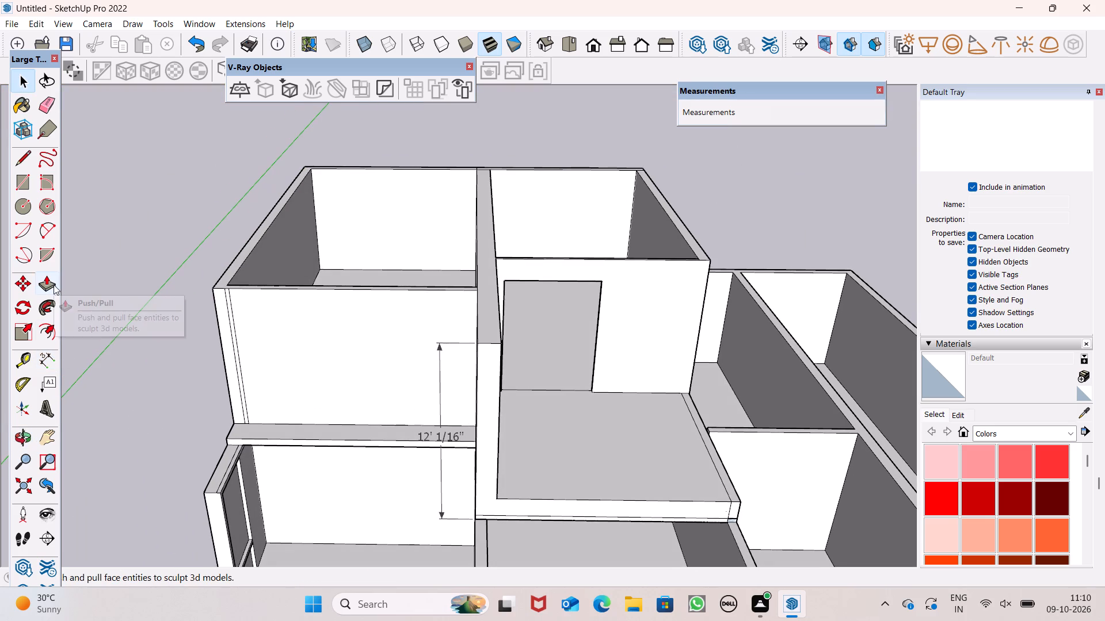
left_click(54, 285)
left_click_drag(487, 305, 492, 317)
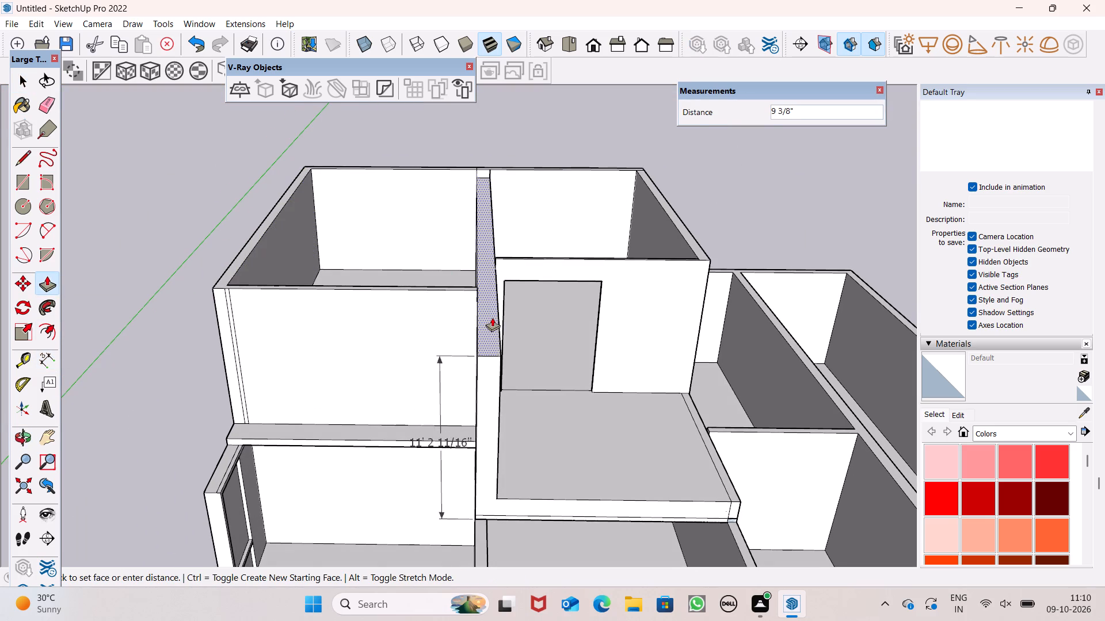
left_click_drag(492, 317, 494, 335)
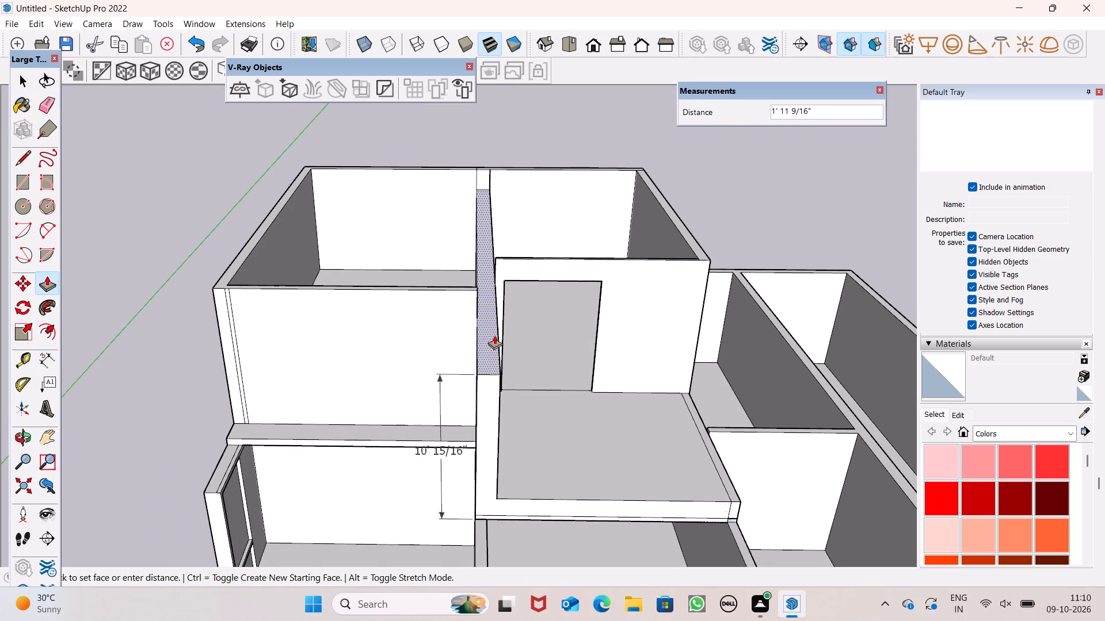
left_click_drag(494, 335, 494, 339)
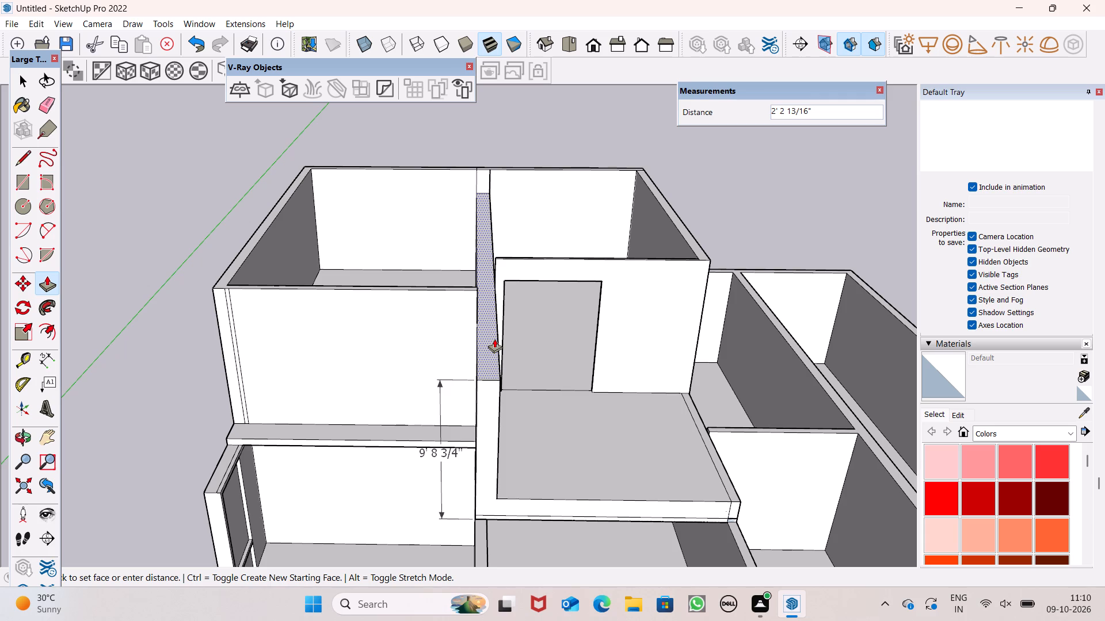
left_click_drag(494, 339, 494, 335)
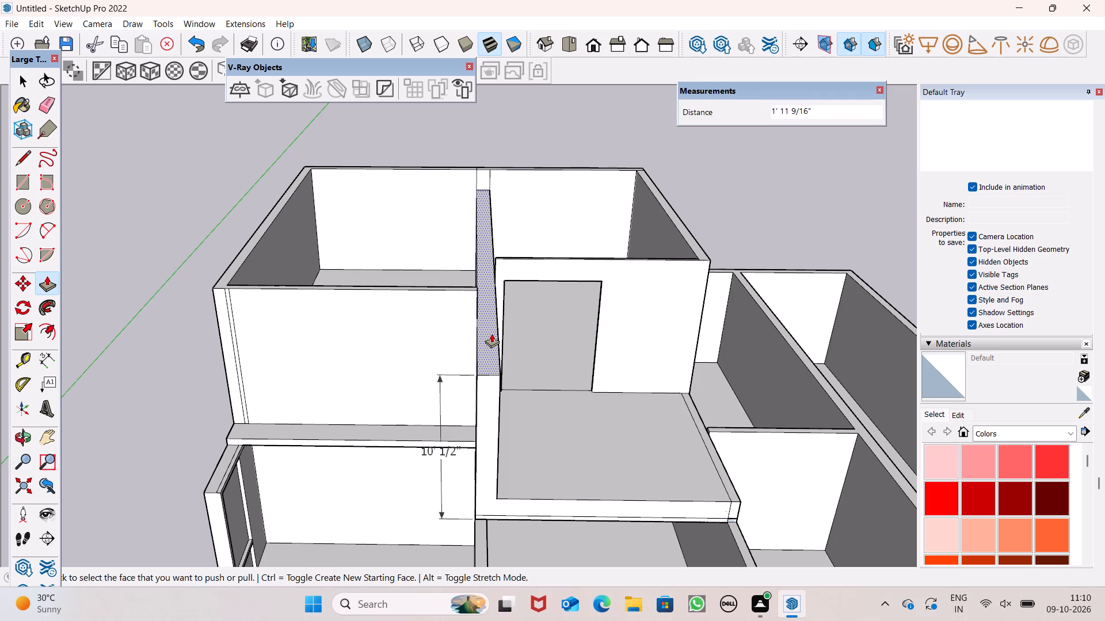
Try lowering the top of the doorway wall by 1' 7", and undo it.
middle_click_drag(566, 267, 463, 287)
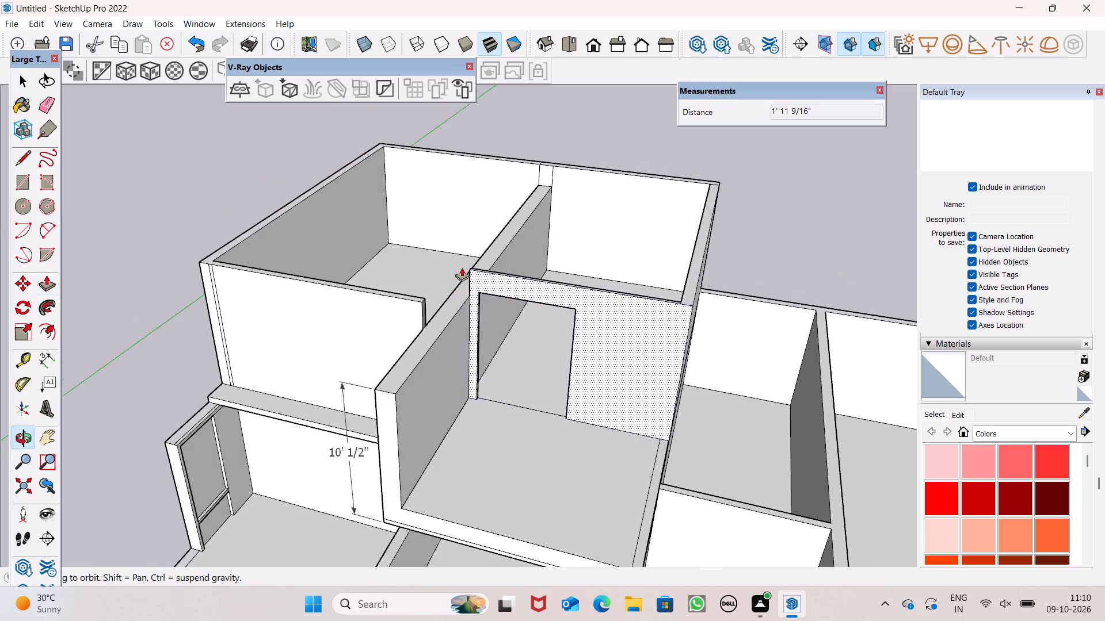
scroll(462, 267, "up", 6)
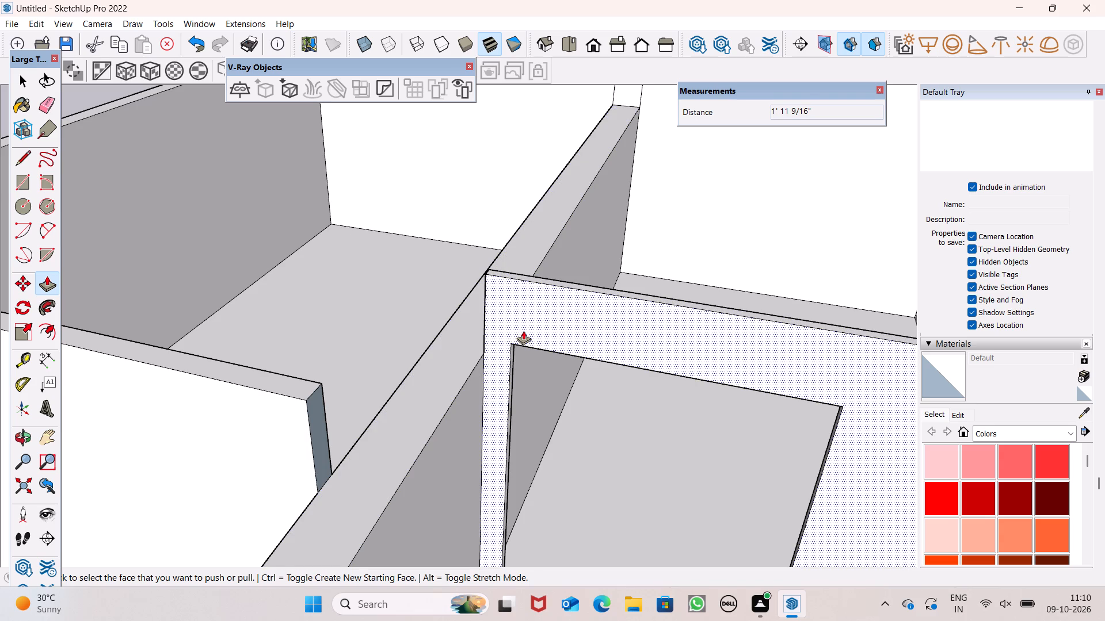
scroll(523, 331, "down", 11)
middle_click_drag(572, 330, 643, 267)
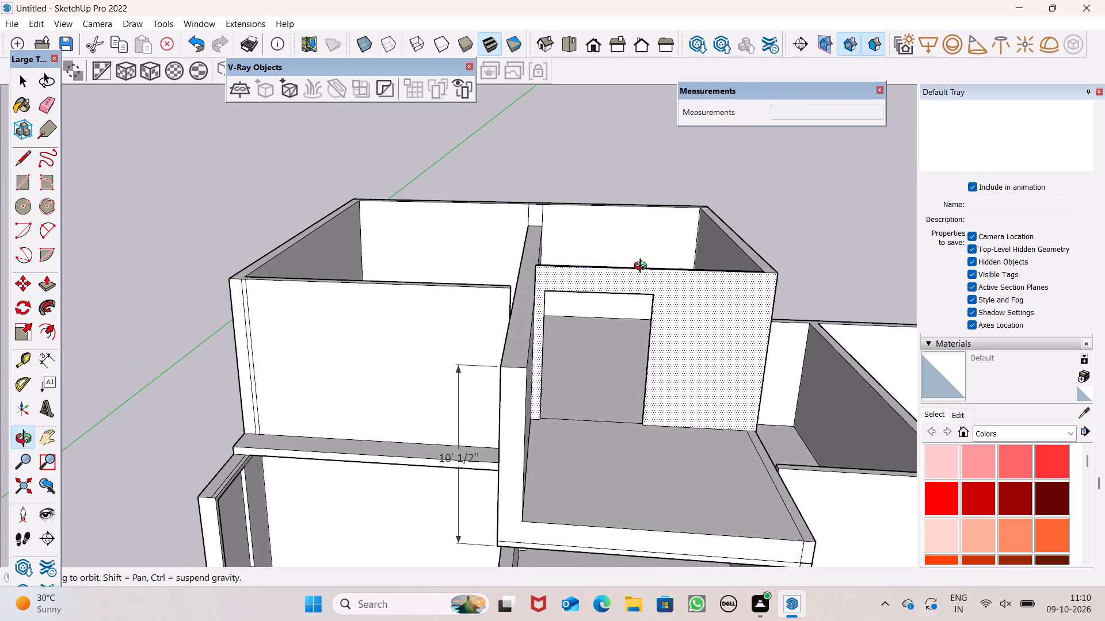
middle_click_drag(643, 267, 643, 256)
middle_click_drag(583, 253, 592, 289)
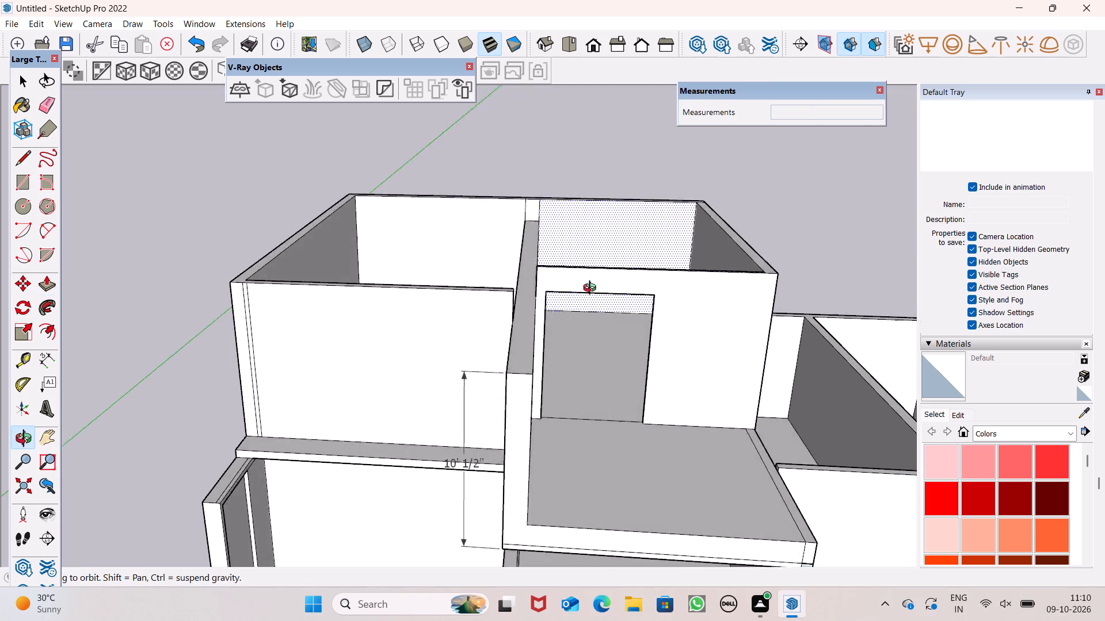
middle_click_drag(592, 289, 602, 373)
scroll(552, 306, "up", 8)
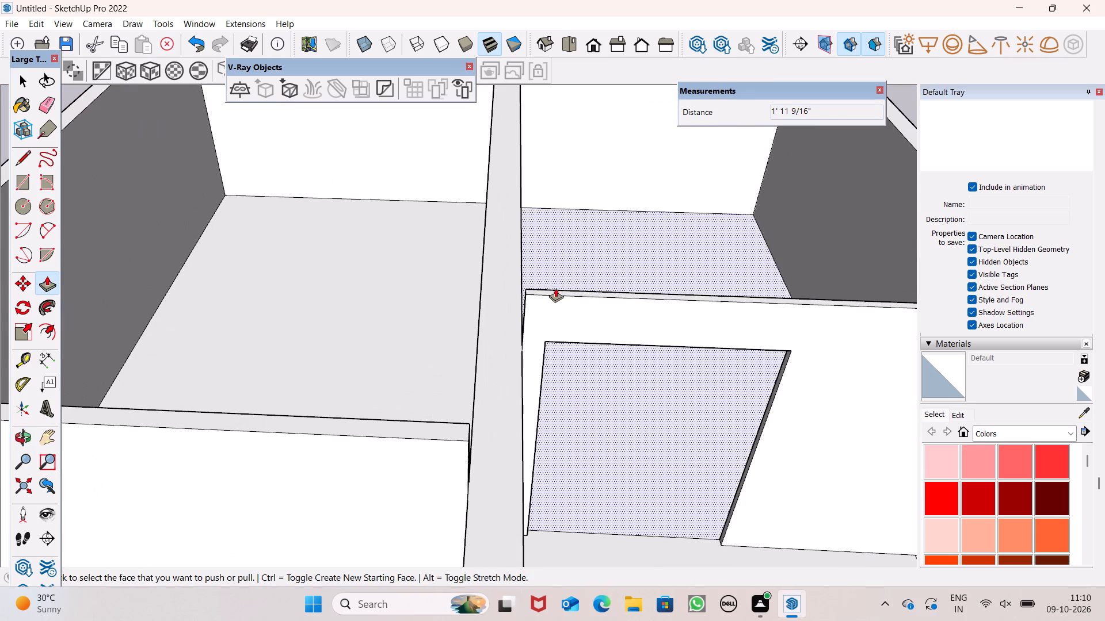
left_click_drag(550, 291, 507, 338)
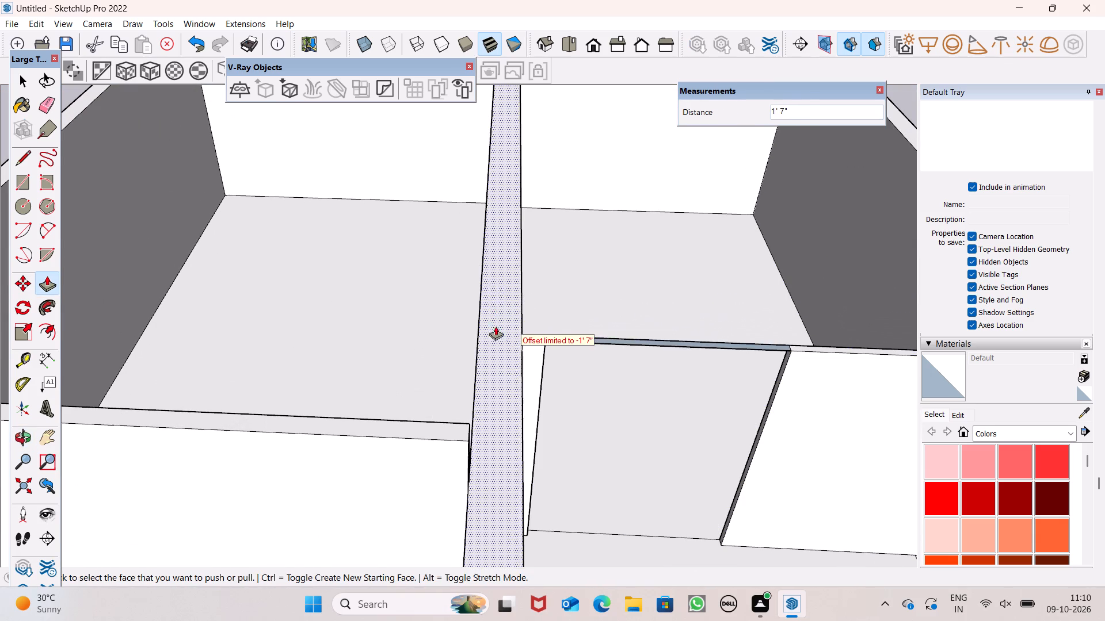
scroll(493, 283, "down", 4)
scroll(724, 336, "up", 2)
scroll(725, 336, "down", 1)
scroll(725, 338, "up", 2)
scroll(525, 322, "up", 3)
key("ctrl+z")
Pull the underside of the doorway's head down about 1' 11 7/8" to make the opening shorter.
middle_click_drag(578, 398, 576, 340)
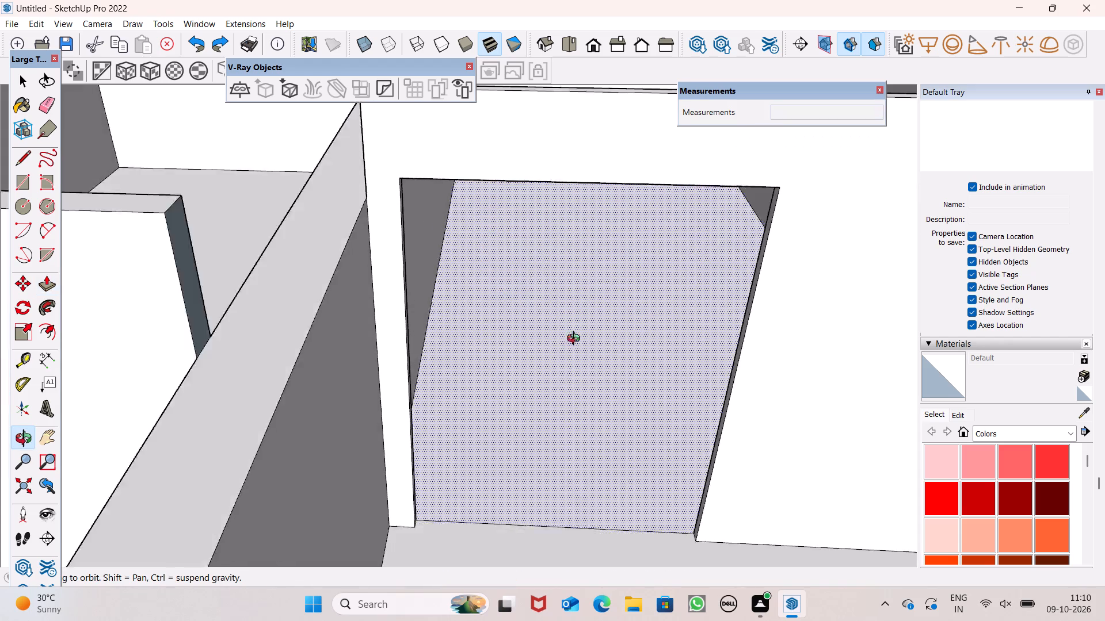
middle_click_drag(576, 340, 562, 285)
scroll(569, 317, "down", 11)
scroll(536, 259, "up", 6)
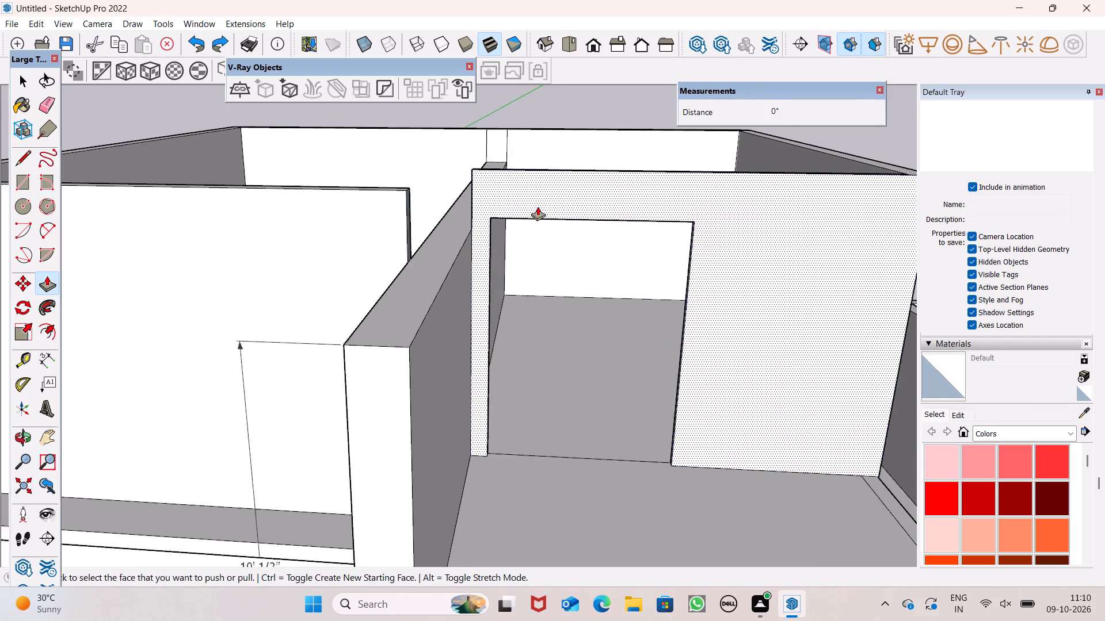
scroll(538, 206, "down", 1)
scroll(538, 206, "up", 1)
middle_click_drag(536, 215, 433, 85)
scroll(450, 141, "up", 8)
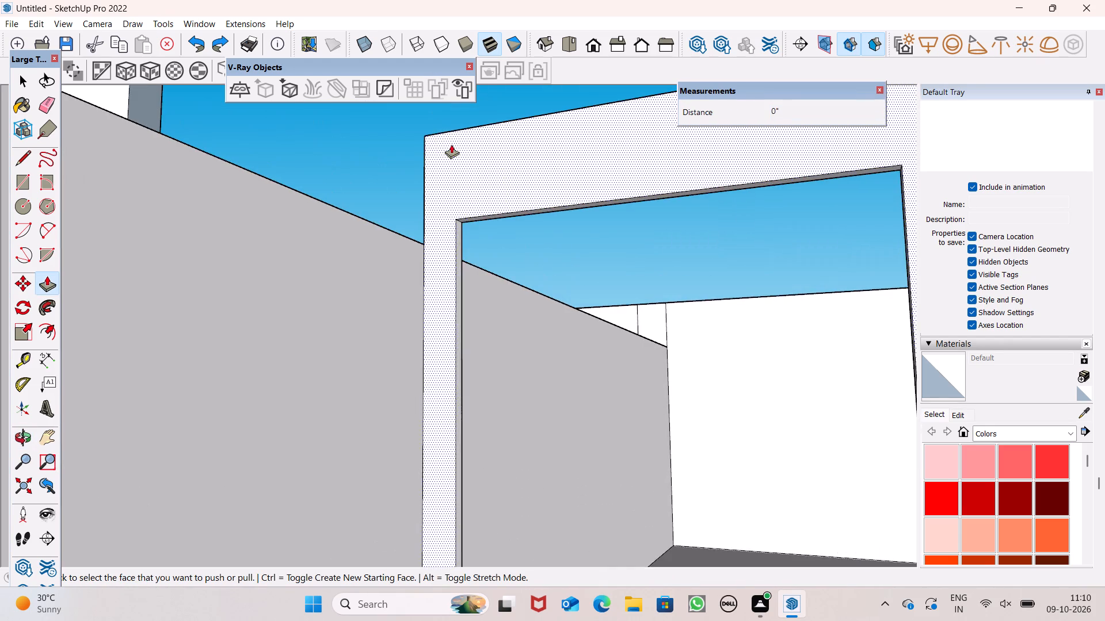
left_click_drag(484, 227, 485, 227)
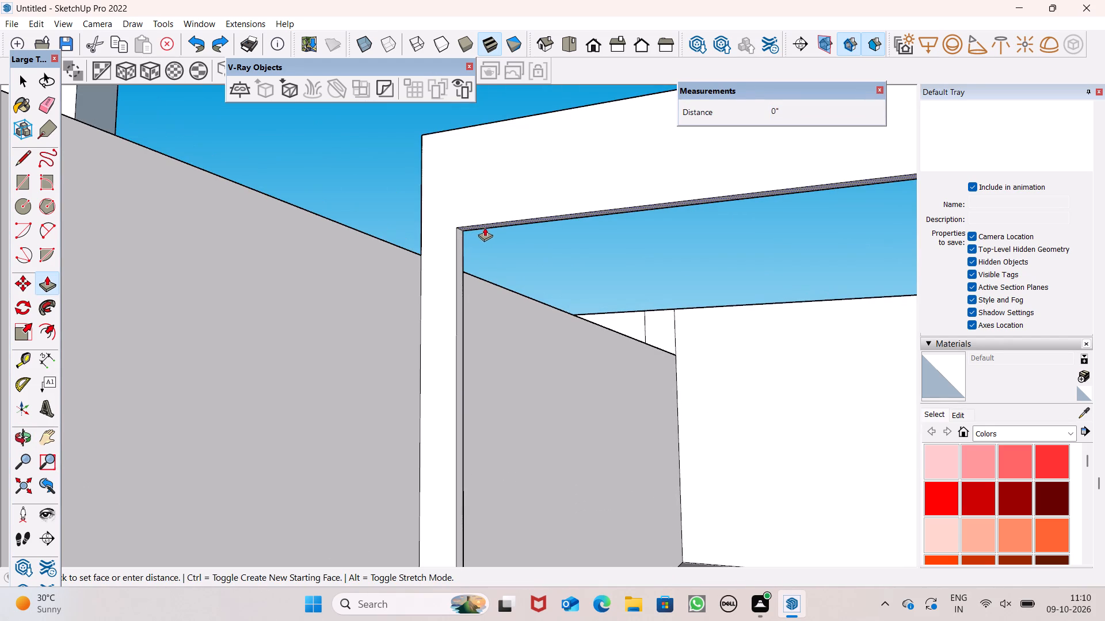
left_click_drag(485, 227, 480, 356)
scroll(468, 260, "down", 9)
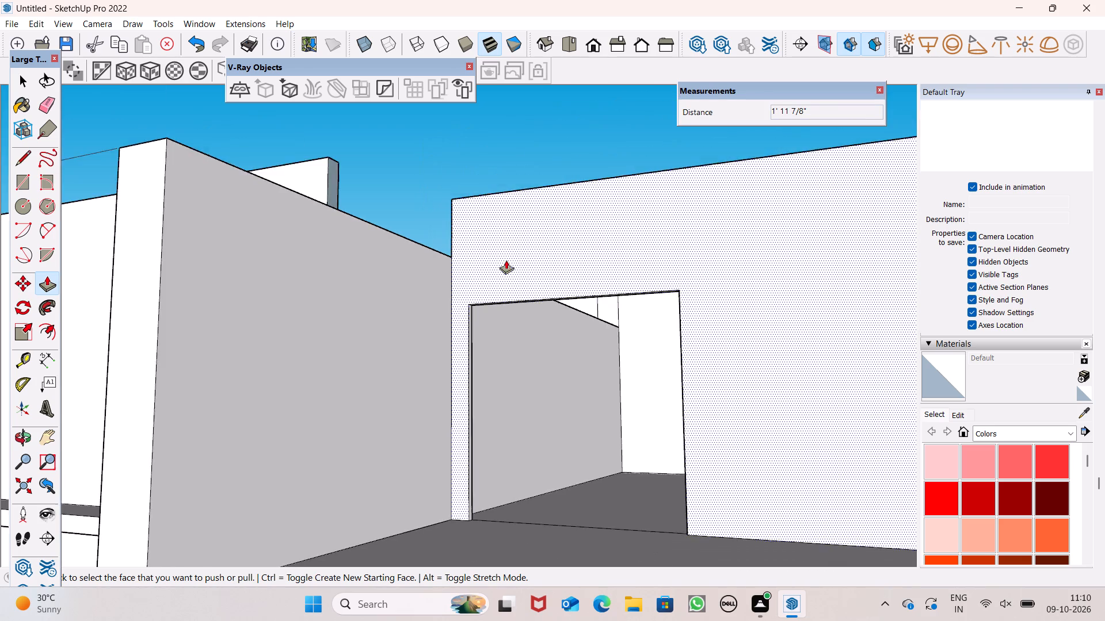
Push the top of the doorway wall down 1' 11 9/16", level with the lowered dividing wall.
middle_click_drag(512, 274, 645, 483)
scroll(565, 258, "up", 1)
scroll(562, 260, "down", 1)
scroll(562, 260, "up", 2)
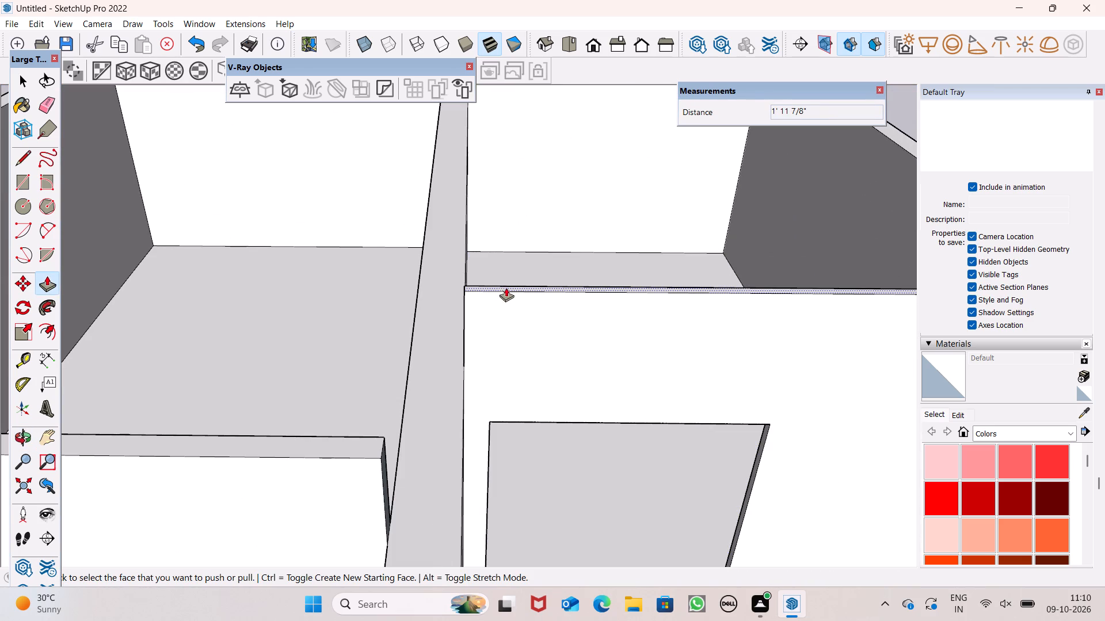
left_click_drag(506, 287, 459, 363)
scroll(462, 340, "down", 4)
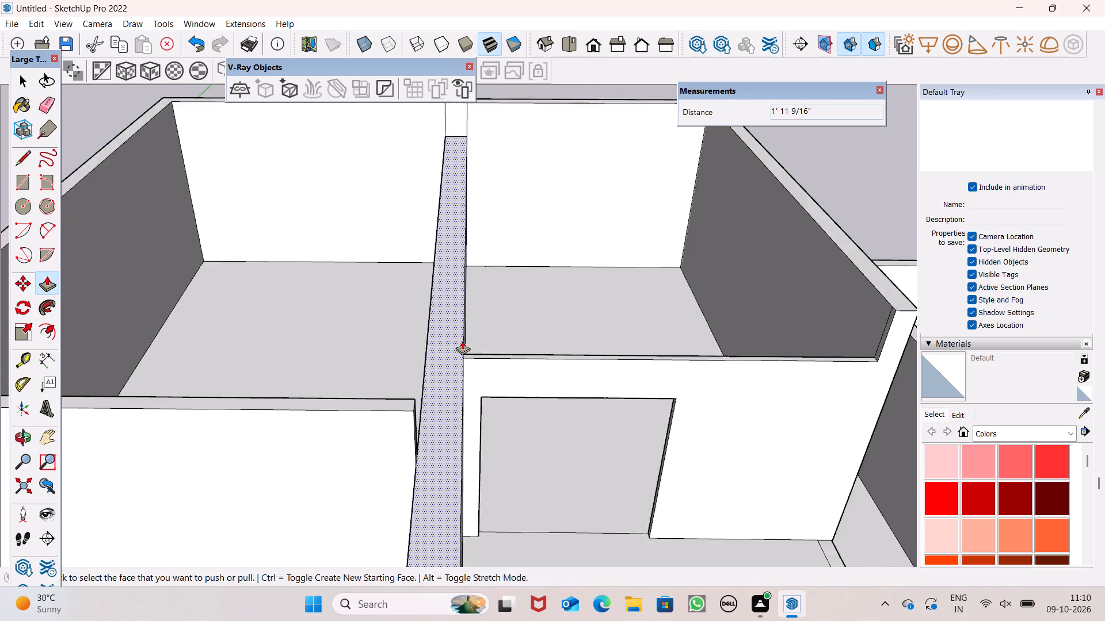
Push the top of the doorway room's outer side wall down 1' 11 9/16", level with the doorway wall.
scroll(462, 340, "down", 9)
middle_click_drag(600, 332, 450, 293)
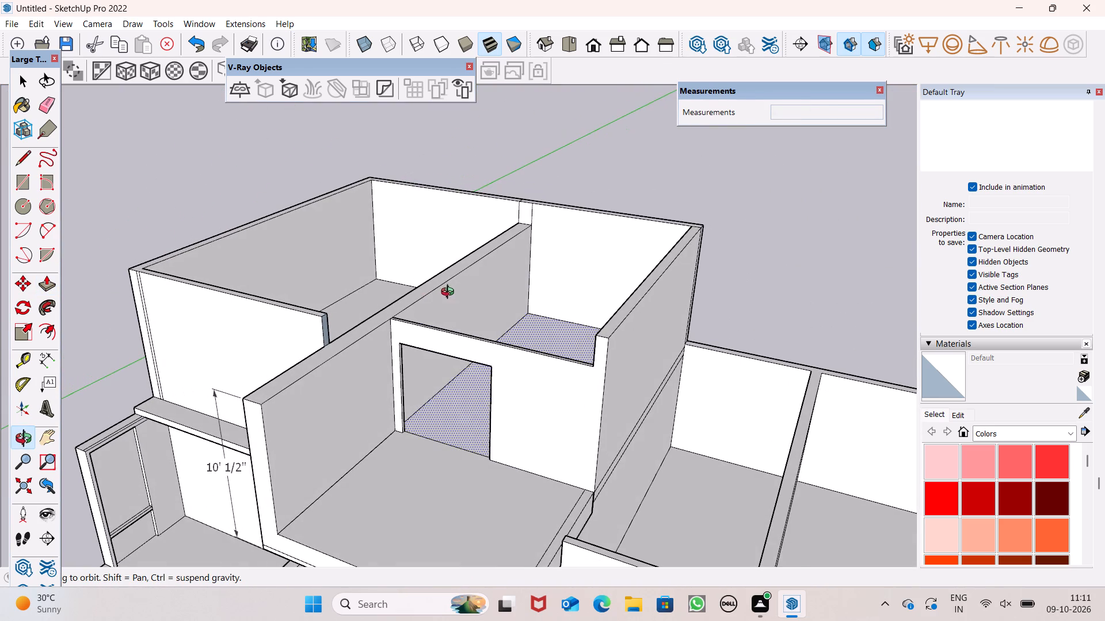
middle_click_drag(450, 293, 449, 293)
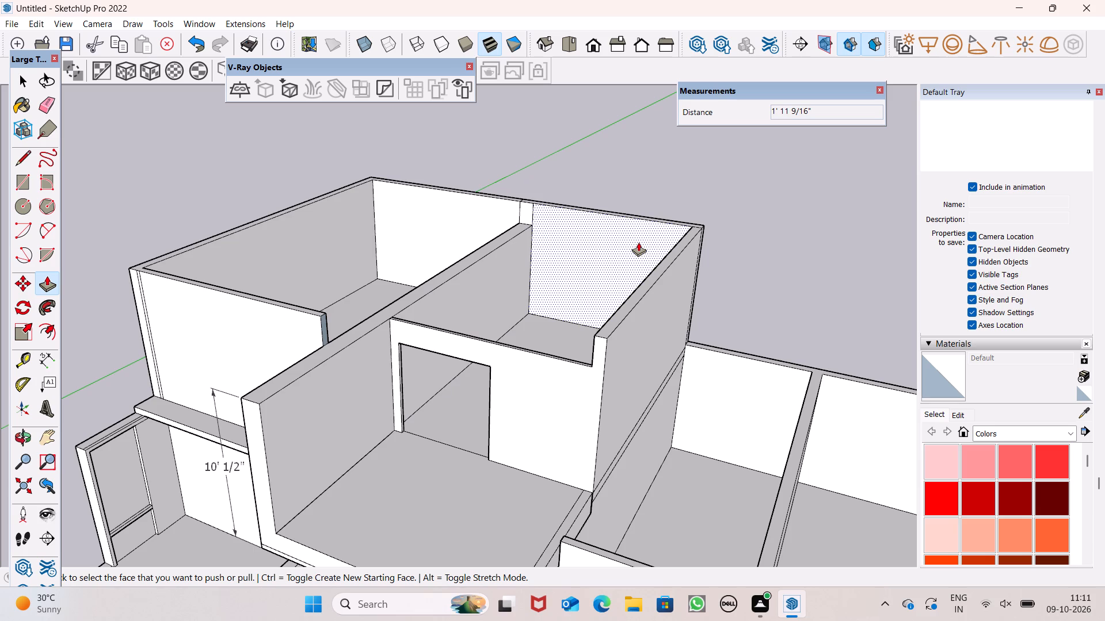
scroll(606, 312, "up", 2)
scroll(605, 316, "down", 1)
scroll(607, 321, "up", 2)
left_click_drag(609, 331, 611, 354)
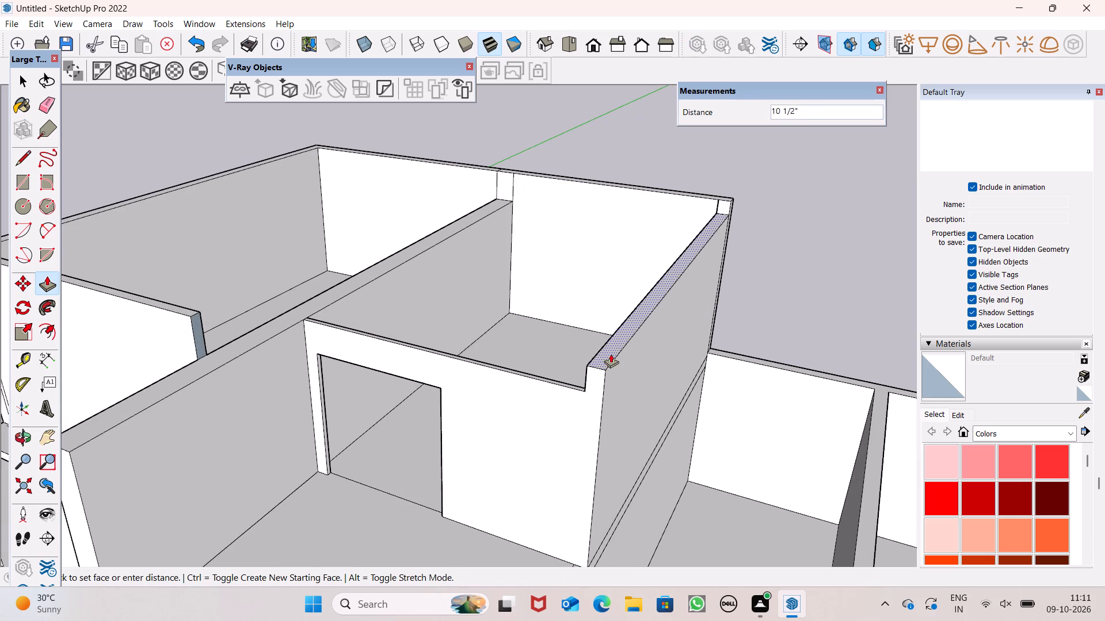
left_click_drag(611, 354, 569, 381)
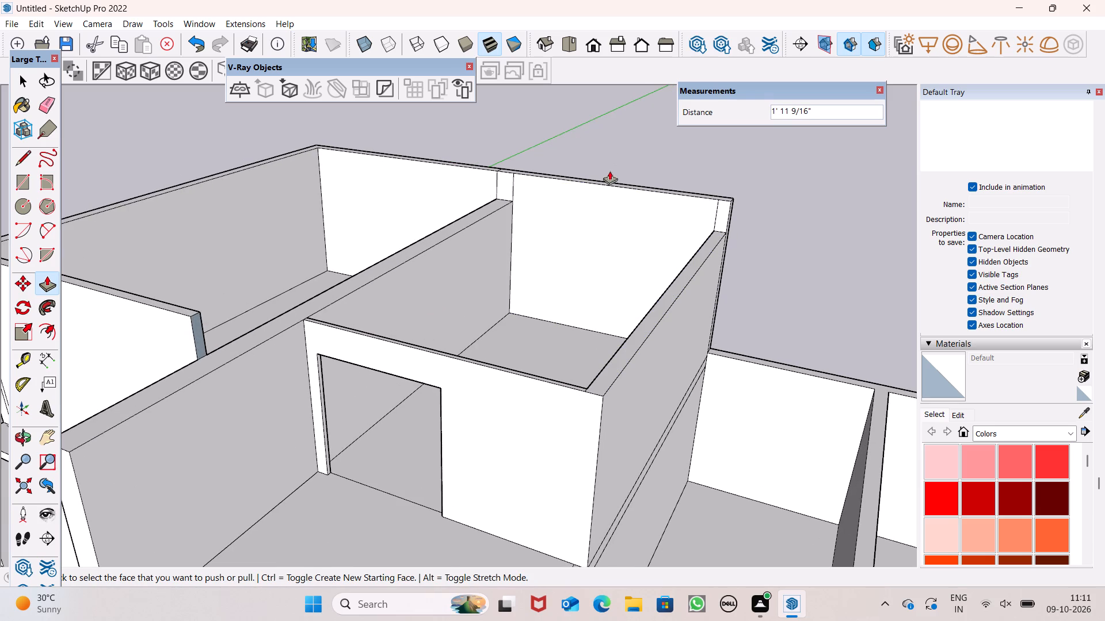
Push the top of the doorway room's back wall down 1' 11 9/16", level with its side walls.
middle_click_drag(719, 188, 533, 306)
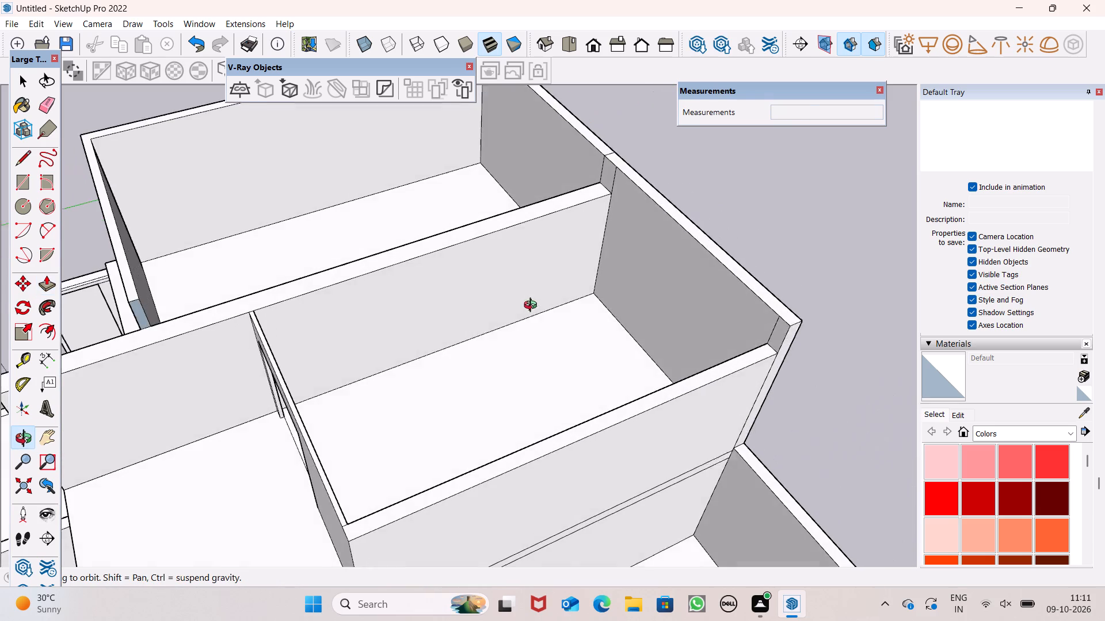
middle_click_drag(533, 306, 523, 306)
left_click_drag(783, 325, 753, 363)
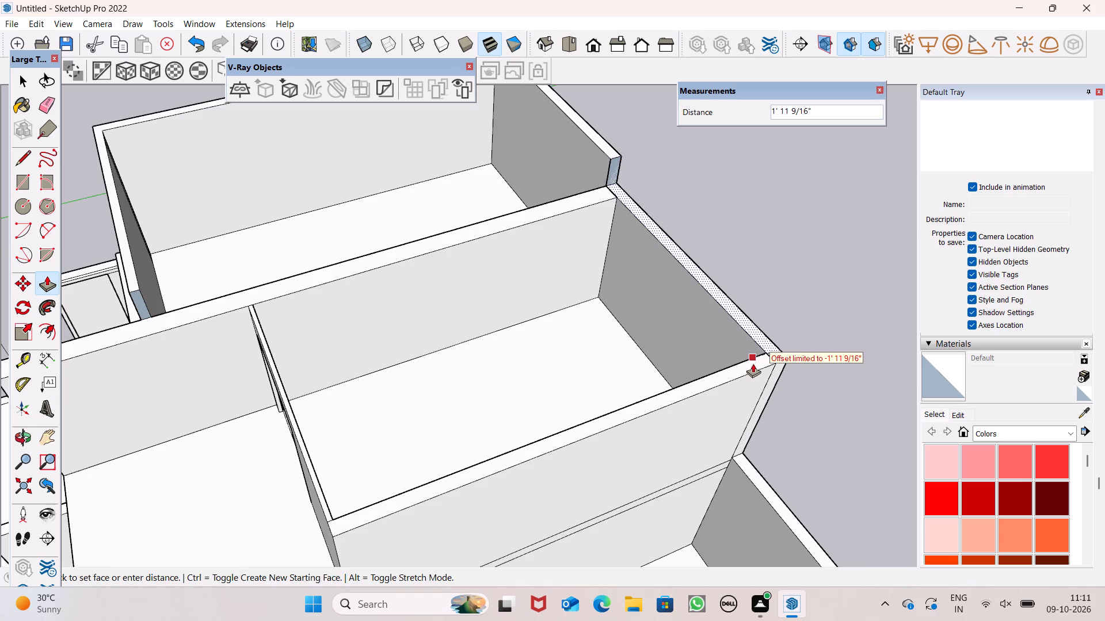
left_click_drag(753, 363, 748, 361)
Examine the lowered room walls, the doorway and the adjoining taller room from the front.
scroll(670, 240, "down", 5)
middle_click_drag(612, 316, 845, 113)
scroll(575, 236, "down", 3)
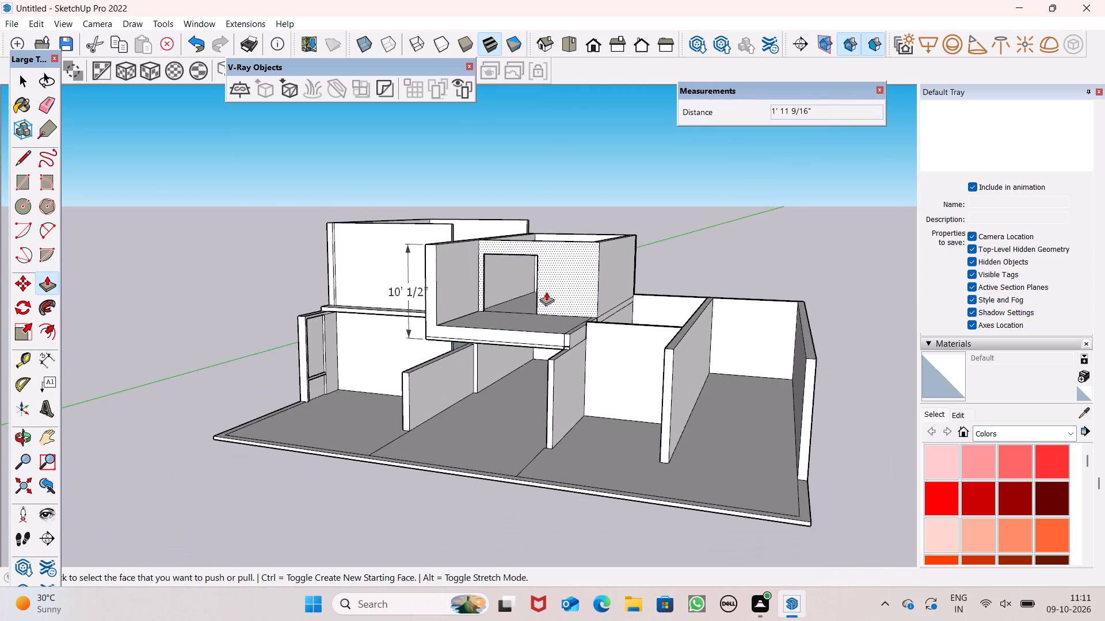
middle_click_drag(550, 296, 625, 321)
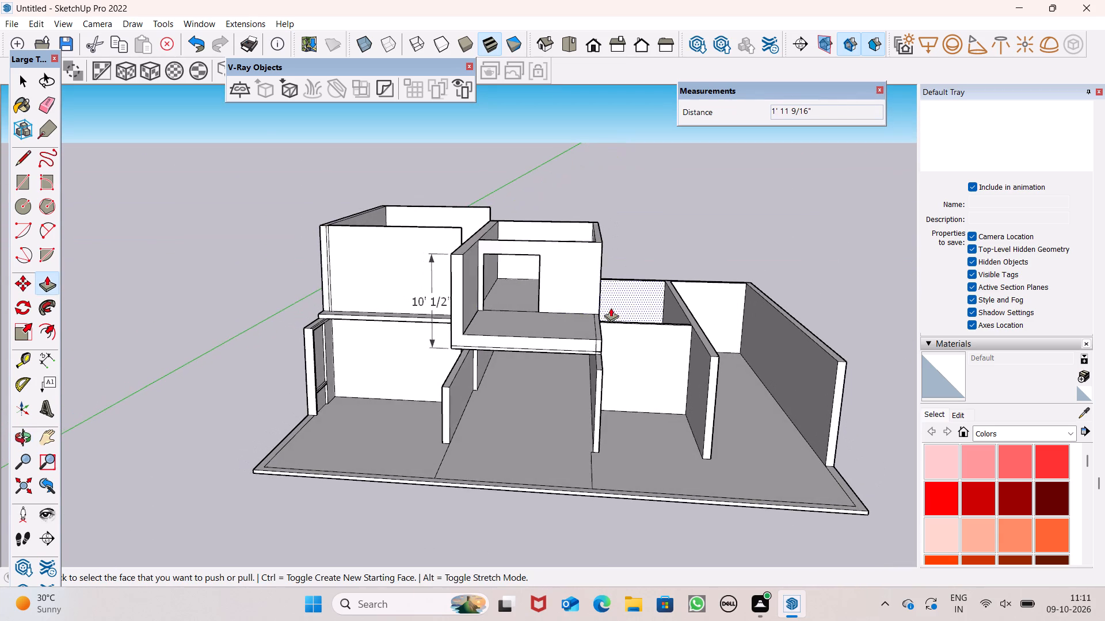
scroll(518, 267, "up", 3)
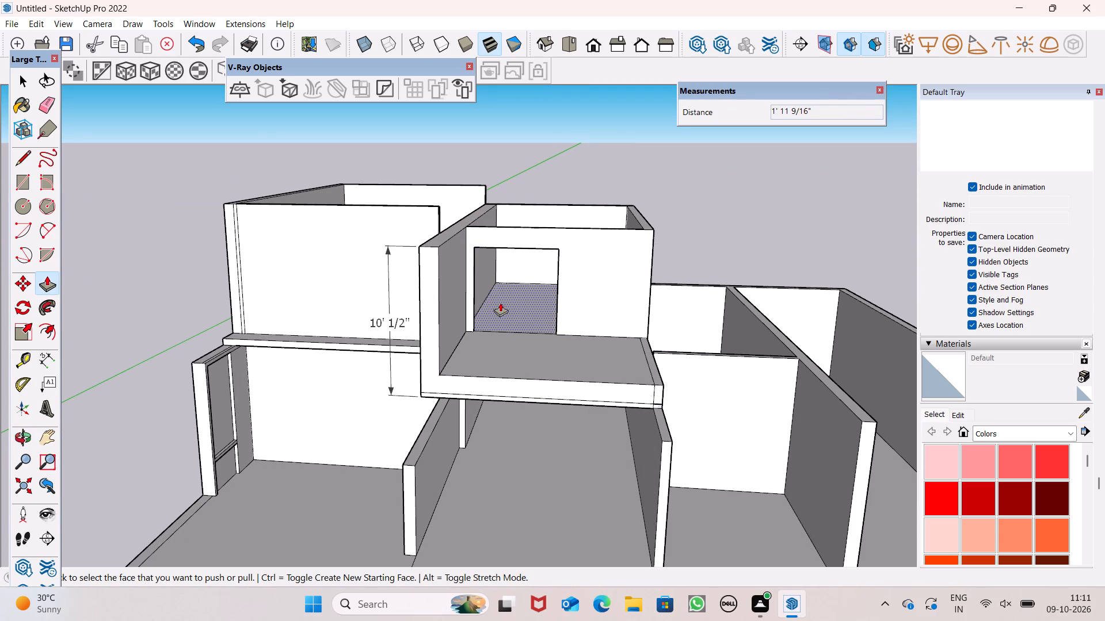
scroll(461, 297, "up", 1)
middle_click_drag(461, 297, 427, 301)
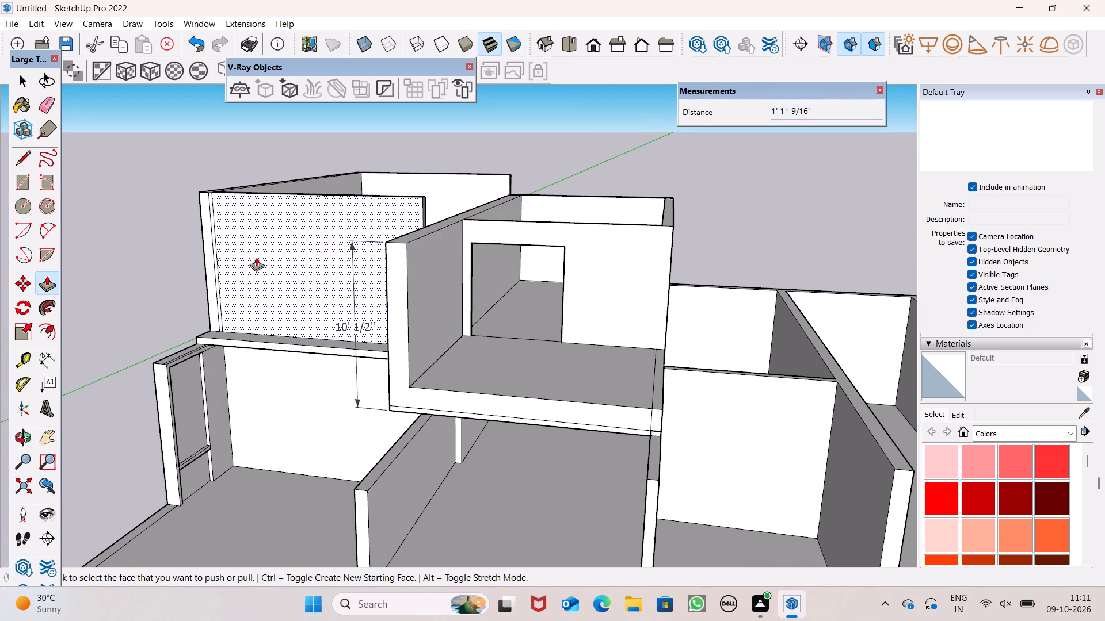
middle_click_drag(450, 244, 465, 247)
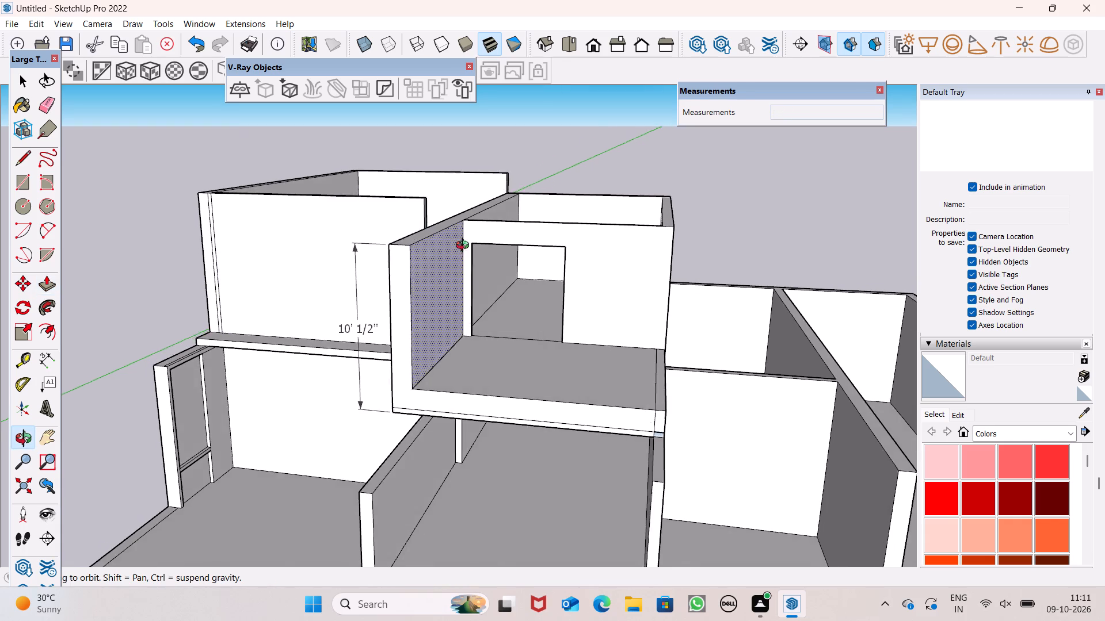
middle_click_drag(465, 247, 485, 244)
scroll(428, 215, "up", 4)
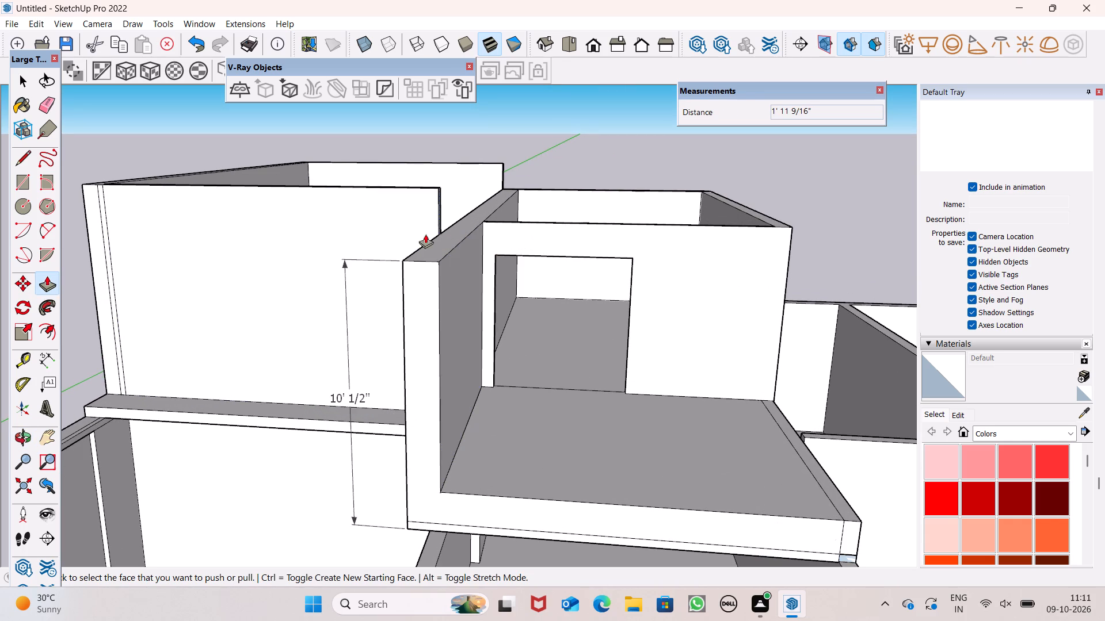
scroll(361, 262, "down", 2)
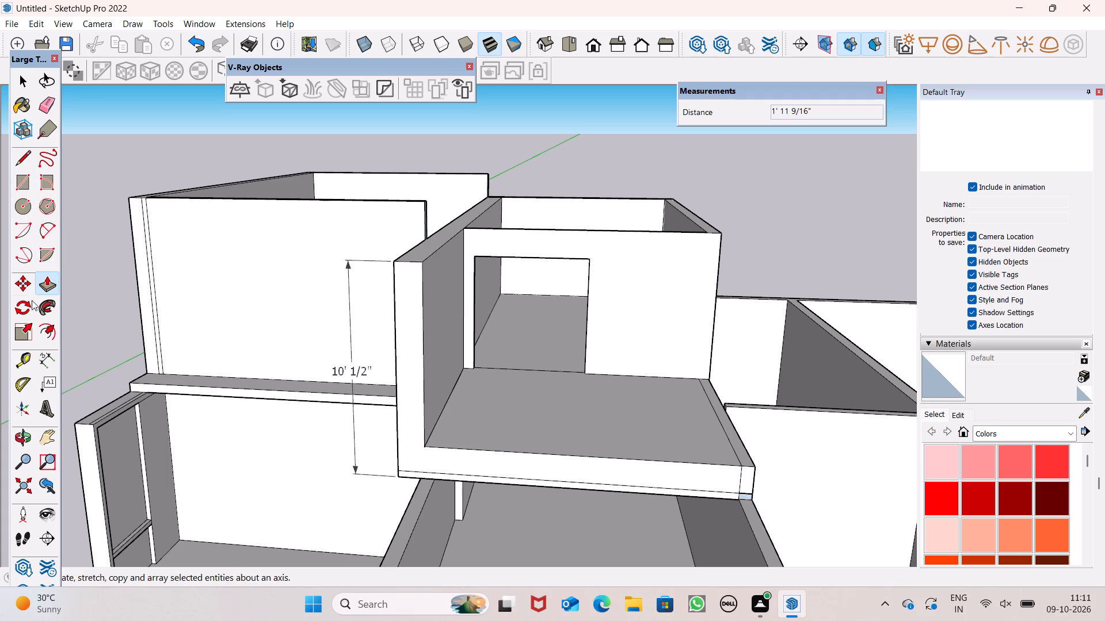
Pull the top of the dividing wall beside the doorway room up 1'.
left_click(43, 286)
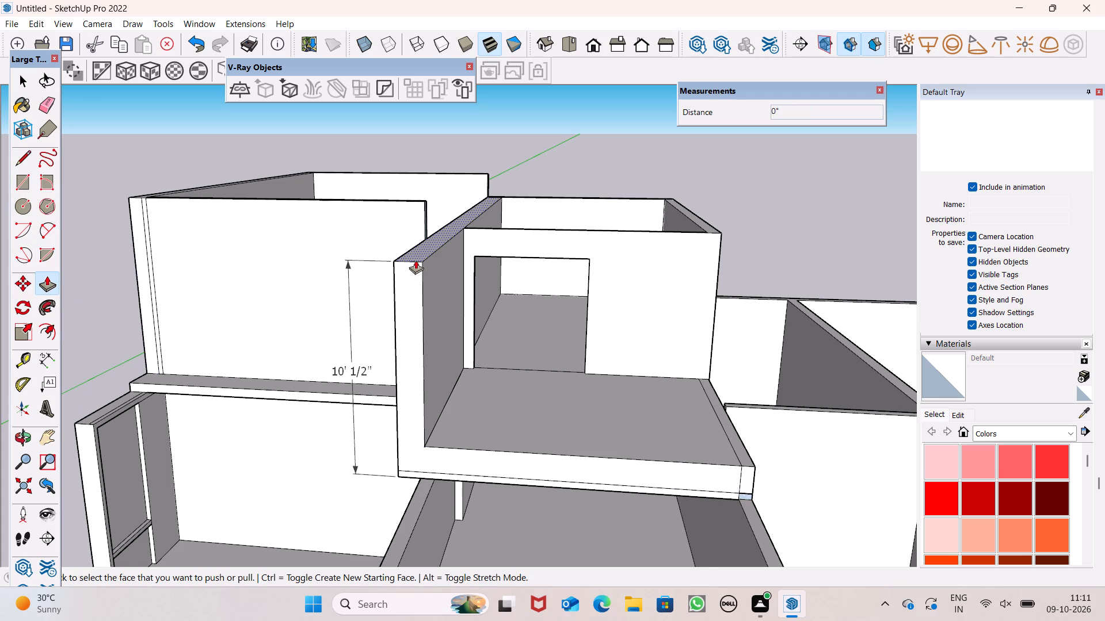
scroll(417, 254, "up", 1)
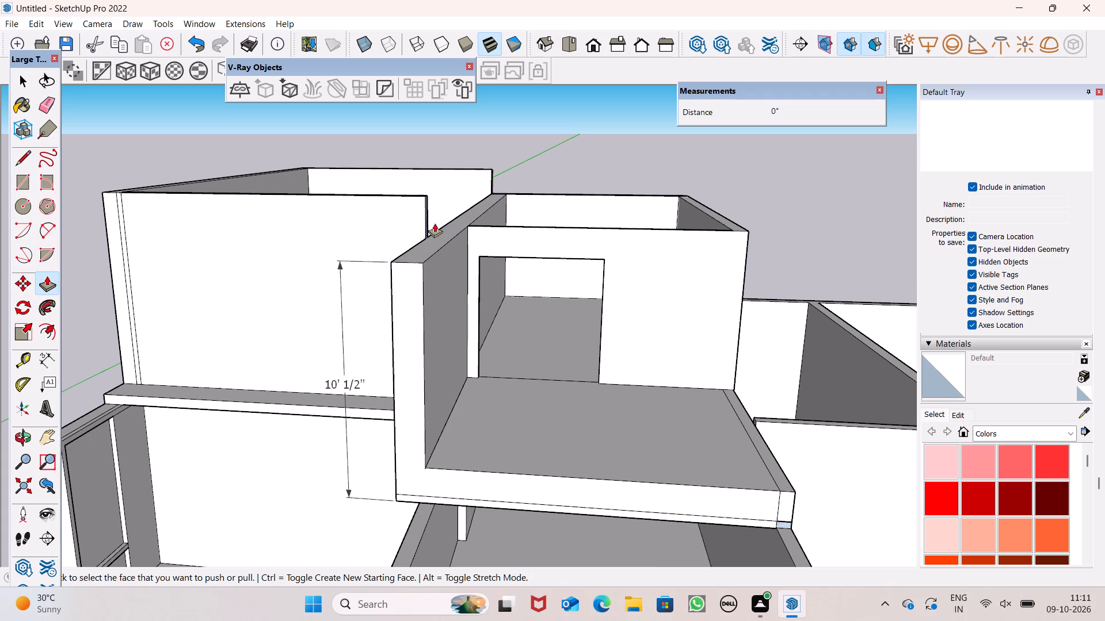
middle_click_drag(441, 226, 441, 350)
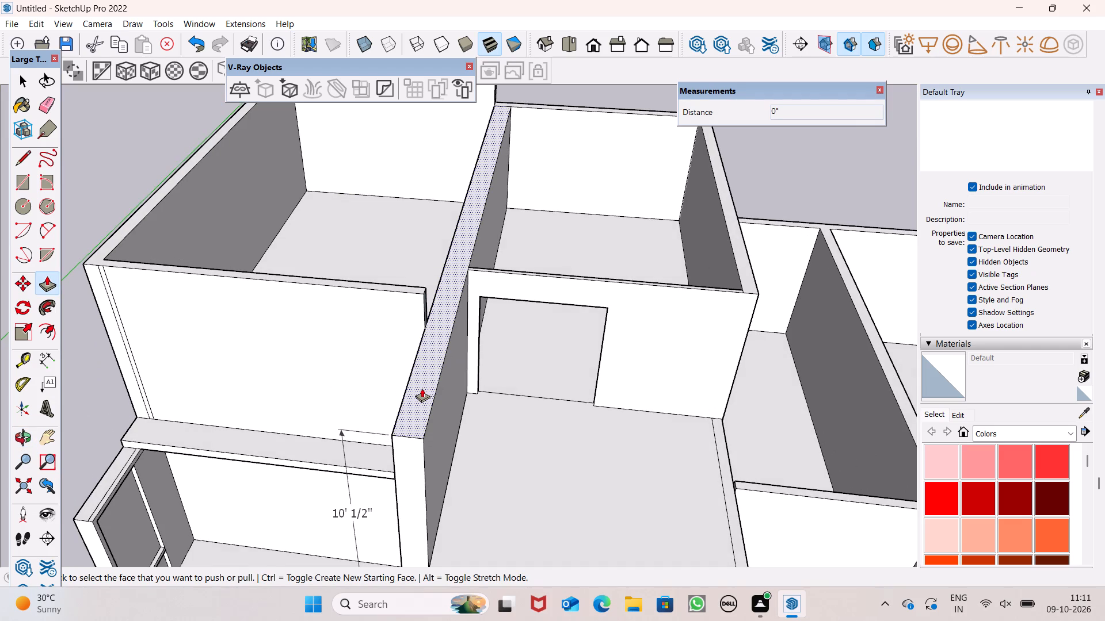
left_click_drag(422, 388, 422, 370)
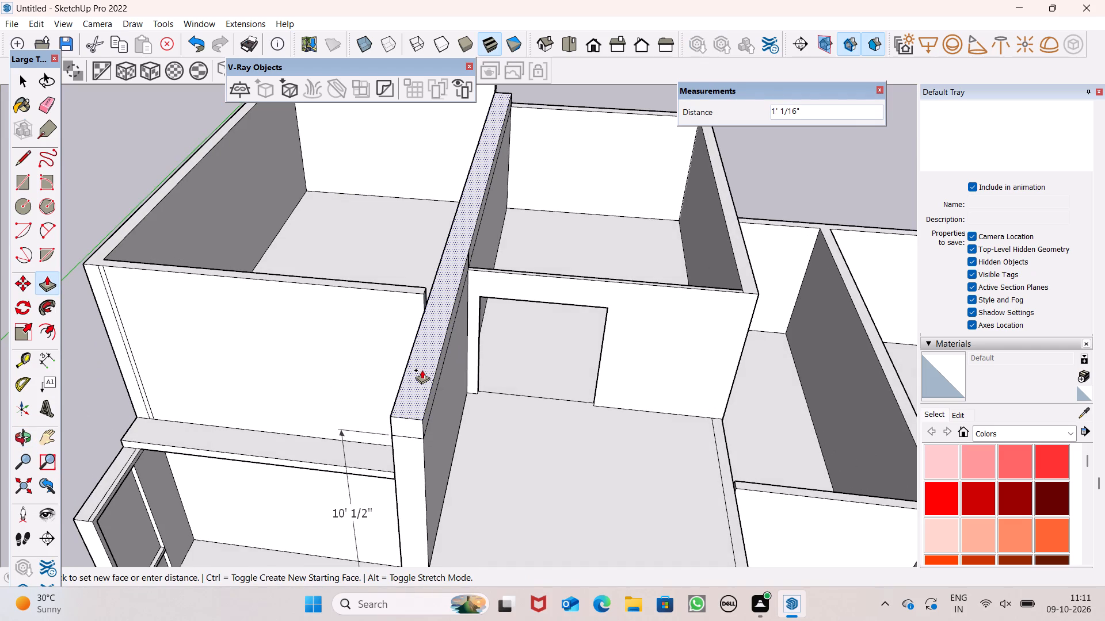
left_click_drag(422, 370, 425, 367)
key("1")
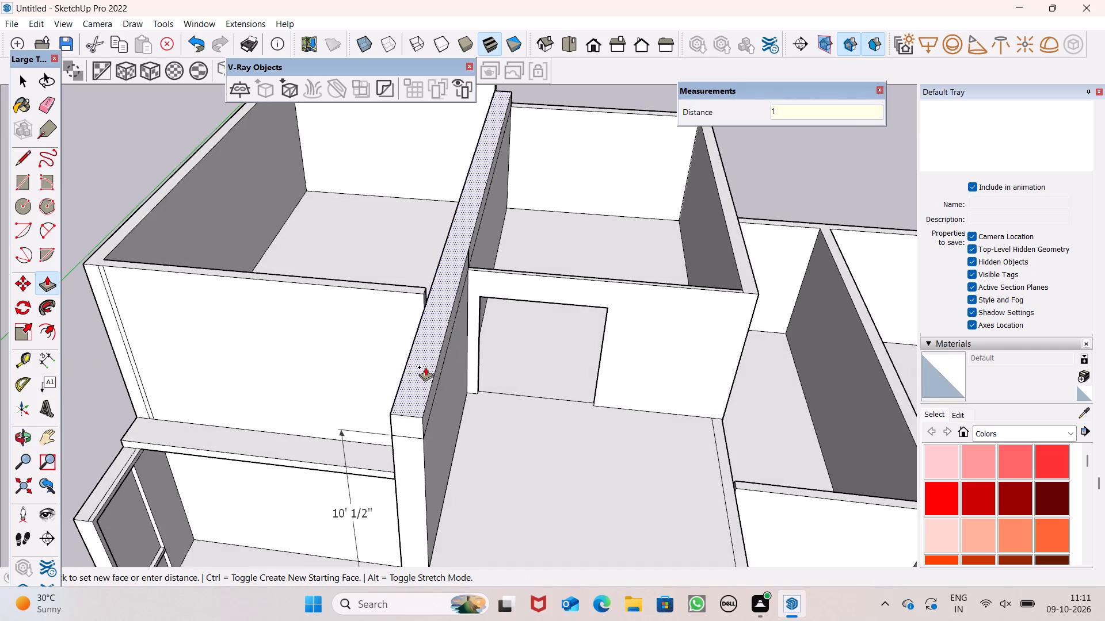
left_click_drag(425, 367, 431, 366)
key("apostrophe")
key("Return")
Pull the inner side of the raised 1' strip across the front balcony to form a roof slab reaching toward the opposite wall.
middle_click_drag(499, 386, 514, 301)
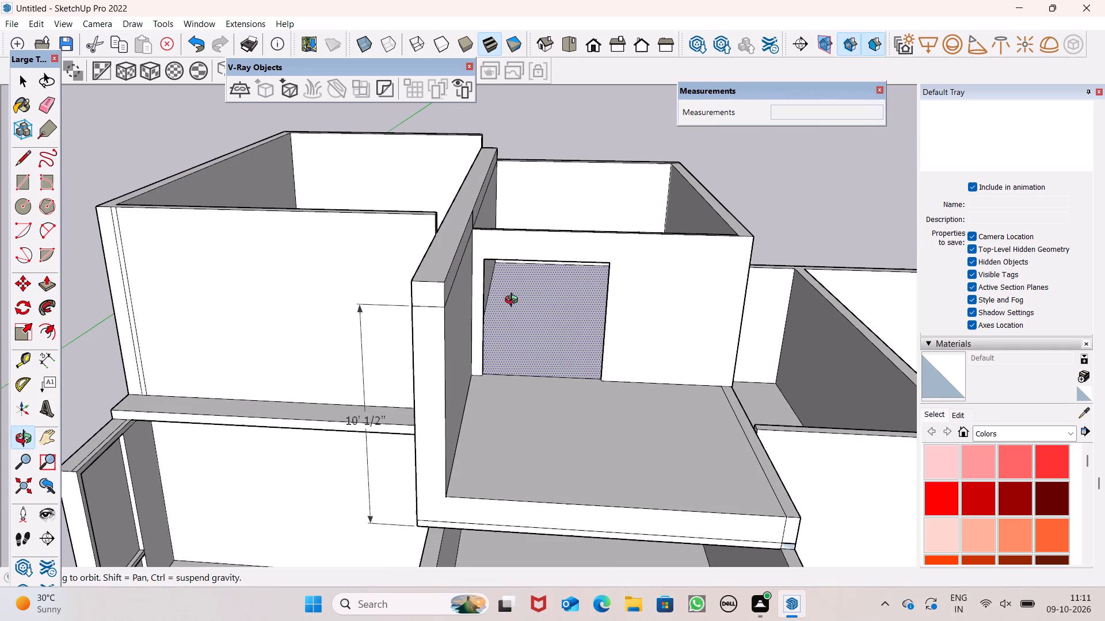
middle_click_drag(514, 301, 478, 280)
scroll(471, 256, "up", 1)
middle_click_drag(471, 258, 446, 296)
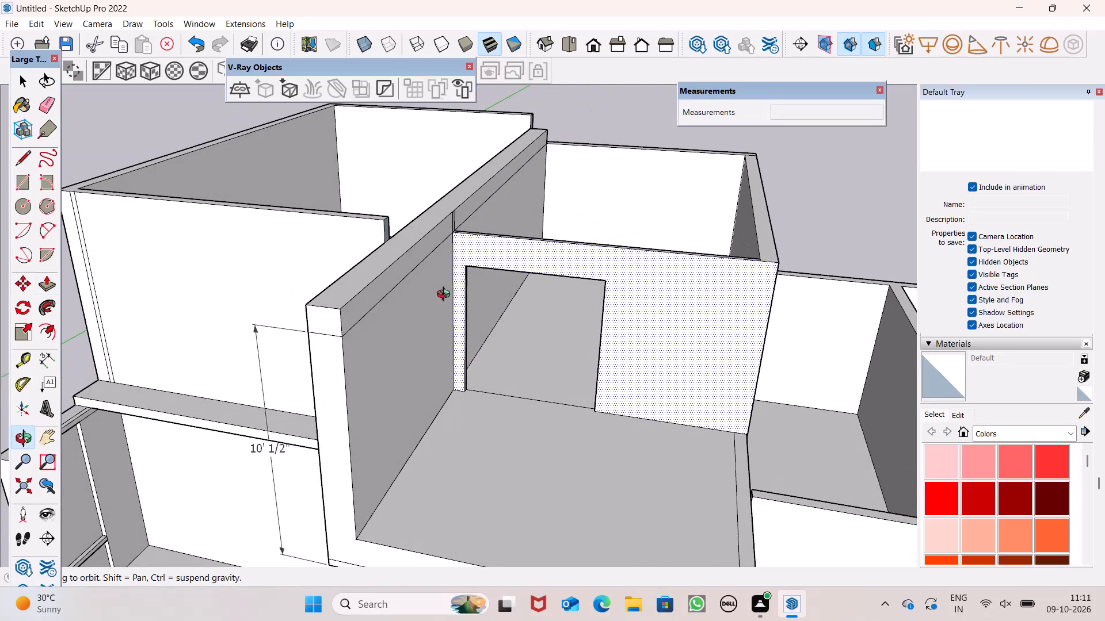
middle_click_drag(446, 296, 440, 292)
middle_click_drag(546, 350, 524, 347)
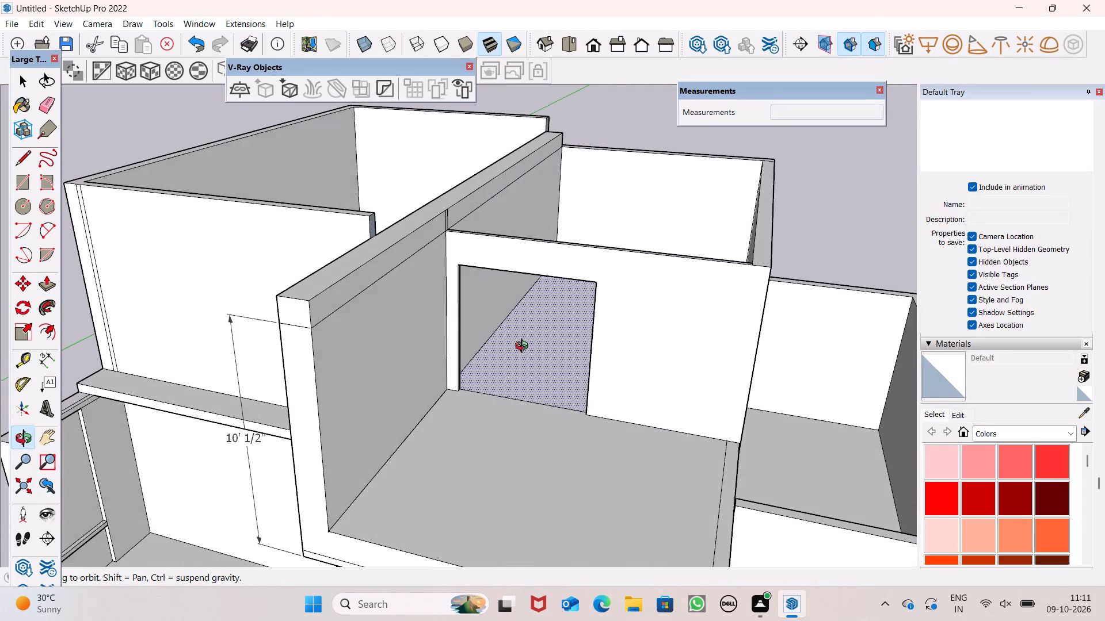
middle_click_drag(524, 347, 499, 335)
left_click_drag(357, 240, 409, 268)
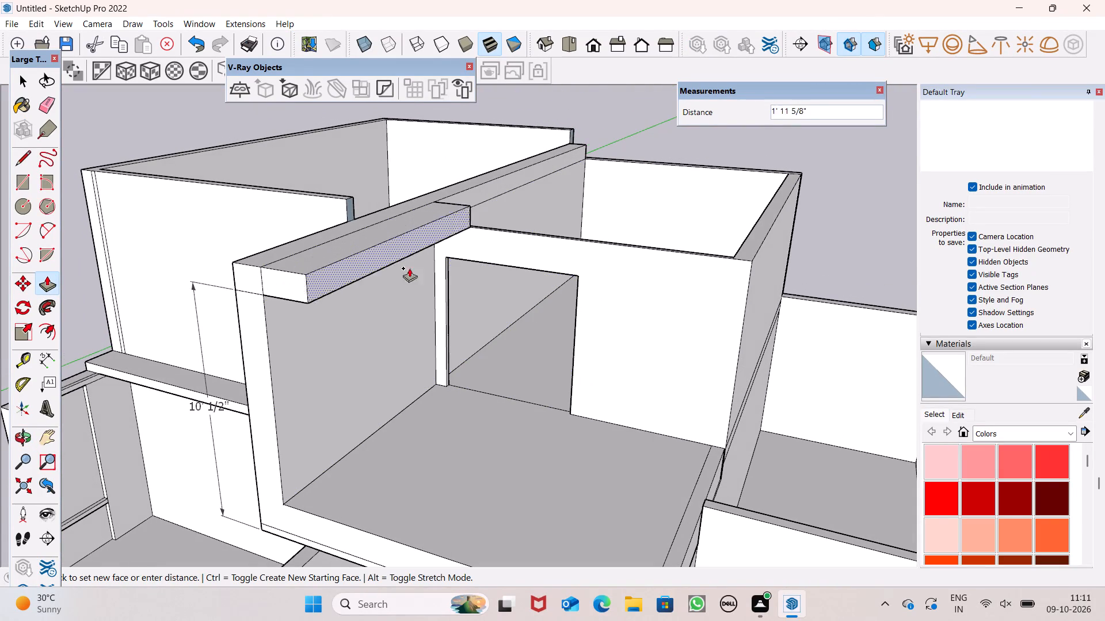
left_click_drag(409, 268, 691, 373)
left_click(695, 376)
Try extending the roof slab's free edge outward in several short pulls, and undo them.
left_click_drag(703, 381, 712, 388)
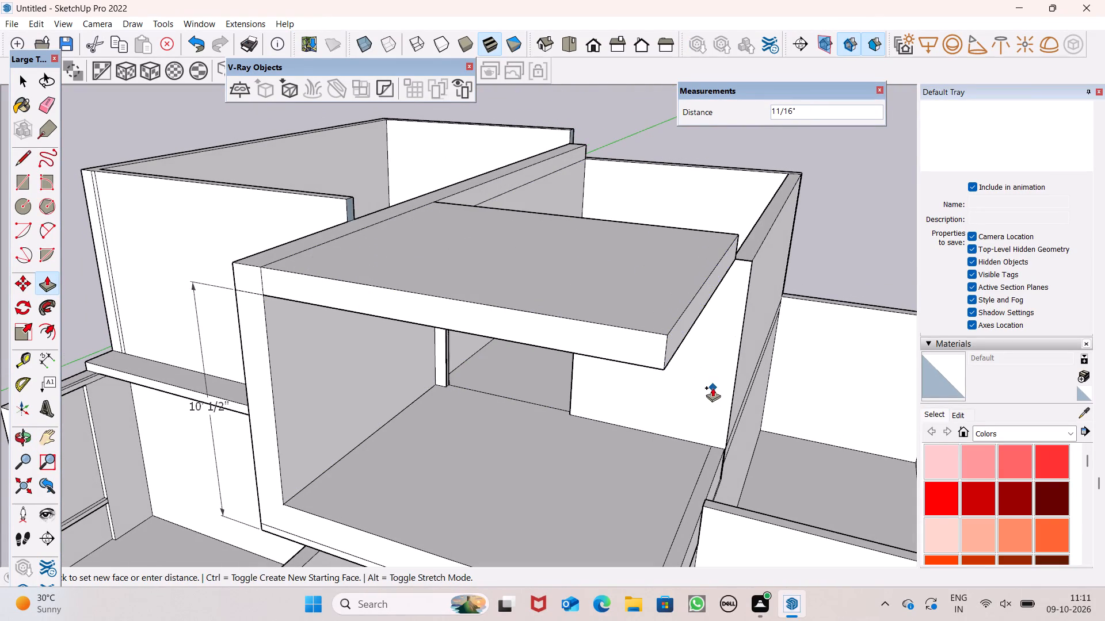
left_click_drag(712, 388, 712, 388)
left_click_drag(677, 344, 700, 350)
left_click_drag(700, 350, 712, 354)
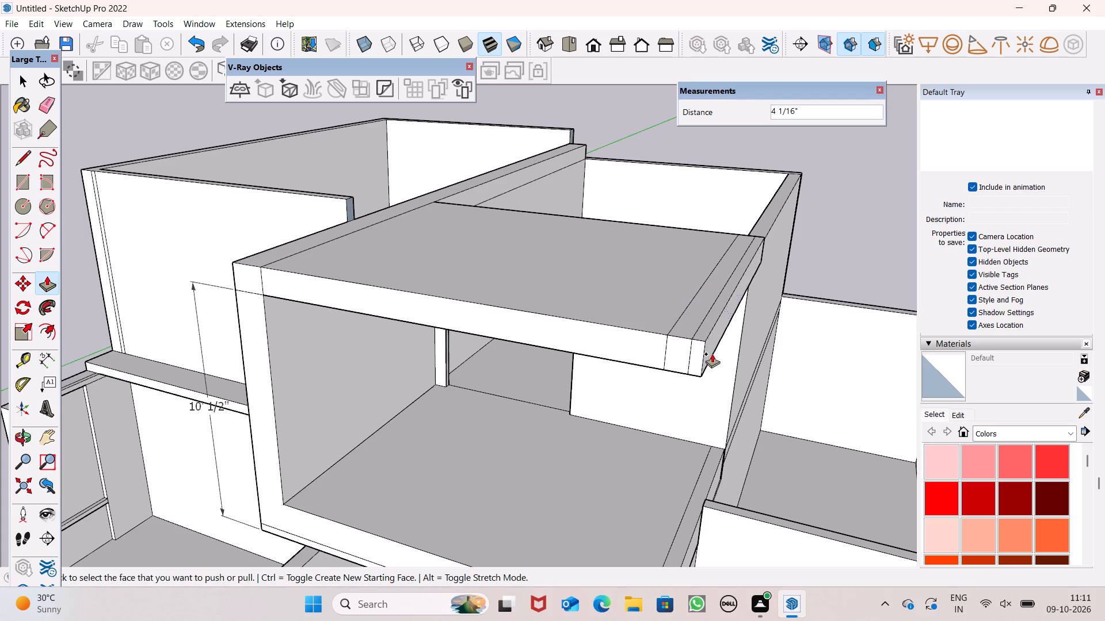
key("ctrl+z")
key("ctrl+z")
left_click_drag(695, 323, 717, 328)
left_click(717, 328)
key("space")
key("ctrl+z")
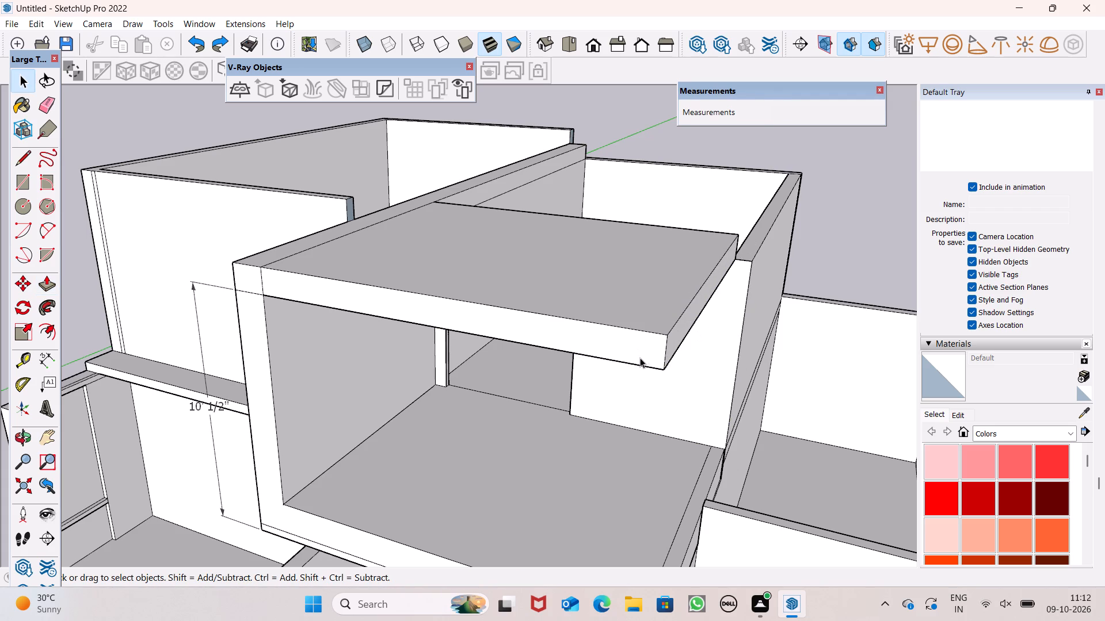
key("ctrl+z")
Extend the balcony roof slab's free edge outward by 7 11/16" toward the outer side wall.
left_click(51, 280)
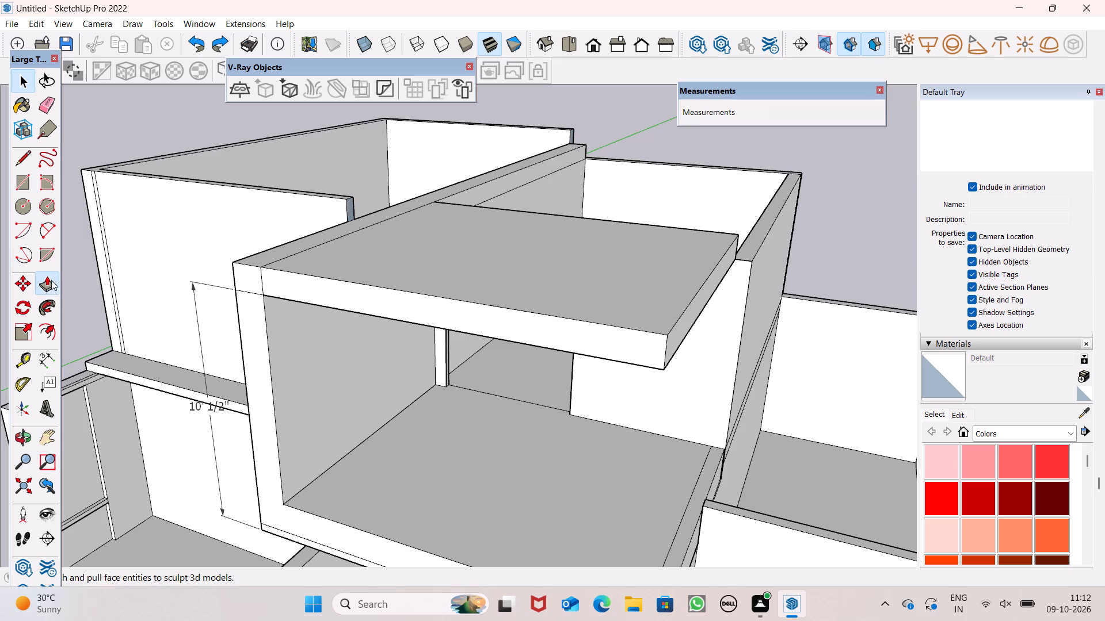
left_click_drag(676, 340, 691, 349)
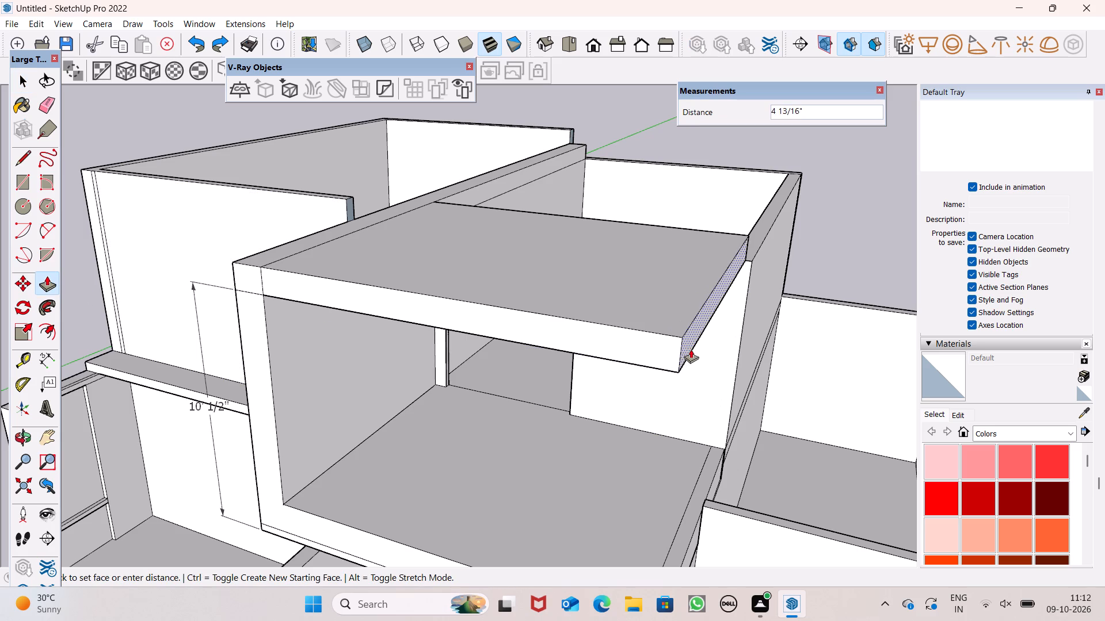
left_click_drag(691, 349, 736, 396)
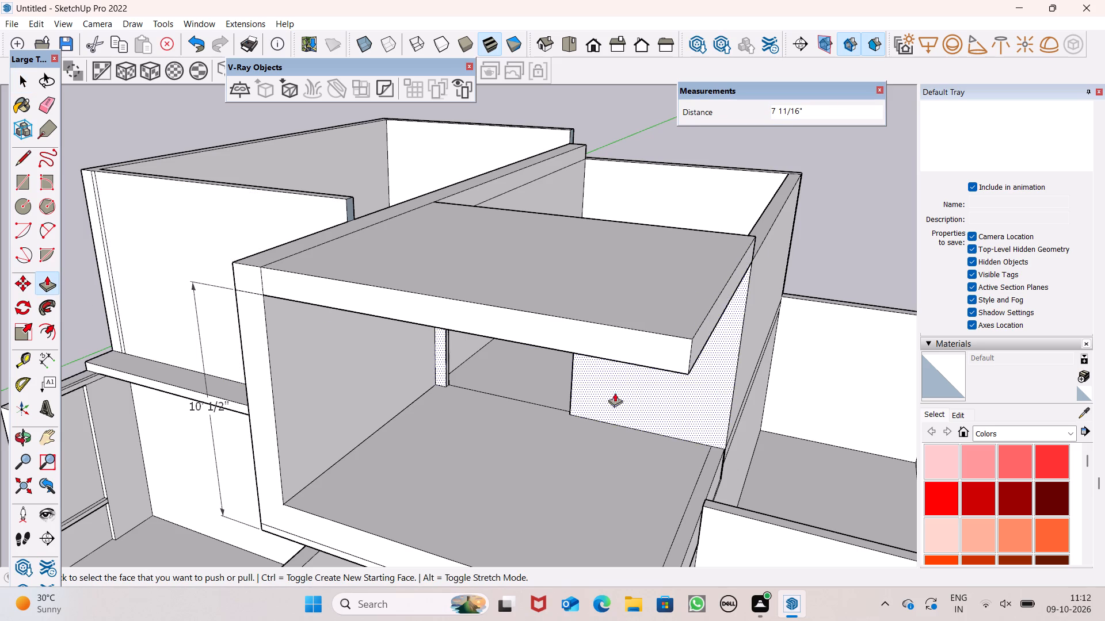
Examine the new balcony roof slab and the whole house from the side, the front and above.
scroll(357, 361, "down", 7)
middle_click_drag(403, 380, 223, 415)
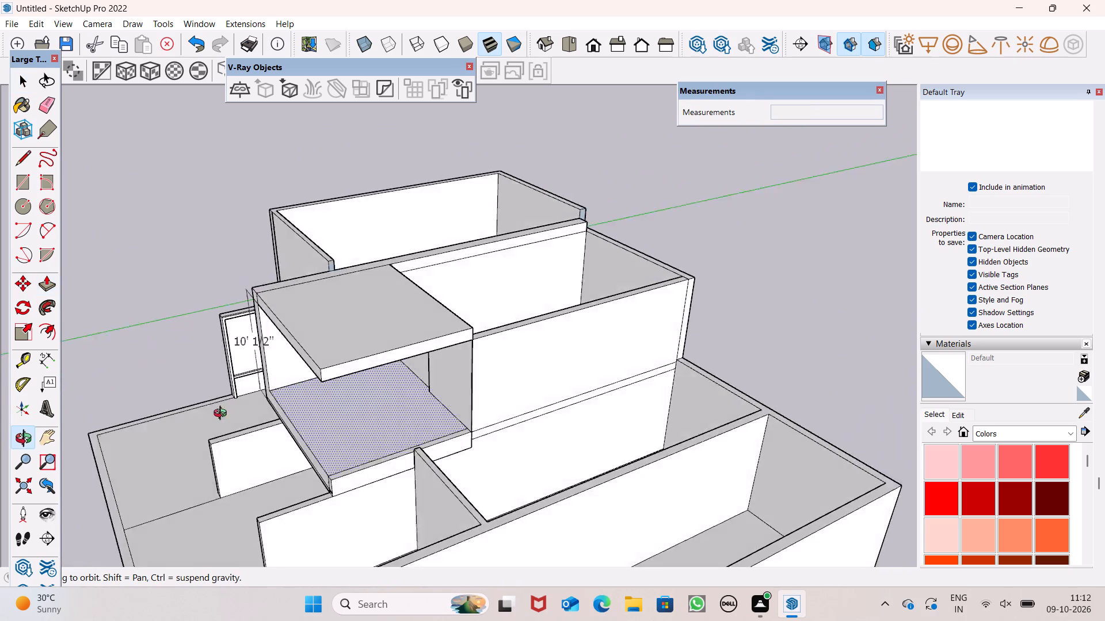
middle_click_drag(223, 415, 645, 367)
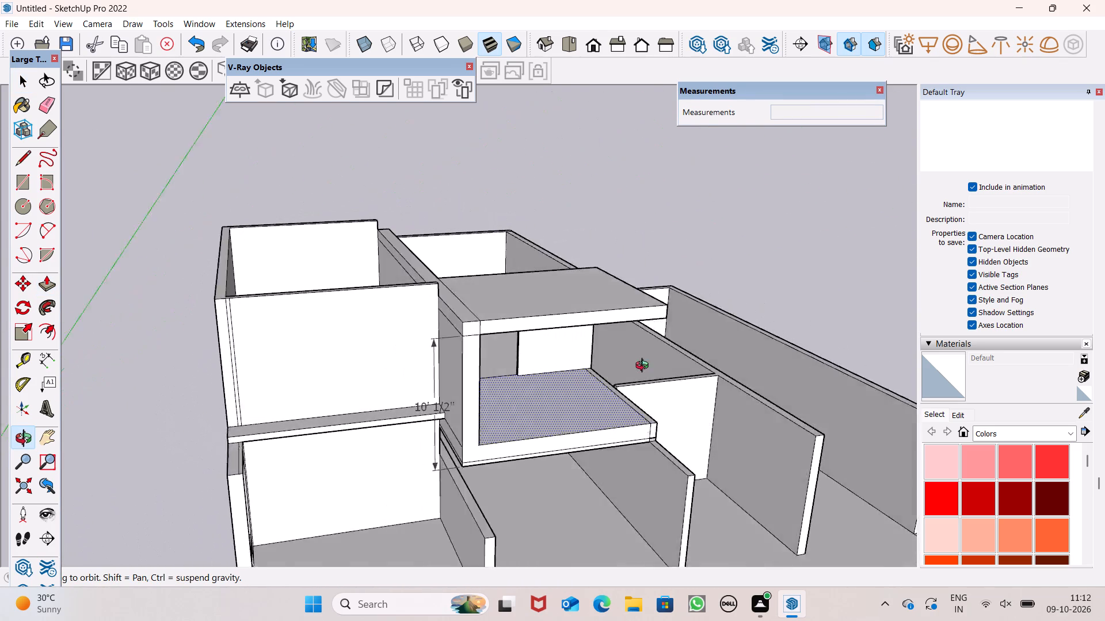
middle_click_drag(645, 367, 798, 342)
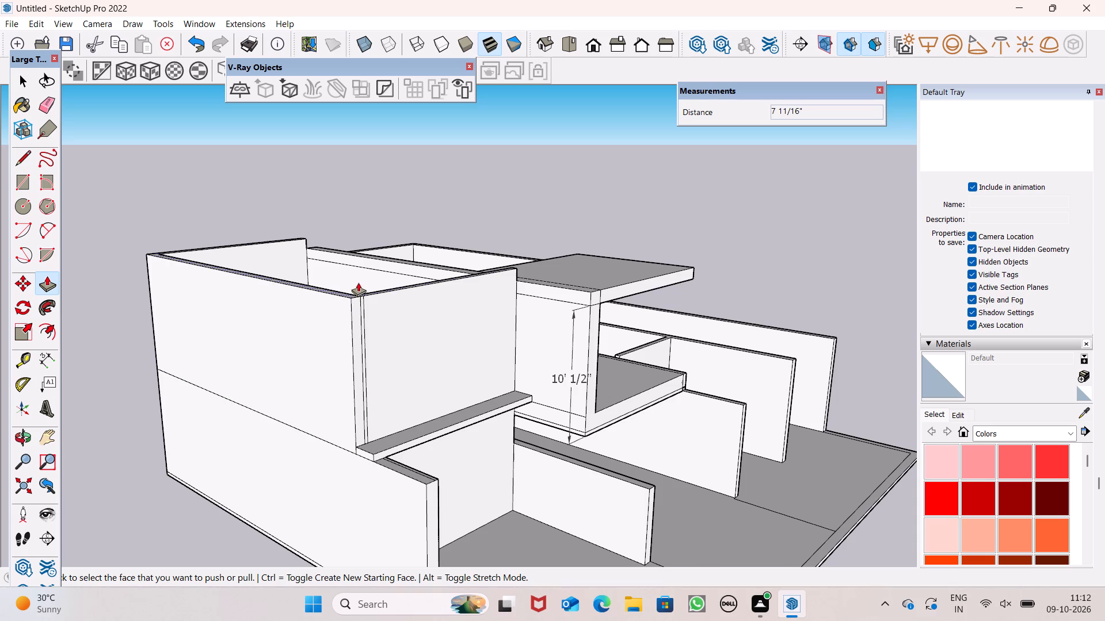
scroll(378, 250, "down", 8)
middle_click_drag(474, 345, 296, 360)
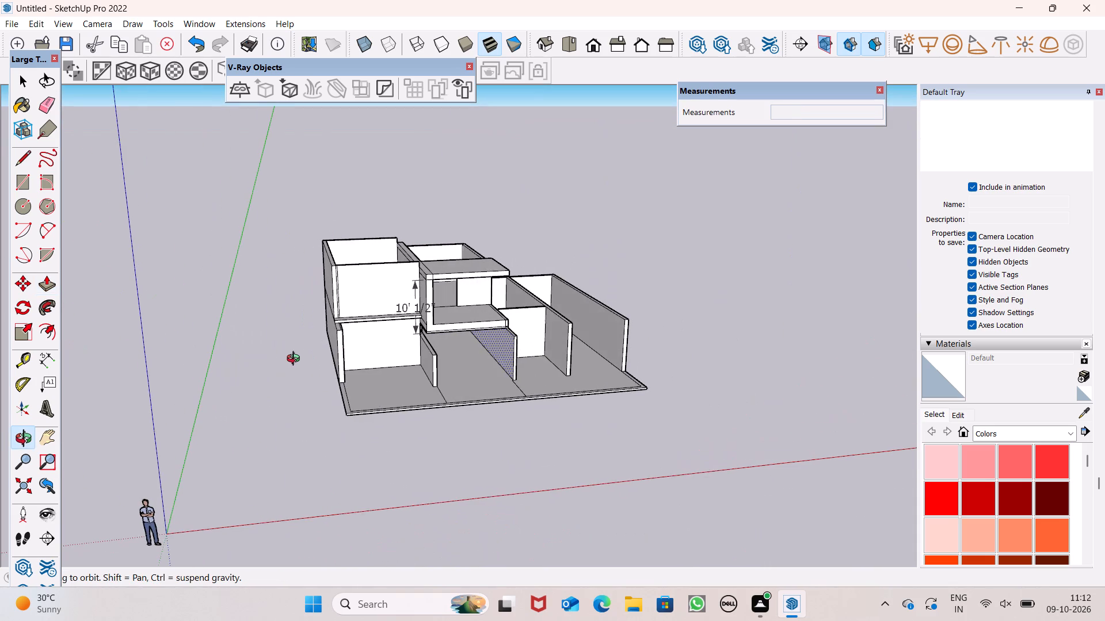
middle_click_drag(296, 360, 295, 360)
scroll(496, 365, "up", 1)
scroll(424, 306, "up", 6)
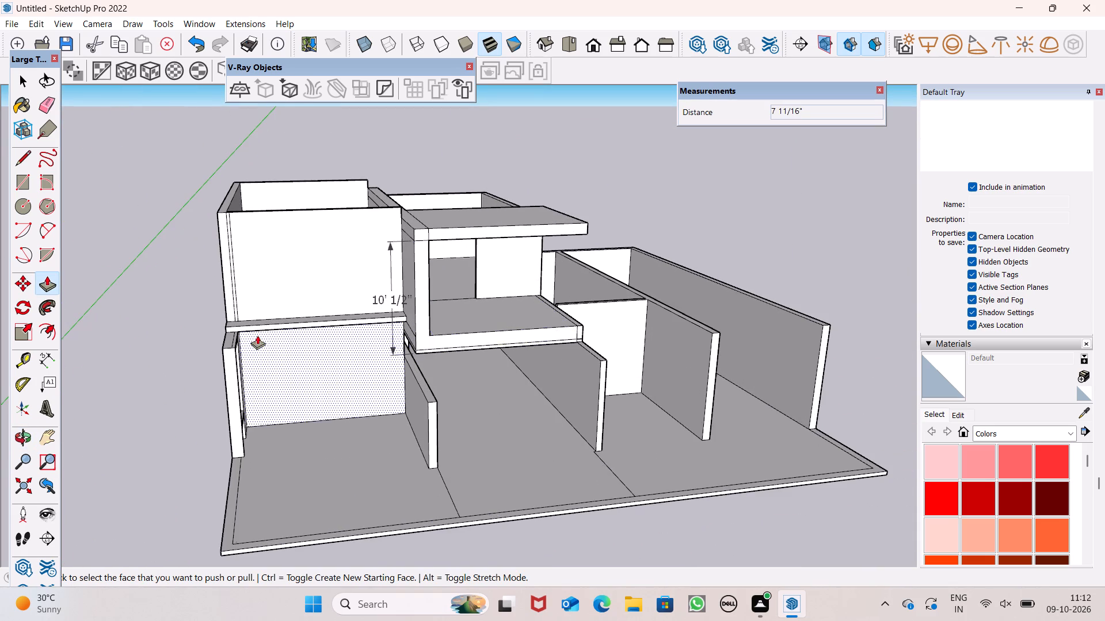
scroll(249, 336, "up", 1)
scroll(375, 315, "down", 5)
middle_click_drag(481, 366, 414, 412)
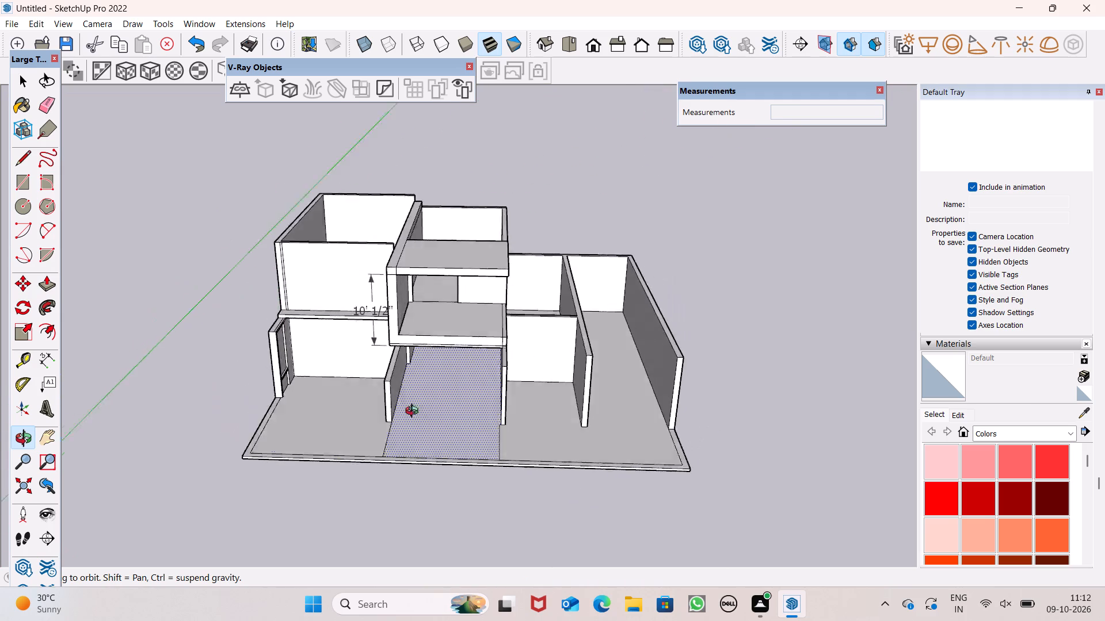
middle_click_drag(414, 412, 455, 407)
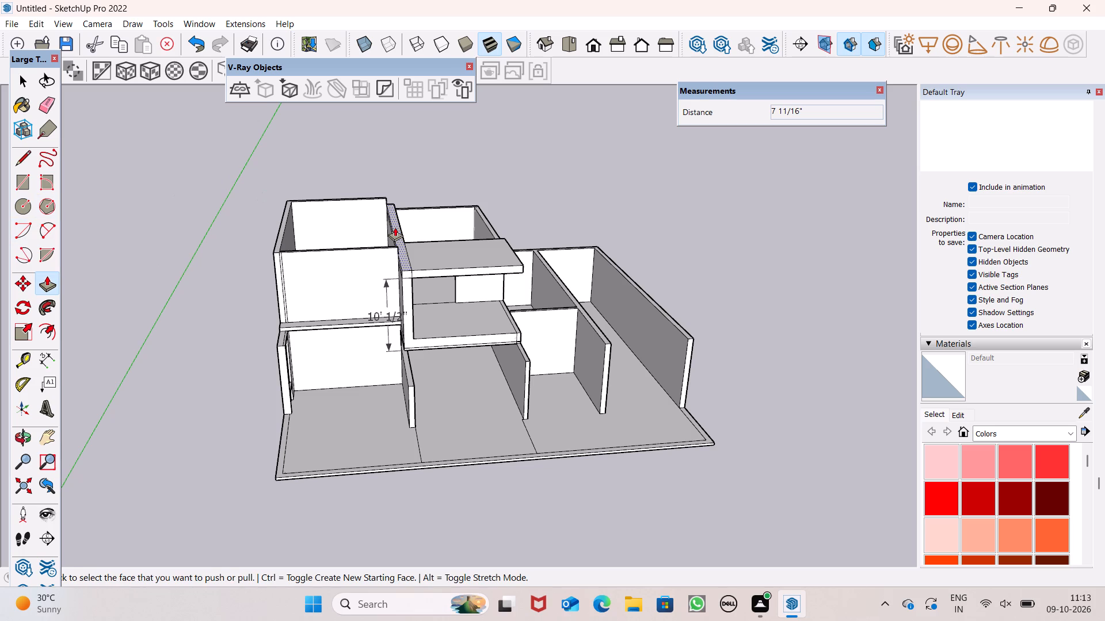
Erase the 10' 1/2" height dimension beside the balcony's dividing wall.
scroll(365, 194, "down", 3)
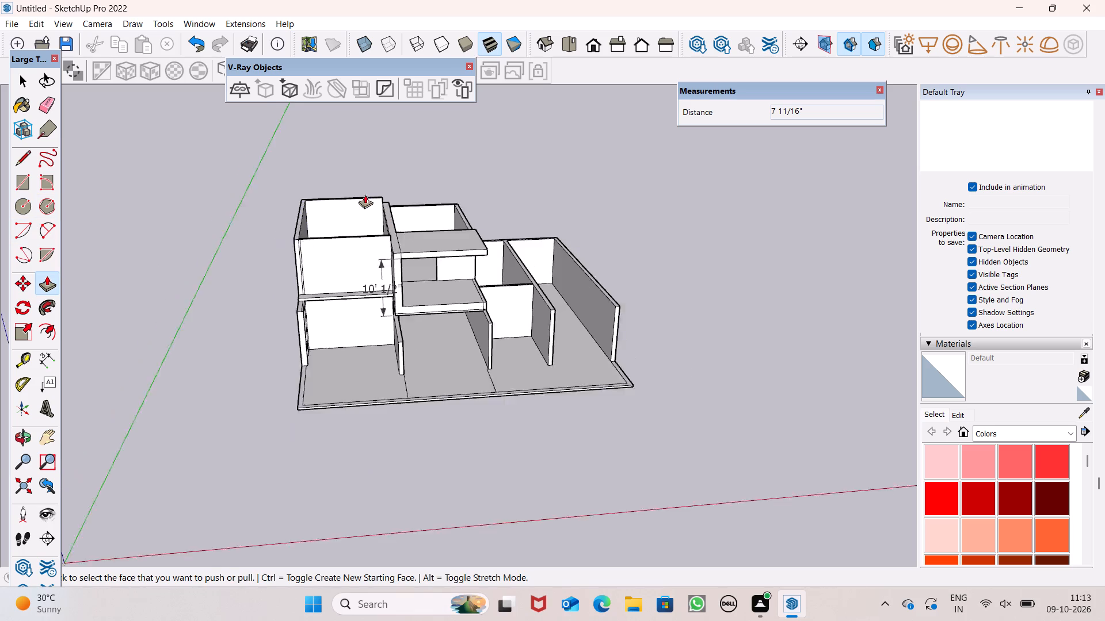
scroll(365, 194, "down", 3)
scroll(372, 238, "up", 6)
middle_click(372, 238)
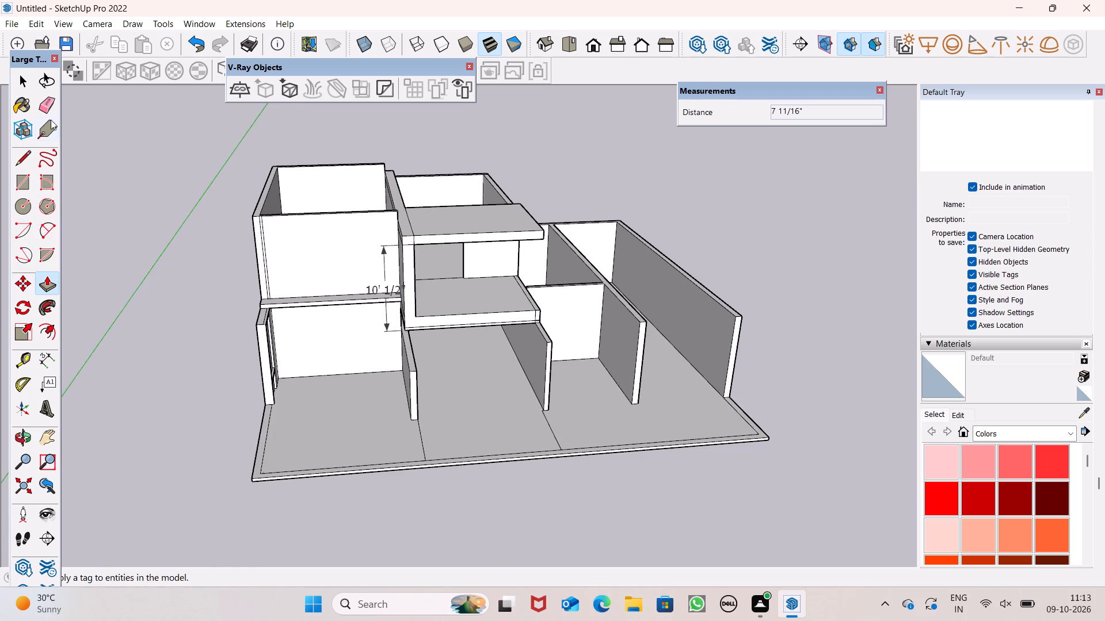
left_click(47, 113)
left_click_drag(389, 271, 380, 276)
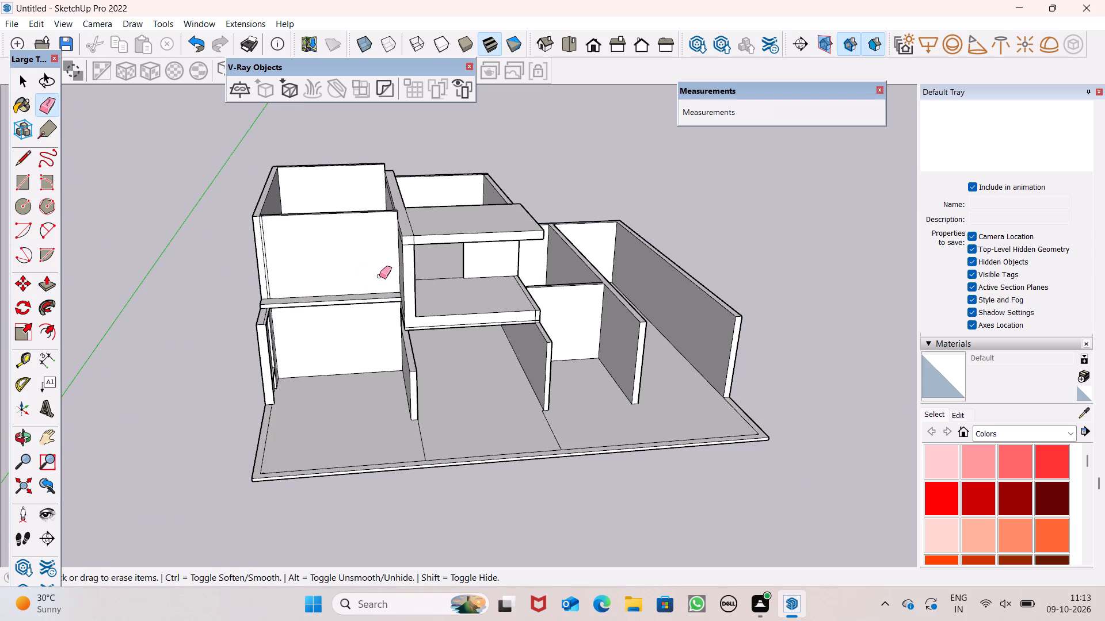
key("space")
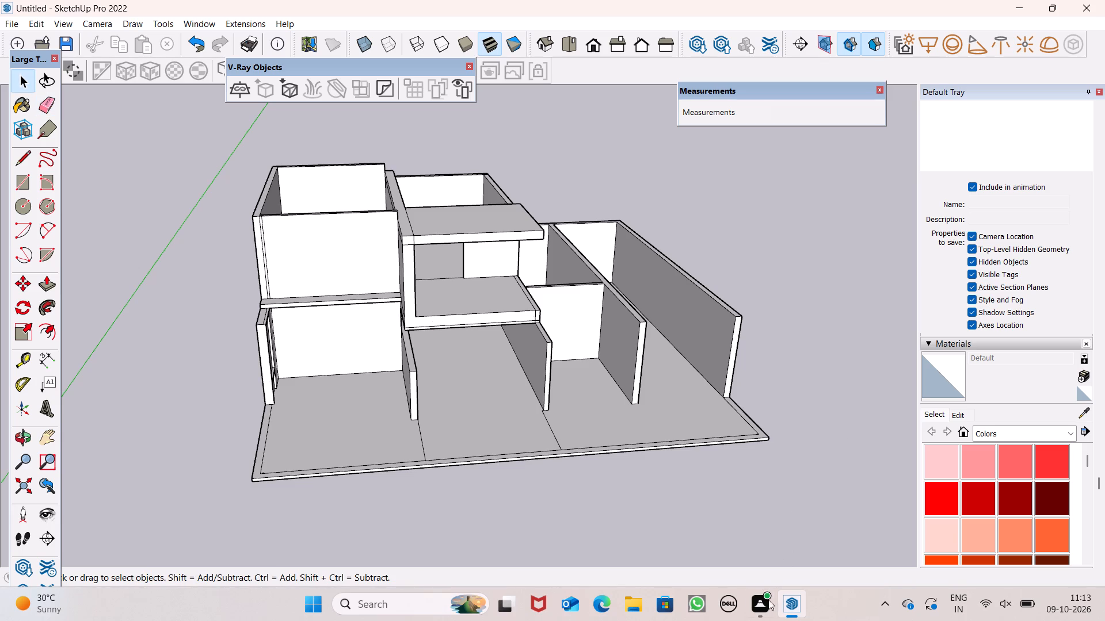
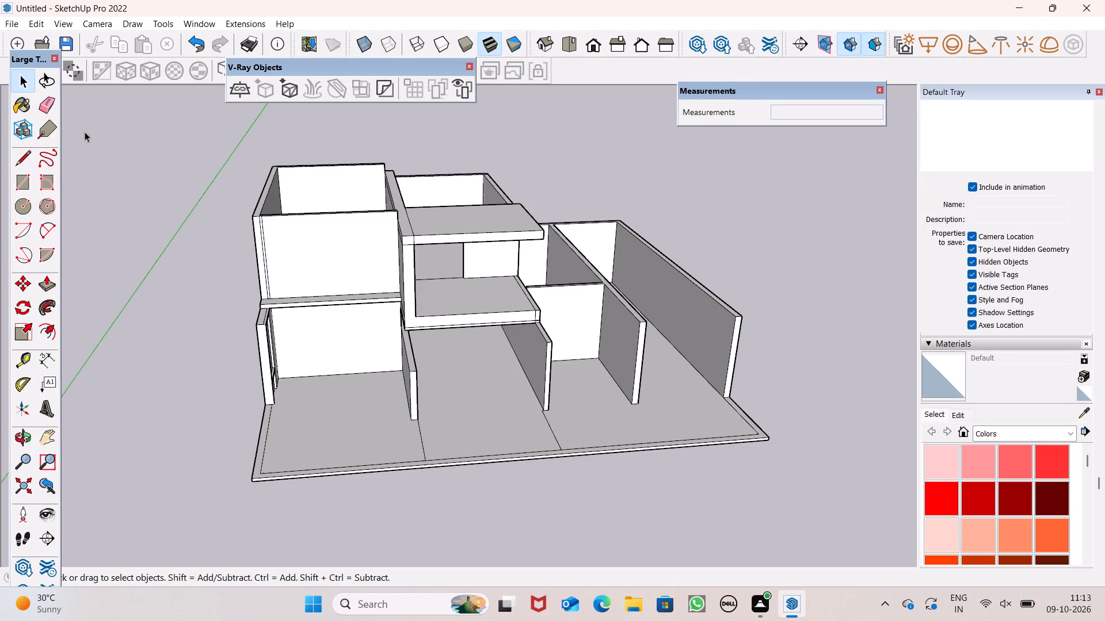
Examine the balcony roof slab, its opening and the whole house from low front, underside and raised angles.
middle_click_drag(828, 381, 806, 347)
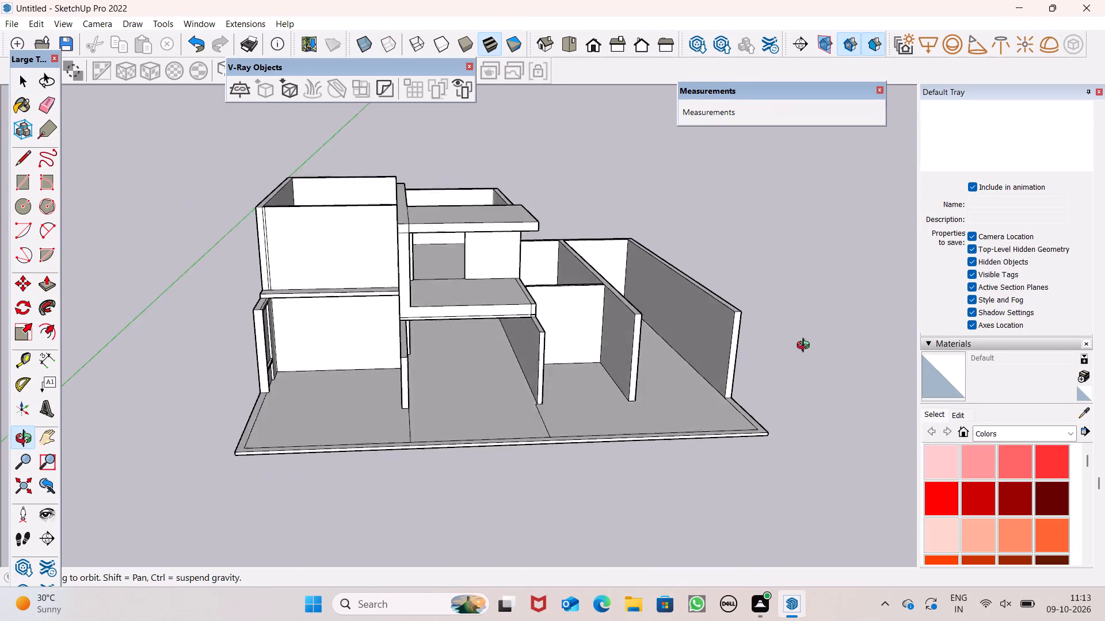
middle_click_drag(806, 347, 792, 321)
scroll(569, 227, "up", 1)
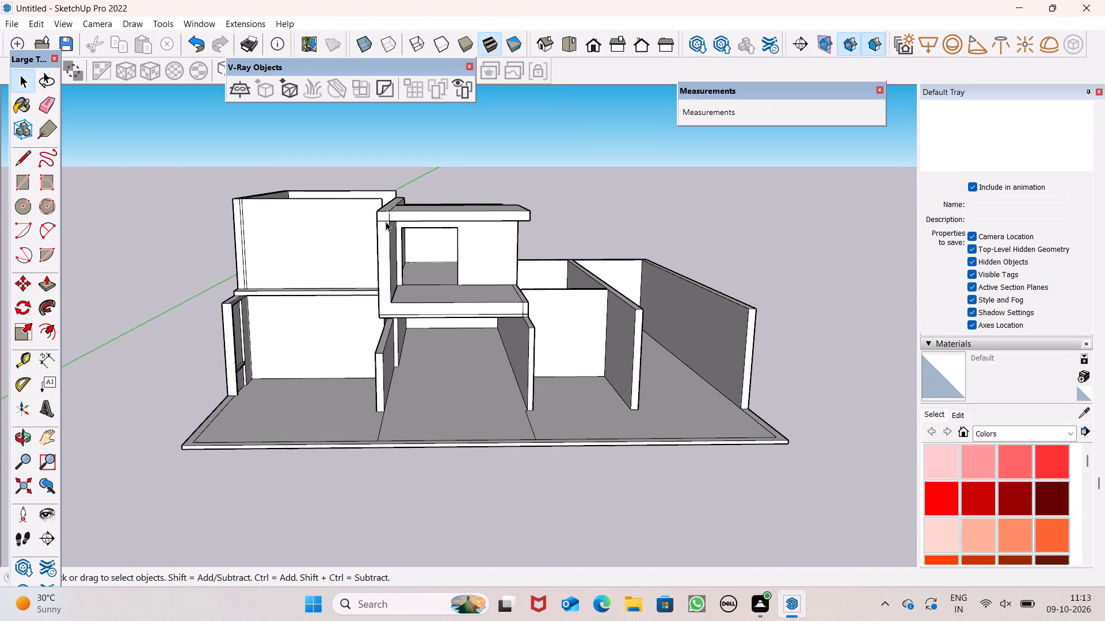
scroll(393, 254, "up", 1)
middle_click_drag(395, 252, 347, 193)
scroll(397, 224, "up", 3)
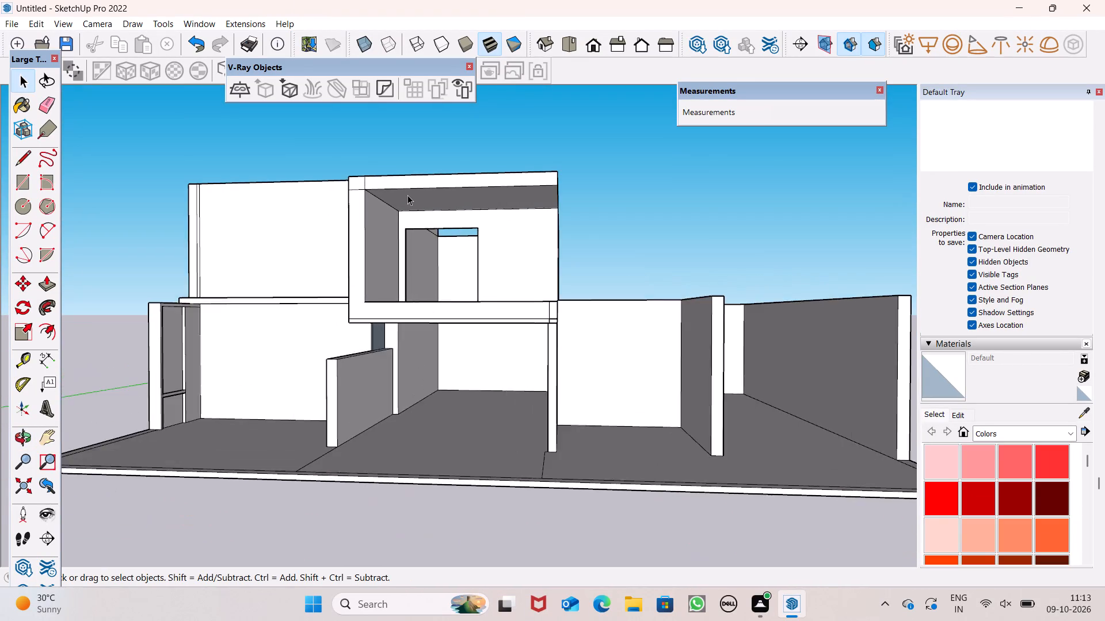
scroll(407, 195, "up", 6)
scroll(512, 200, "down", 10)
middle_click_drag(557, 245, 522, 350)
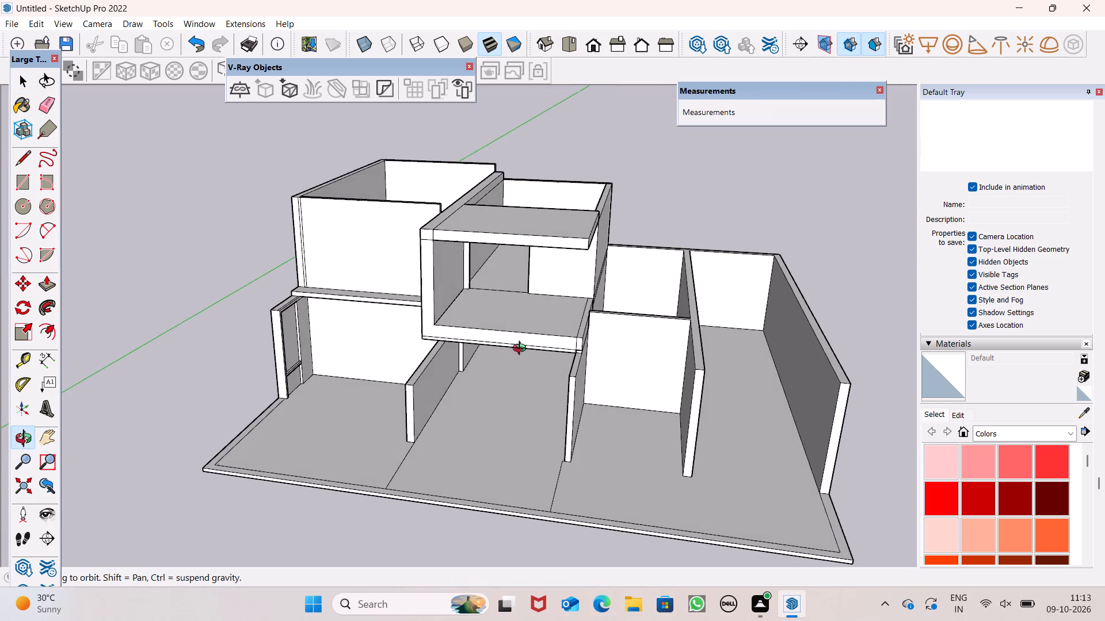
middle_click_drag(522, 350, 529, 319)
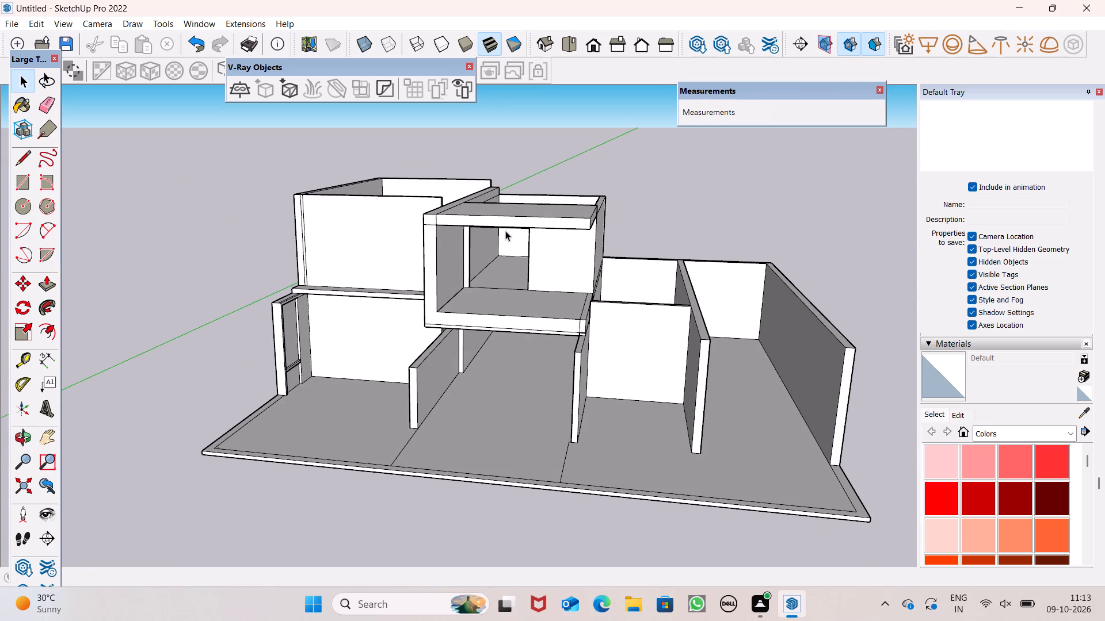
scroll(635, 346, "down", 3)
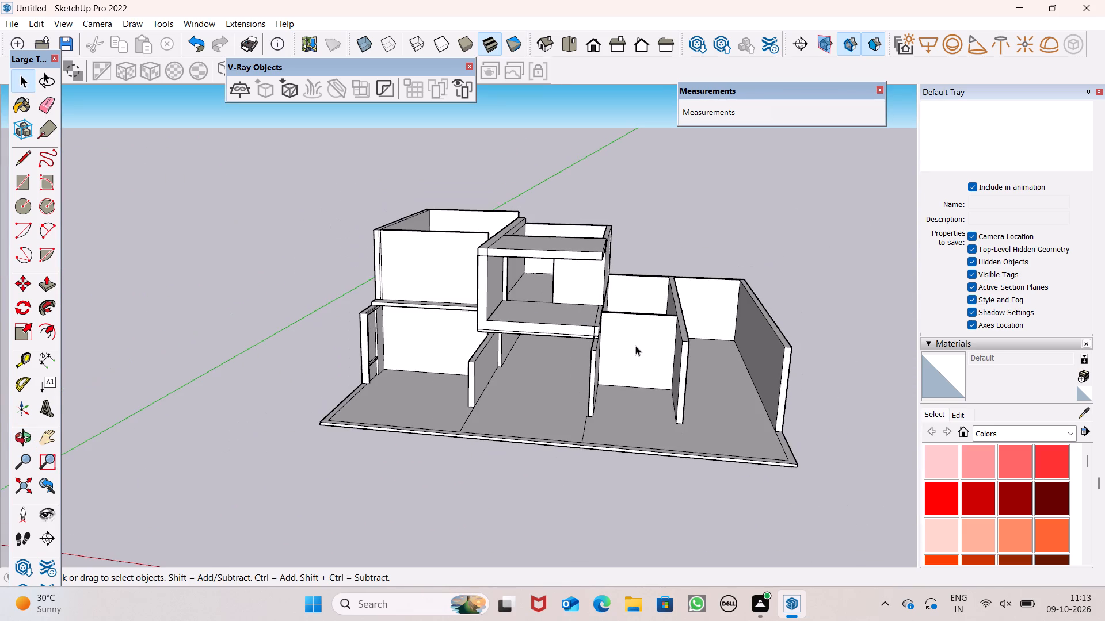
scroll(691, 370, "up", 2)
scroll(706, 363, "down", 1)
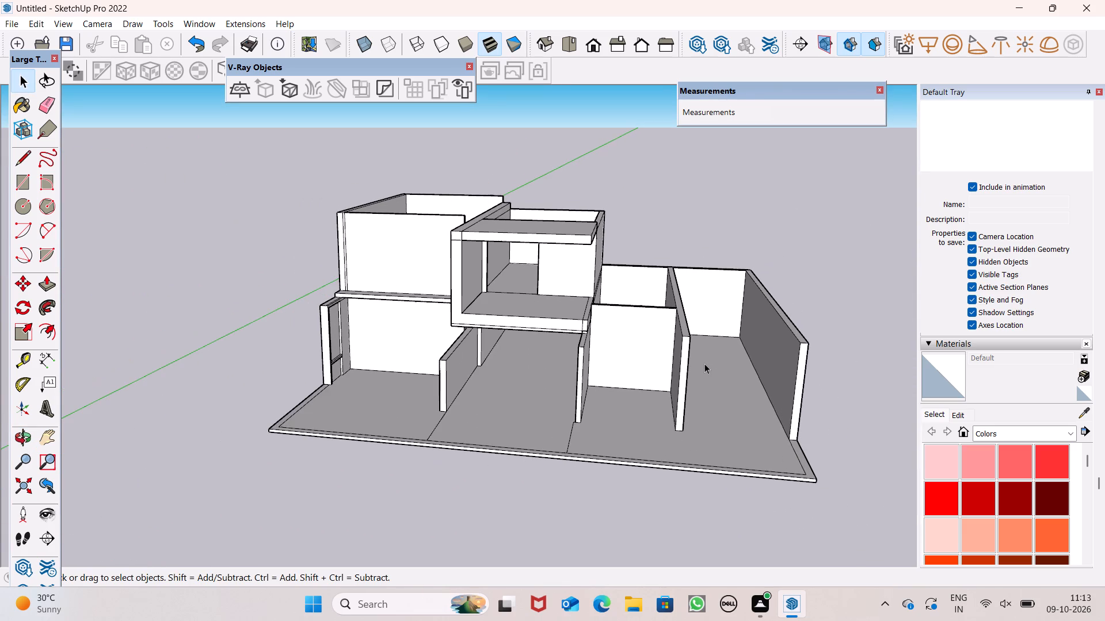
middle_click_drag(619, 252, 616, 349)
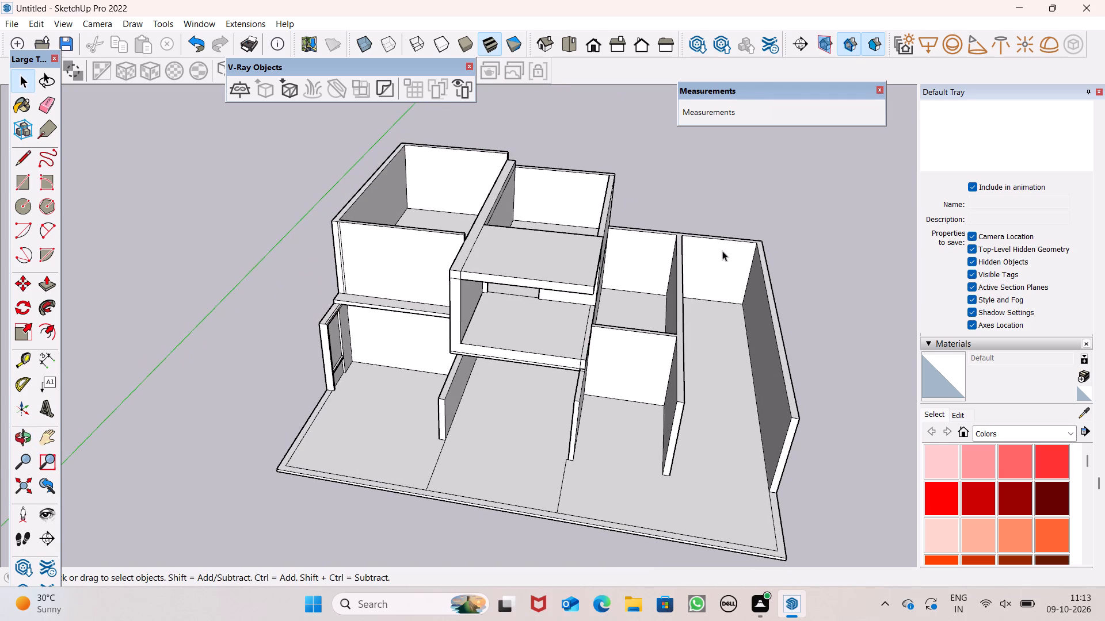
Erase the outer of the two parallel vertical lines at the outer end of the upper room's front wall.
scroll(455, 247, "up", 1)
middle_click_drag(455, 247, 565, 215)
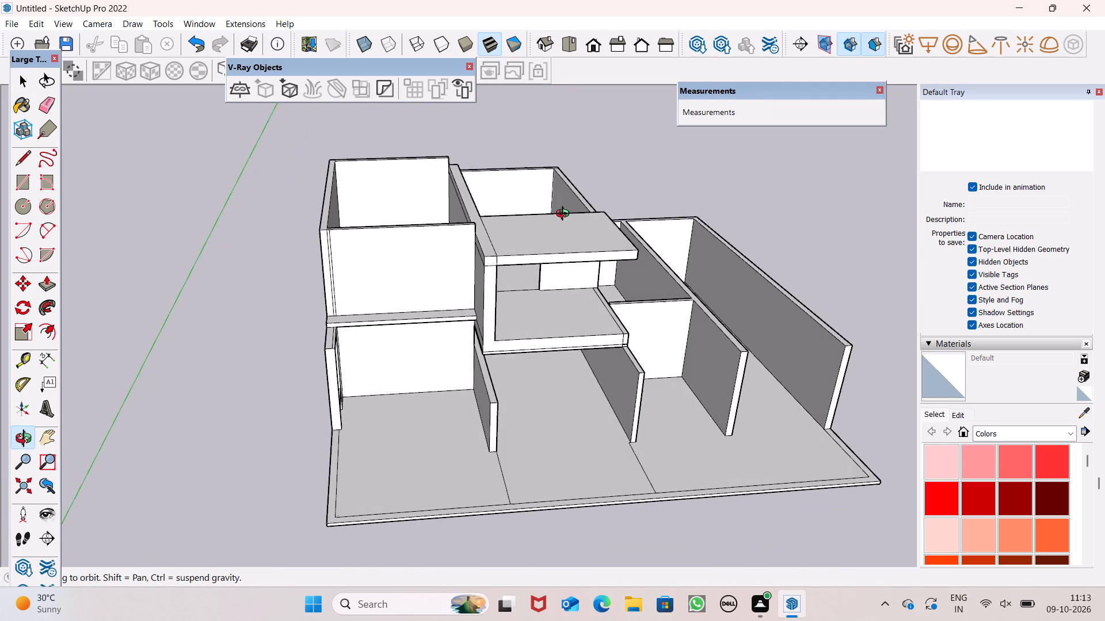
middle_click_drag(565, 215, 605, 200)
scroll(475, 232, "up", 1)
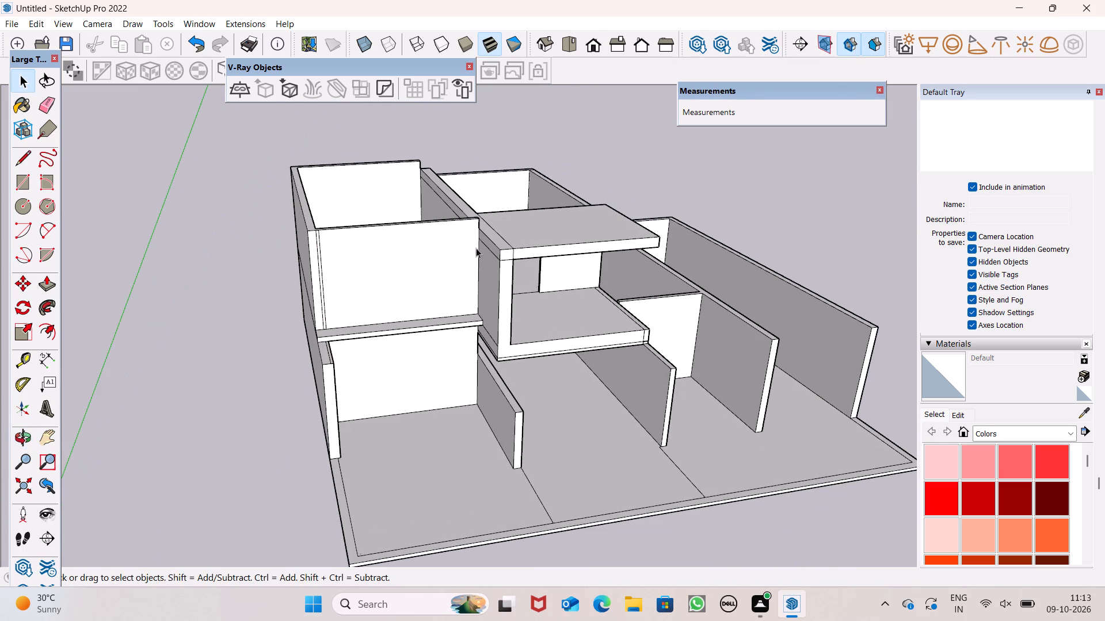
scroll(316, 259, "up", 2)
middle_click_drag(323, 256, 310, 282)
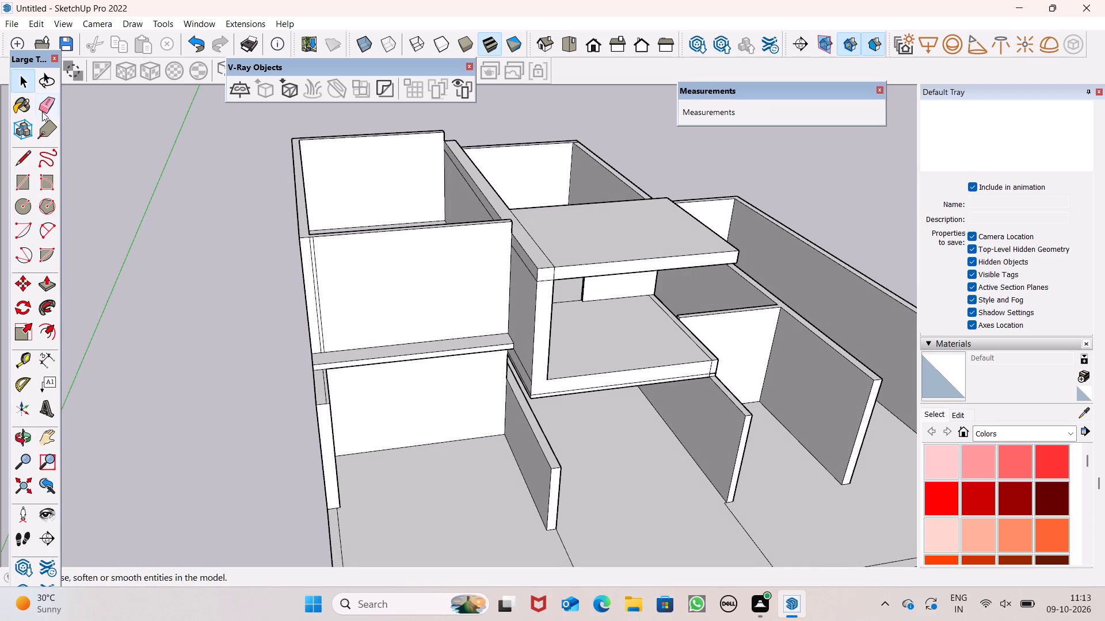
left_click(42, 103)
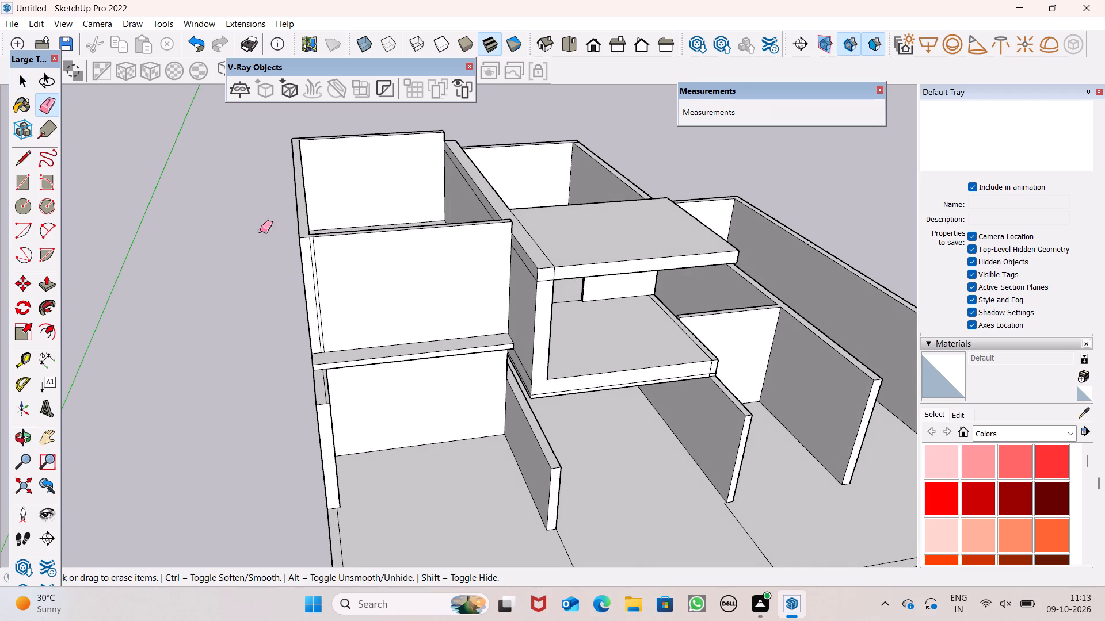
scroll(331, 277, "up", 3)
middle_click_drag(332, 269, 326, 283)
scroll(326, 283, "up", 1)
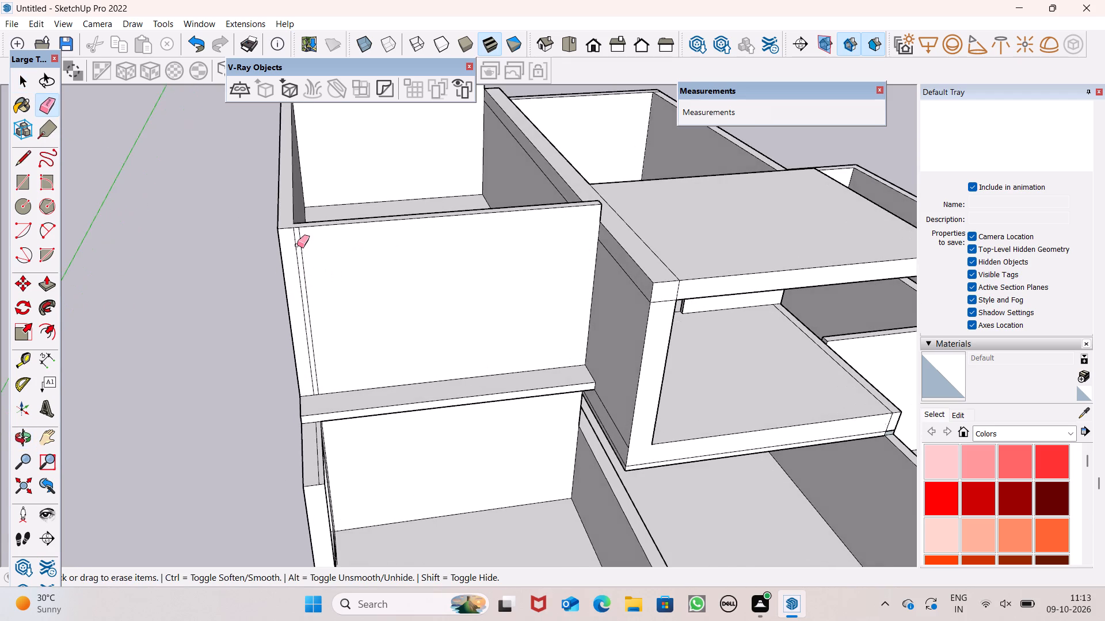
scroll(297, 245, "up", 6)
left_click_drag(296, 242, 283, 250)
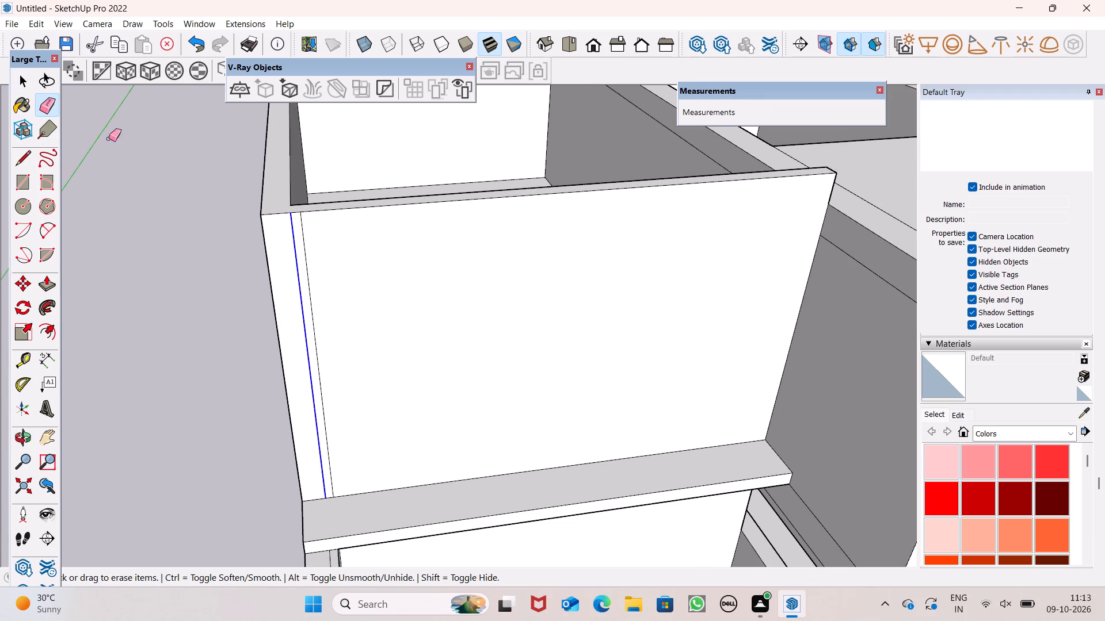
On top of the upper front wall, draw a line from the inside corner to the outer edge and another across the thickness at the vertical line.
left_click(22, 158)
middle_click_drag(218, 204, 221, 282)
scroll(221, 281, "up", 1)
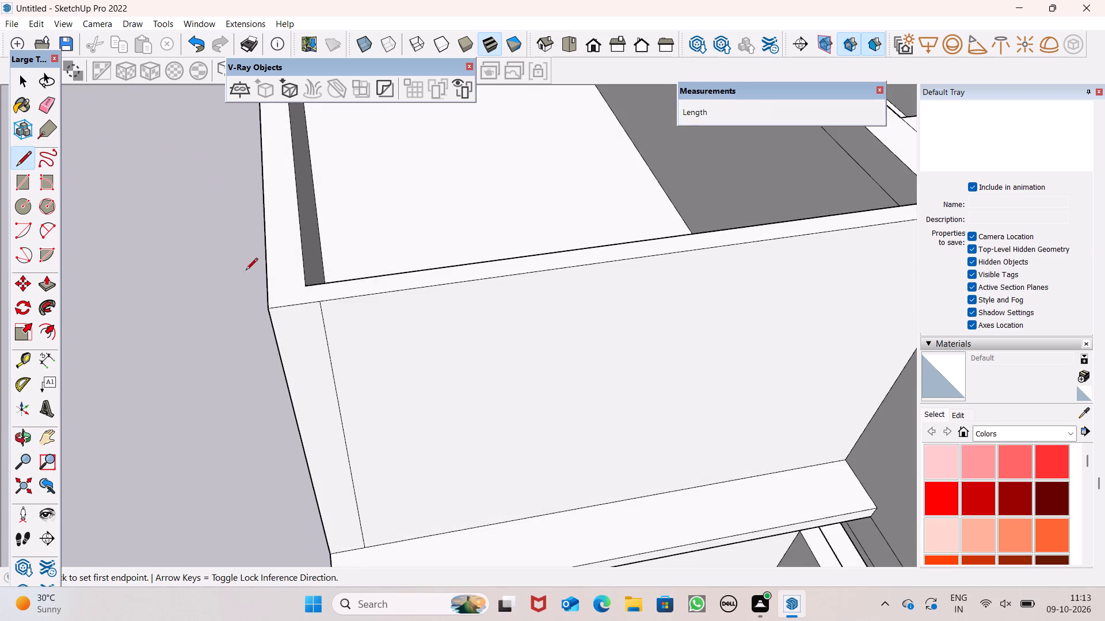
scroll(253, 274, "up", 3)
left_click_drag(413, 305, 402, 306)
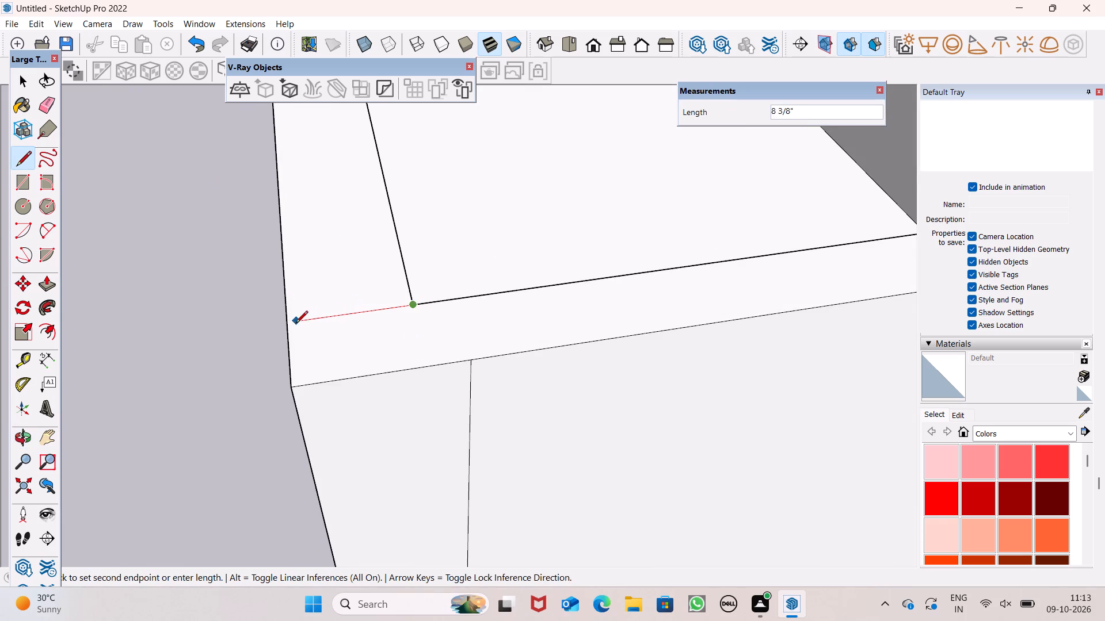
left_click(288, 324)
left_click(470, 357)
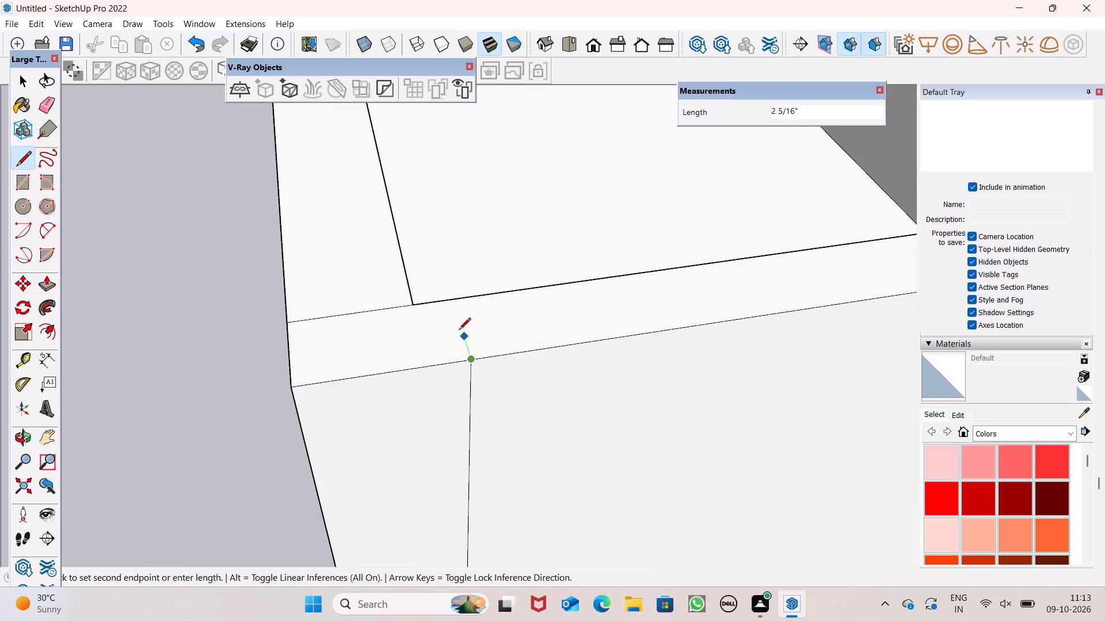
left_click(459, 305)
Draw a vertical line about 9' 11 3/8" tall on the upper front wall near its balcony-side end and continue it across the wall top.
scroll(346, 270, "down", 4)
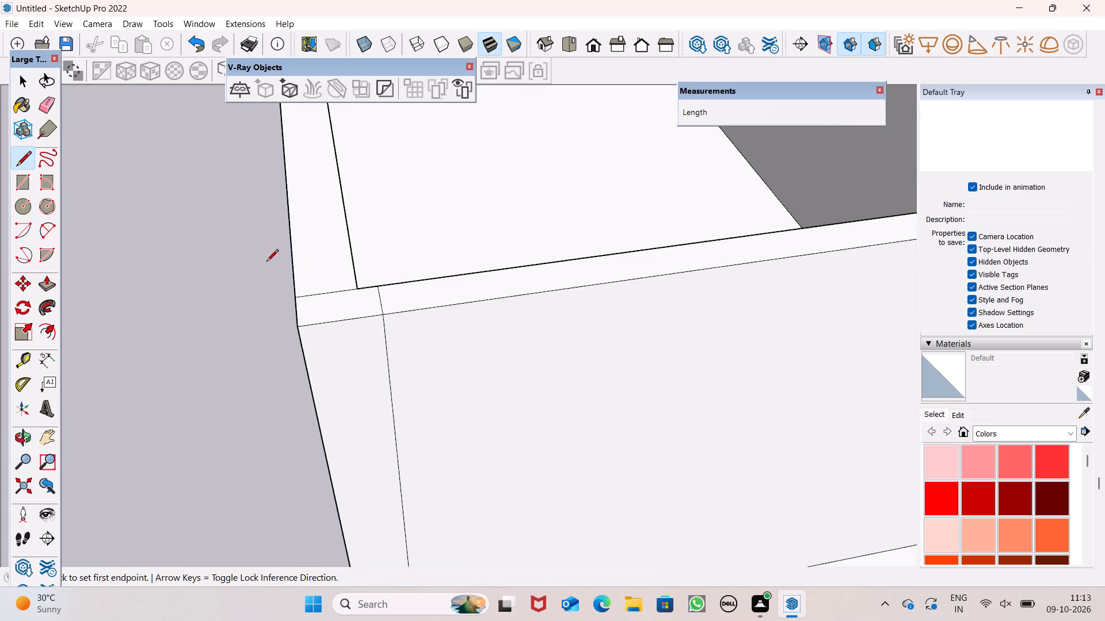
scroll(266, 262, "down", 4)
scroll(250, 204, "down", 4)
middle_click_drag(409, 324, 364, 332)
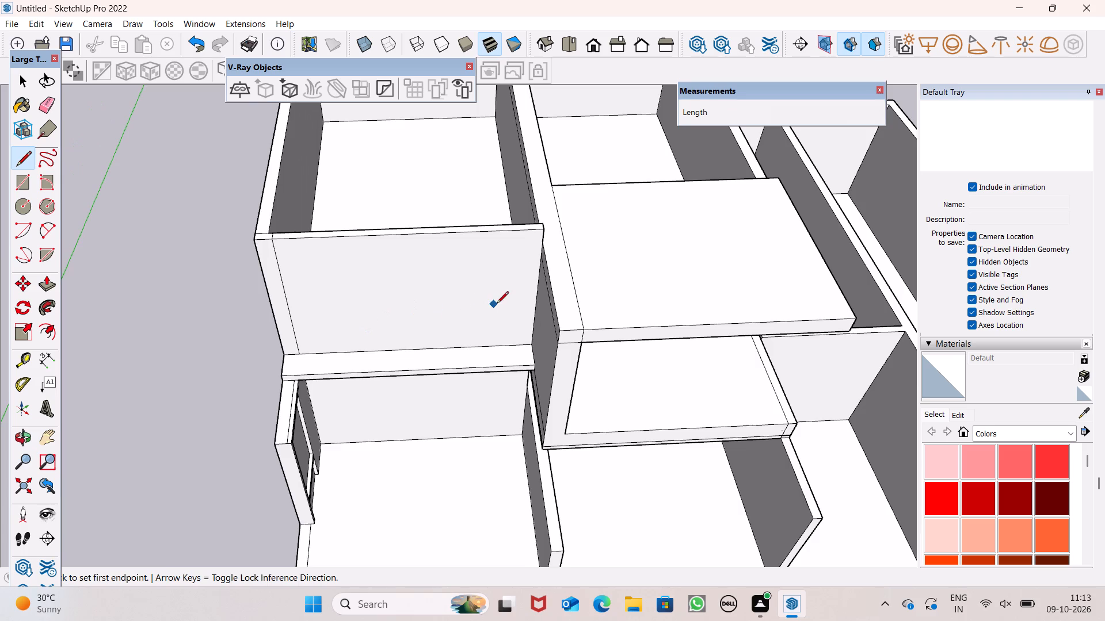
scroll(497, 298, "up", 1)
scroll(497, 297, "down", 1)
scroll(497, 297, "up", 2)
scroll(540, 344, "up", 1)
middle_click_drag(539, 356, 535, 365)
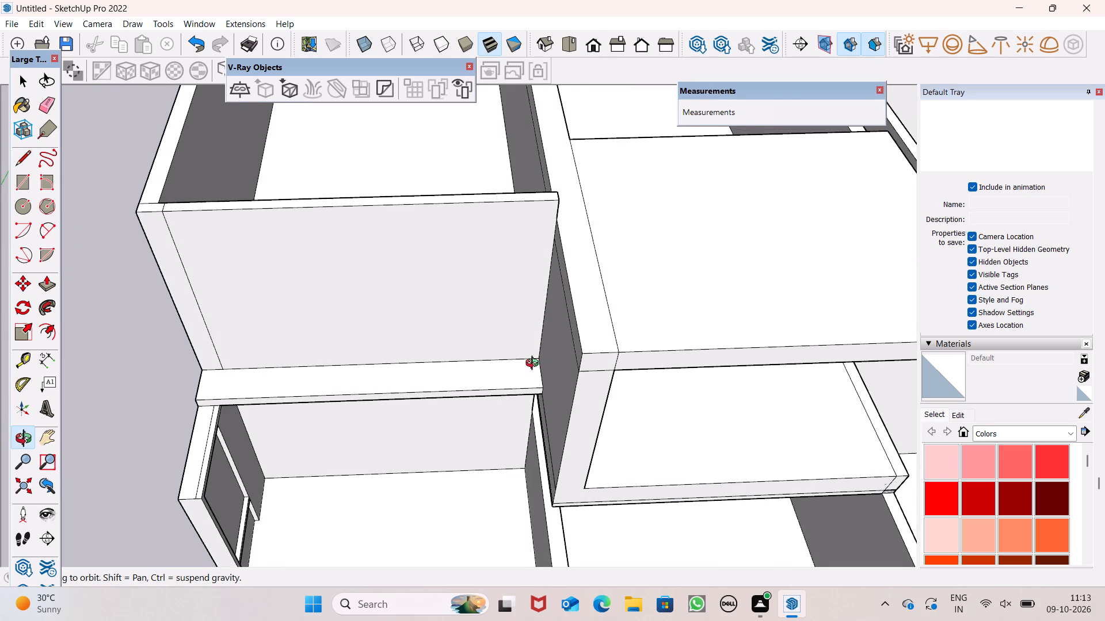
middle_click_drag(535, 365, 531, 359)
scroll(517, 355, "up", 3)
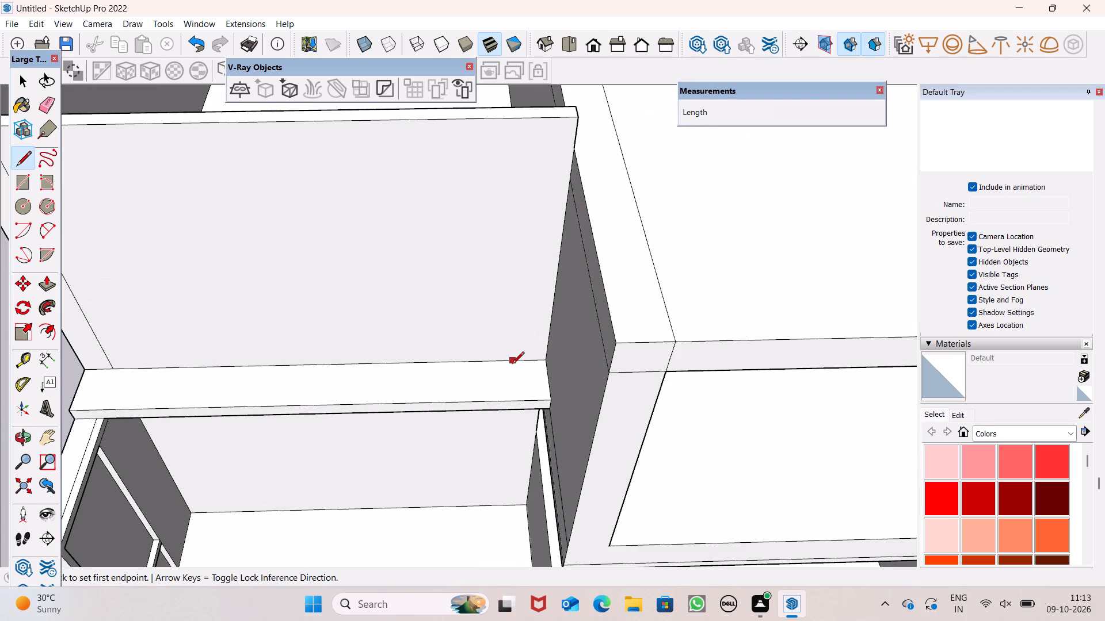
left_click(504, 361)
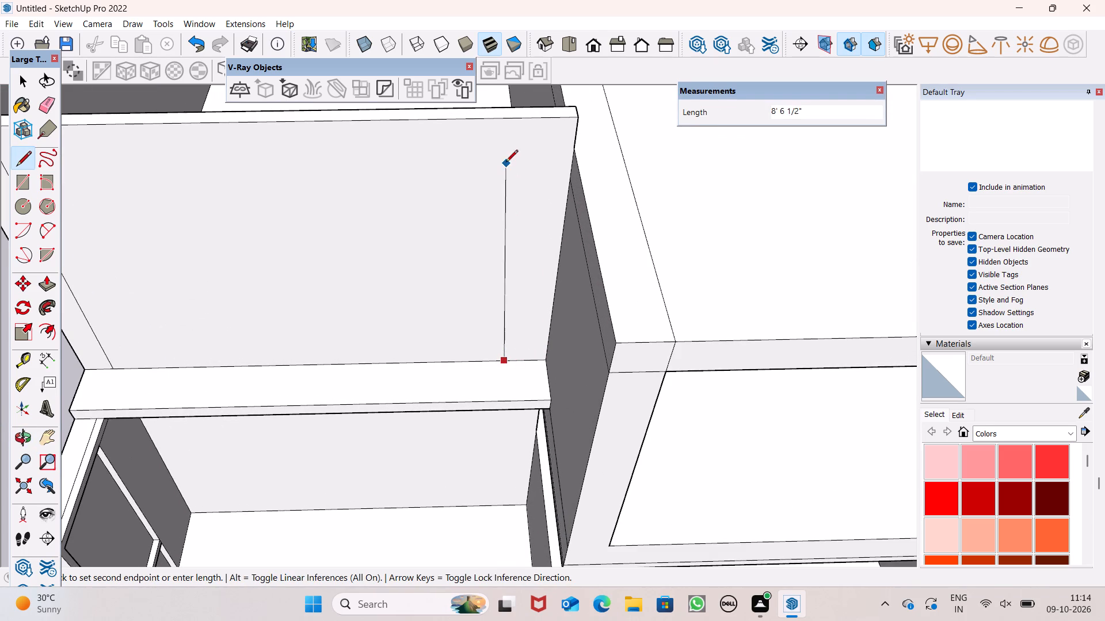
left_click(517, 122)
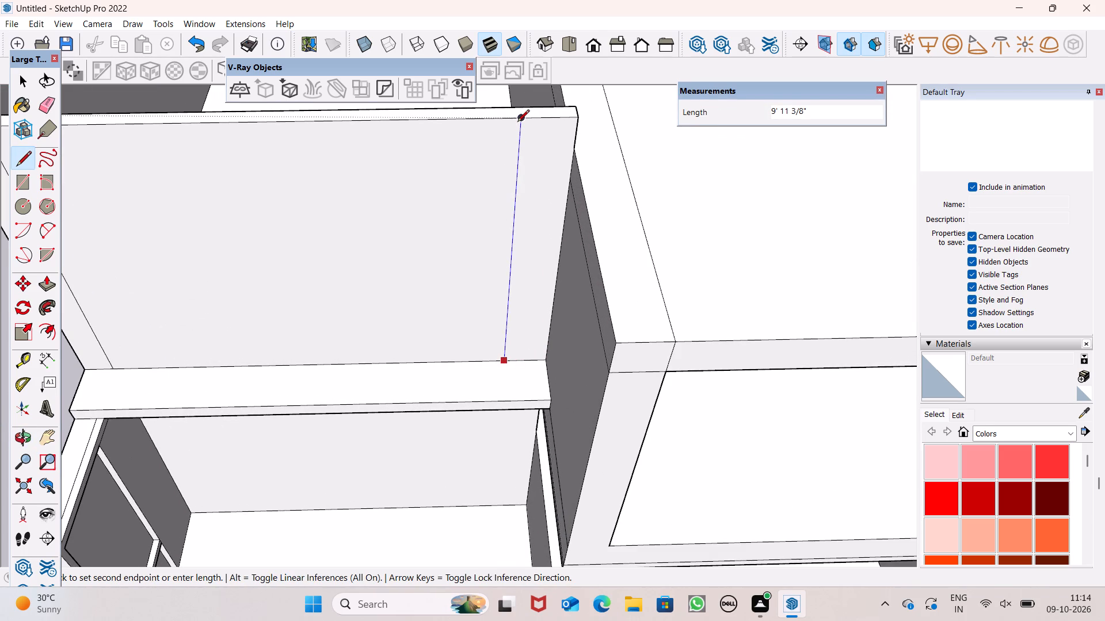
middle_click_drag(524, 112, 539, 217)
scroll(539, 216, "up", 7)
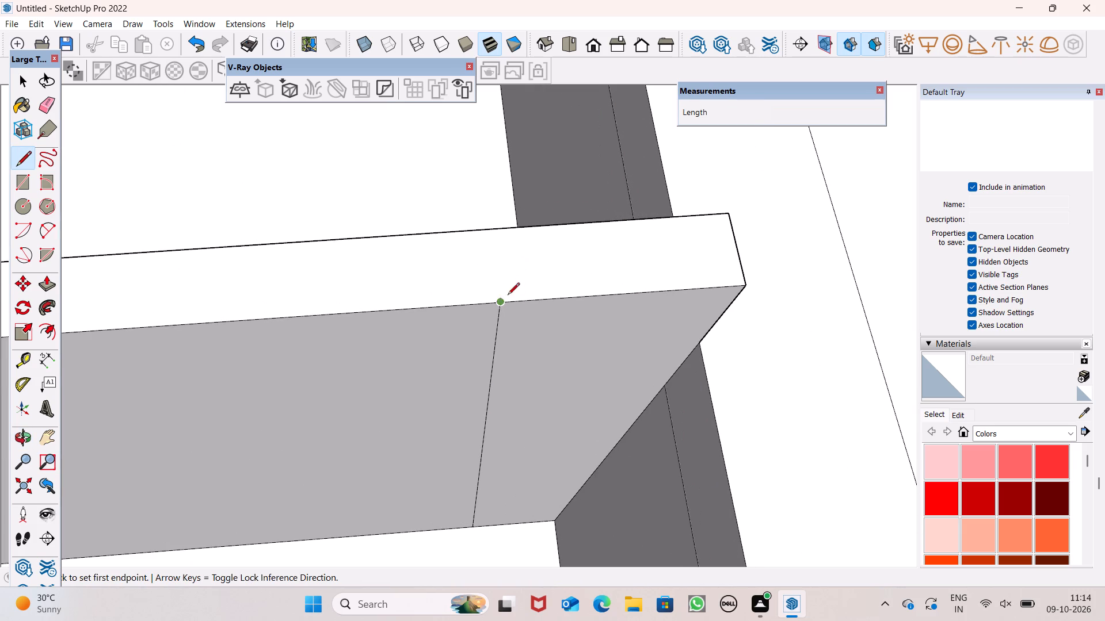
left_click(500, 305)
left_click(498, 230)
scroll(466, 205, "down", 1)
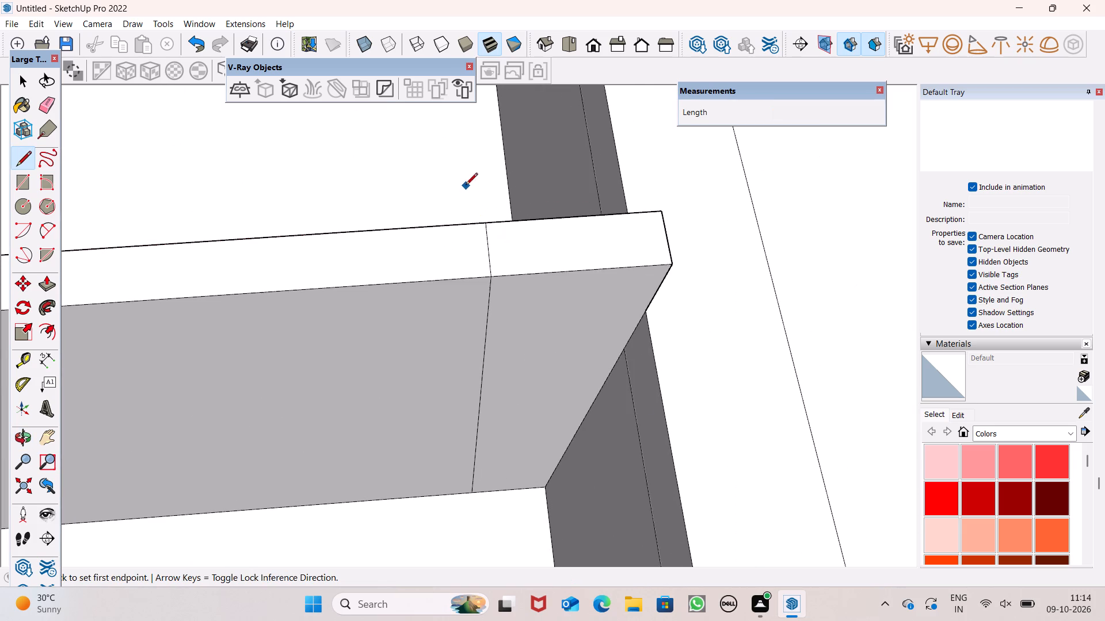
scroll(466, 186, "down", 10)
key("space")
Push the front face of the slab ledge below the upper front wall slightly back toward the wall.
scroll(594, 236, "down", 5)
middle_click_drag(584, 298, 582, 227)
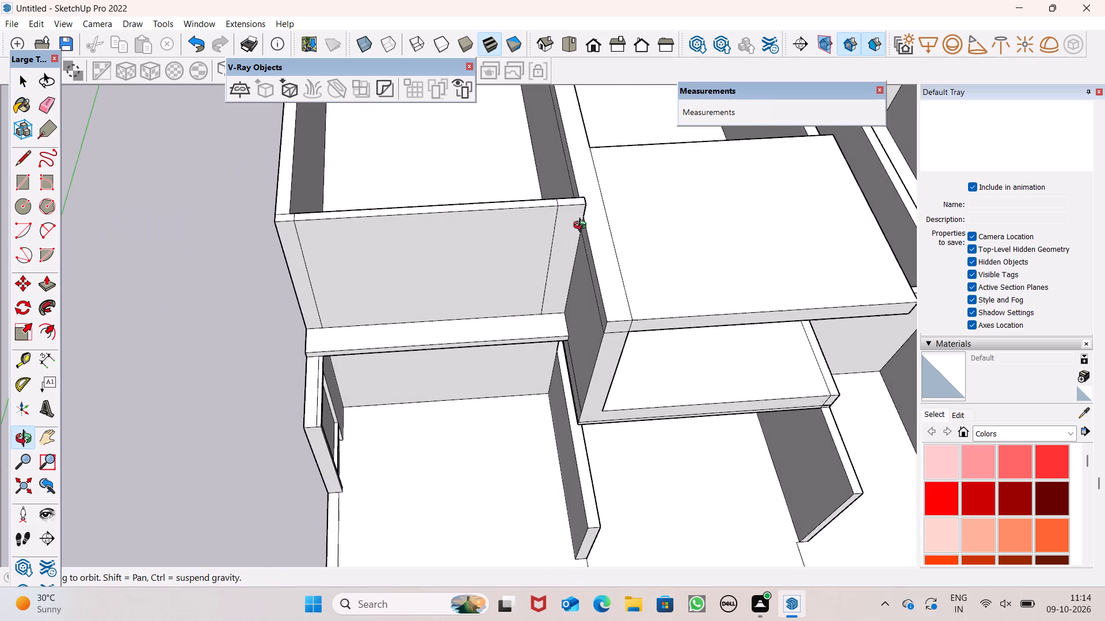
middle_click_drag(582, 227, 577, 208)
scroll(575, 205, "down", 1)
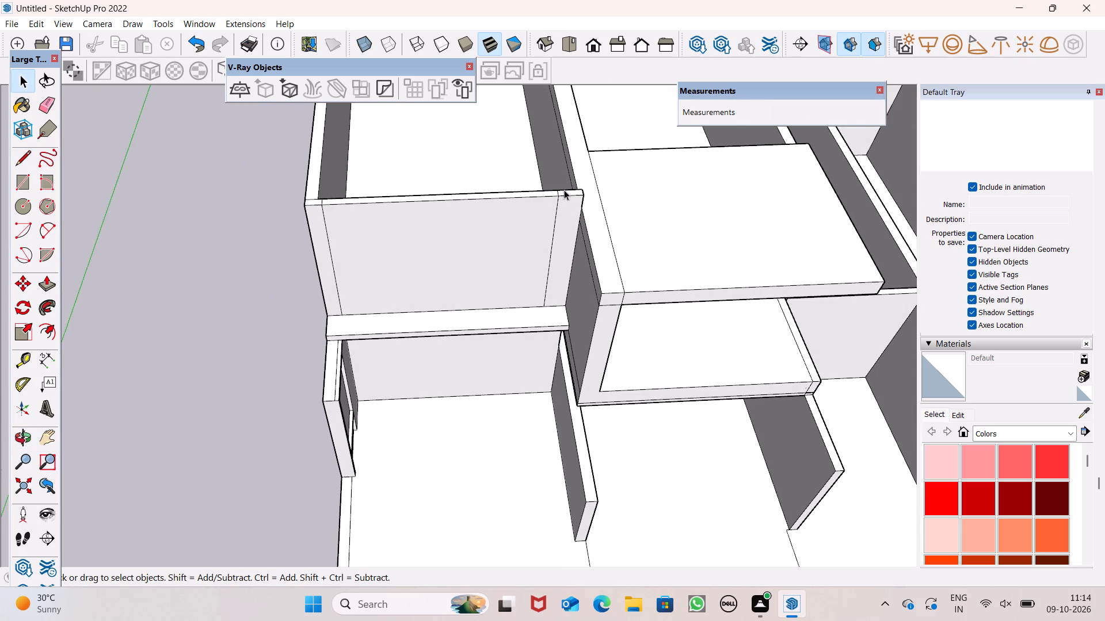
scroll(564, 190, "down", 1)
middle_click_drag(561, 249, 548, 194)
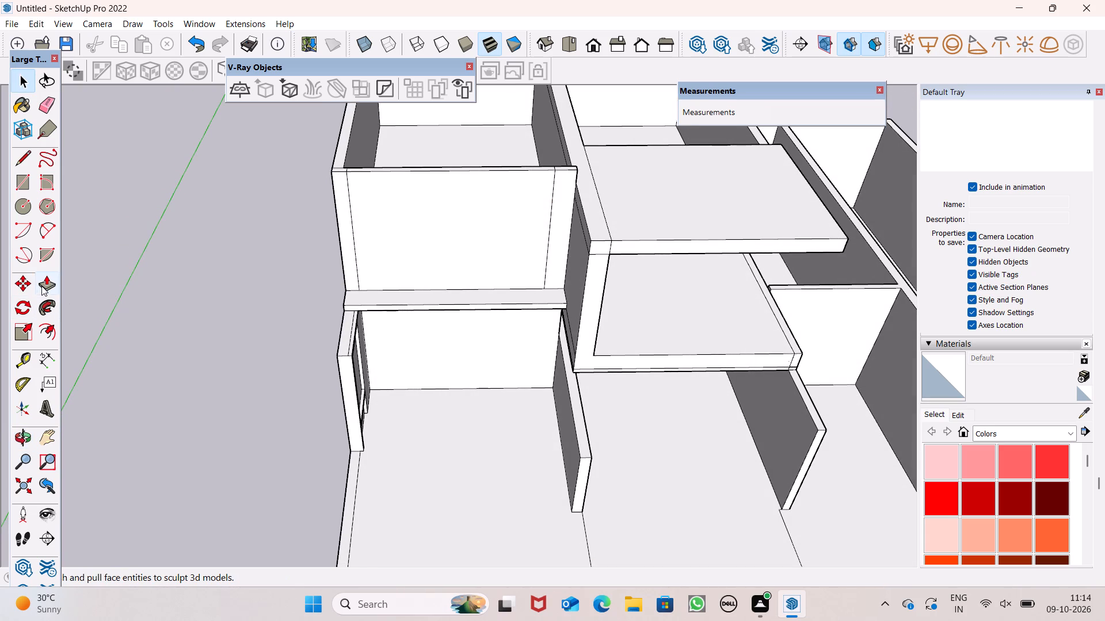
left_click(43, 283)
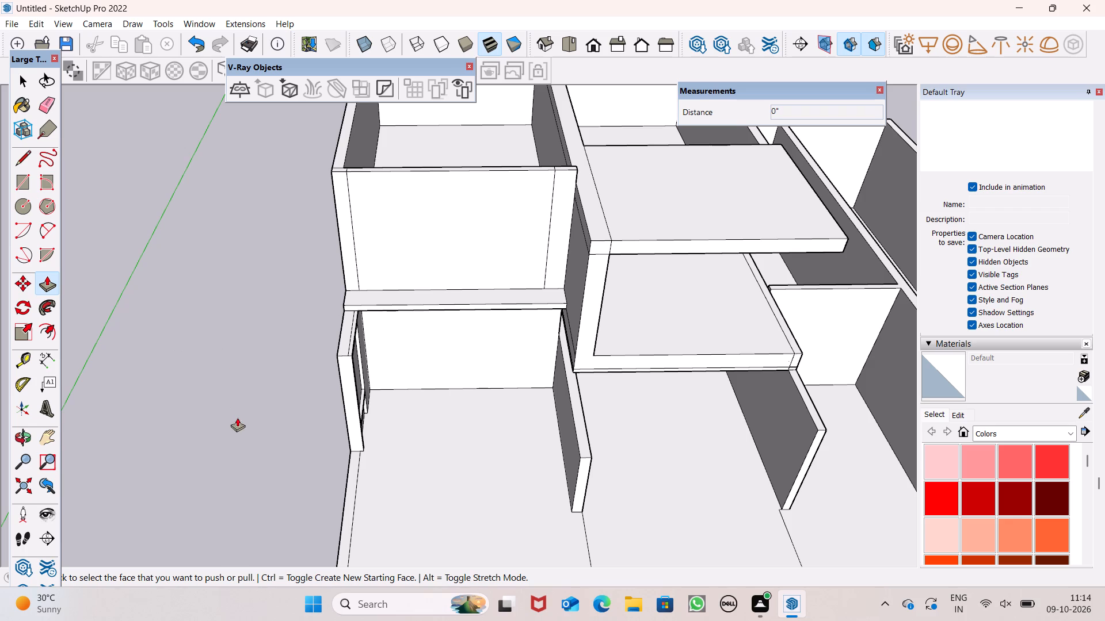
middle_click_drag(247, 423, 266, 417)
scroll(335, 218, "up", 4)
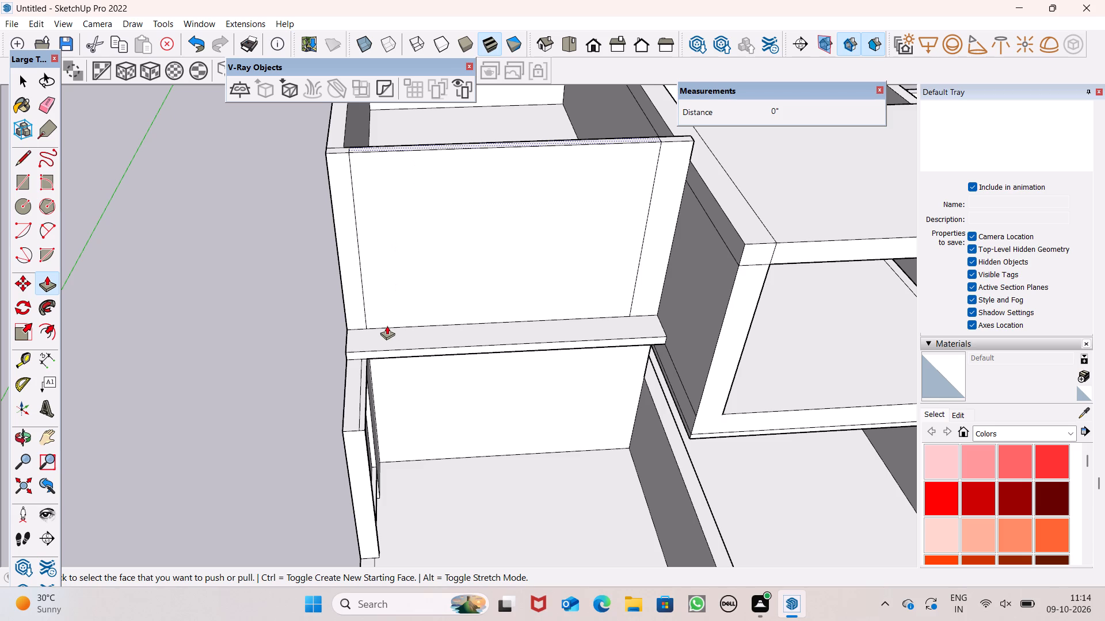
middle_click_drag(386, 325, 406, 338)
scroll(406, 338, "up", 4)
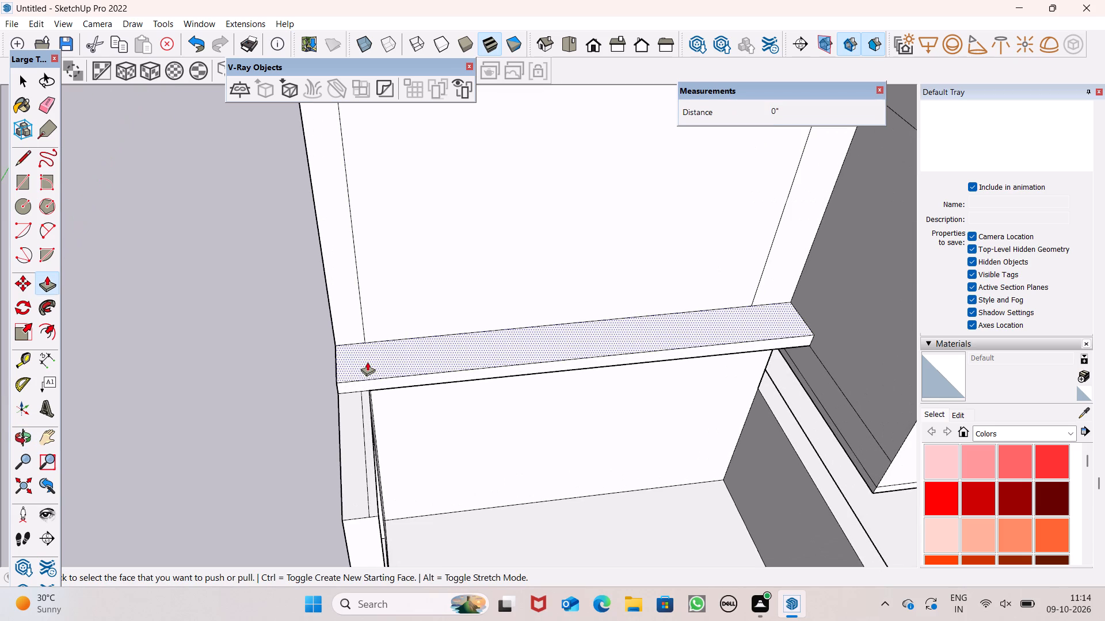
left_click_drag(370, 381, 370, 371)
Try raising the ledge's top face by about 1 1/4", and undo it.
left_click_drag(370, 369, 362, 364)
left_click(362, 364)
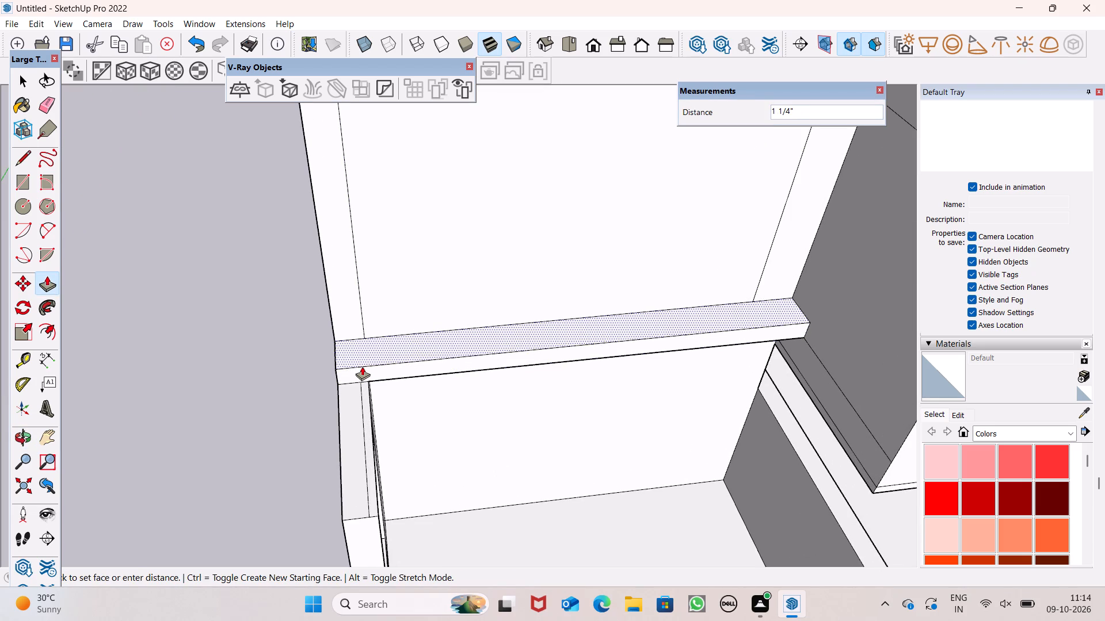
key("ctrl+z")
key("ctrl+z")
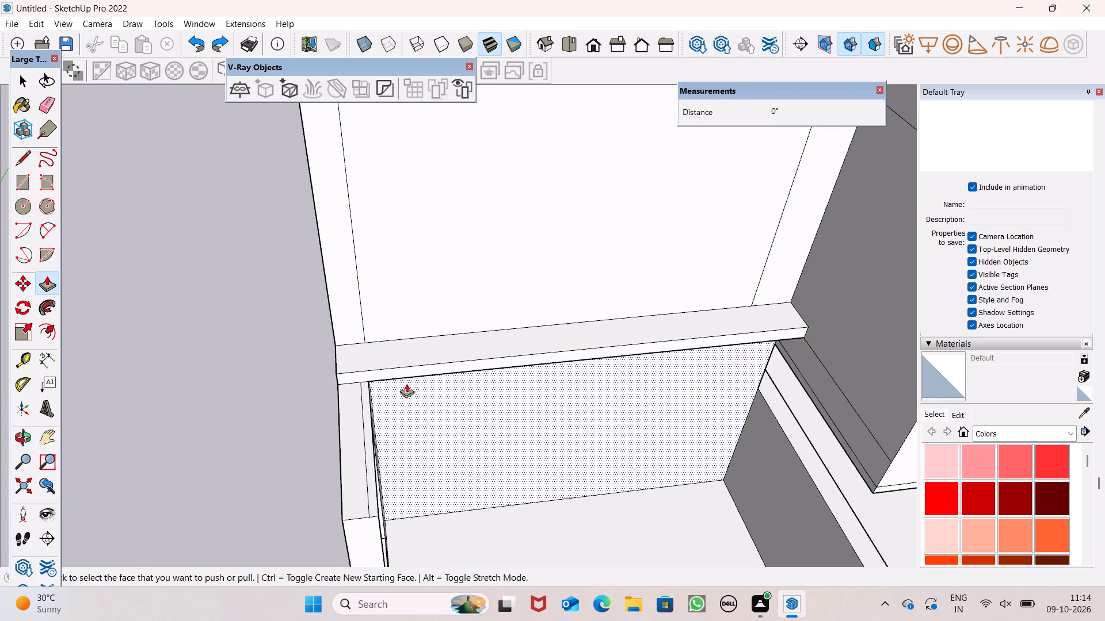
Push the ledge's front face further back toward the upper front wall, making the ledge narrower.
scroll(361, 376, "up", 8)
left_click_drag(365, 375, 371, 361)
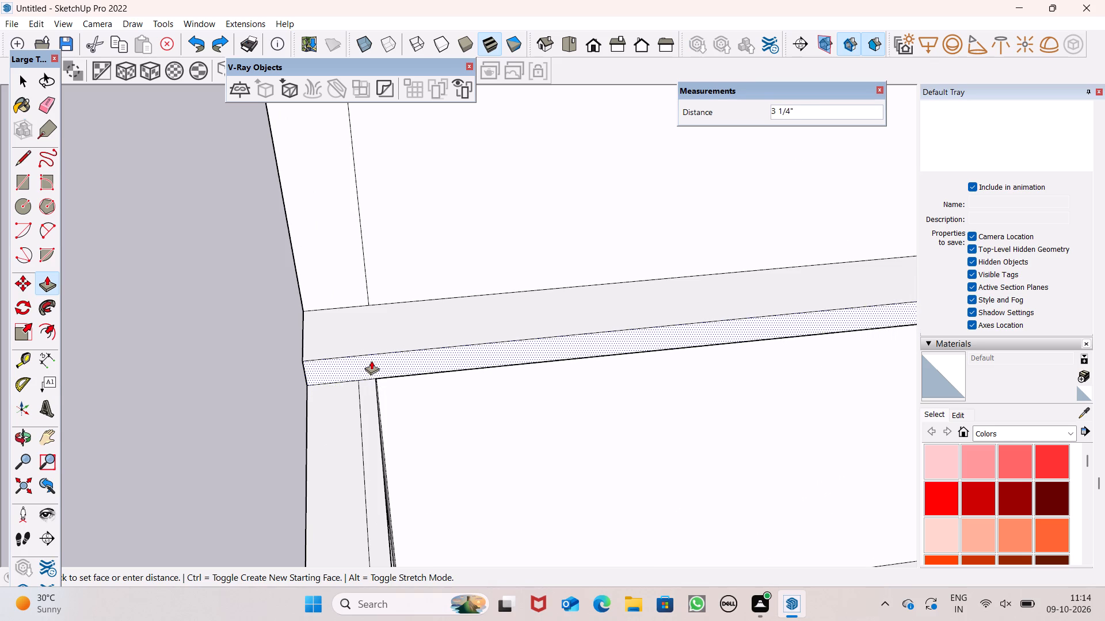
left_click_drag(371, 361, 377, 351)
Pull the front face of the end strip farthest from the balcony outward, flush with the ledge's front face.
scroll(235, 331, "down", 7)
middle_click_drag(267, 294, 296, 328)
left_click_drag(270, 324, 282, 352)
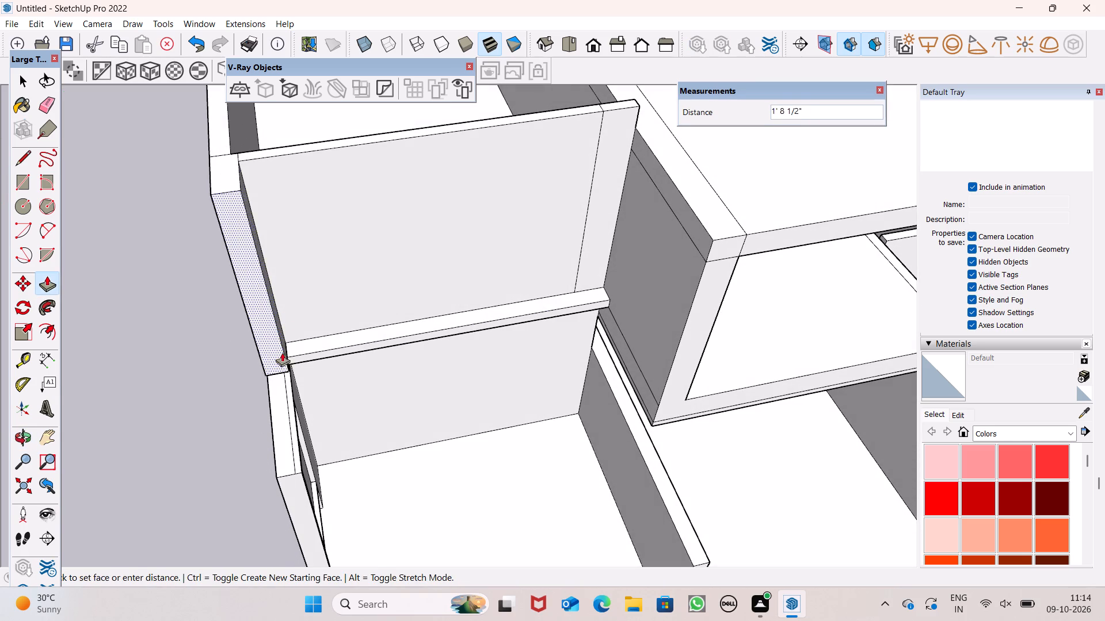
left_click_drag(282, 352, 300, 355)
left_click(300, 355)
Pull the balcony-side end strip of the upper front wall outward about 10 1/4", flush with the ledge's front.
scroll(242, 339, "down", 2)
middle_click_drag(344, 346, 226, 356)
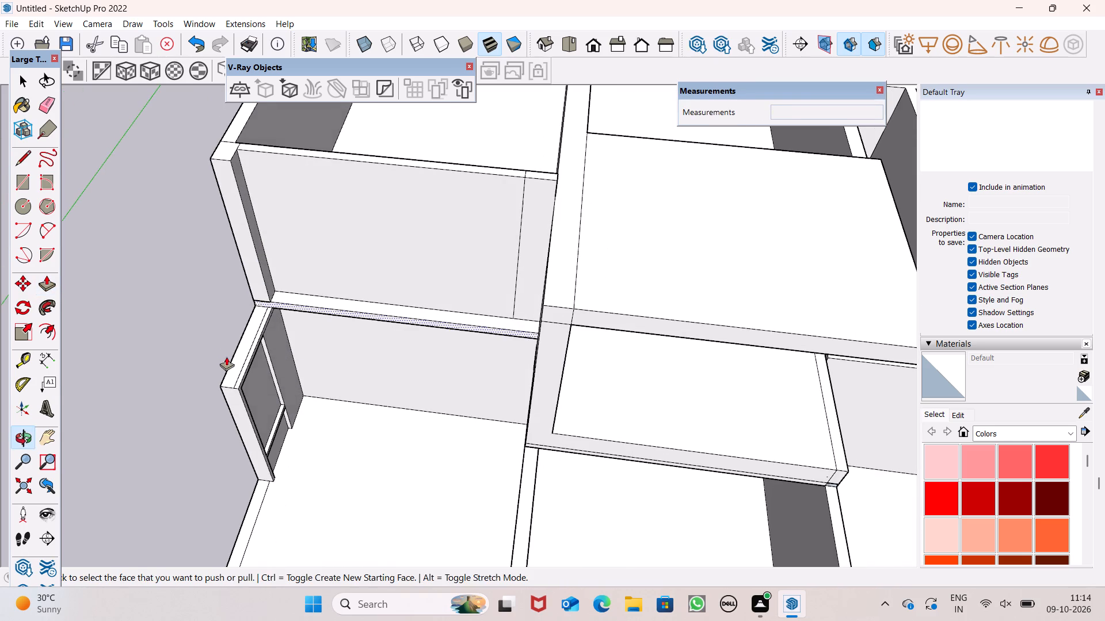
middle_click_drag(318, 407, 391, 388)
scroll(398, 388, "up", 2)
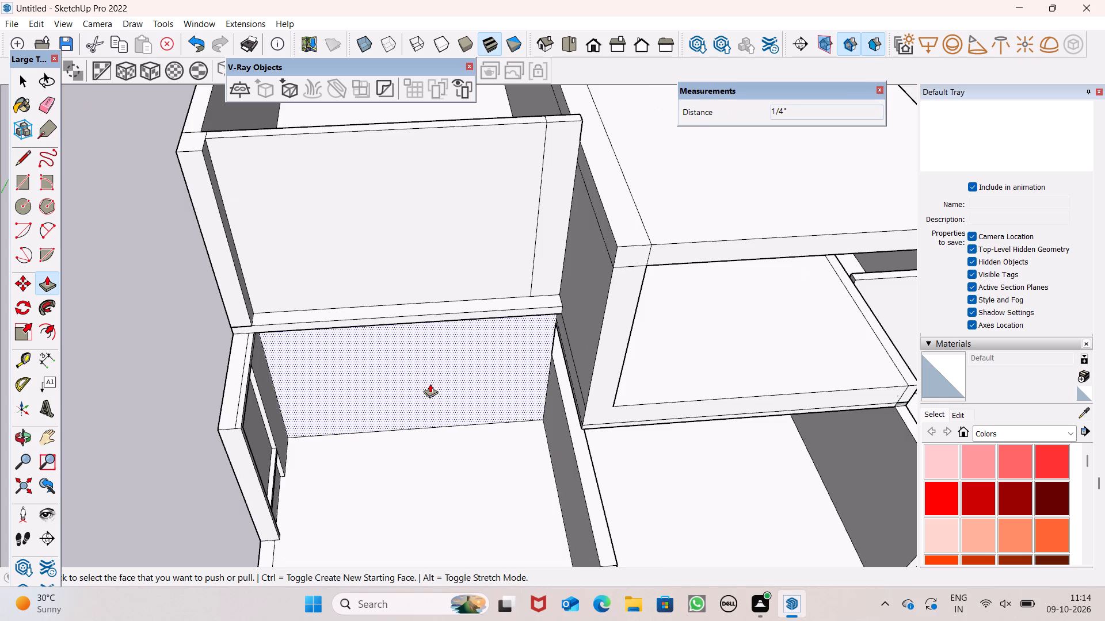
scroll(430, 384, "up", 2)
middle_click_drag(615, 277, 645, 266)
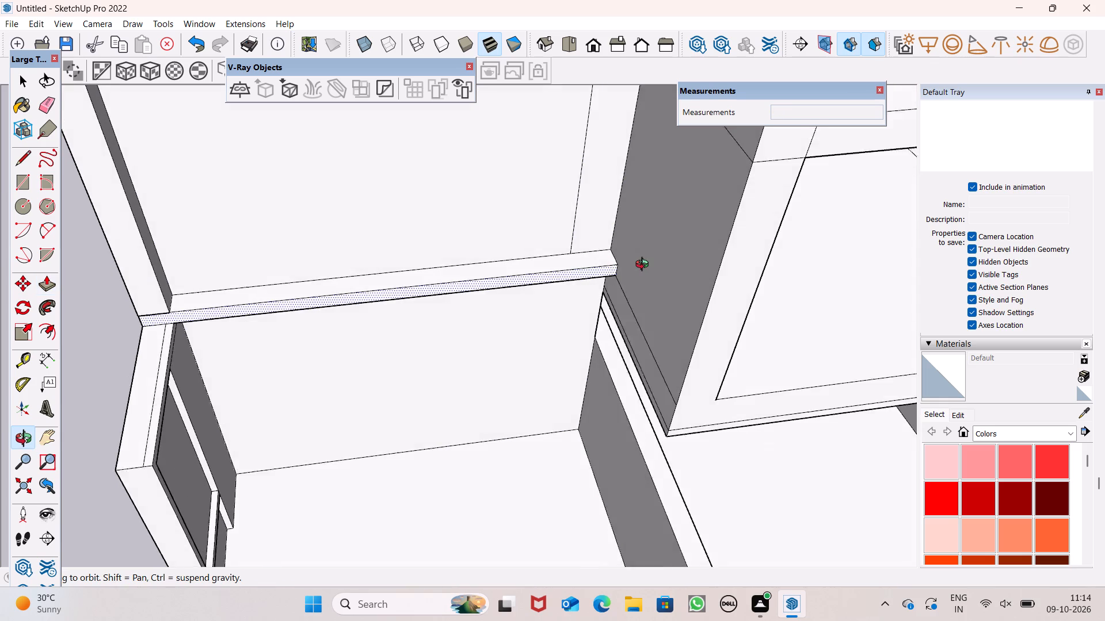
middle_click_drag(645, 266, 646, 272)
scroll(649, 274, "up", 1)
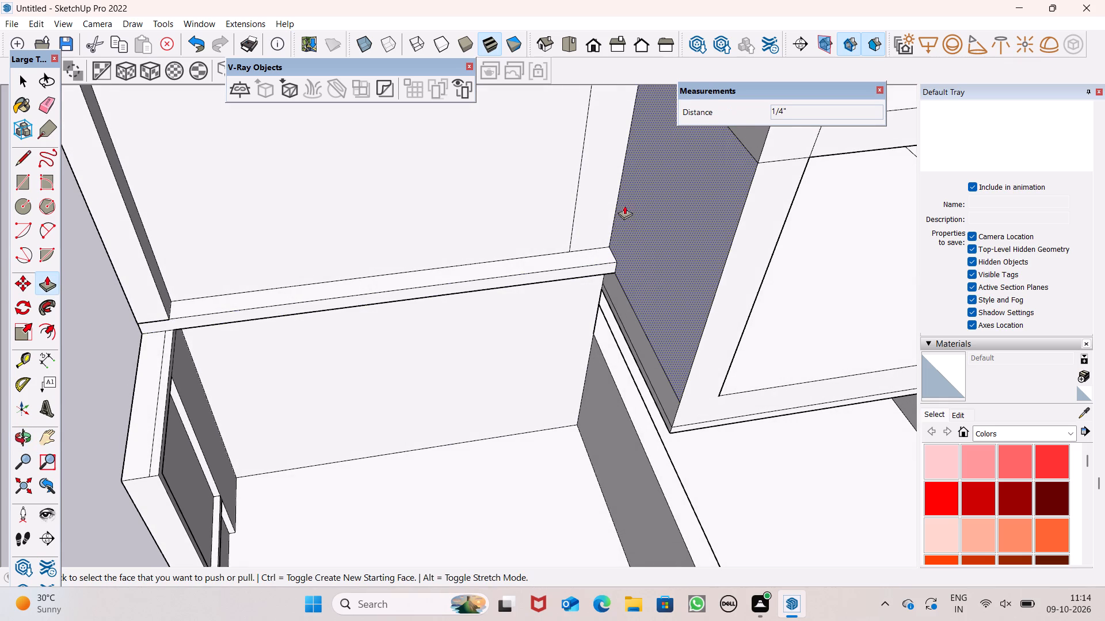
left_click_drag(588, 218, 573, 272)
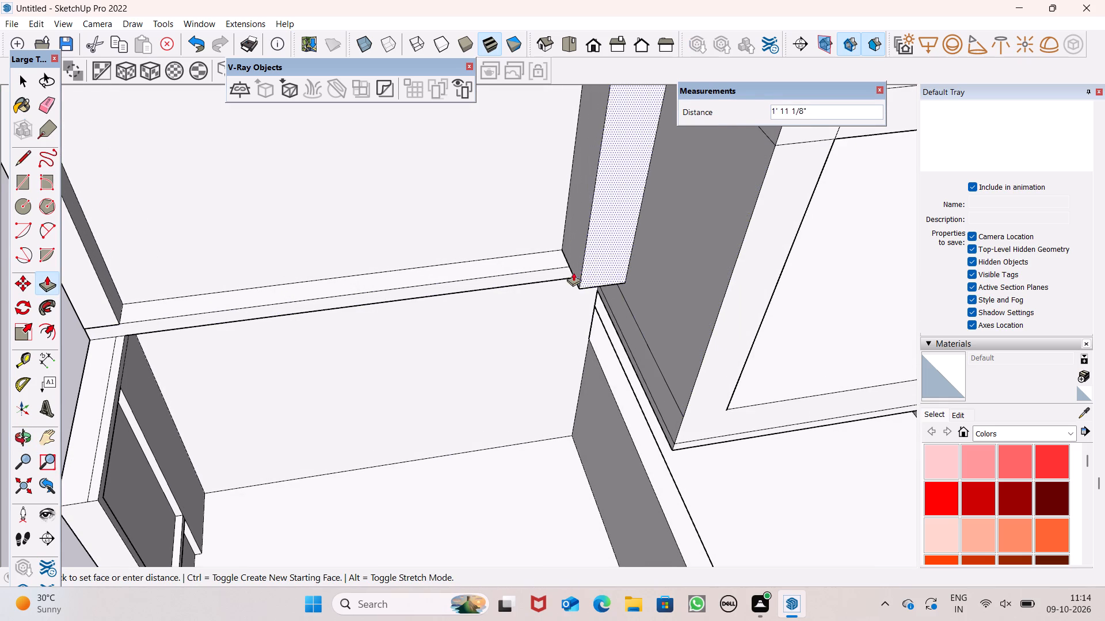
left_click_drag(573, 272, 538, 274)
Adjust the ledge's front face by about 1/4" with Push/Pull at the end strip farthest from the balcony.
scroll(170, 222, "down", 4)
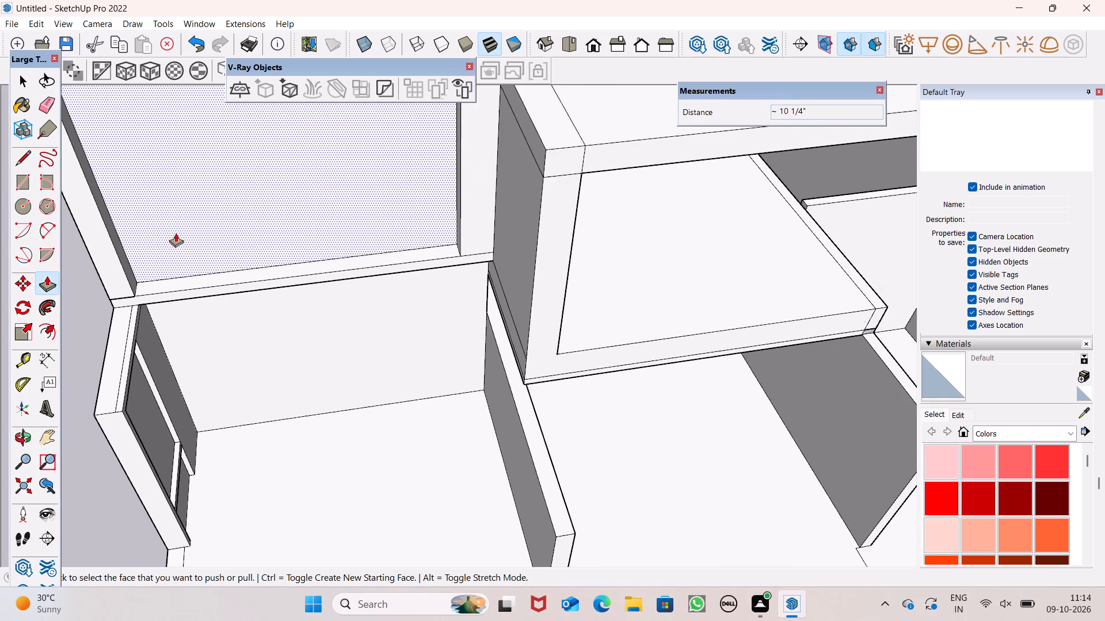
scroll(176, 233, "down", 3)
middle_click_drag(234, 282, 222, 207)
scroll(258, 250, "down", 1)
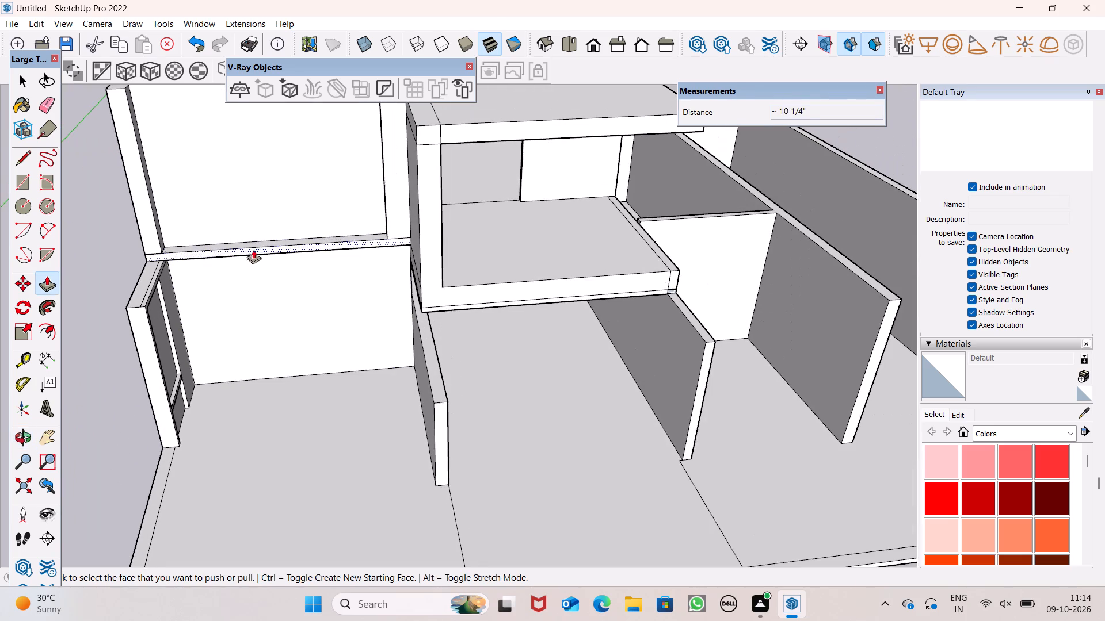
middle_click_drag(205, 231, 203, 193)
scroll(151, 201, "up", 6)
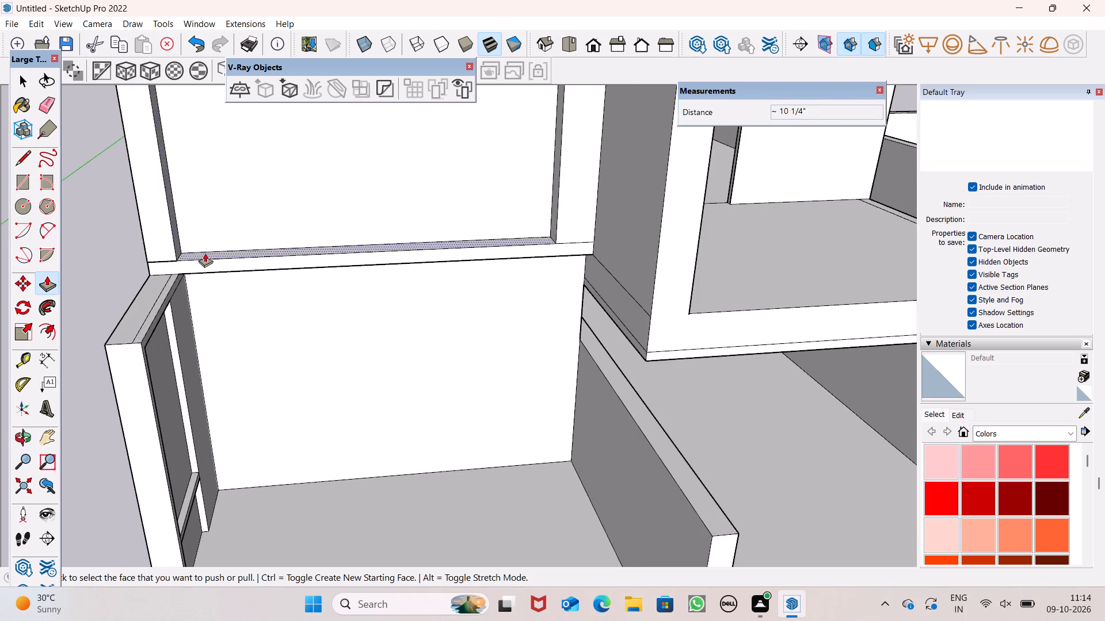
scroll(205, 253, "up", 1)
middle_click_drag(207, 254, 265, 185)
scroll(265, 185, "up", 1)
scroll(211, 204, "down", 1)
scroll(211, 205, "up", 5)
middle_click_drag(207, 239, 143, 327)
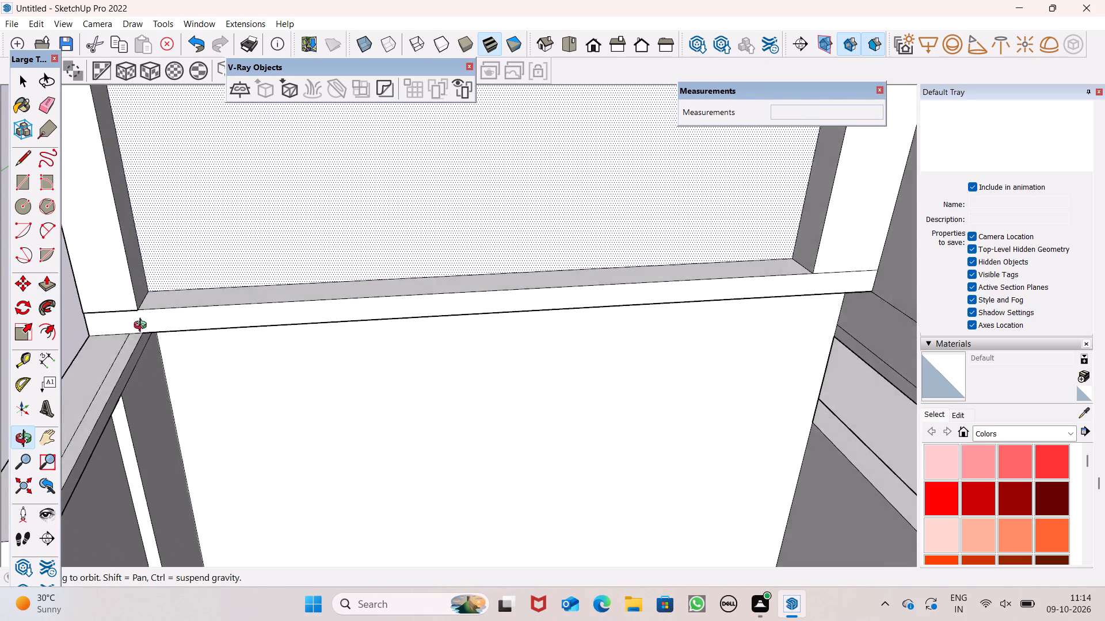
middle_click_drag(143, 327, 17, 392)
scroll(101, 304, "up", 7)
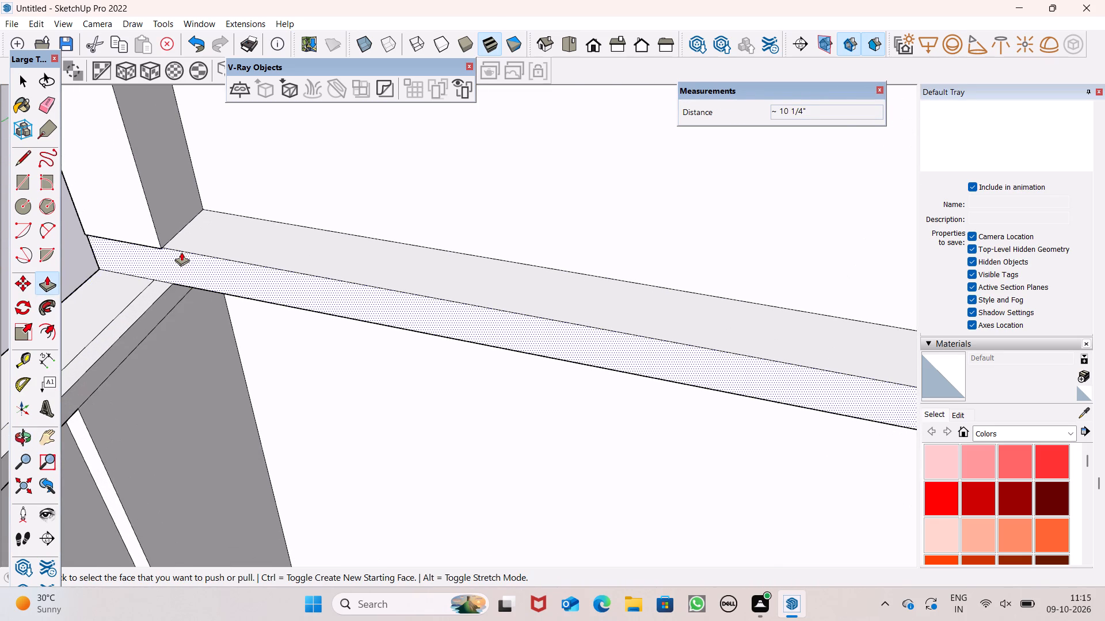
scroll(182, 251, "down", 4)
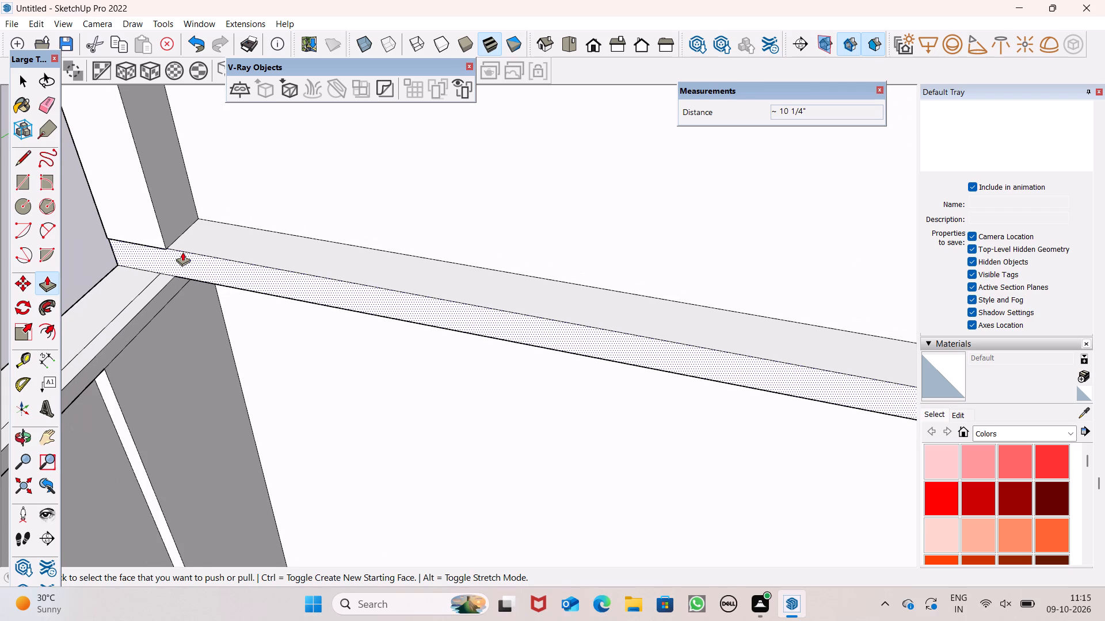
scroll(132, 243, "up", 6)
left_click_drag(170, 260, 164, 274)
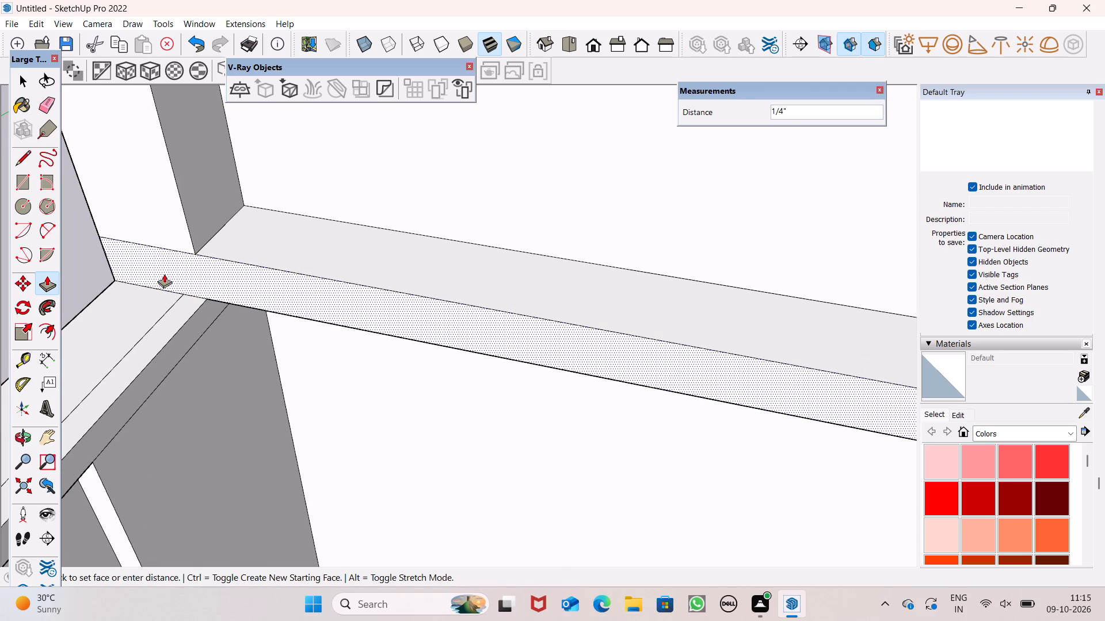
left_click_drag(164, 274, 150, 237)
Examine the ledge and the two projecting end strips around the upper front wall.
scroll(214, 248, "down", 8)
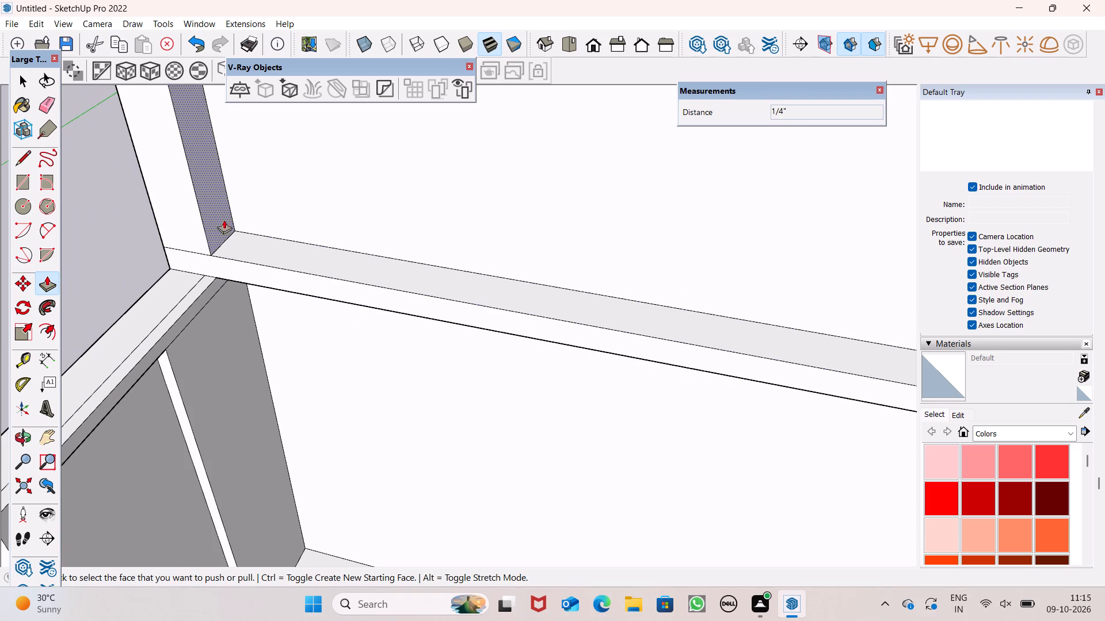
scroll(141, 243, "down", 2)
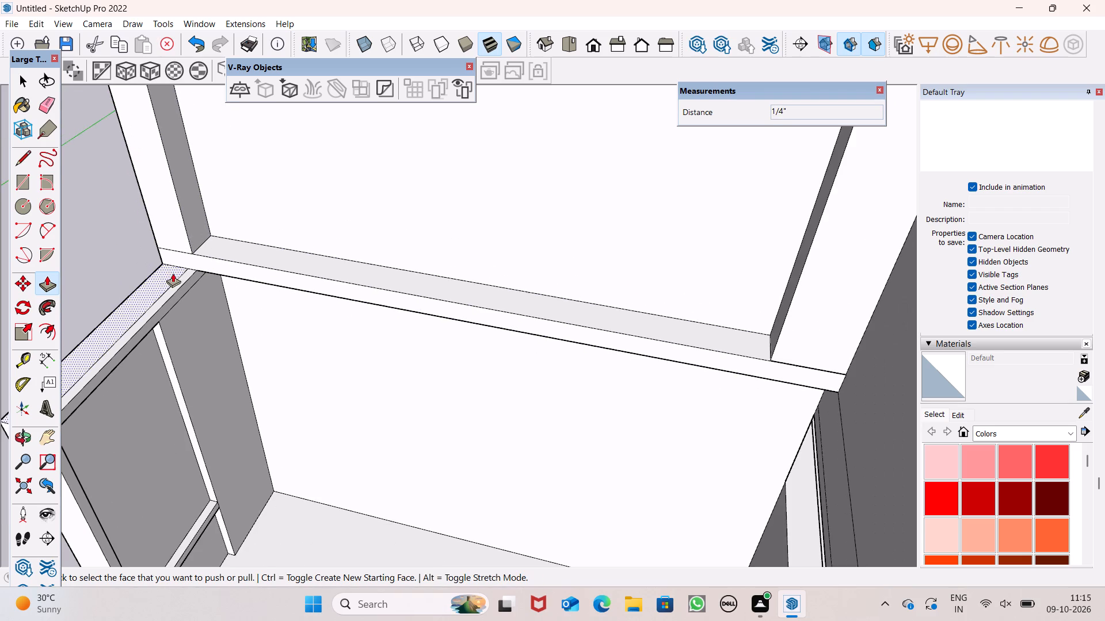
scroll(173, 277, "down", 5)
middle_click_drag(250, 293, 298, 277)
scroll(300, 260, "down", 9)
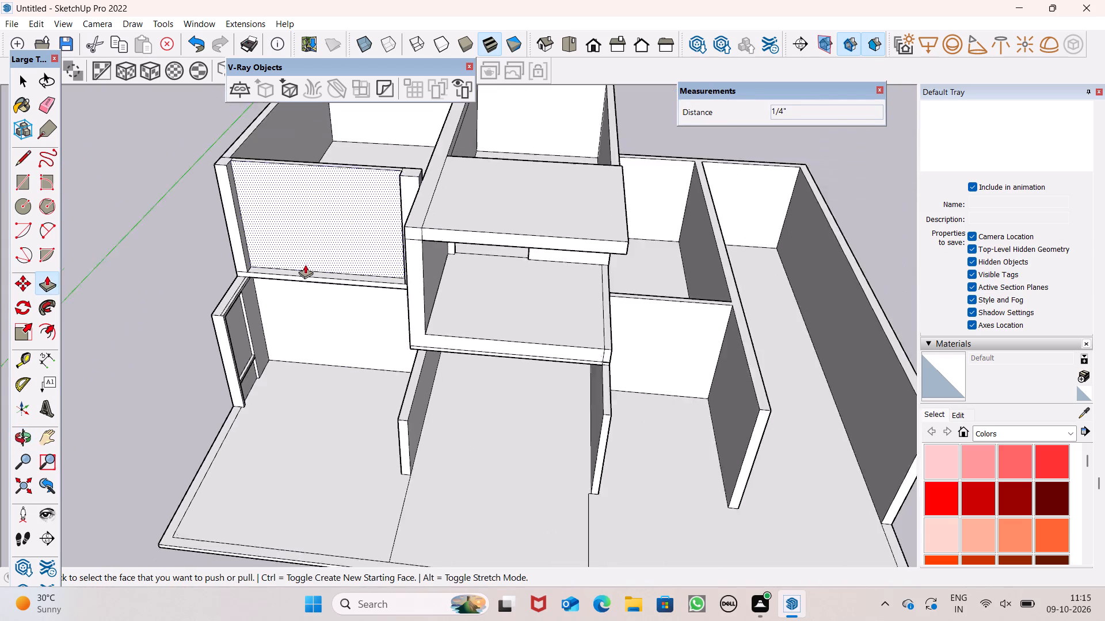
scroll(305, 264, "down", 1)
middle_click_drag(327, 286, 417, 232)
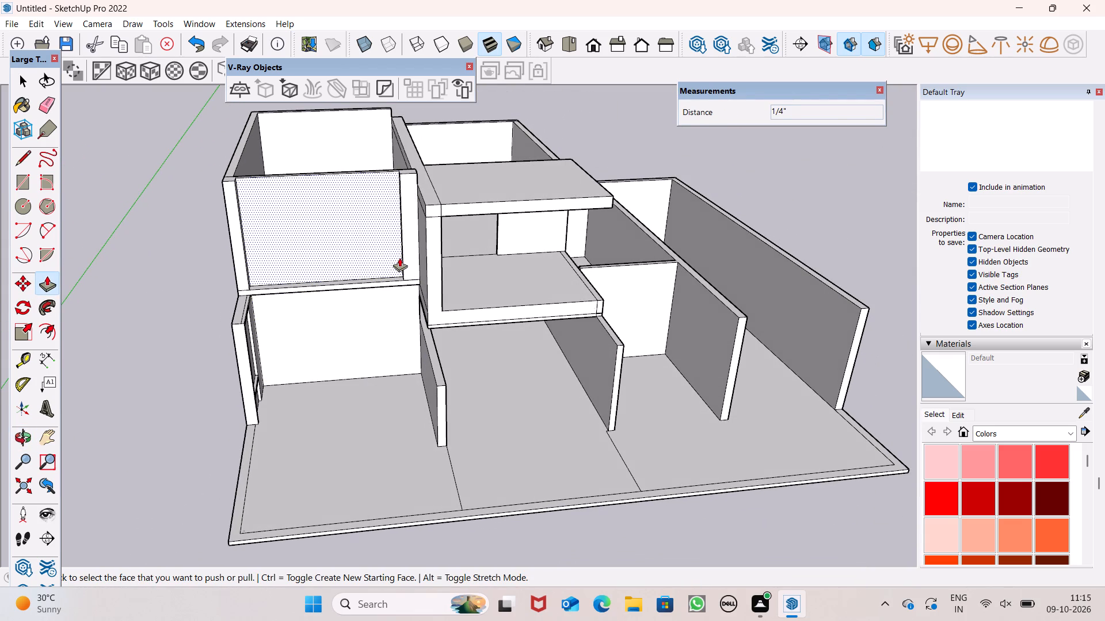
scroll(399, 258, "up", 8)
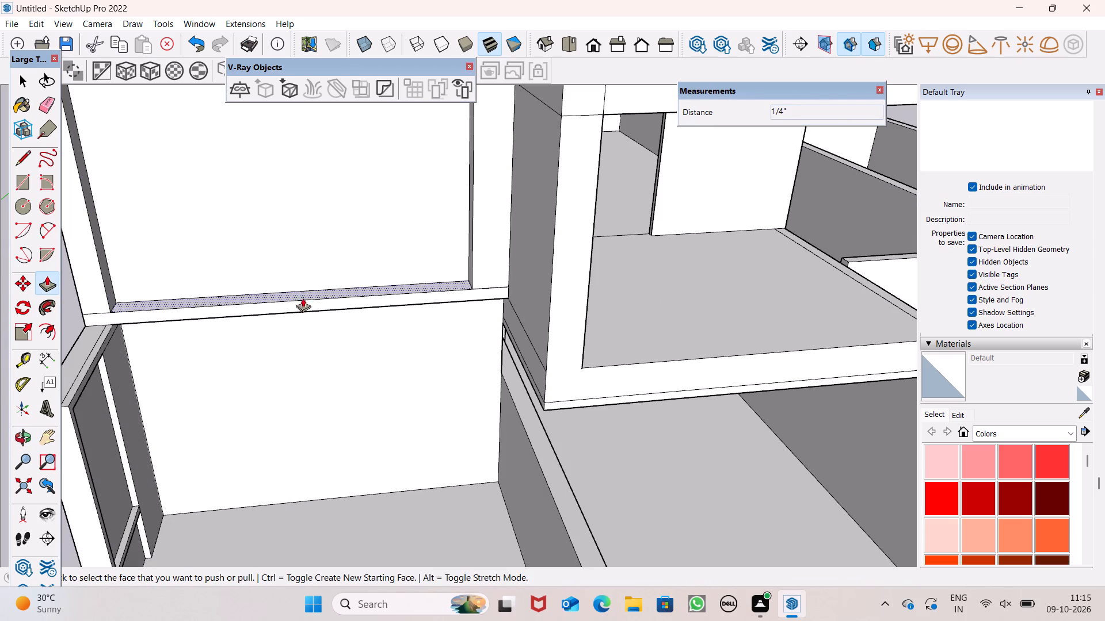
scroll(150, 290, "up", 1)
middle_click_drag(150, 290, 108, 303)
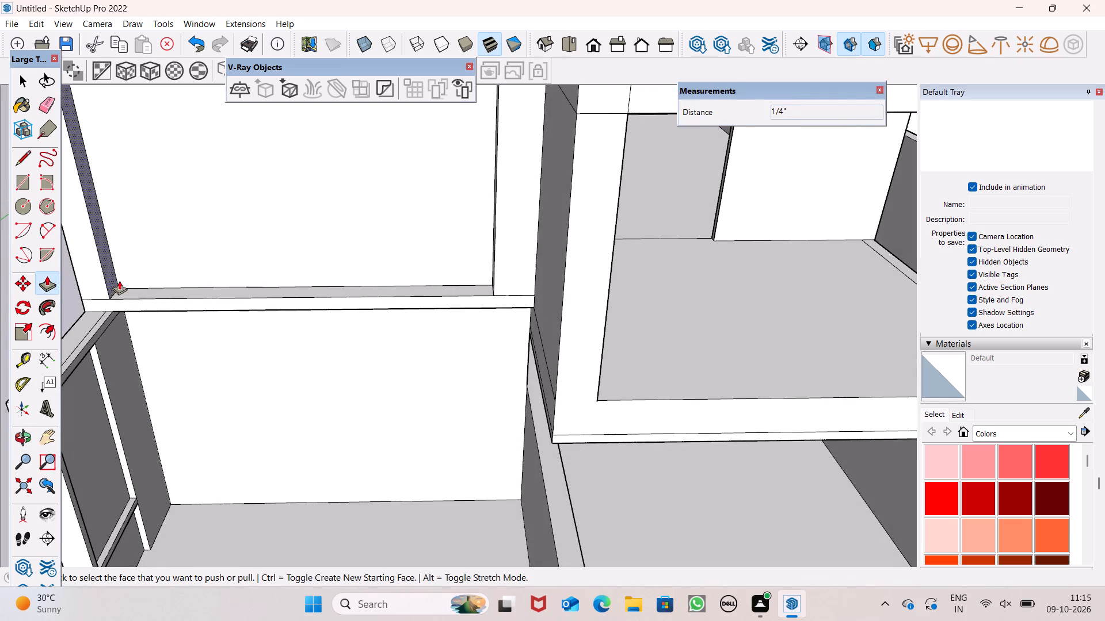
scroll(132, 271, "down", 2)
scroll(199, 275, "down", 3)
middle_click_drag(229, 289, 161, 305)
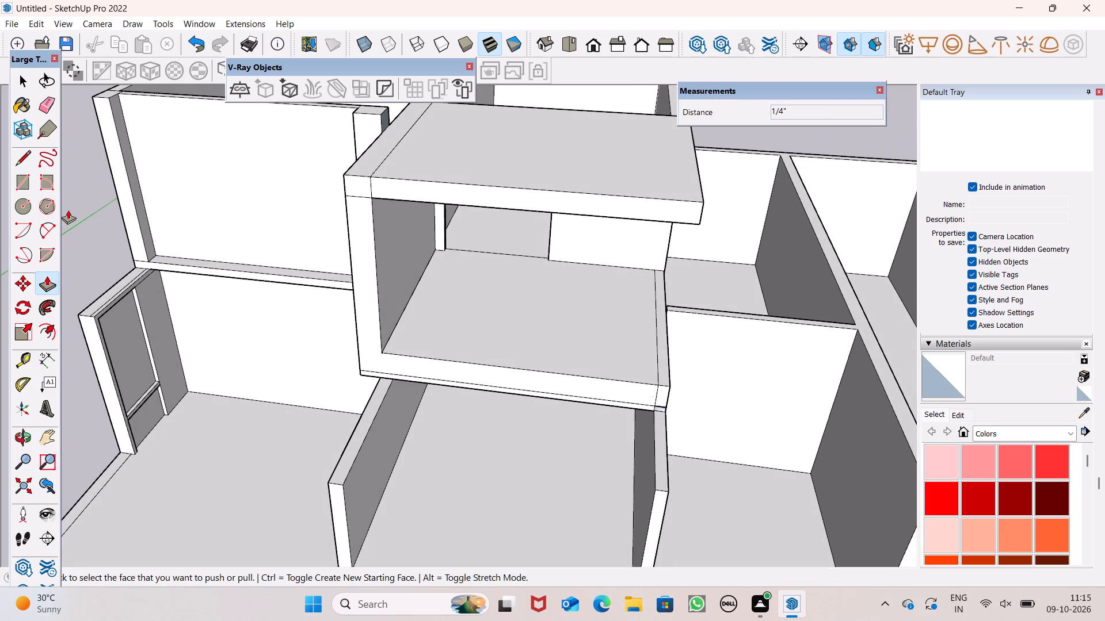
Draw a line about 10 1/2" long across the outer end strip's inner side face, just above the ledge.
left_click(28, 155)
middle_click_drag(359, 269, 277, 282)
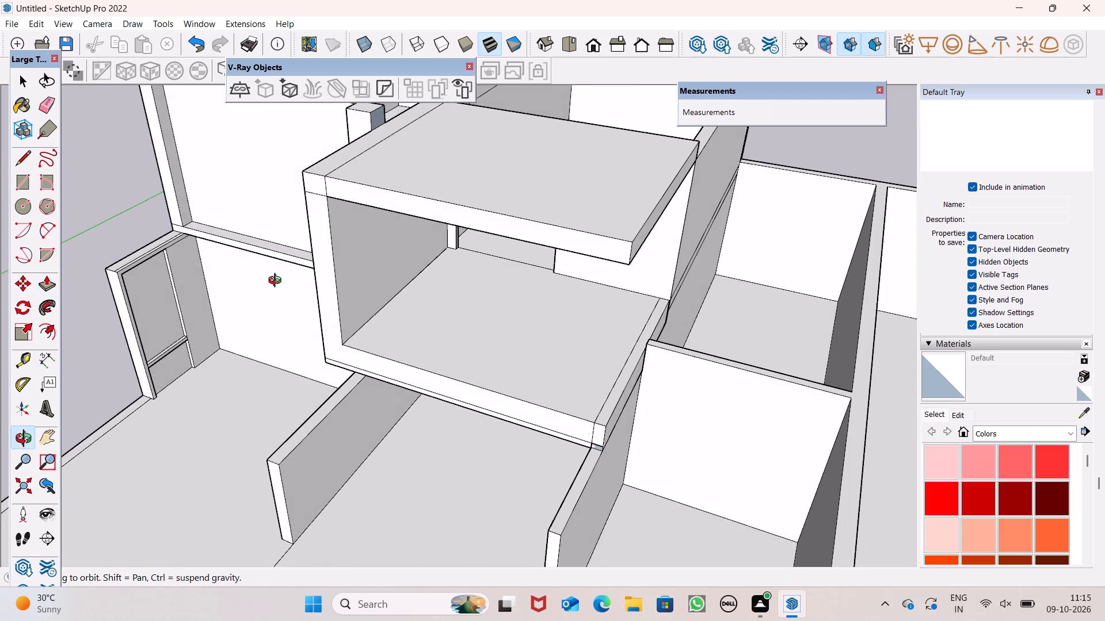
middle_click_drag(277, 282, 265, 282)
scroll(270, 282, "up", 2)
scroll(280, 283, "down", 3)
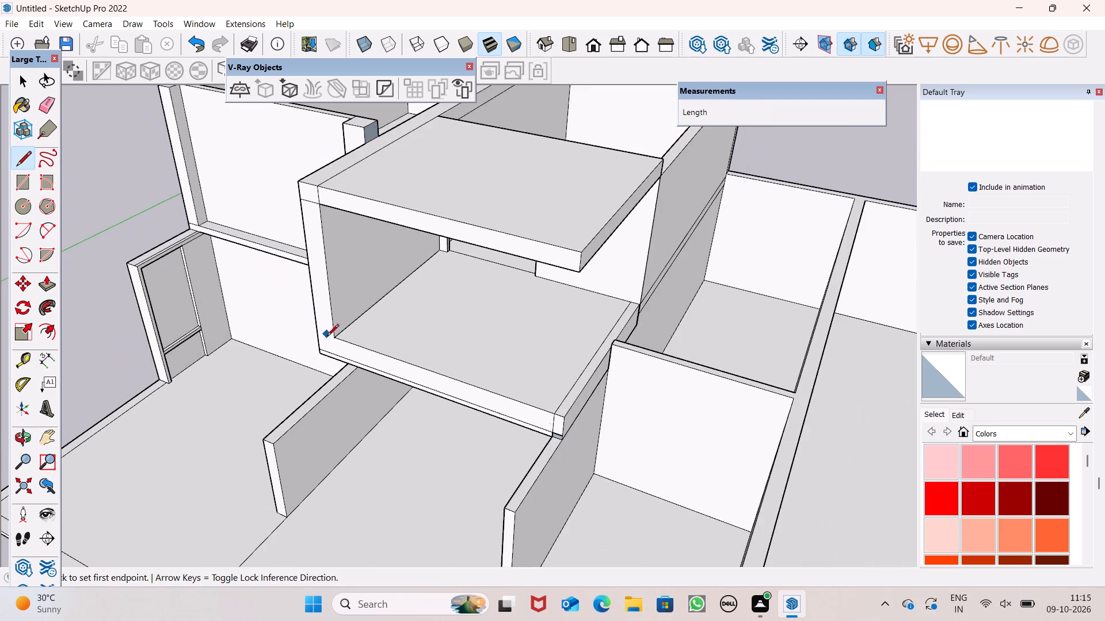
middle_click_drag(325, 339, 411, 295)
scroll(173, 241, "up", 6)
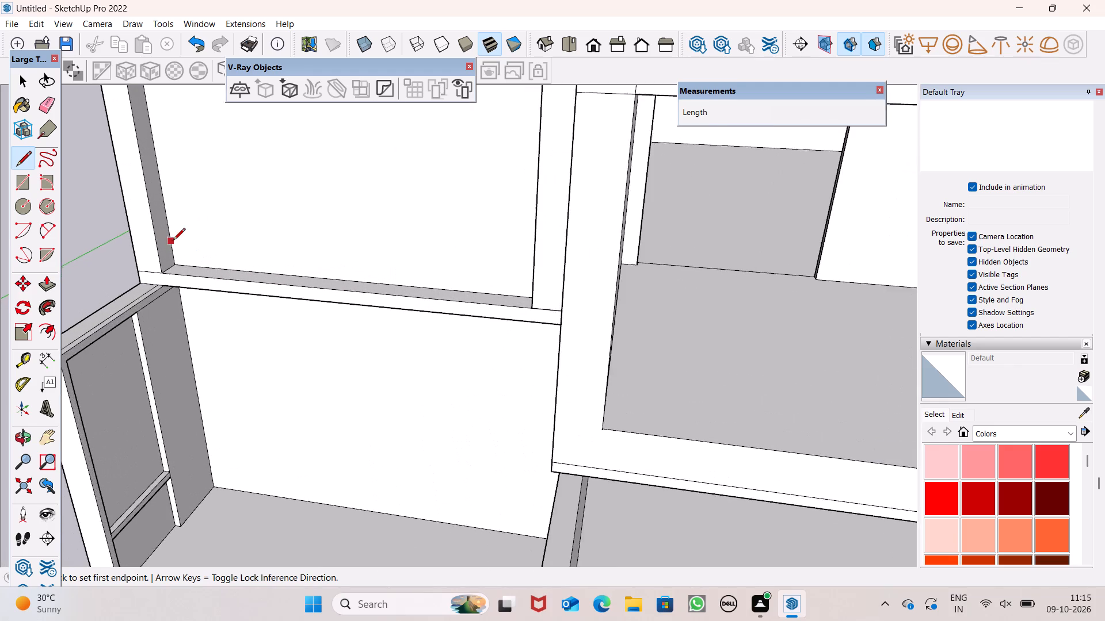
scroll(162, 248, "up", 12)
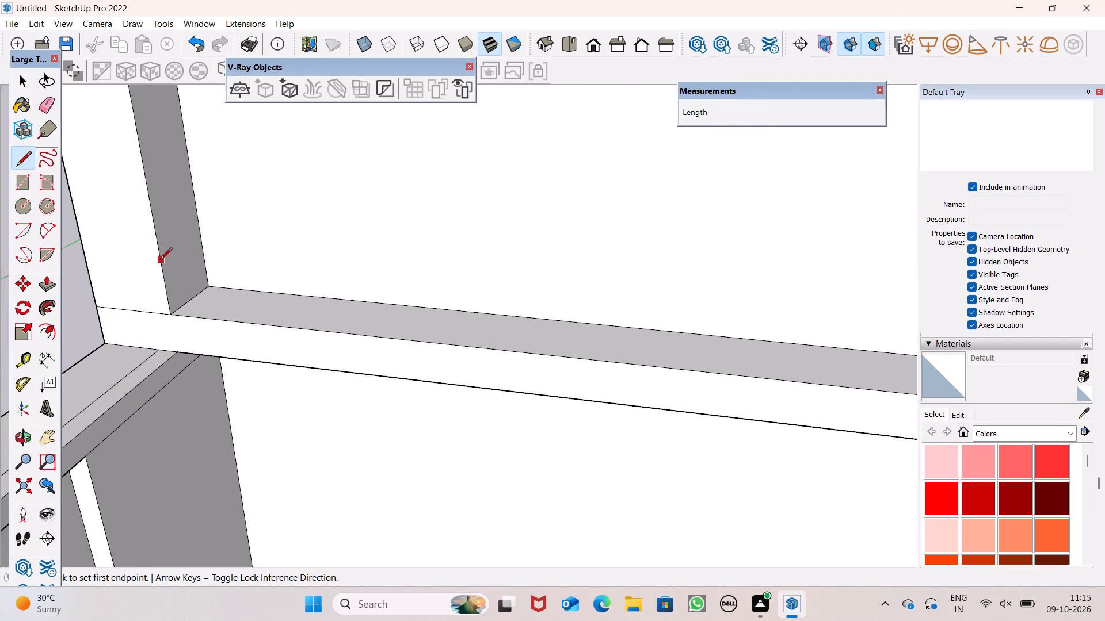
left_click(160, 260)
left_click(199, 229)
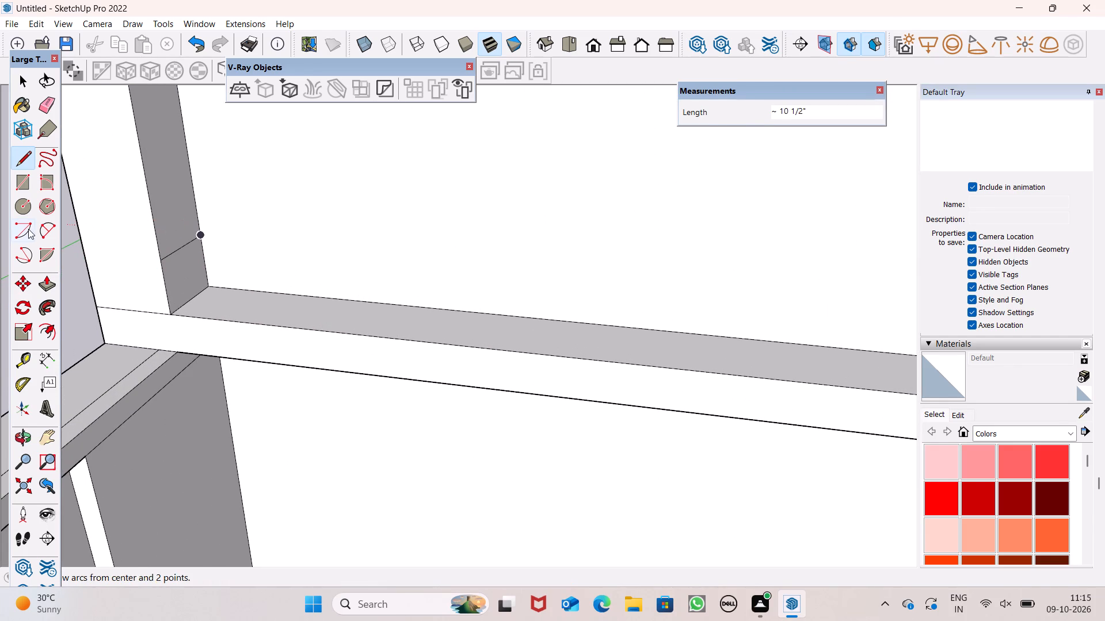
Pull the small face below the new line about 13' 9 5/8" along the ledge to the balcony-side end strip.
left_click(48, 277)
scroll(98, 238, "down", 1)
scroll(129, 285, "down", 5)
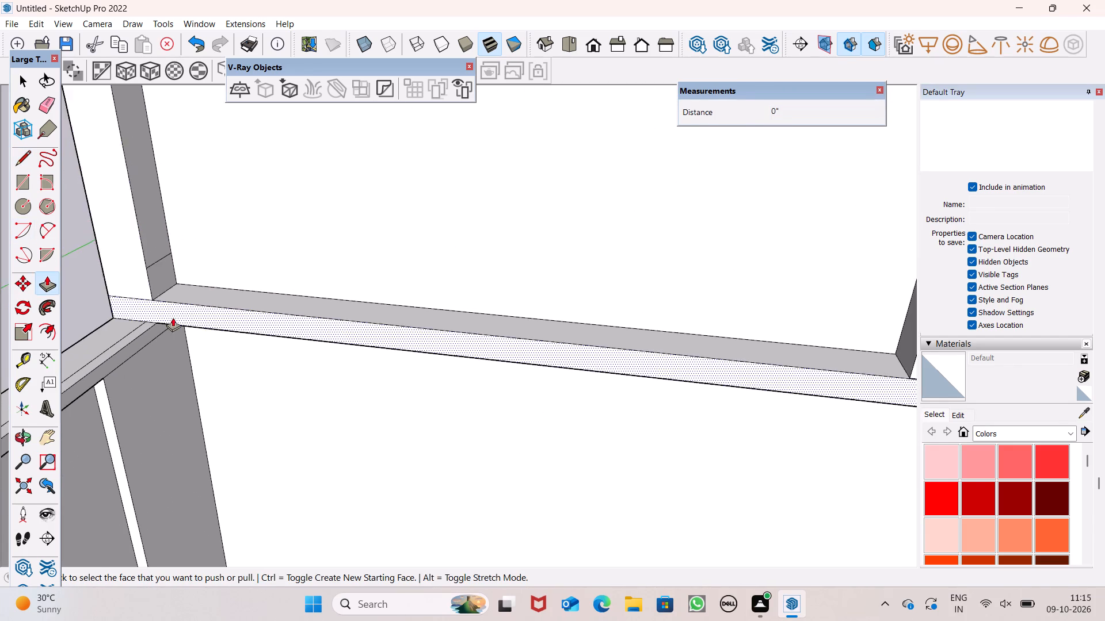
scroll(182, 279, "down", 7)
middle_click_drag(238, 333, 268, 350)
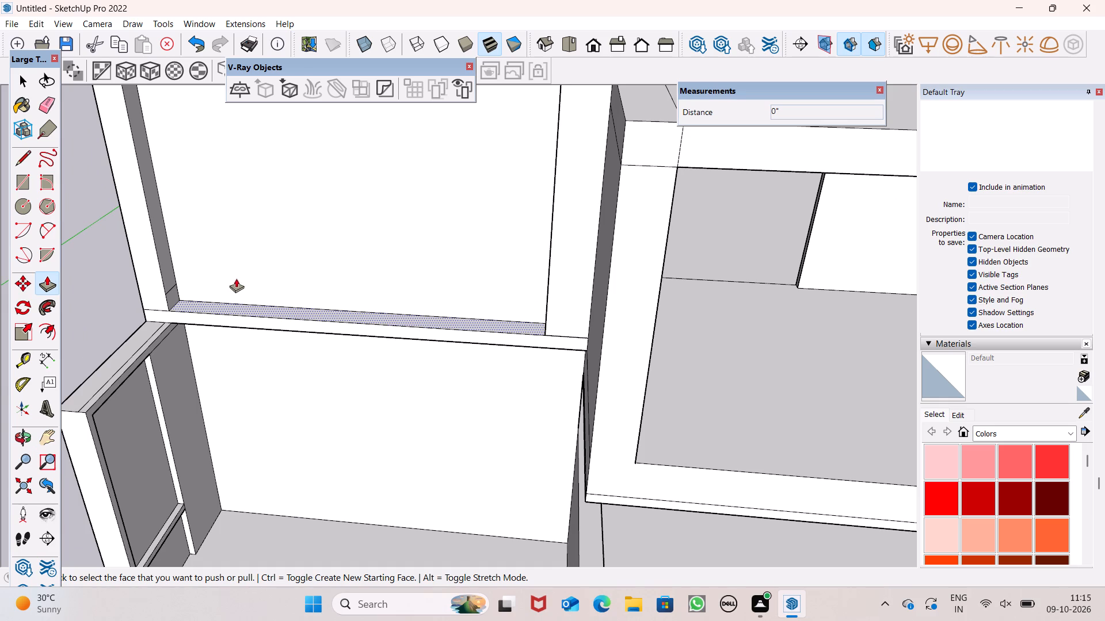
scroll(310, 154, "down", 3)
scroll(352, 278, "up", 1)
middle_click_drag(357, 286, 469, 362)
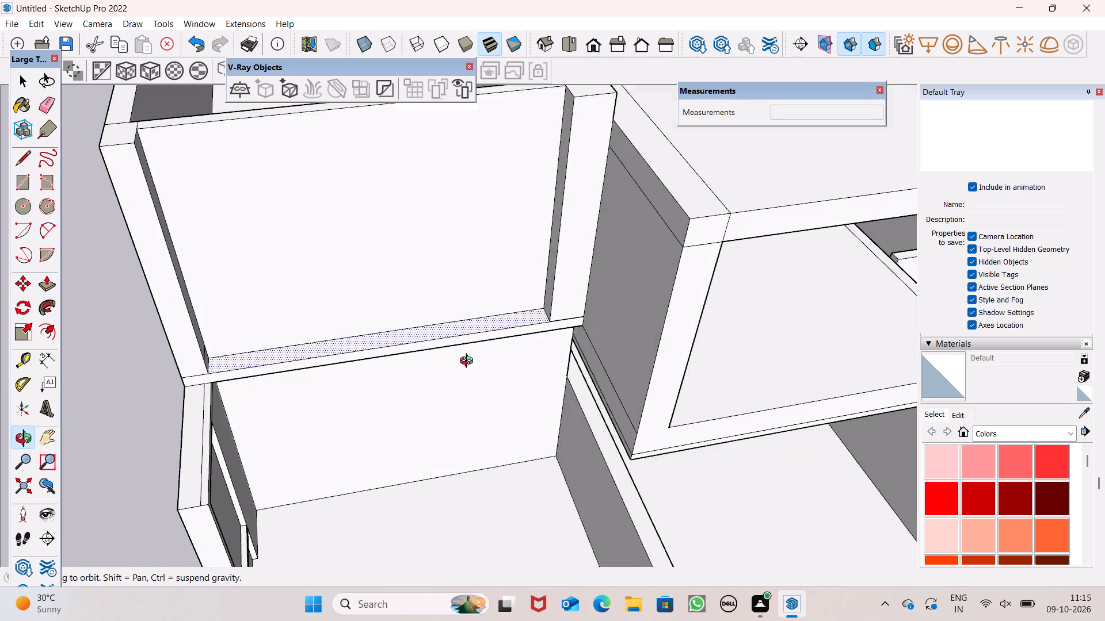
middle_click_drag(469, 362, 470, 355)
scroll(336, 337, "up", 3)
middle_click_drag(334, 350, 237, 357)
scroll(282, 373, "up", 1)
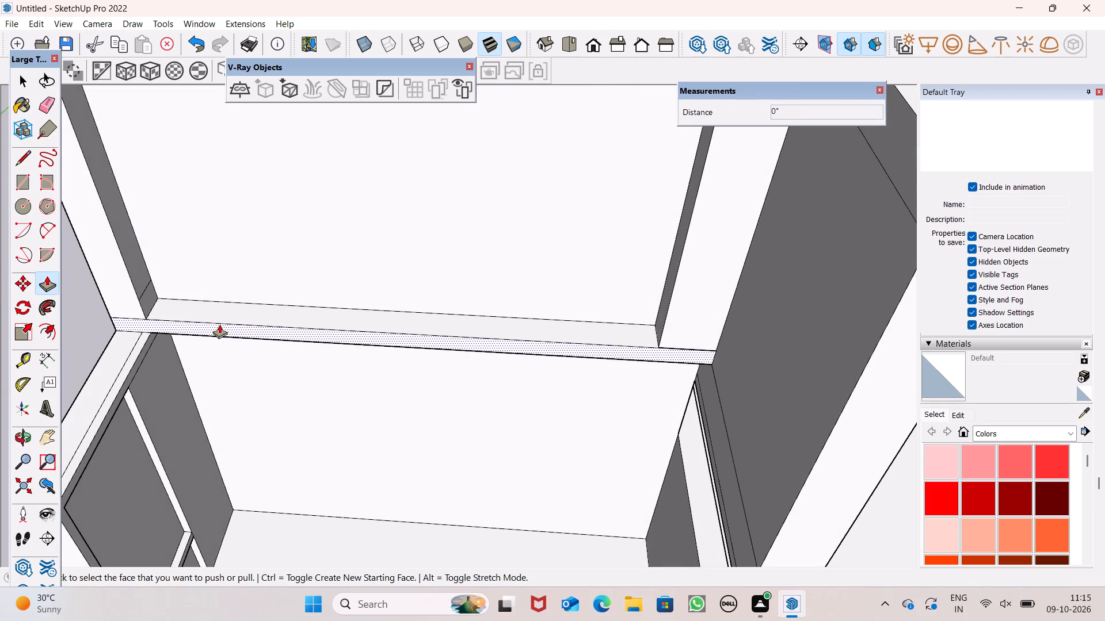
scroll(219, 324, "up", 3)
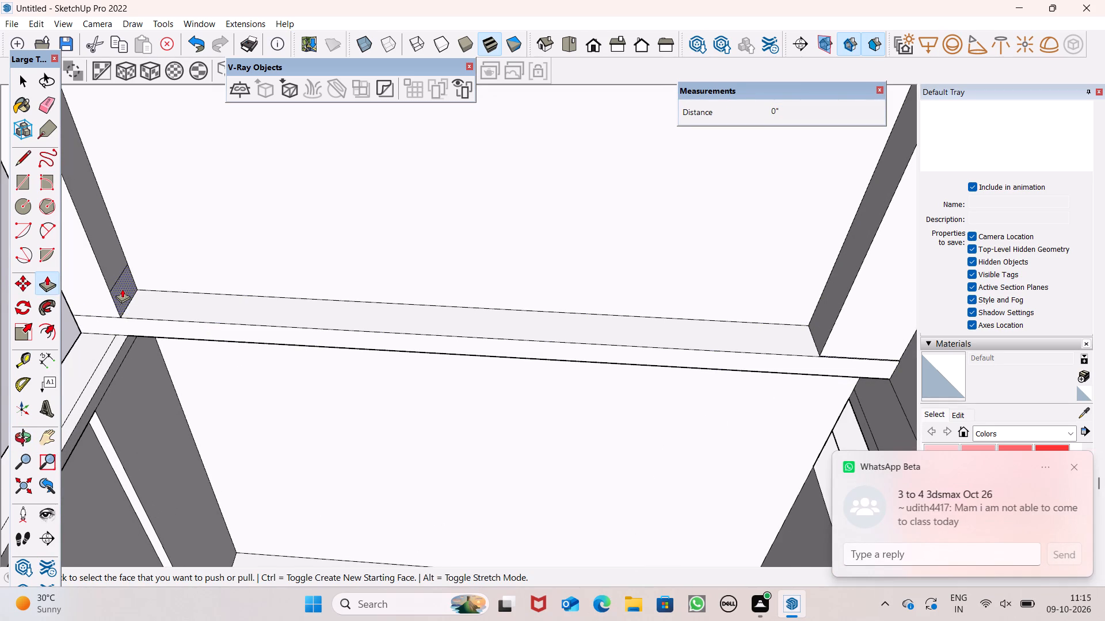
left_click_drag(122, 289, 824, 304)
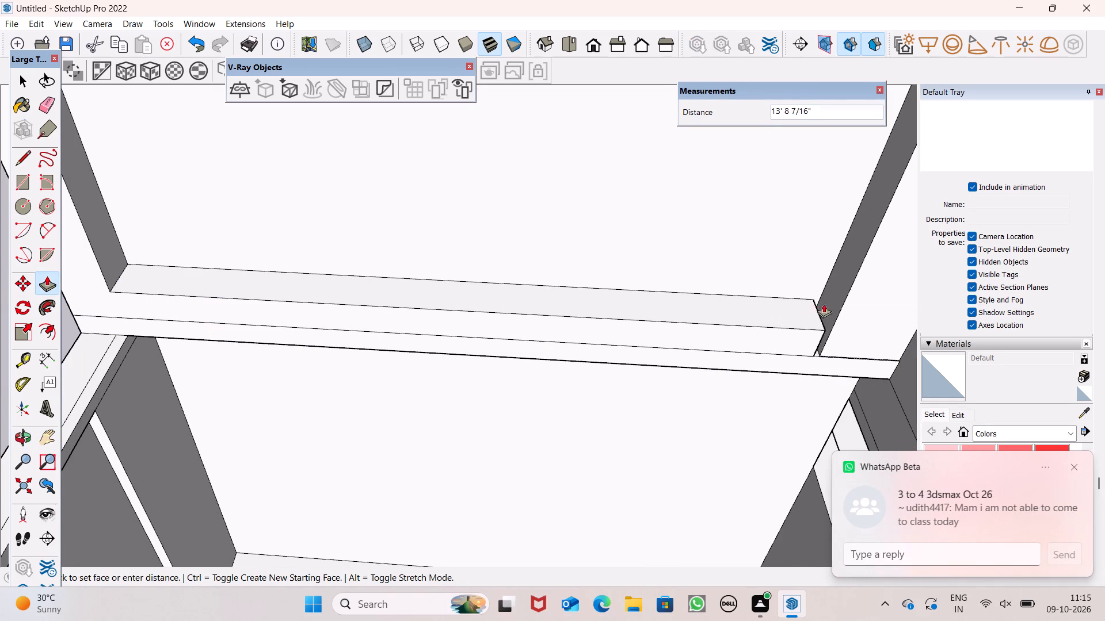
left_click_drag(824, 304, 834, 304)
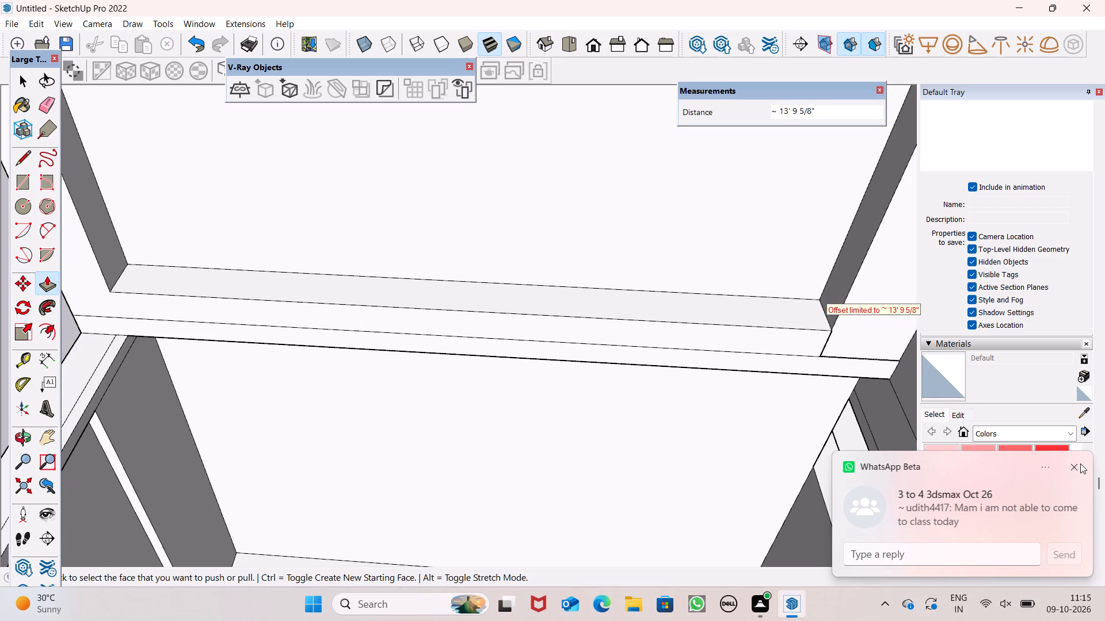
Dismiss the incoming message notification.
left_click_drag(1080, 463, 1073, 463)
Examine the joint where the new bottom band meets the balcony-side end strip up close.
scroll(539, 278, "down", 2)
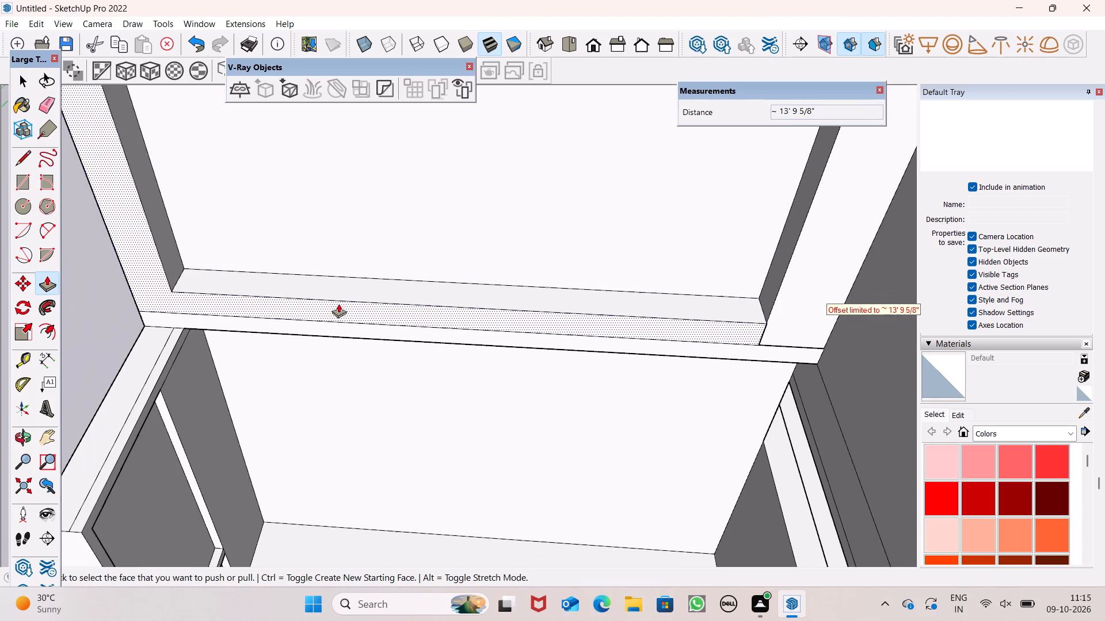
scroll(333, 301, "down", 2)
middle_click_drag(803, 381, 745, 342)
scroll(680, 350, "up", 3)
scroll(722, 340, "down", 1)
scroll(722, 340, "up", 2)
middle_click_drag(722, 340, 674, 364)
scroll(650, 378, "up", 16)
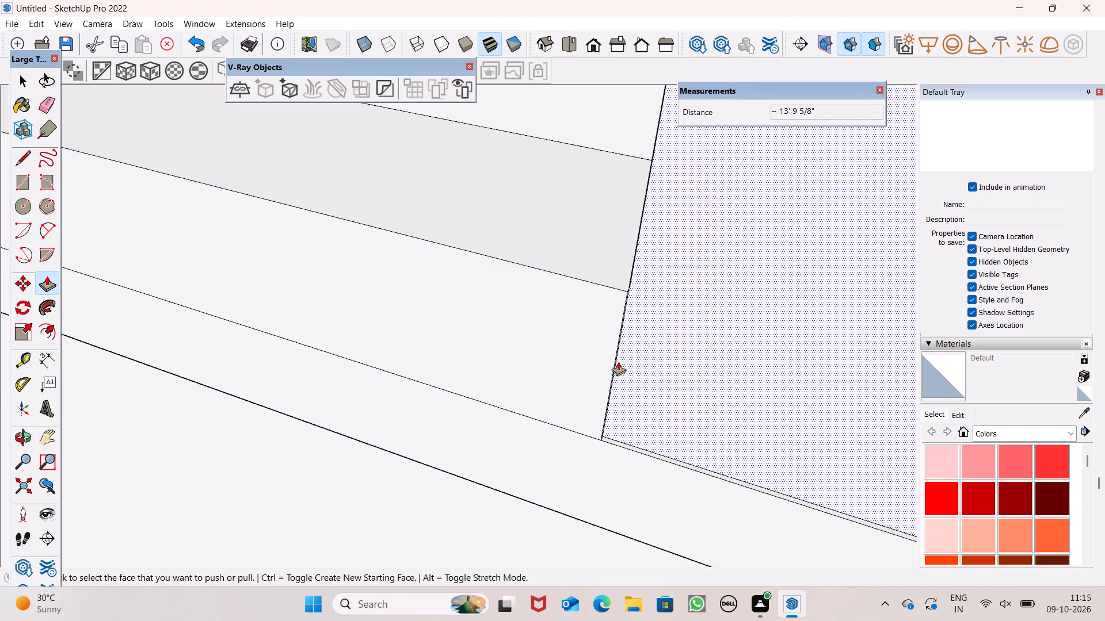
scroll(618, 362, "up", 8)
middle_click(636, 381)
scroll(642, 398, "down", 11)
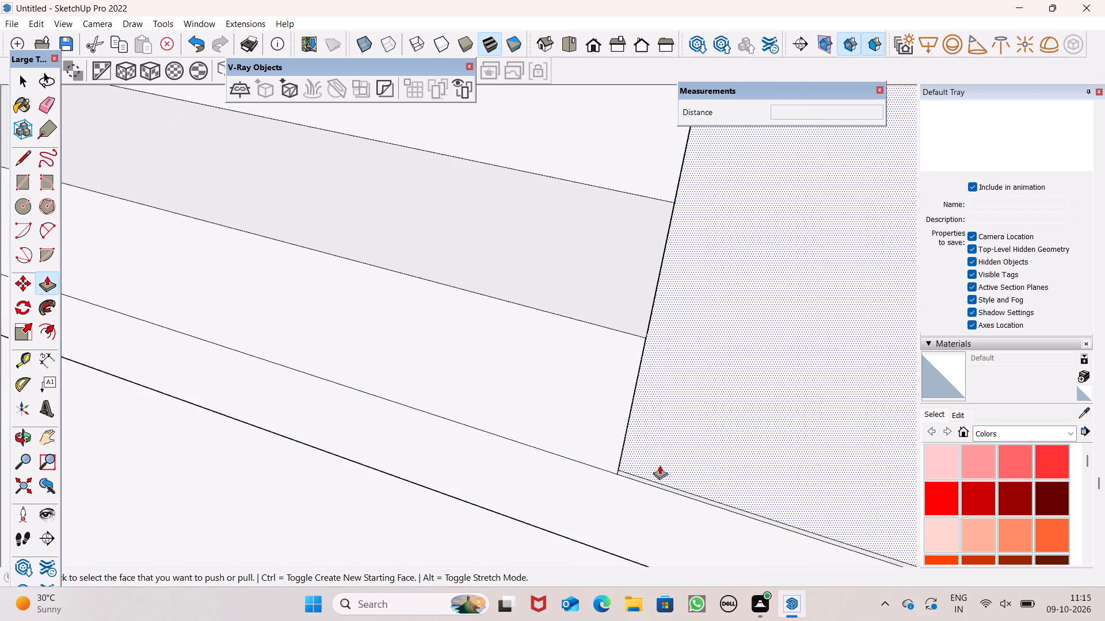
Push/pull the balcony-side end strip's front face 1/4" to align it with the bottom band's face.
scroll(662, 466, "down", 11)
scroll(692, 428, "down", 4)
left_click_drag(687, 435, 688, 436)
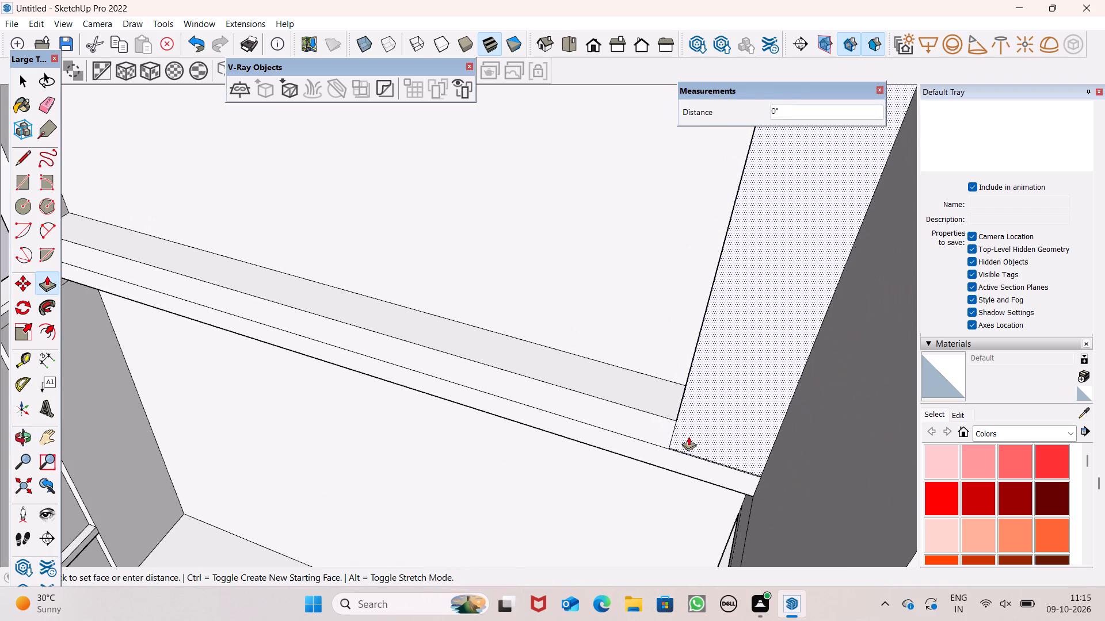
left_click_drag(688, 436, 652, 428)
scroll(640, 335, "down", 8)
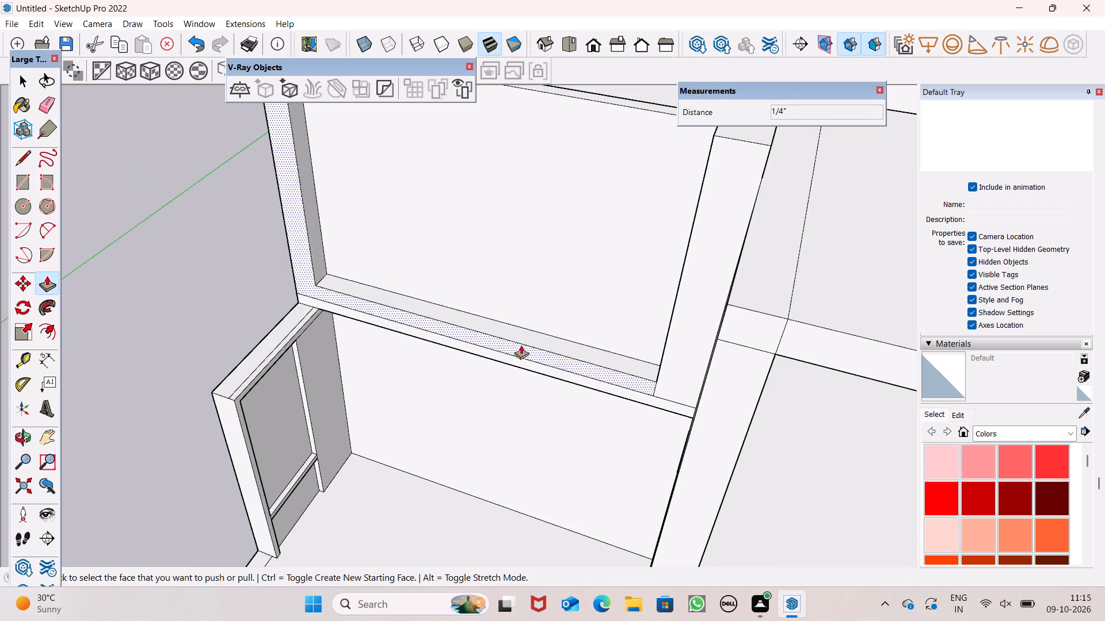
middle_click_drag(491, 318, 575, 306)
Erase the dividing edge between the balcony-side end strip and the bottom band on the frame's front face.
left_click(45, 99)
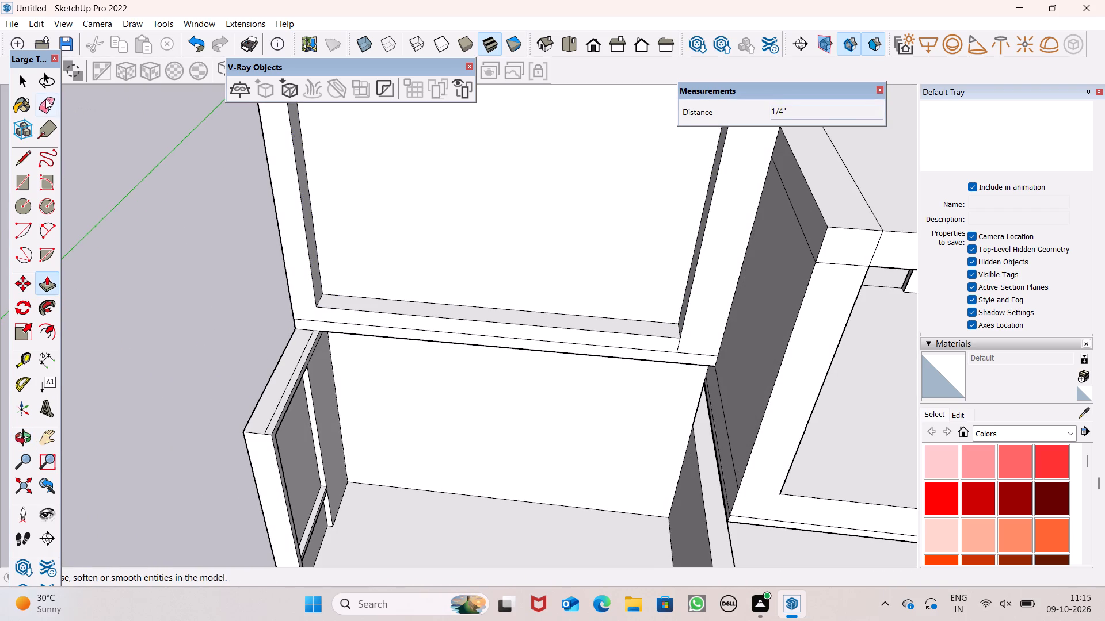
scroll(656, 353, "up", 5)
left_click_drag(706, 332, 685, 338)
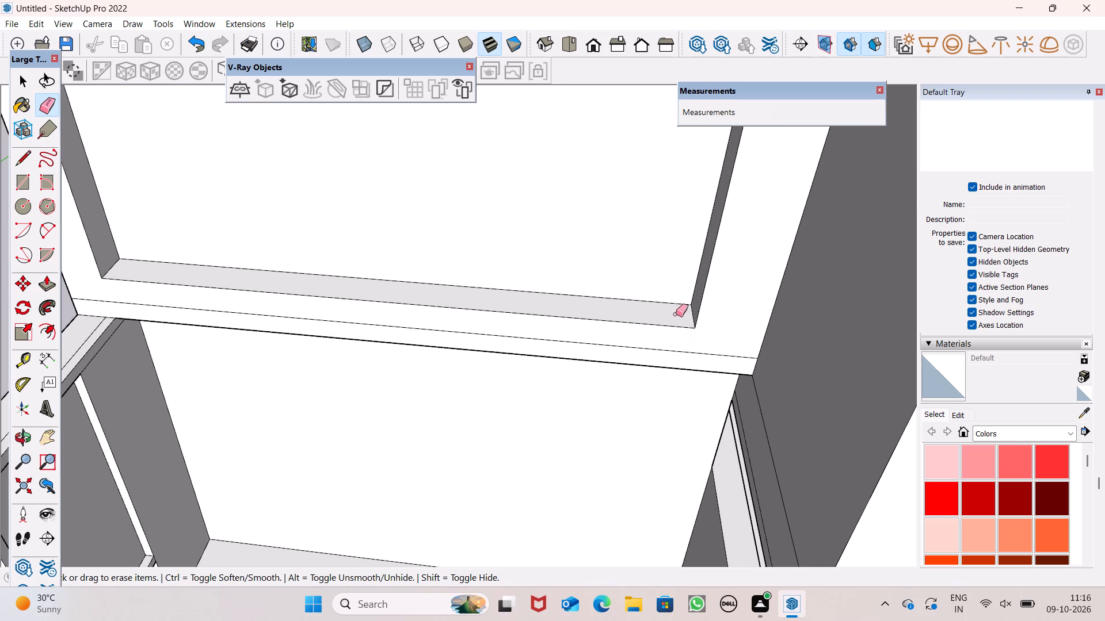
Pull the front face of the projecting frame outward 9 3/8".
left_click(49, 281)
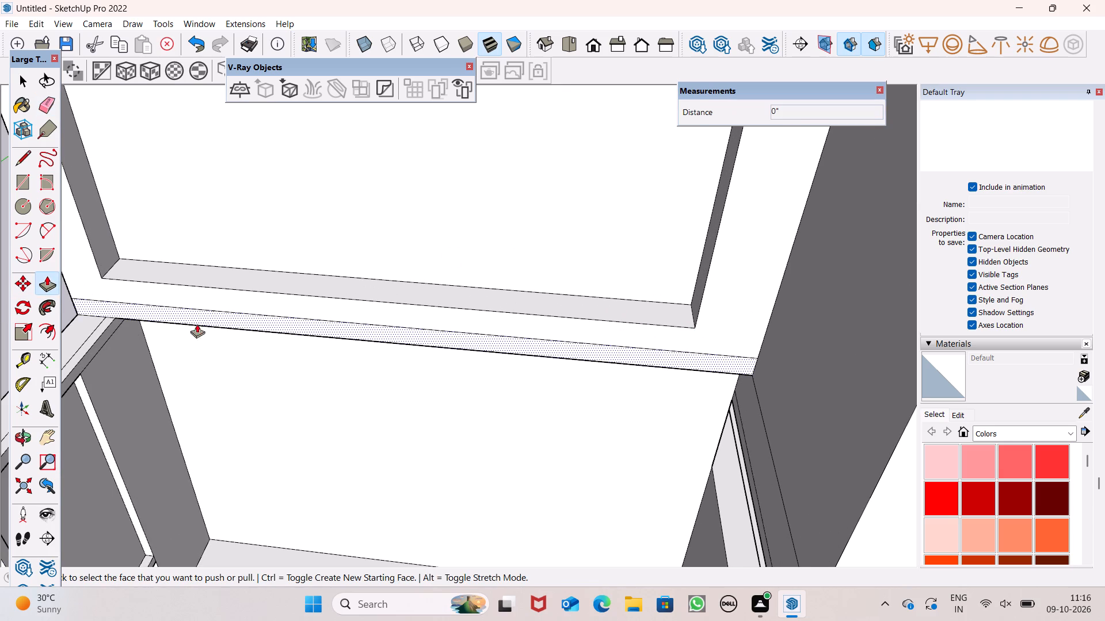
left_click_drag(254, 300, 249, 322)
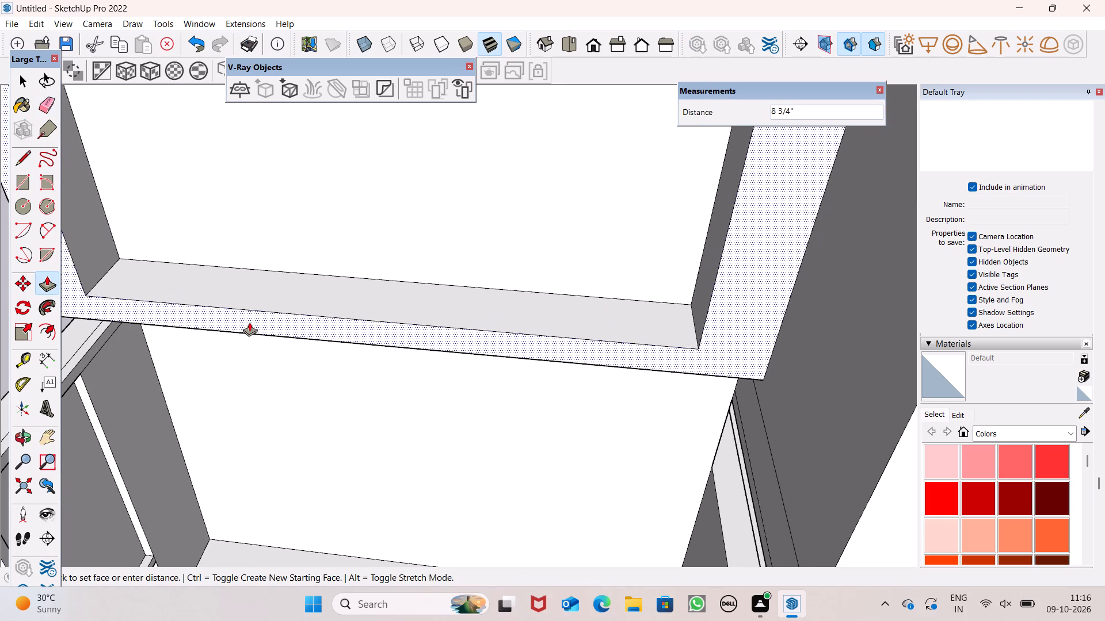
left_click_drag(249, 322, 247, 323)
middle_click_drag(237, 365, 292, 178)
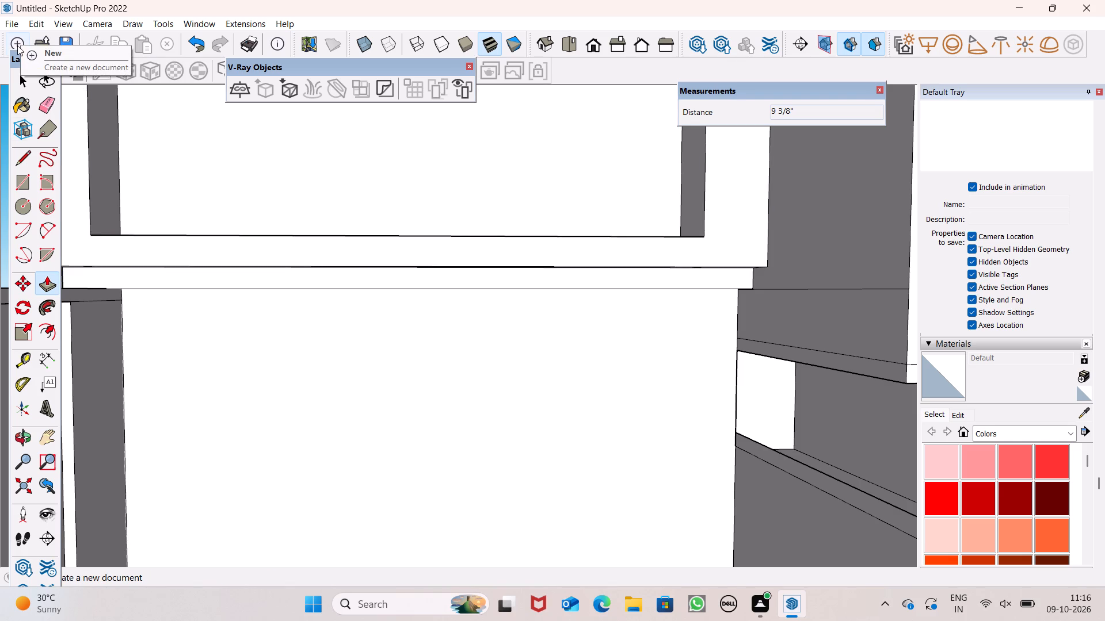
Examine the projecting frame around the upper front wall and its relation to the rest of the house.
scroll(313, 0, "down", 3)
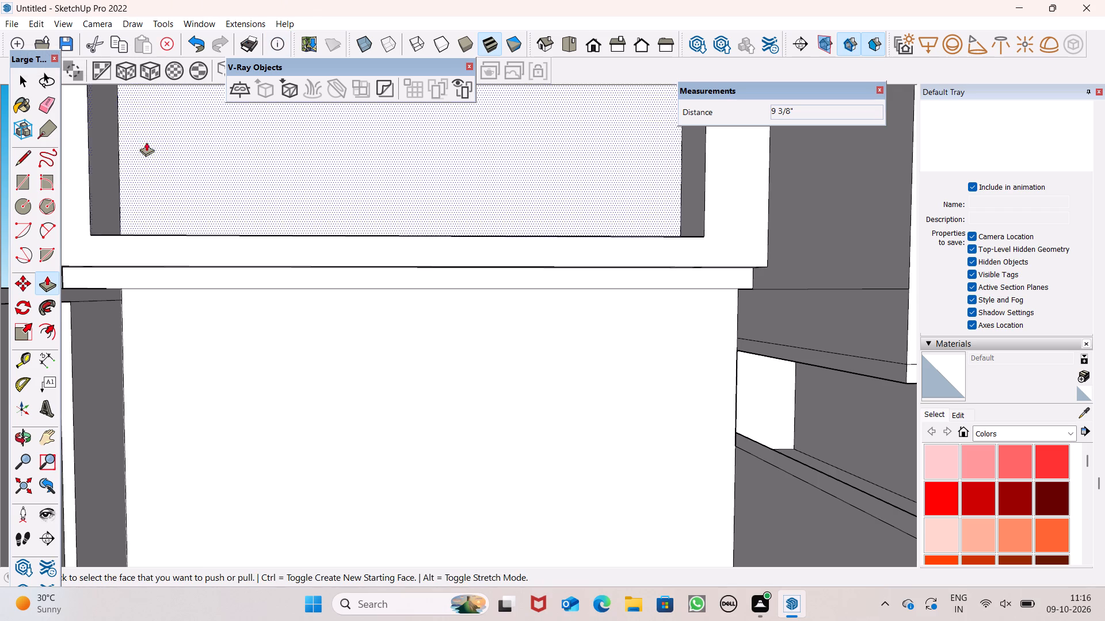
scroll(249, 140, "down", 6)
scroll(256, 165, "up", 1)
scroll(274, 176, "down", 2)
middle_click_drag(285, 202, 253, 333)
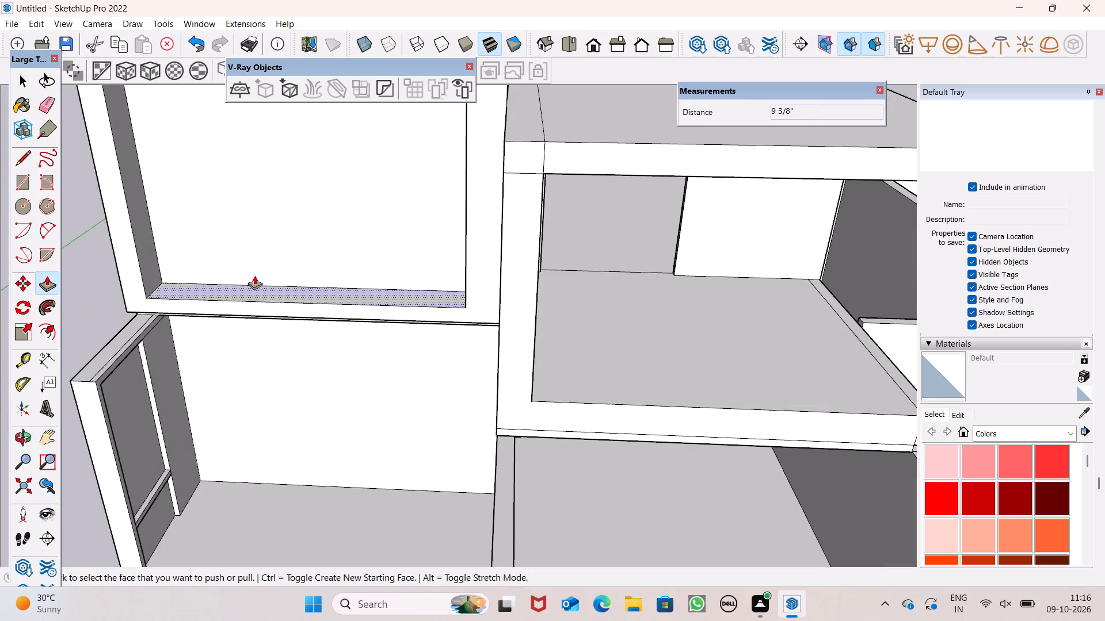
middle_click_drag(249, 235, 247, 271)
scroll(246, 271, "up", 1)
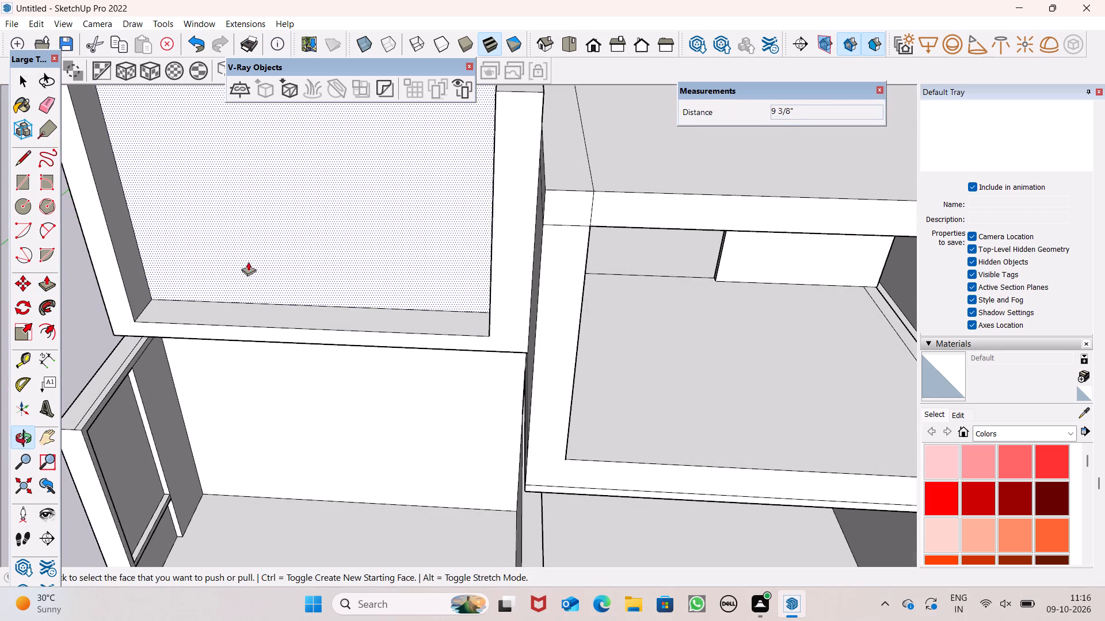
scroll(247, 274, "down", 3)
scroll(96, 208, "down", 1)
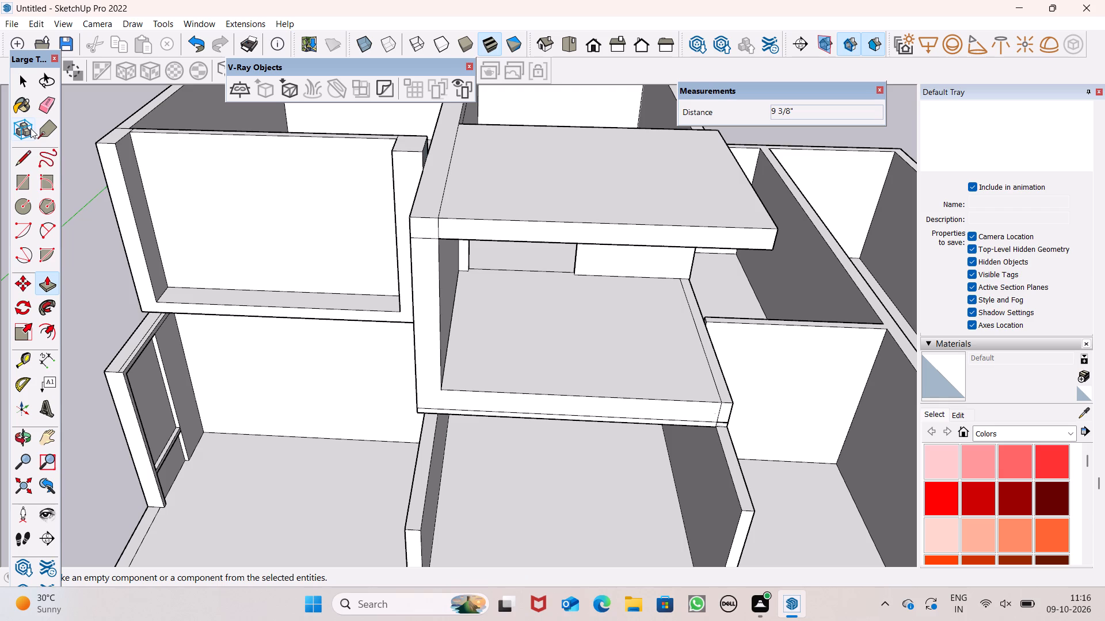
scroll(59, 196, "down", 6)
scroll(146, 272, "down", 6)
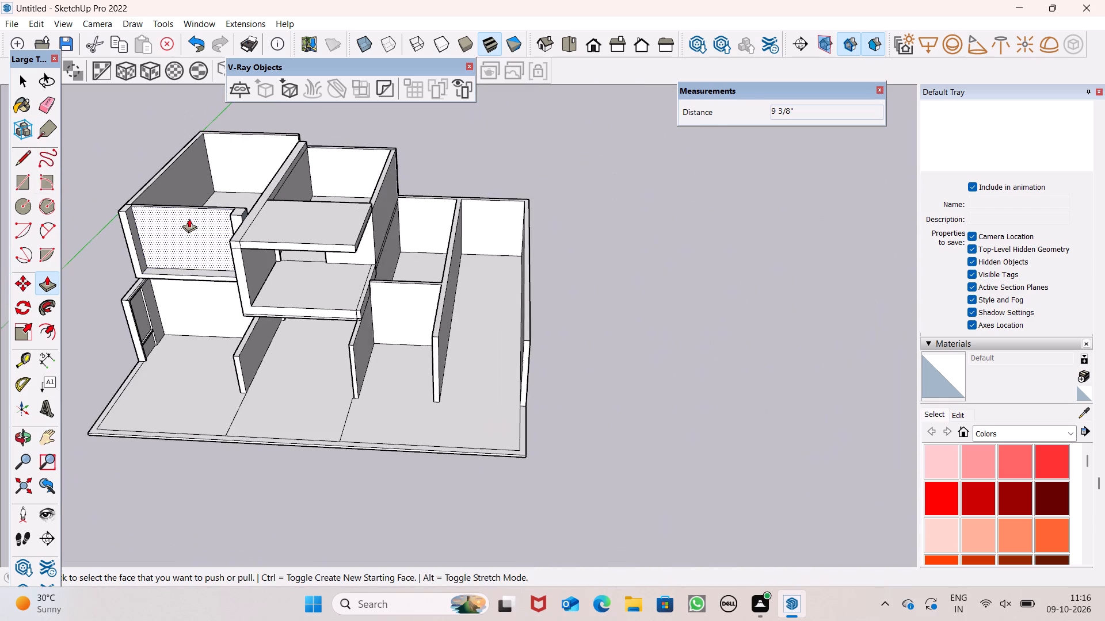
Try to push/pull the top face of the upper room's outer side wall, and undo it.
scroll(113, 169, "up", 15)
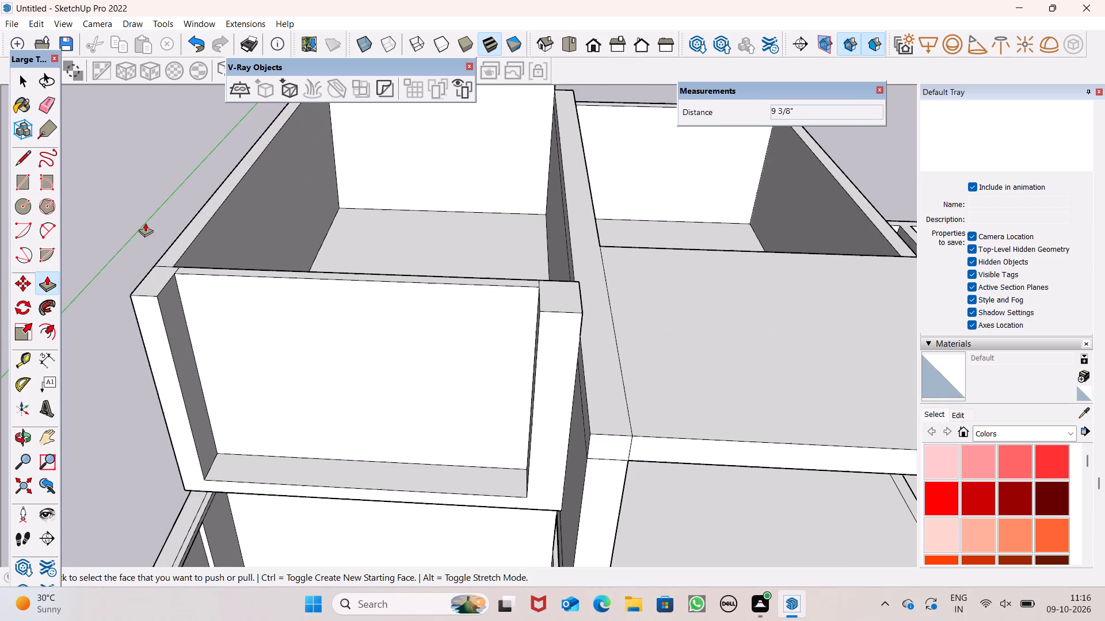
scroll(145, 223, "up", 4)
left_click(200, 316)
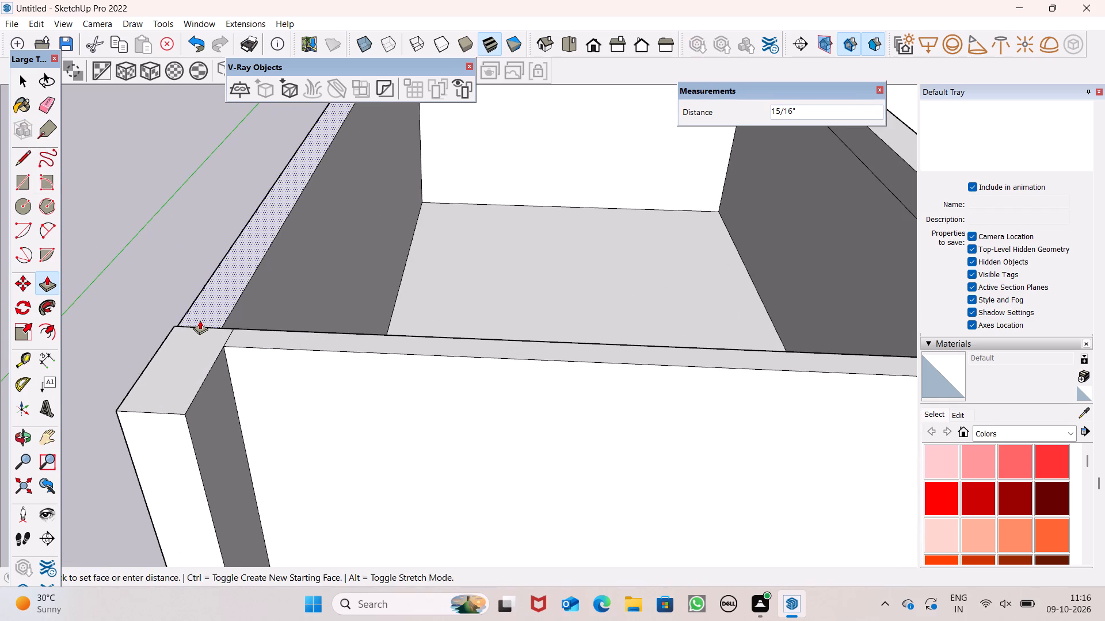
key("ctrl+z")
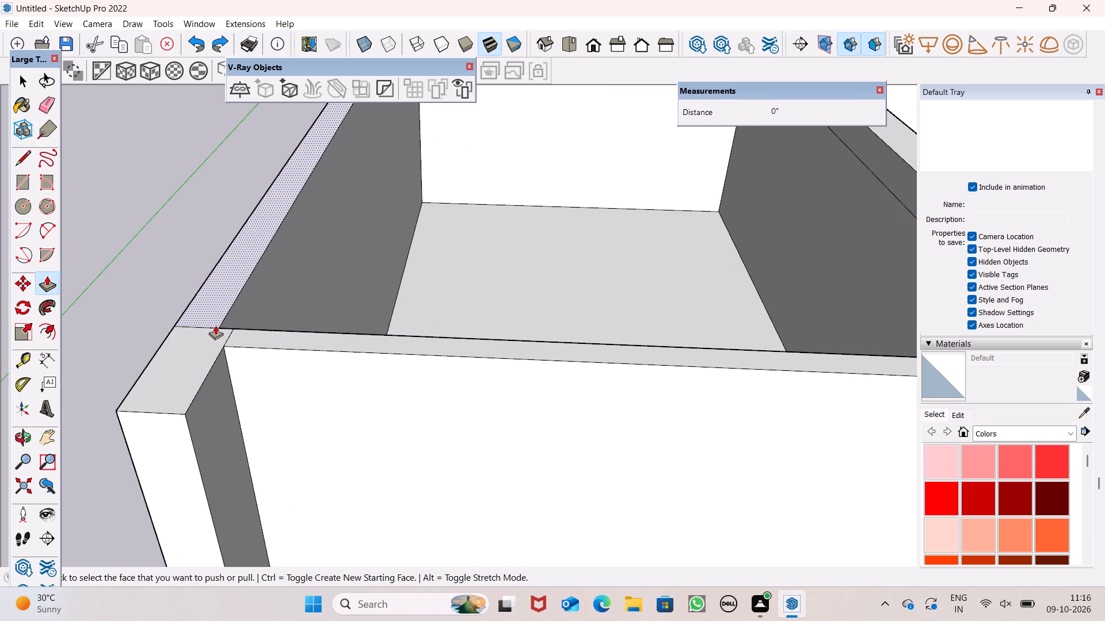
Erase the edge on top of the outer side wall where it meets the frame's outer end strip.
key("space")
left_click(48, 101)
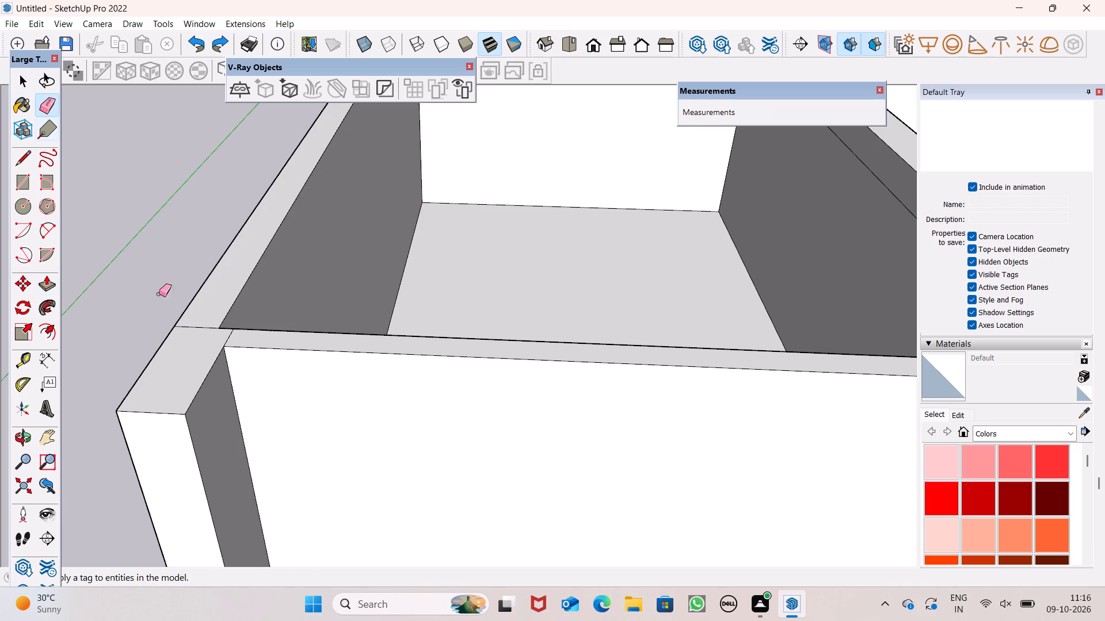
left_click_drag(197, 327, 199, 335)
Examine the upper room's wall tops, inner faces and floor from several sides.
scroll(199, 288, "down", 1)
scroll(157, 313, "down", 7)
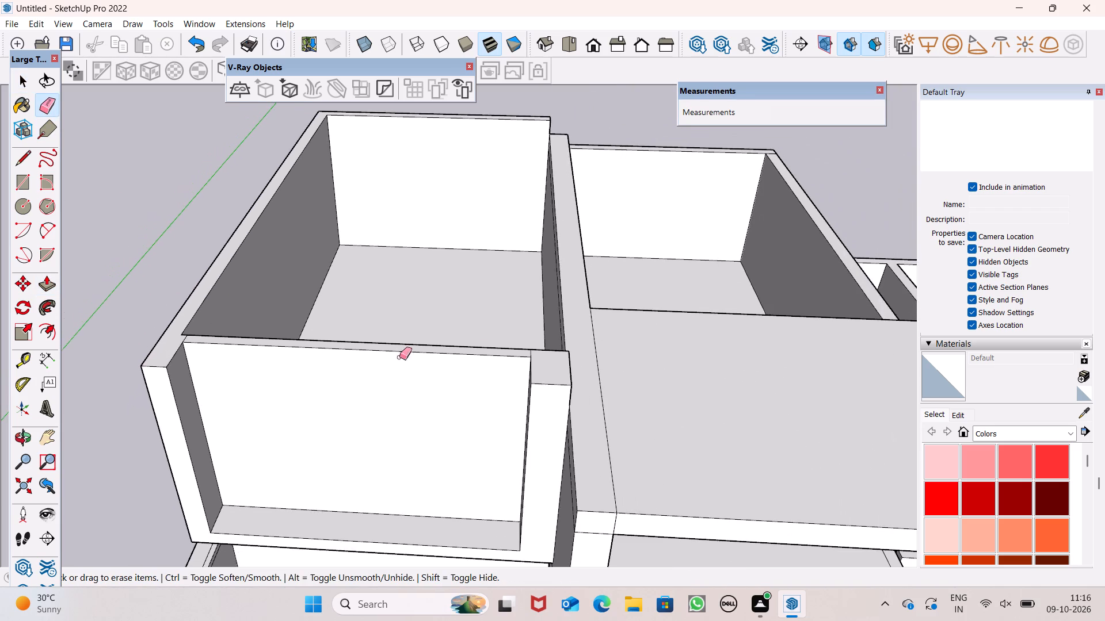
scroll(559, 376, "up", 6)
middle_click_drag(556, 391, 430, 536)
scroll(426, 535, "up", 1)
scroll(436, 507, "down", 6)
middle_click_drag(448, 504, 957, 378)
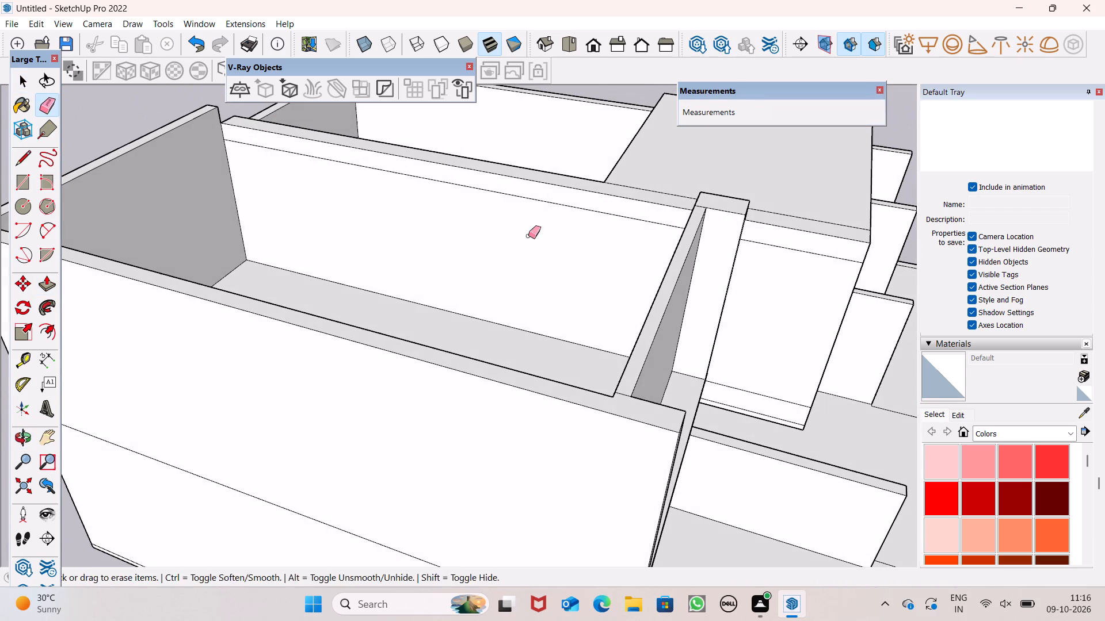
scroll(128, 105, "up", 2)
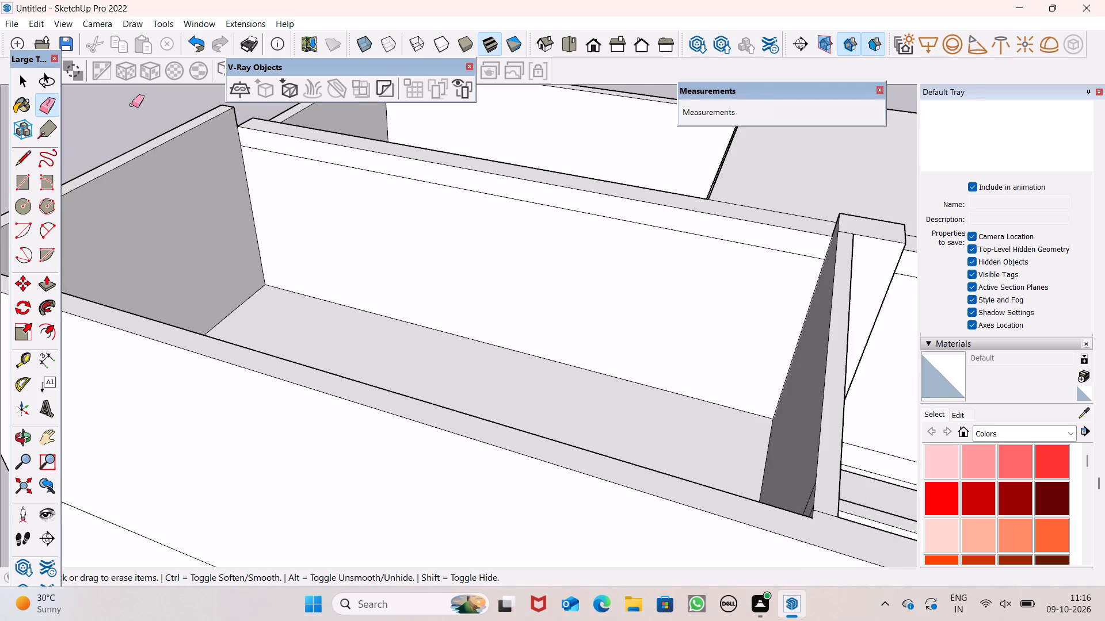
scroll(121, 167, "down", 3)
scroll(304, 230, "down", 3)
scroll(310, 243, "up", 1)
middle_click_drag(314, 248, 533, 278)
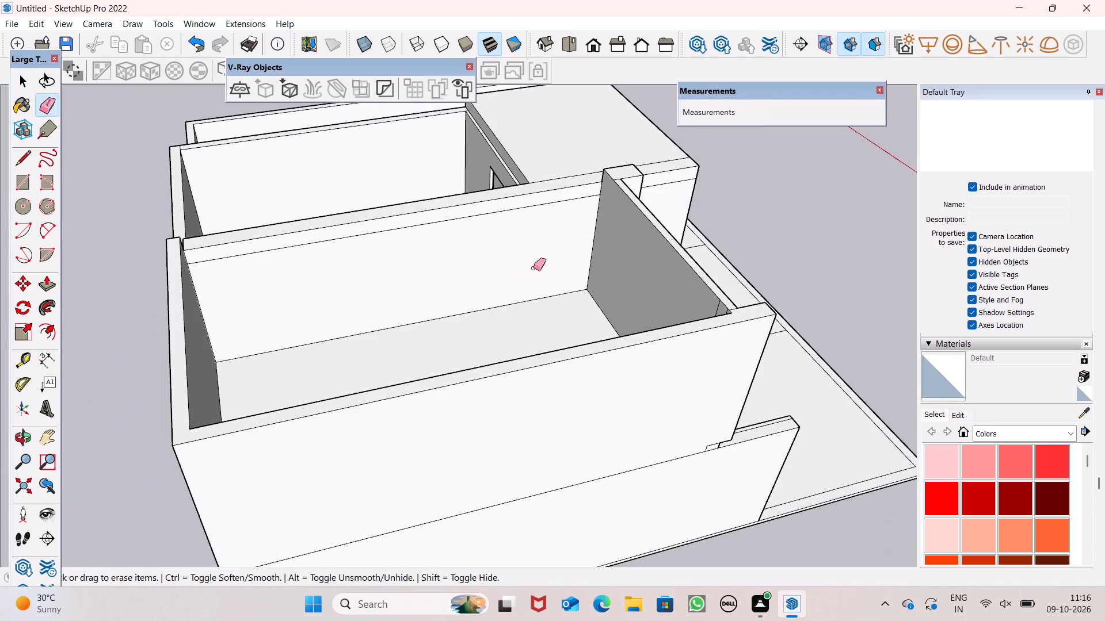
scroll(532, 267, "up", 5)
scroll(518, 254, "down", 5)
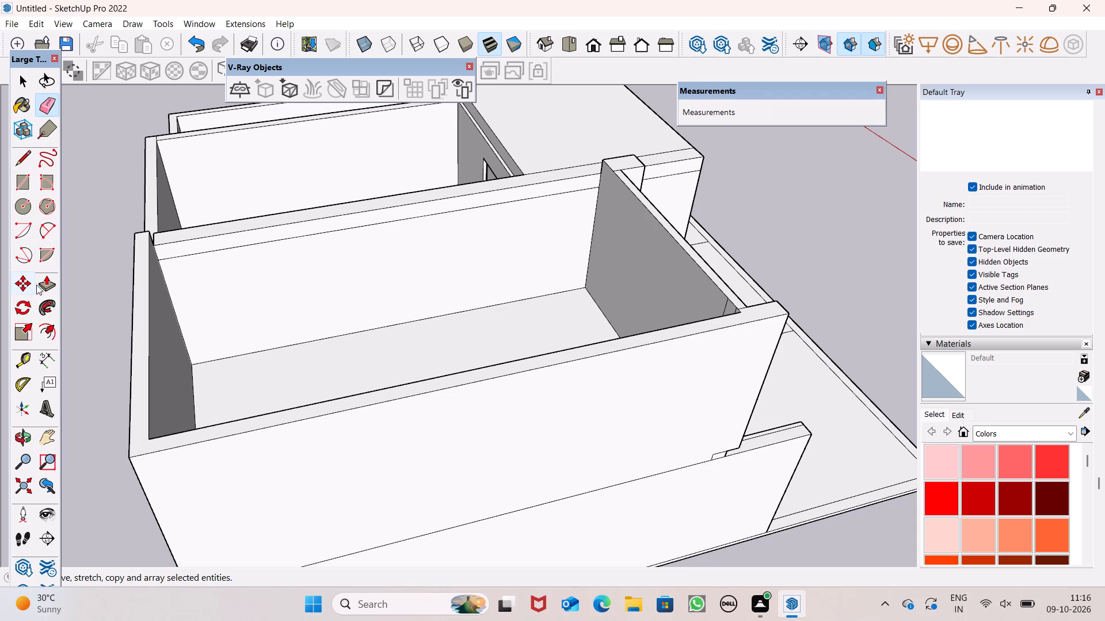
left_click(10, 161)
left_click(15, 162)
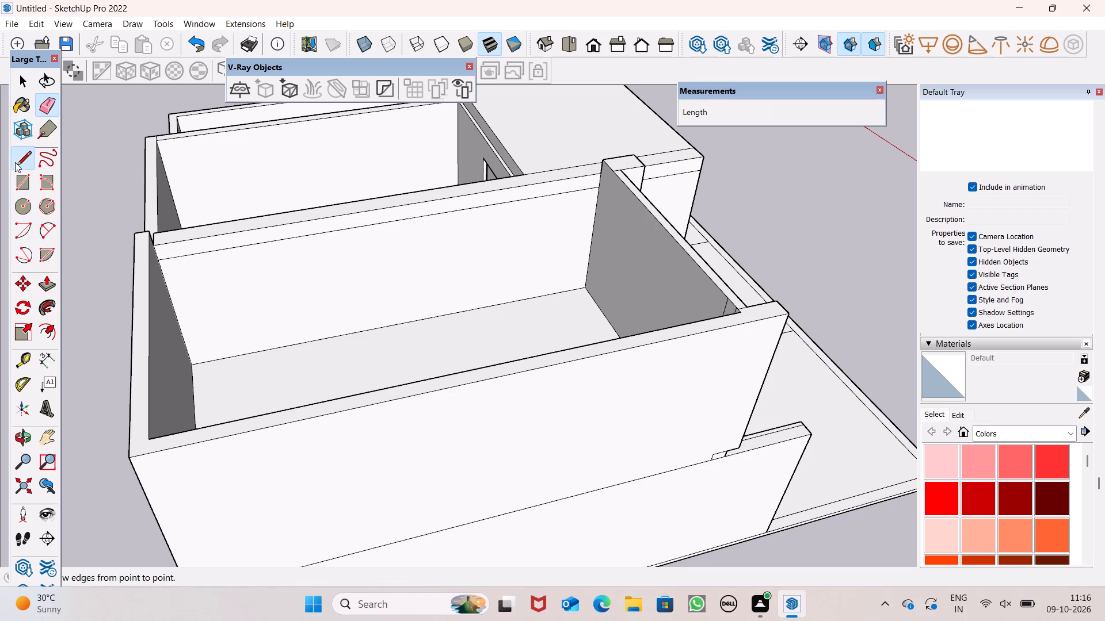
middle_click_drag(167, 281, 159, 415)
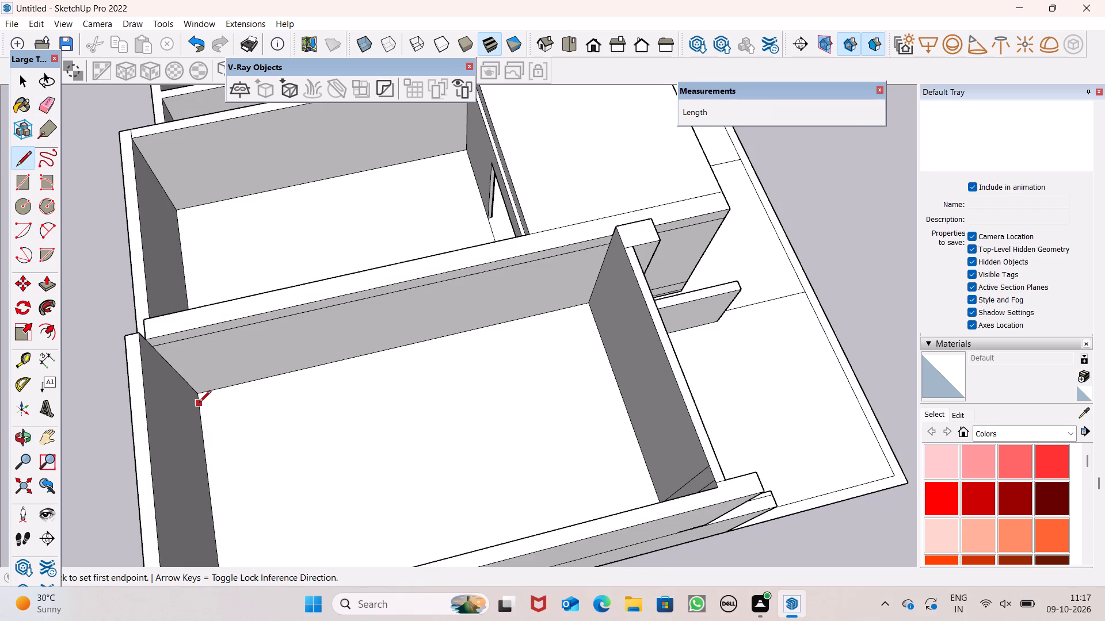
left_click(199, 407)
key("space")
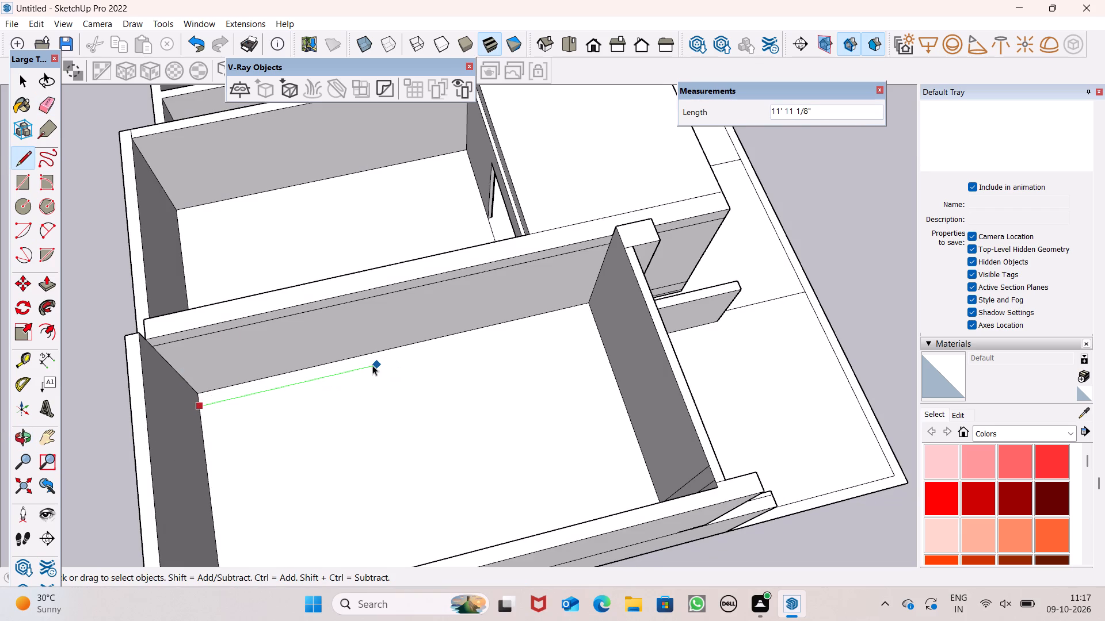
Place a guide line on the upper room's floor, 6" from the foot of the balcony-side wall.
left_click(18, 162)
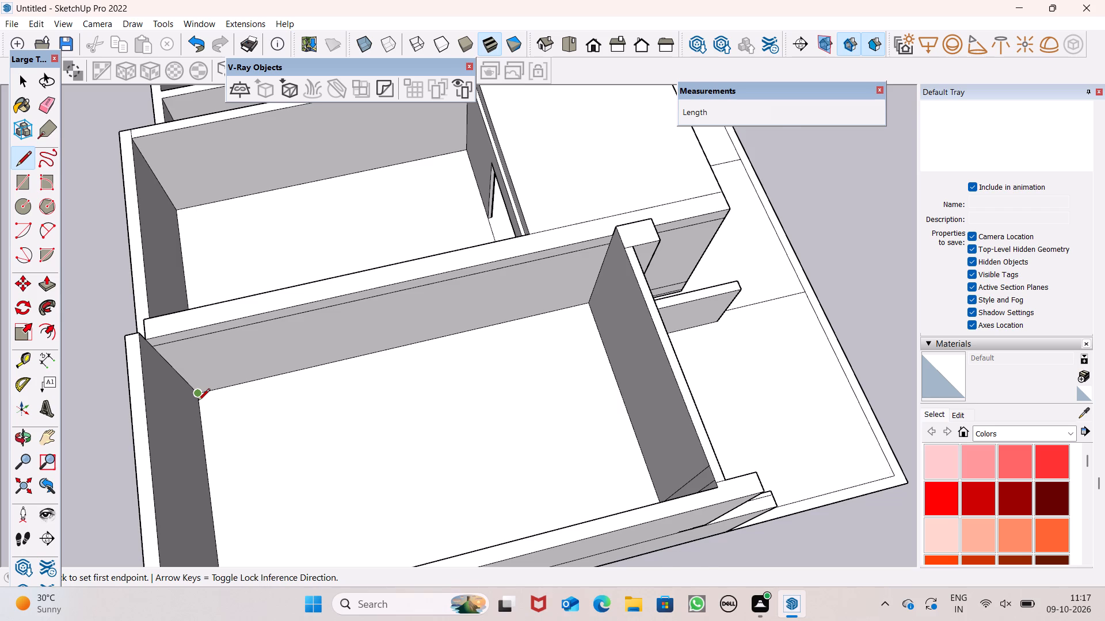
scroll(200, 401, "up", 6)
middle_click_drag(200, 400, 200, 406)
scroll(192, 409, "up", 5)
scroll(192, 409, "down", 1)
scroll(192, 409, "up", 1)
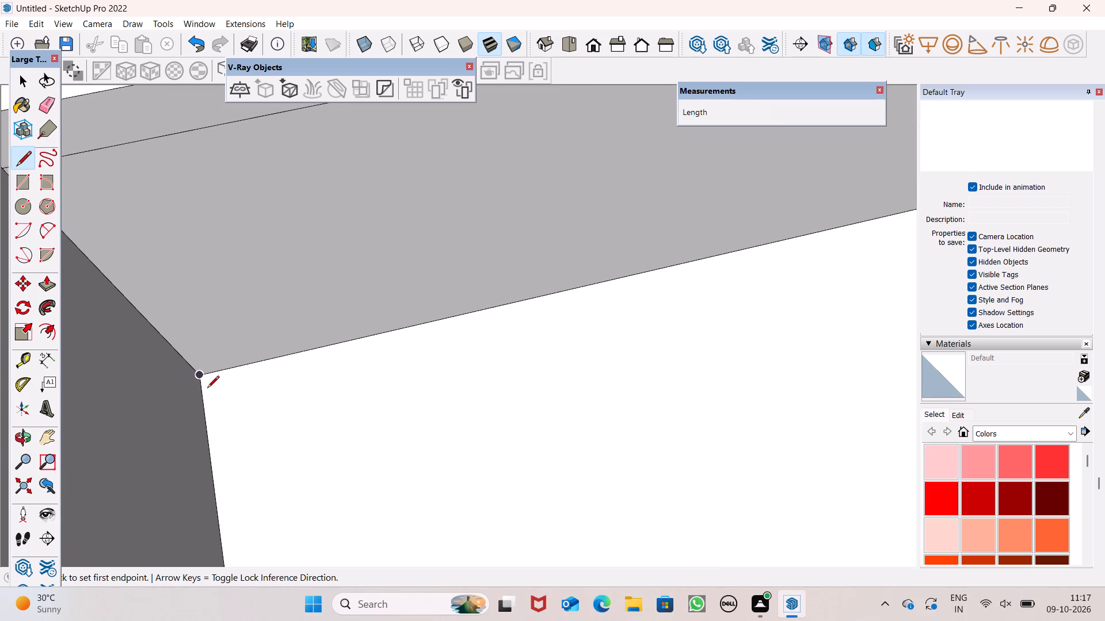
left_click(24, 361)
left_click_drag(283, 359, 295, 380)
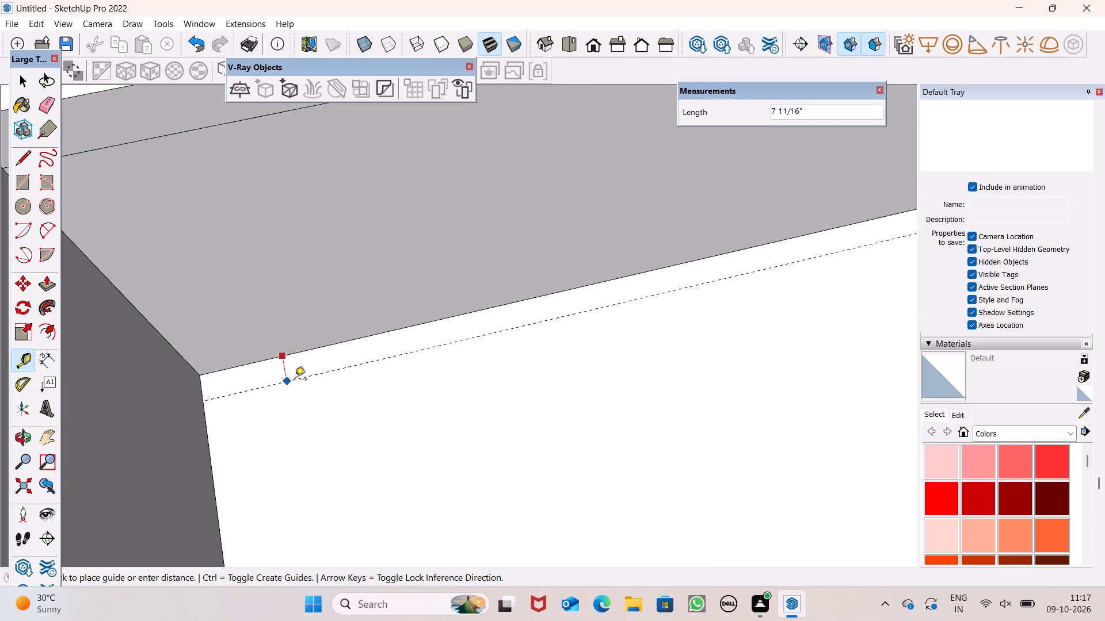
left_click_drag(295, 380, 296, 382)
key("6")
key("shift+quotedbl")
key("Return")
Draw a line about 27' 2 9/16" long on the 6" guide across the upper room's floor, from end wall to end wall.
left_click(16, 154)
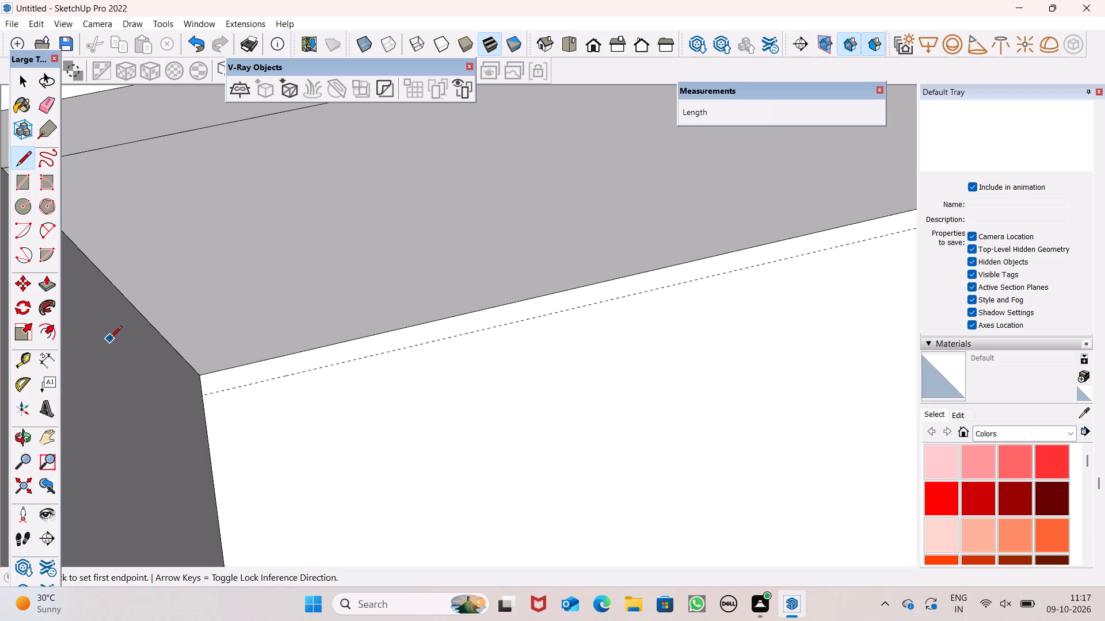
left_click(204, 396)
scroll(562, 308, "down", 12)
scroll(431, 323, "up", 1)
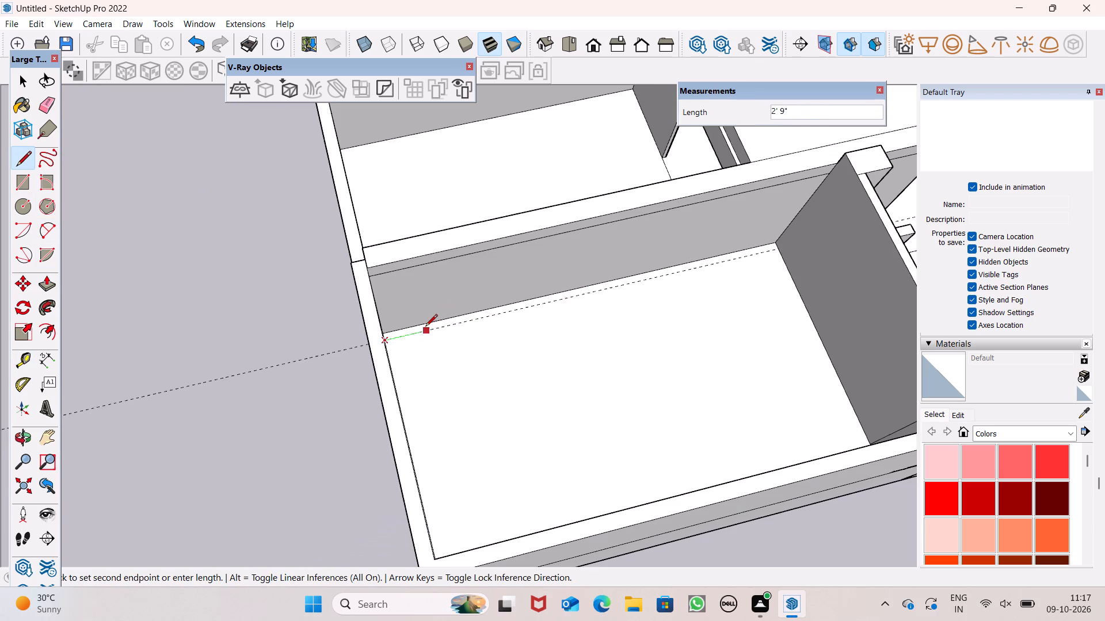
left_click(783, 243)
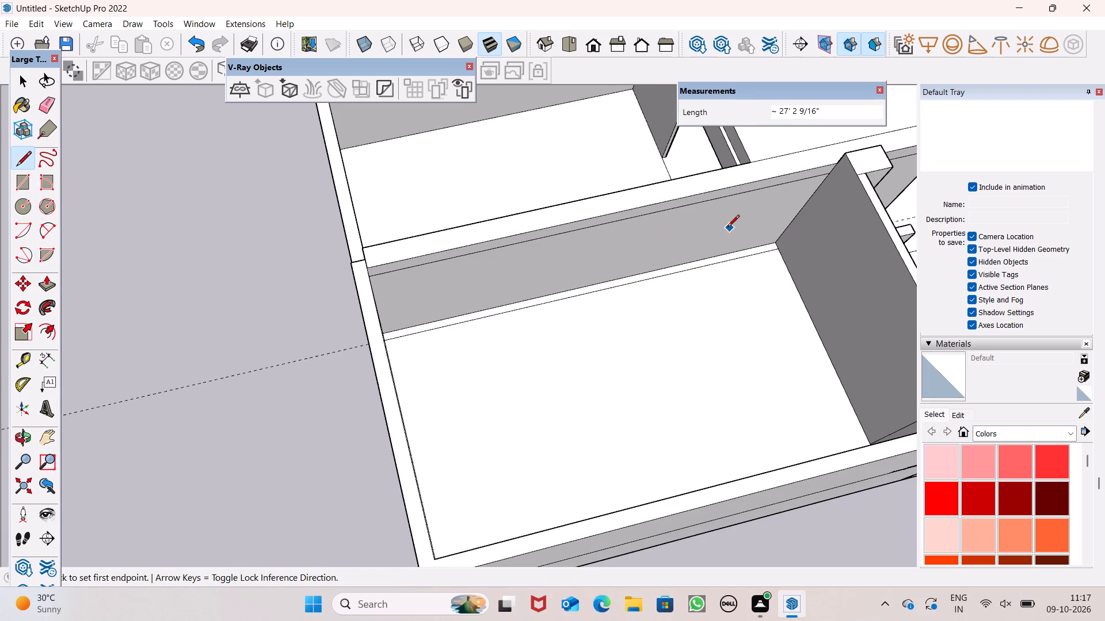
key("space")
Pull the 6" floor strip beside the balcony-side wall up 8' 2 13/16", and its top a further 1' 11 9/16".
scroll(262, 256, "down", 2)
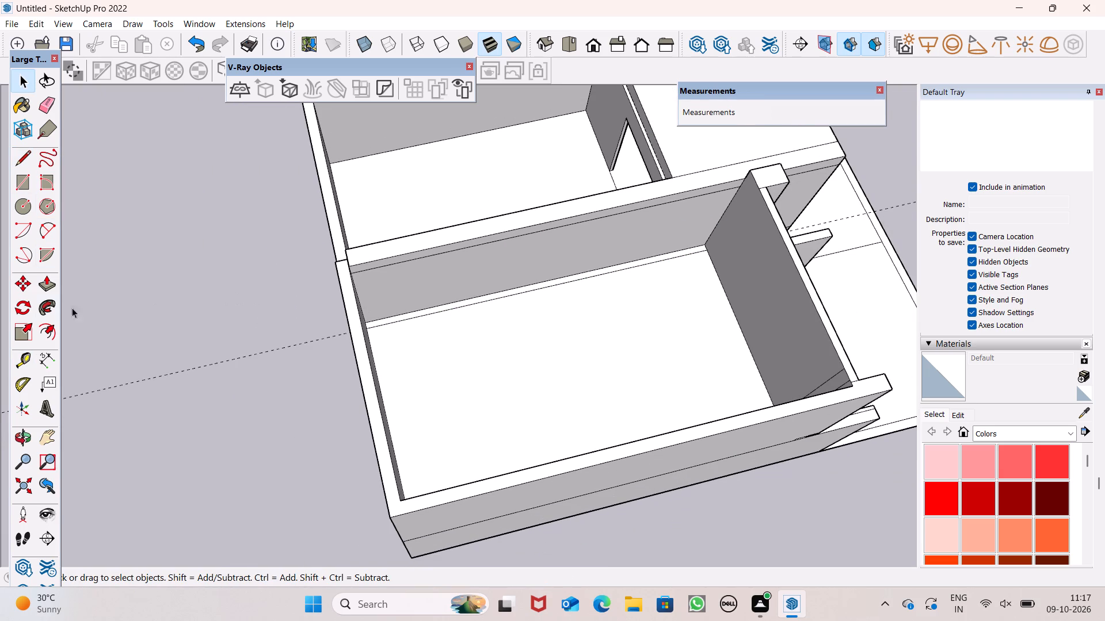
left_click(48, 287)
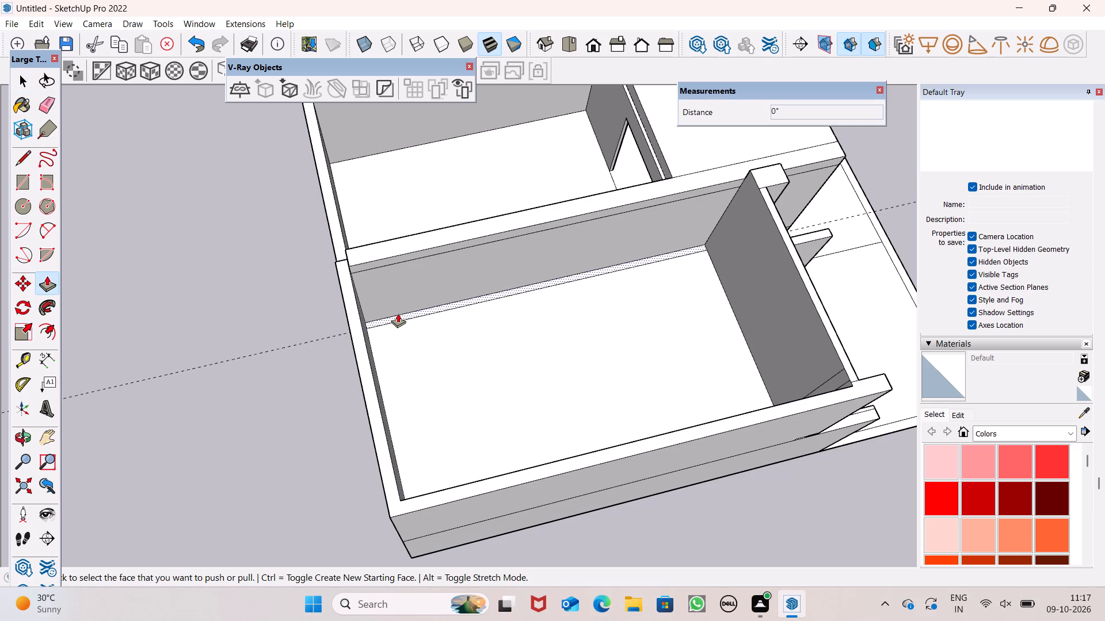
left_click_drag(399, 316, 354, 294)
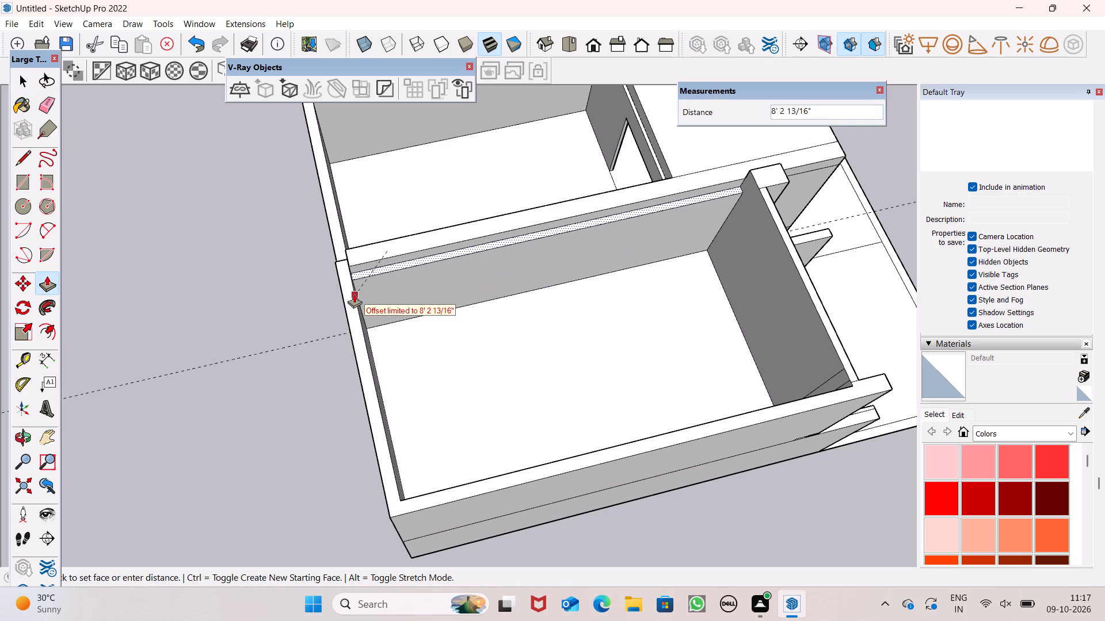
left_click_drag(354, 294, 352, 294)
scroll(364, 268, "up", 1)
scroll(364, 268, "down", 1)
scroll(364, 268, "up", 5)
left_click_drag(355, 279, 338, 278)
Examine the thickened upper-room wall and the whole house from the outer side around to the front.
scroll(257, 254, "down", 2)
scroll(257, 254, "up", 1)
scroll(255, 256, "down", 4)
scroll(165, 267, "down", 9)
middle_click_drag(294, 355, 144, 305)
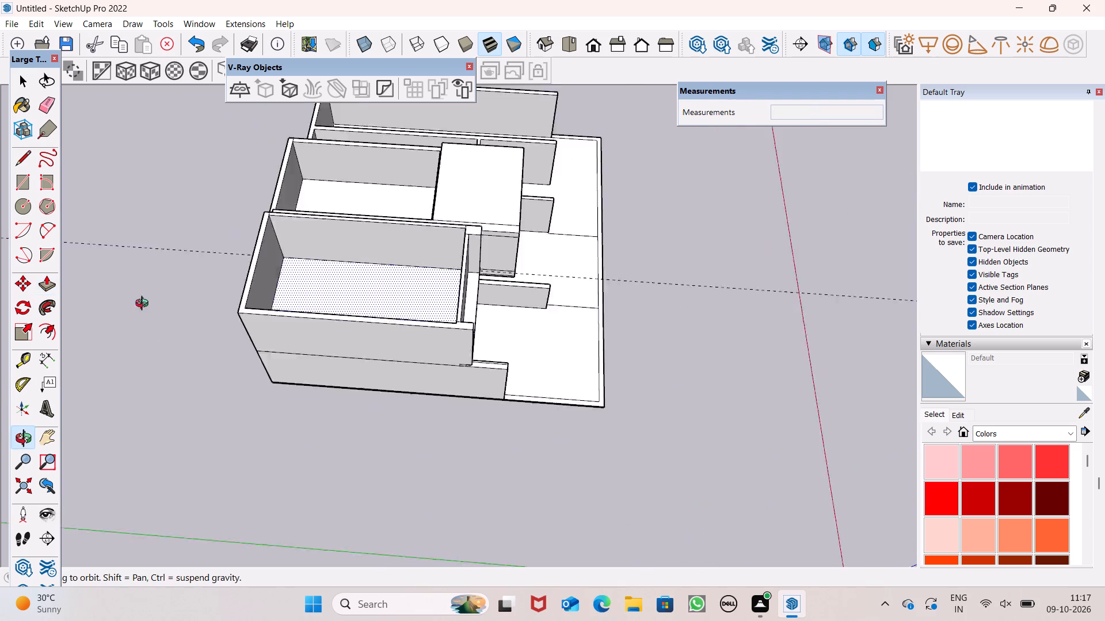
middle_click_drag(144, 305, 0, 259)
scroll(65, 262, "down", 4)
middle_click_drag(238, 298, 0, 165)
scroll(360, 175, "up", 4)
middle_click_drag(501, 275, 430, 251)
scroll(377, 202, "up", 2)
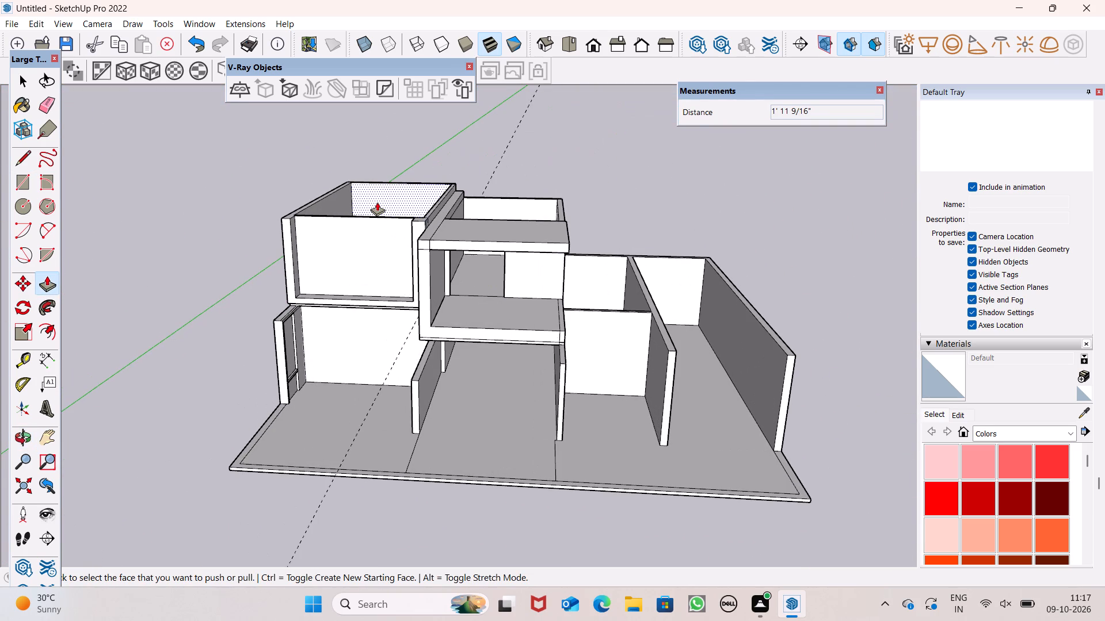
Draw a rectangle about 12' 4" by 7' 1" for a window on the upper room's recessed front wall, inside the projecting frame.
scroll(368, 201, "up", 1)
middle_click_drag(369, 213, 444, 362)
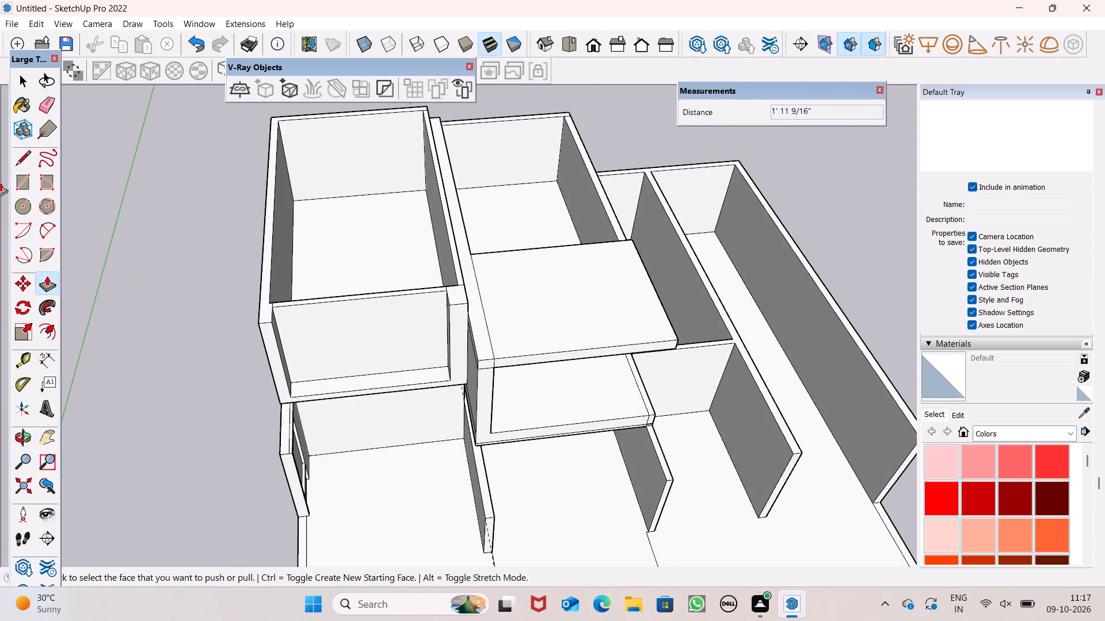
left_click(20, 163)
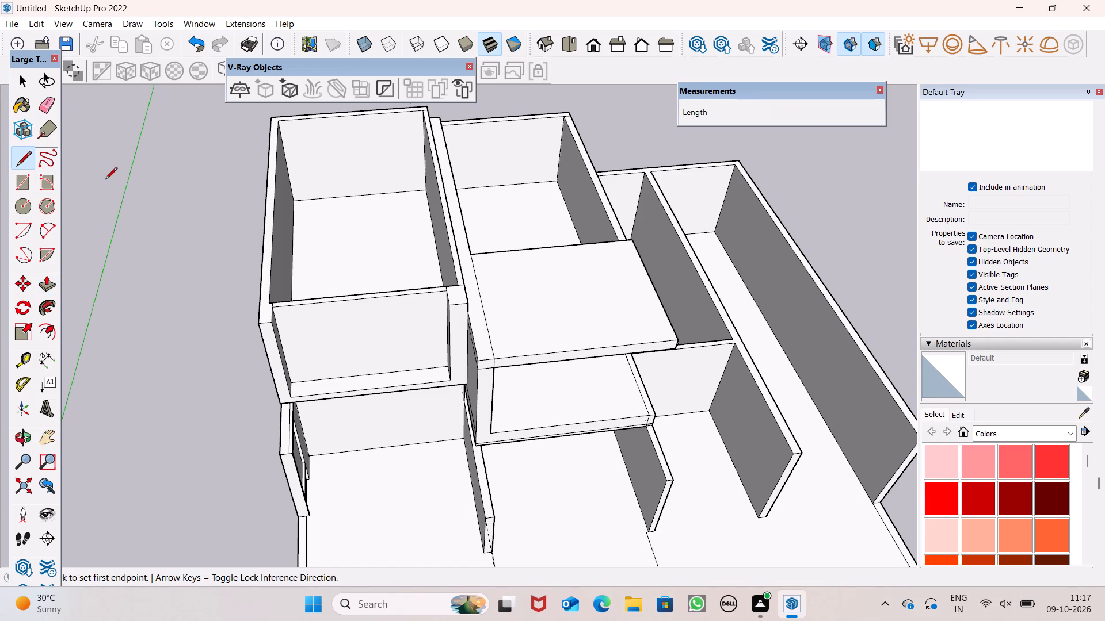
scroll(274, 301, "up", 4)
middle_click_drag(334, 336, 285, 281)
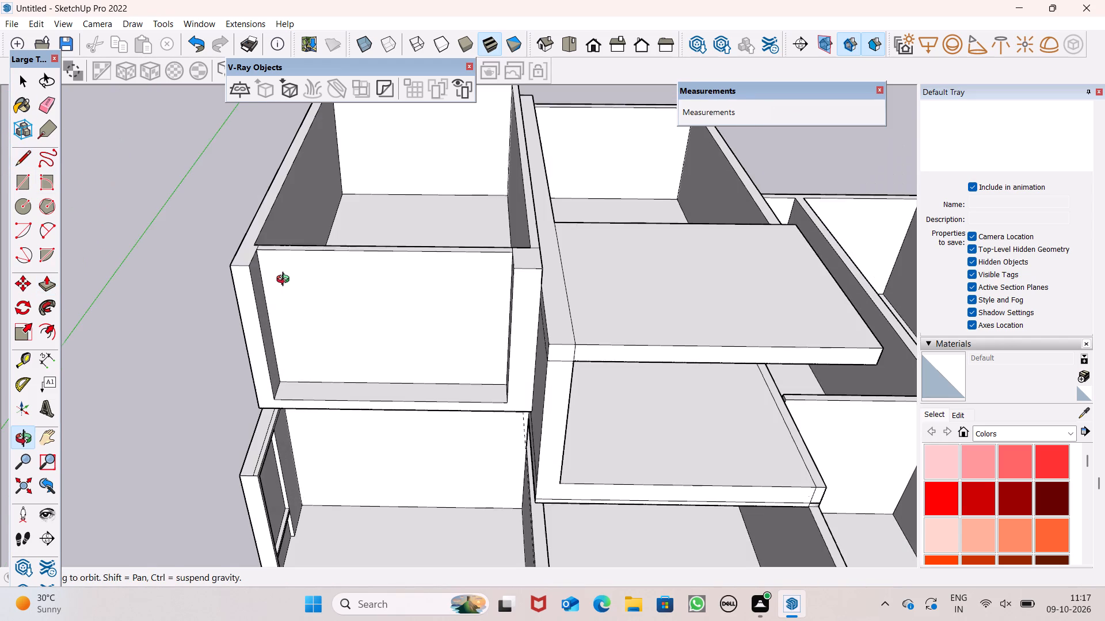
middle_click_drag(285, 281, 287, 255)
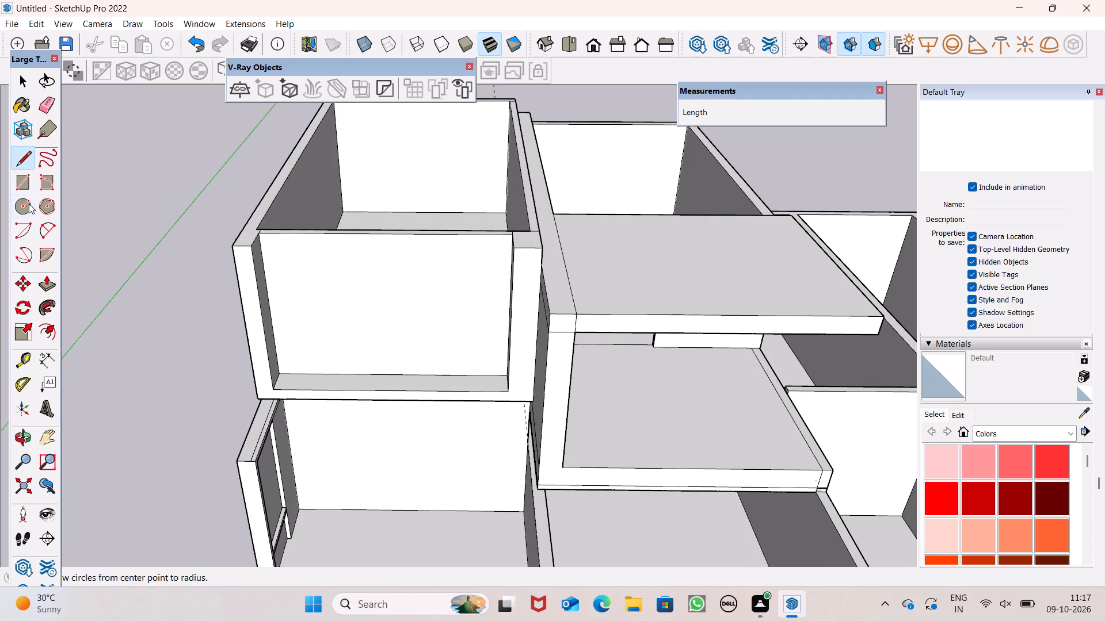
left_click(25, 185)
middle_click_drag(326, 320, 384, 301)
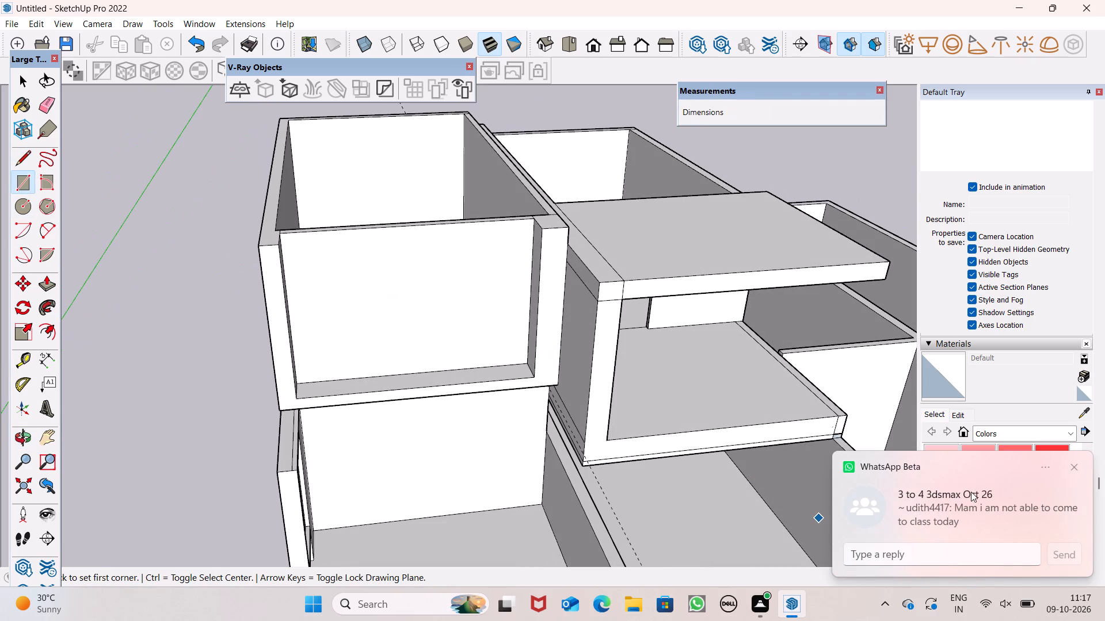
left_click(1077, 468)
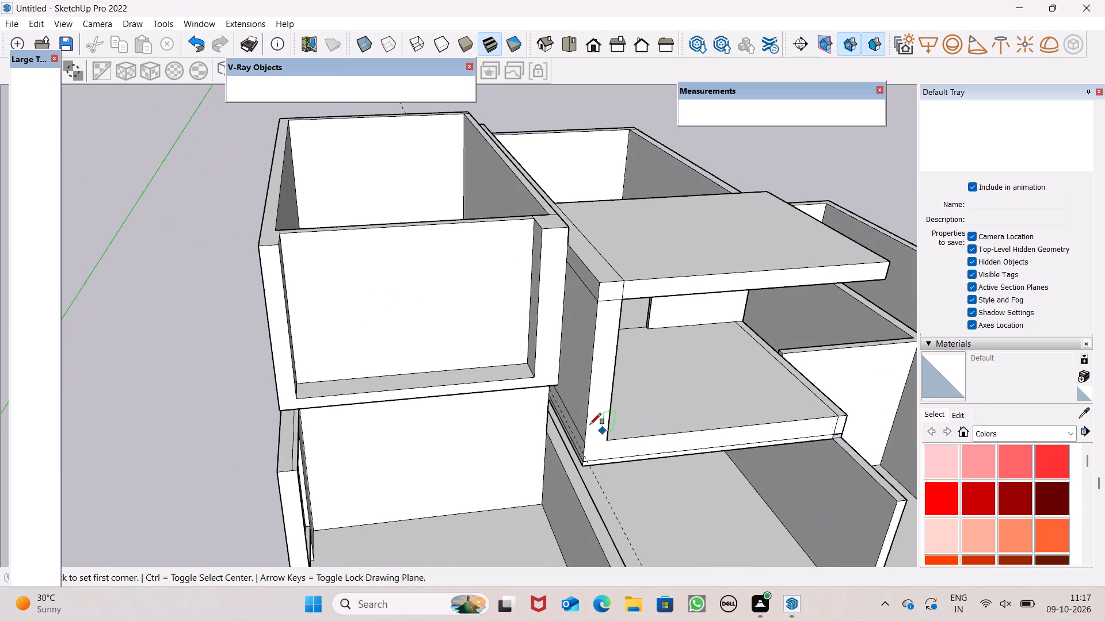
scroll(557, 410, "up", 1)
middle_click_drag(449, 310, 405, 301)
scroll(405, 301, "up", 1)
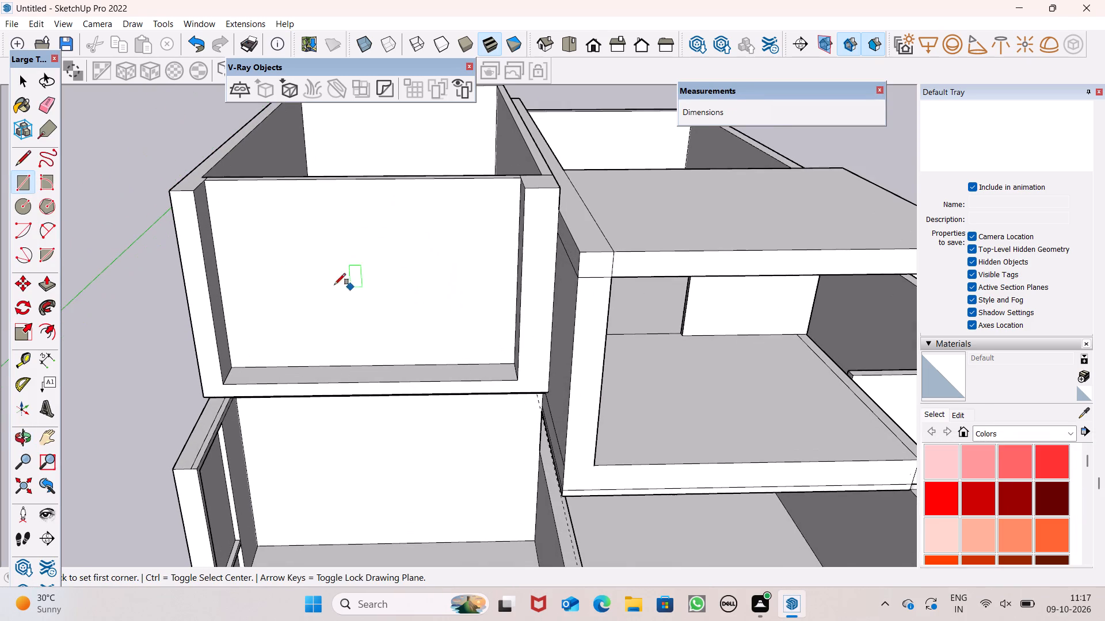
scroll(327, 283, "up", 2)
middle_click_drag(336, 300, 347, 282)
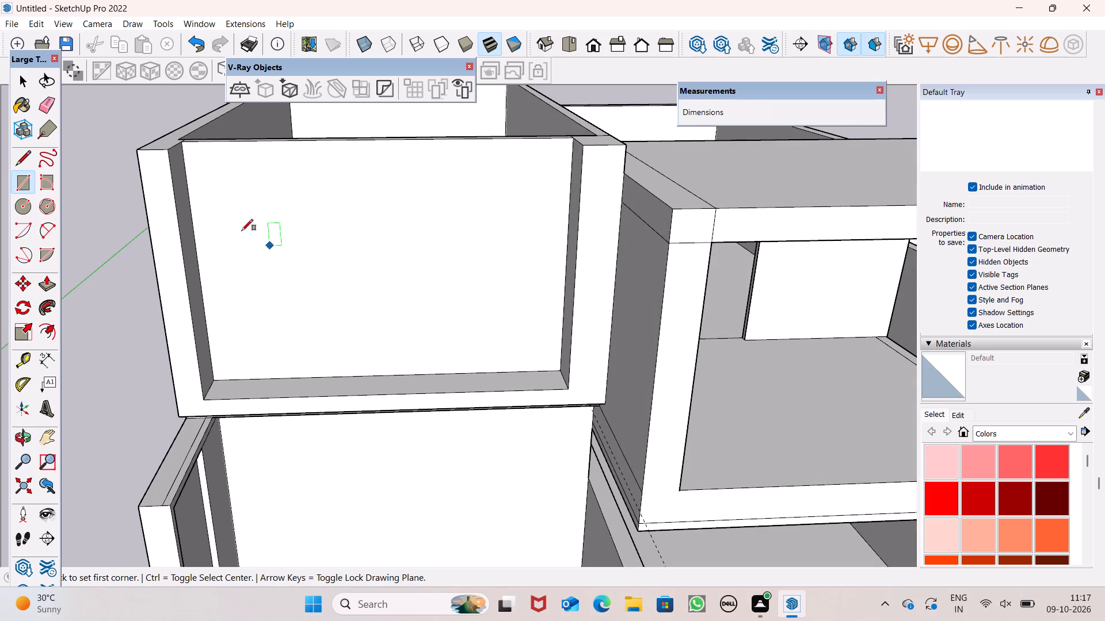
left_click(202, 165)
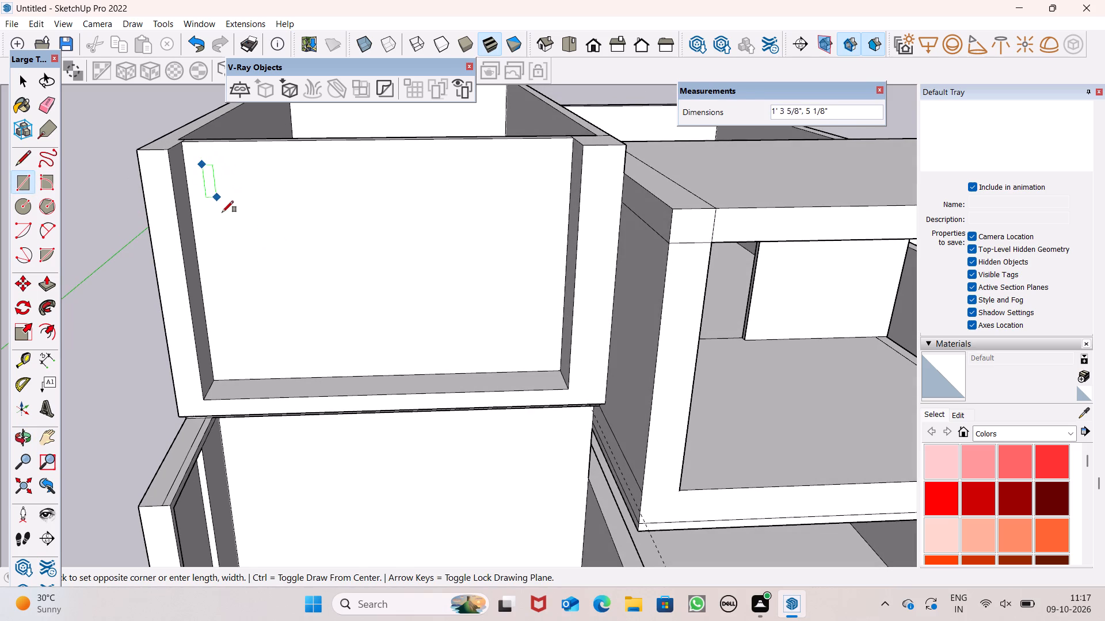
key("space")
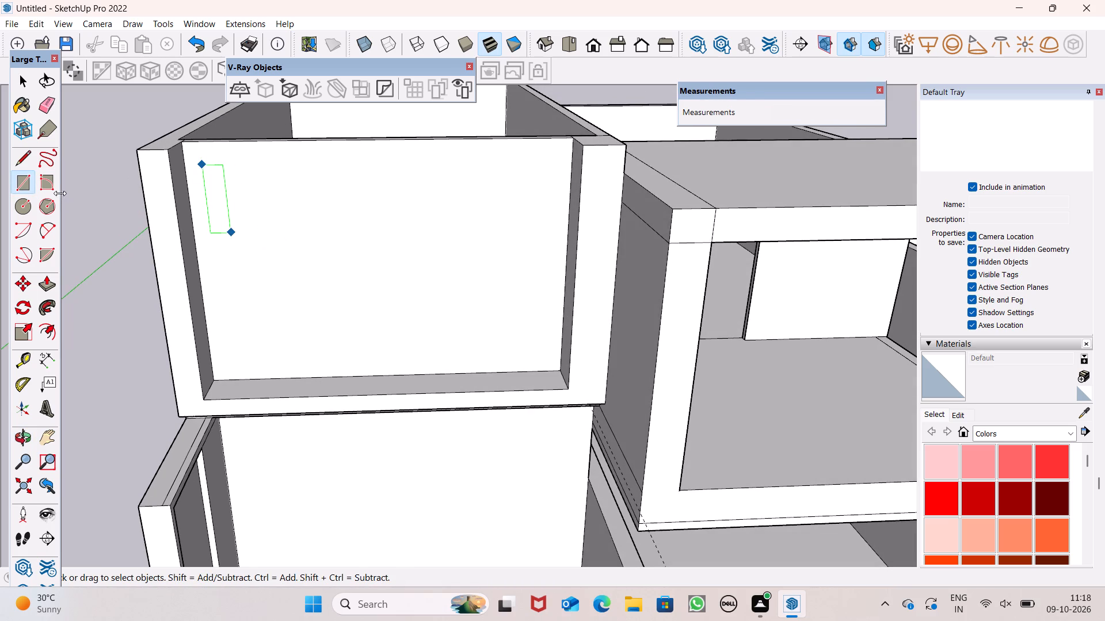
left_click(26, 189)
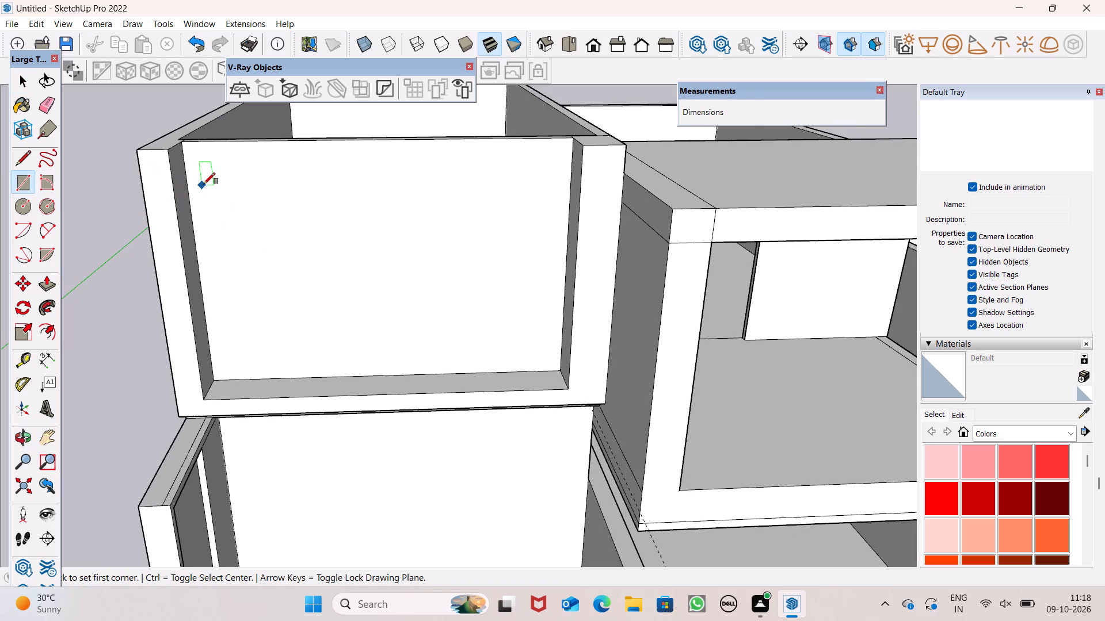
left_click(204, 175)
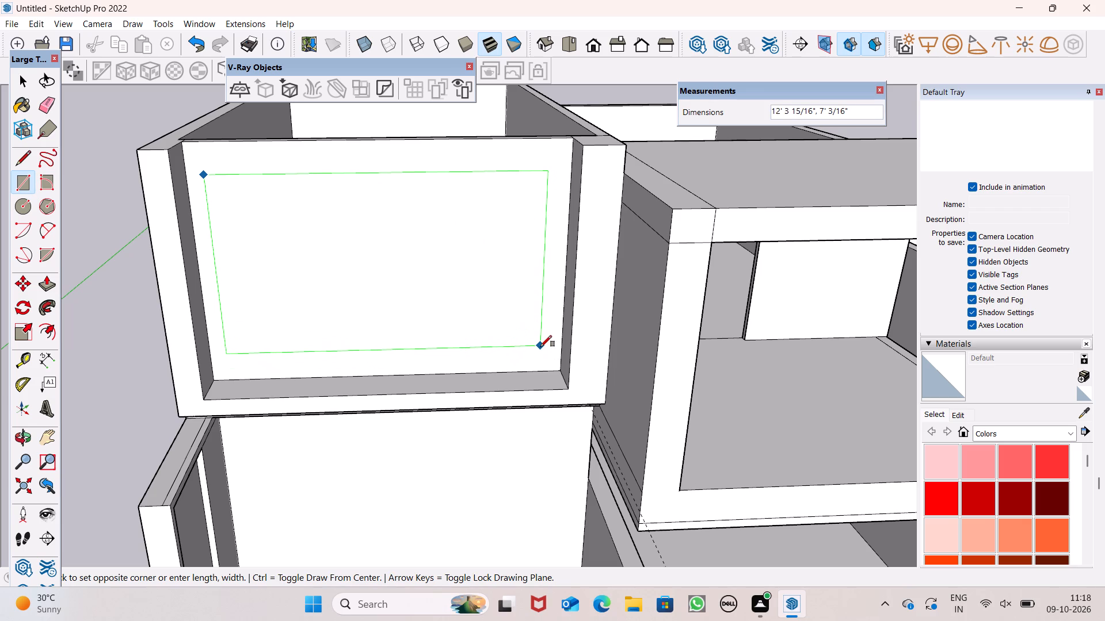
left_click(541, 348)
key("space")
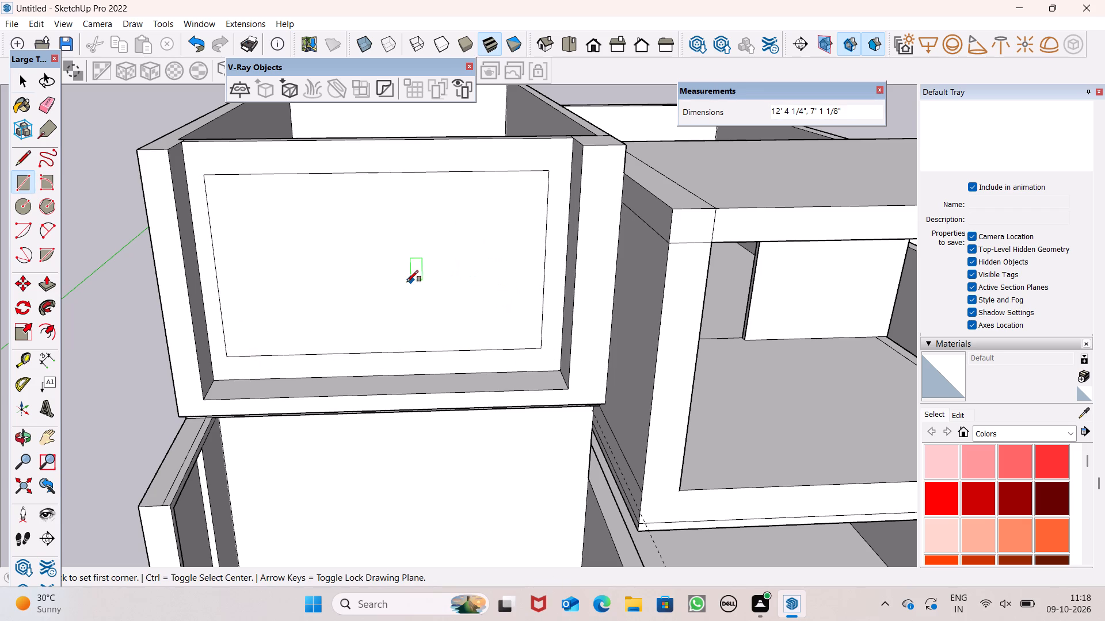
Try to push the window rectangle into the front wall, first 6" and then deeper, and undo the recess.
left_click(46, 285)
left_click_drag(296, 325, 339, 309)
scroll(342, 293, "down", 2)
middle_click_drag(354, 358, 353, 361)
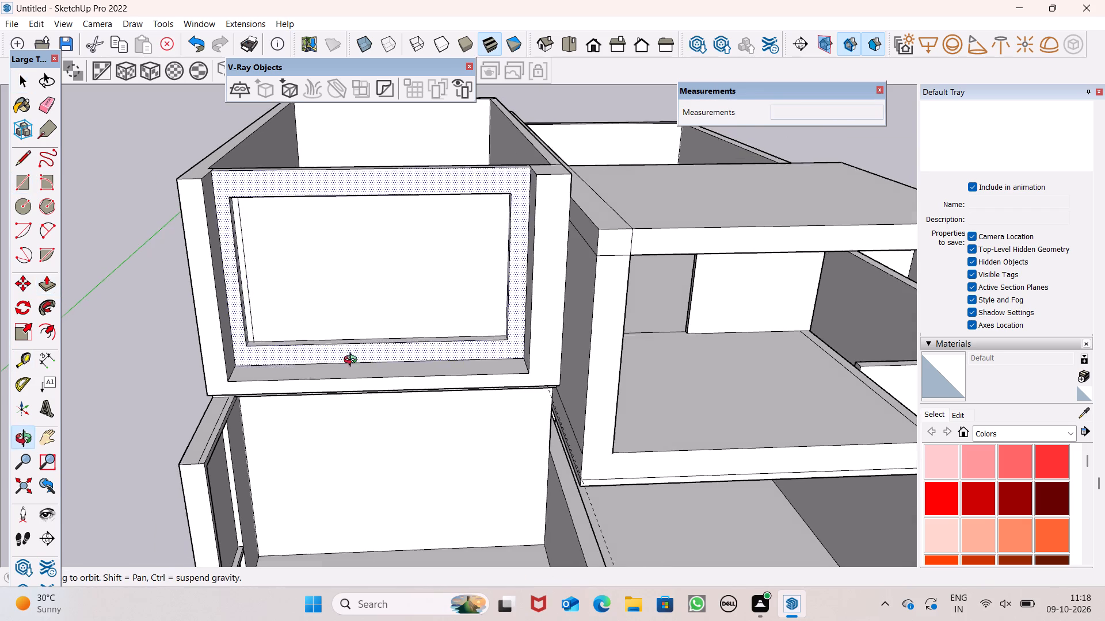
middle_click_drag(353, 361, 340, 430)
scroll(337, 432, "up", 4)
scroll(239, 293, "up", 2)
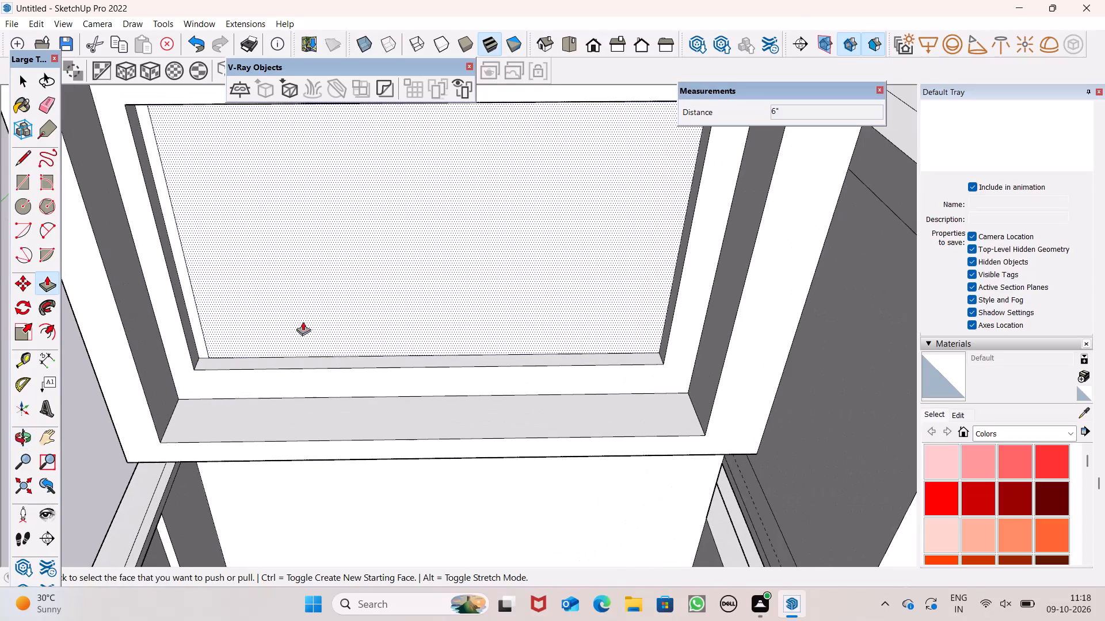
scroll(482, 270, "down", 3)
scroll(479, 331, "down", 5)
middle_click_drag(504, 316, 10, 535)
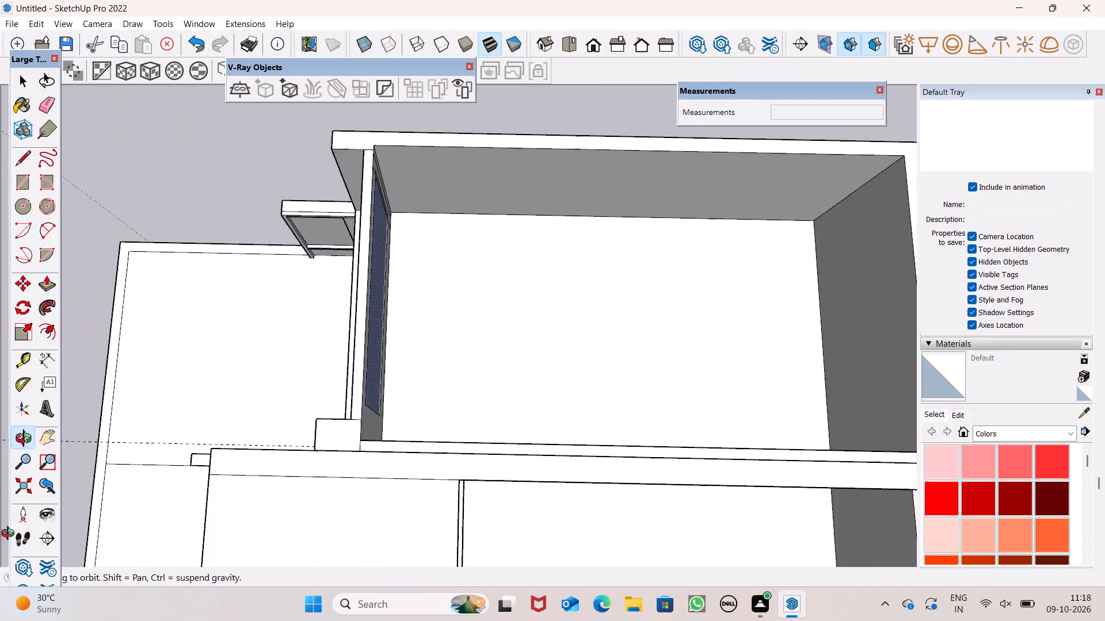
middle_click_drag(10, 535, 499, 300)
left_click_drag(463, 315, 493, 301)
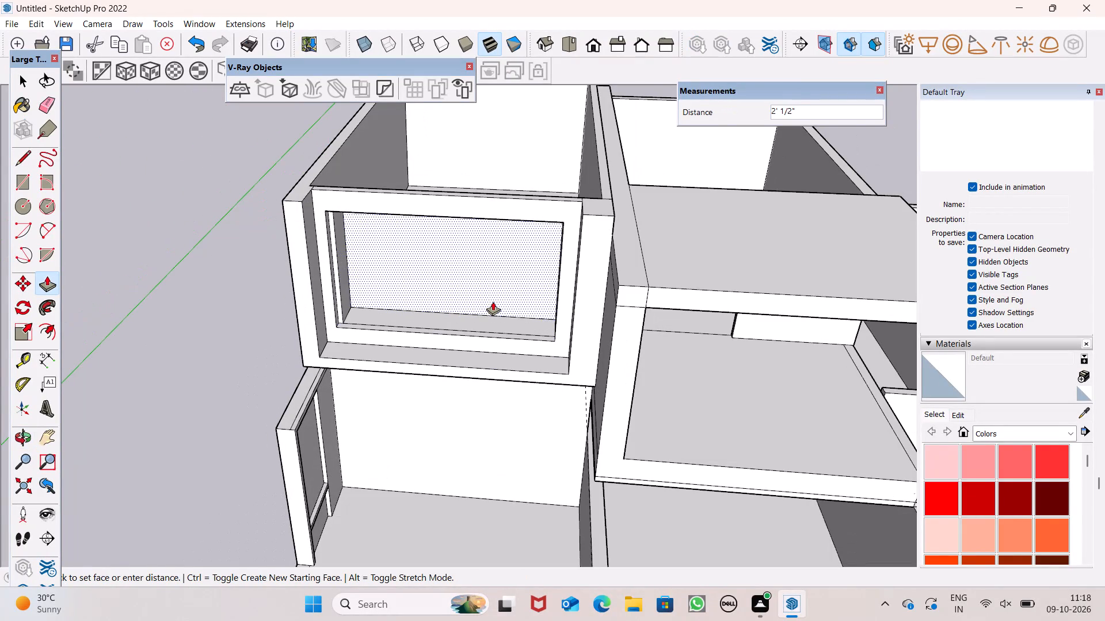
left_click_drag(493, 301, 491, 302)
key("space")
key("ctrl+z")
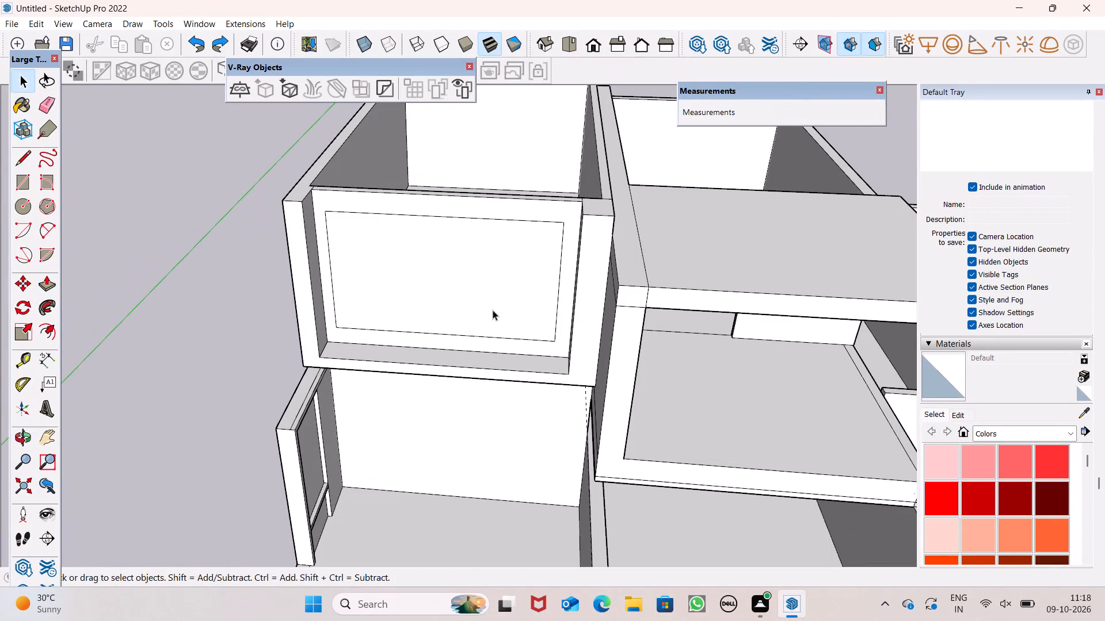
Erase the two stray vertical lines on the front wall's inner face, in the corner beside the outer side wall.
middle_click_drag(493, 309, 0, 332)
scroll(426, 151, "up", 2)
middle_click_drag(393, 306, 101, 344)
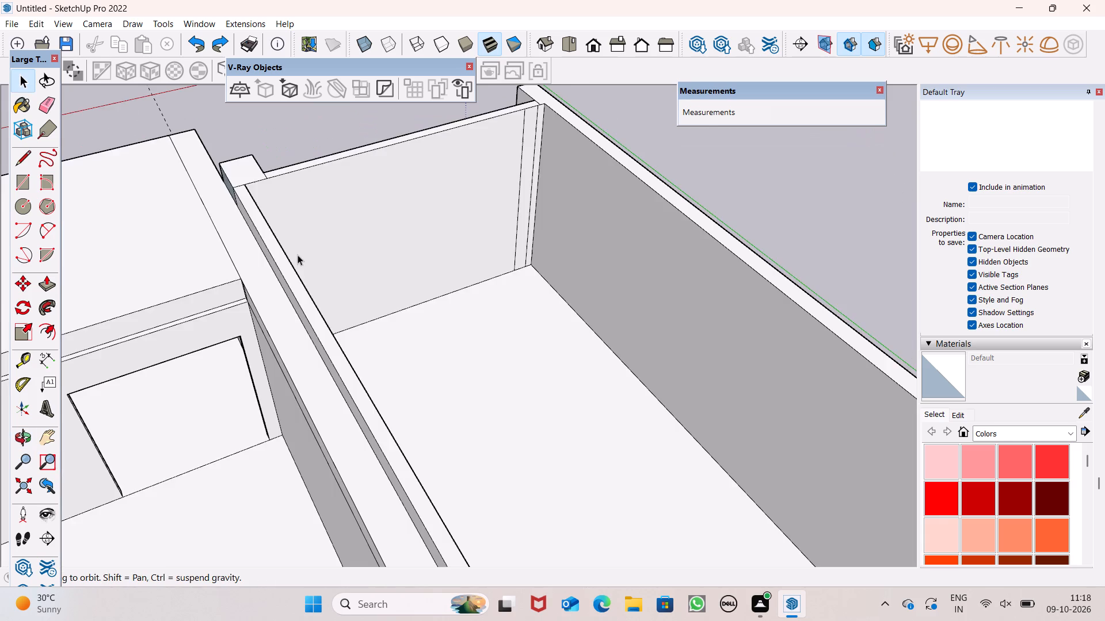
scroll(580, 181, "up", 6)
left_click(40, 113)
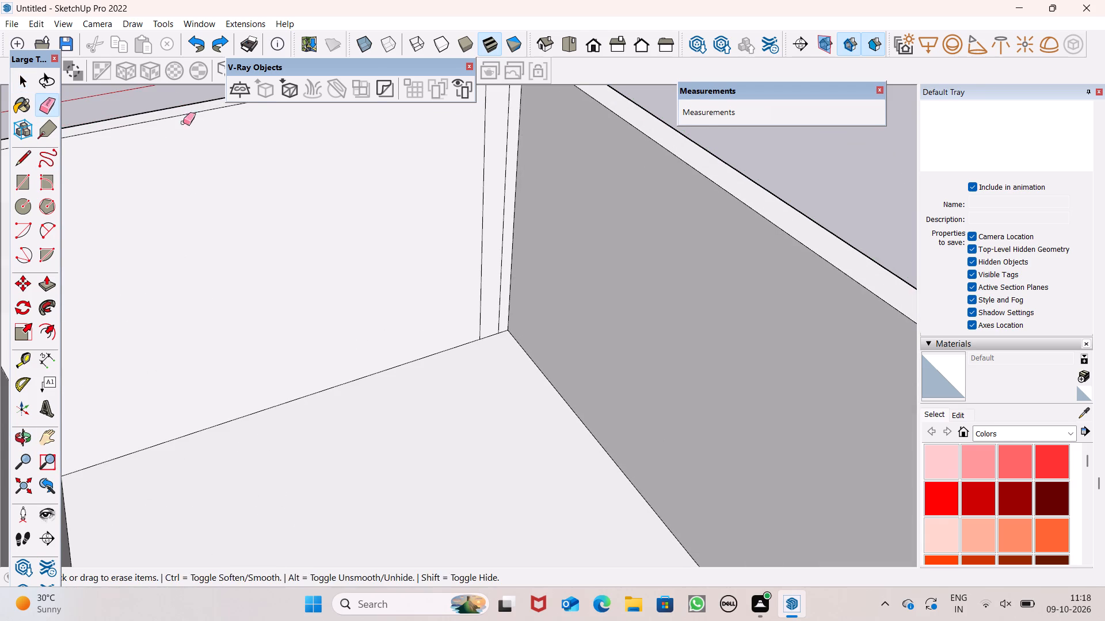
scroll(371, 128, "down", 2)
scroll(458, 239, "down", 5)
scroll(487, 168, "up", 6)
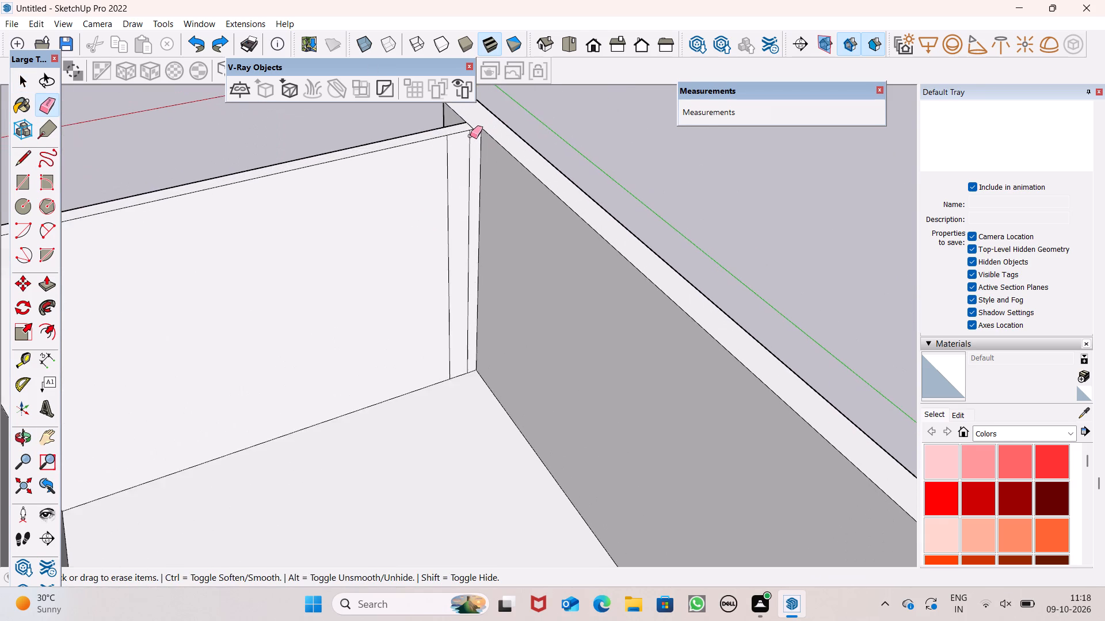
scroll(470, 136, "up", 1)
scroll(468, 147, "down", 1)
left_click_drag(468, 149, 435, 168)
scroll(409, 231, "down", 5)
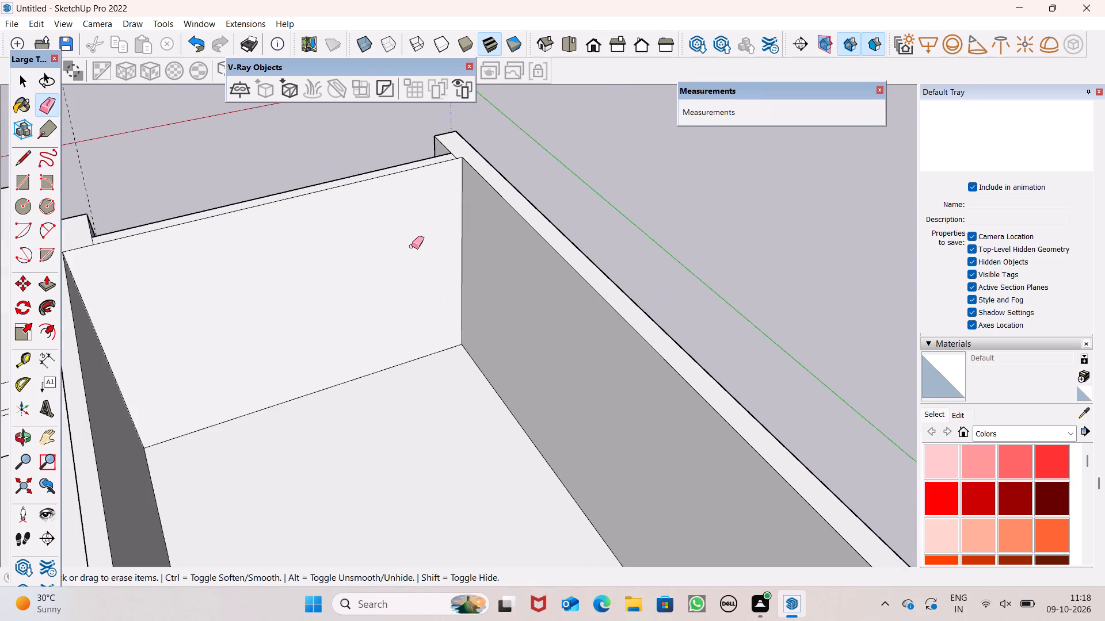
scroll(411, 246, "down", 6)
Push the window rectangle 4 1/4" back through the upper room's front wall to cut the opening.
middle_click_drag(410, 266, 1069, 317)
middle_click_drag(607, 334, 607, 337)
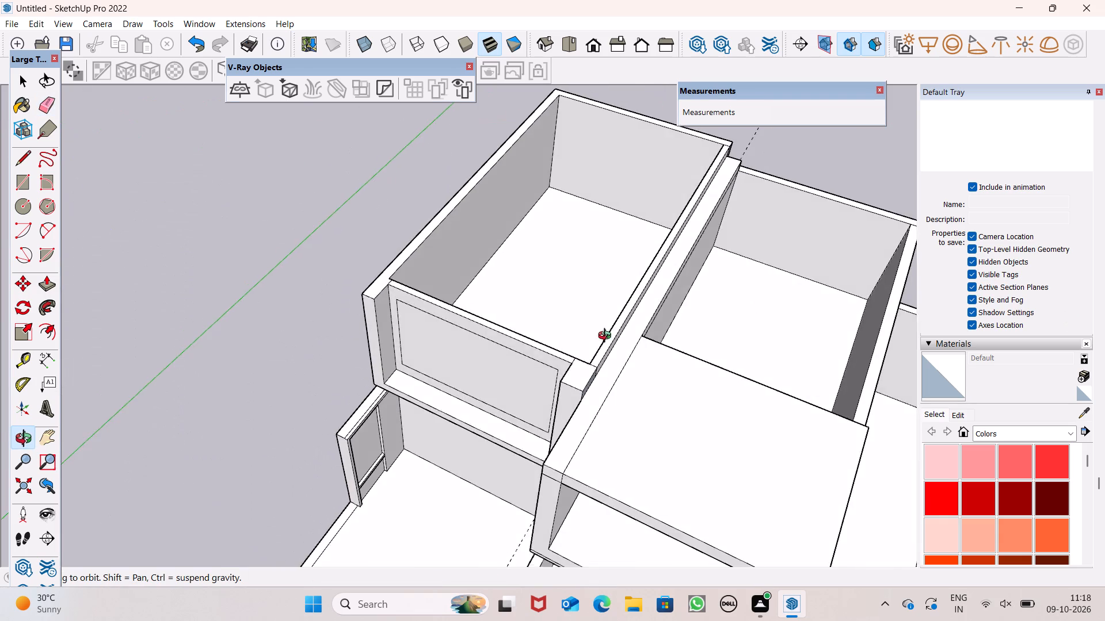
middle_click_drag(607, 337, 745, 255)
left_click(41, 281)
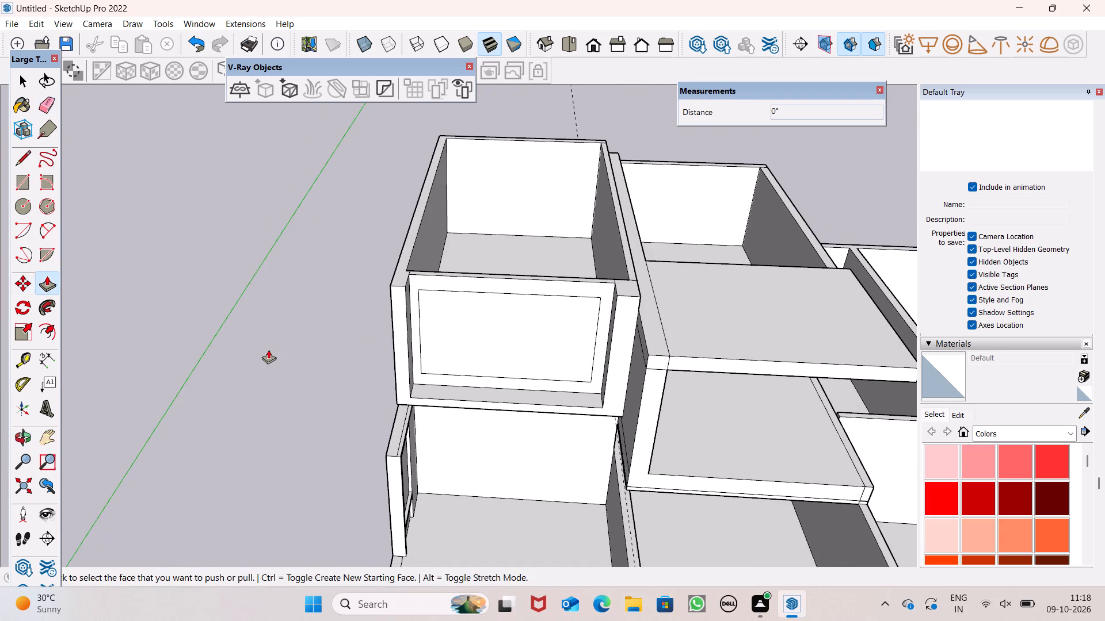
scroll(494, 369, "up", 6)
left_click_drag(505, 363, 523, 353)
double_click(528, 350)
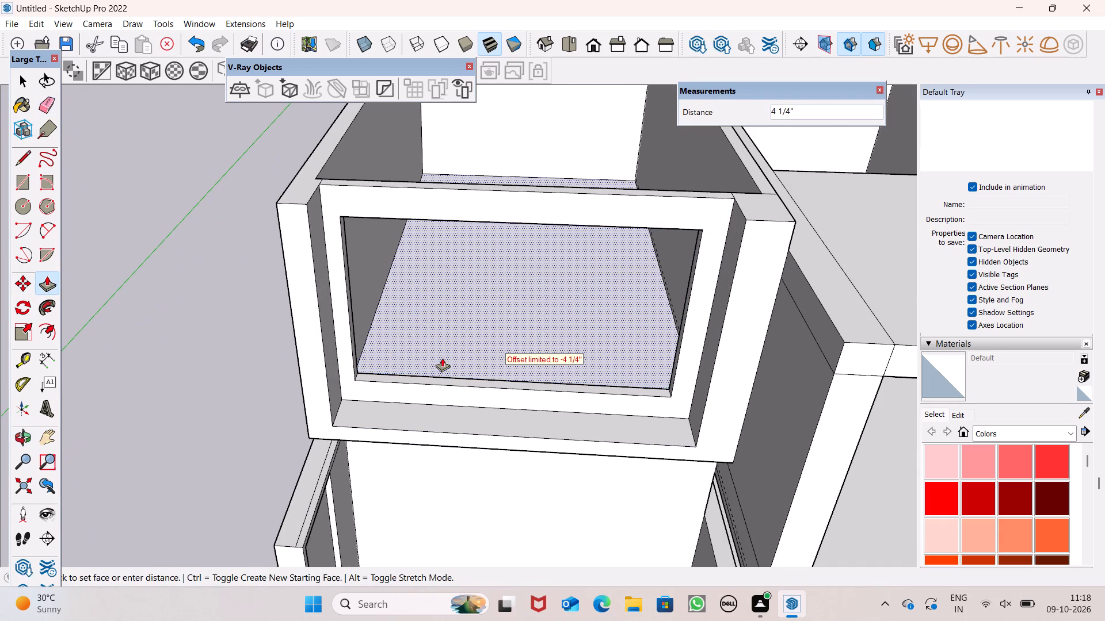
key("space")
key("space")
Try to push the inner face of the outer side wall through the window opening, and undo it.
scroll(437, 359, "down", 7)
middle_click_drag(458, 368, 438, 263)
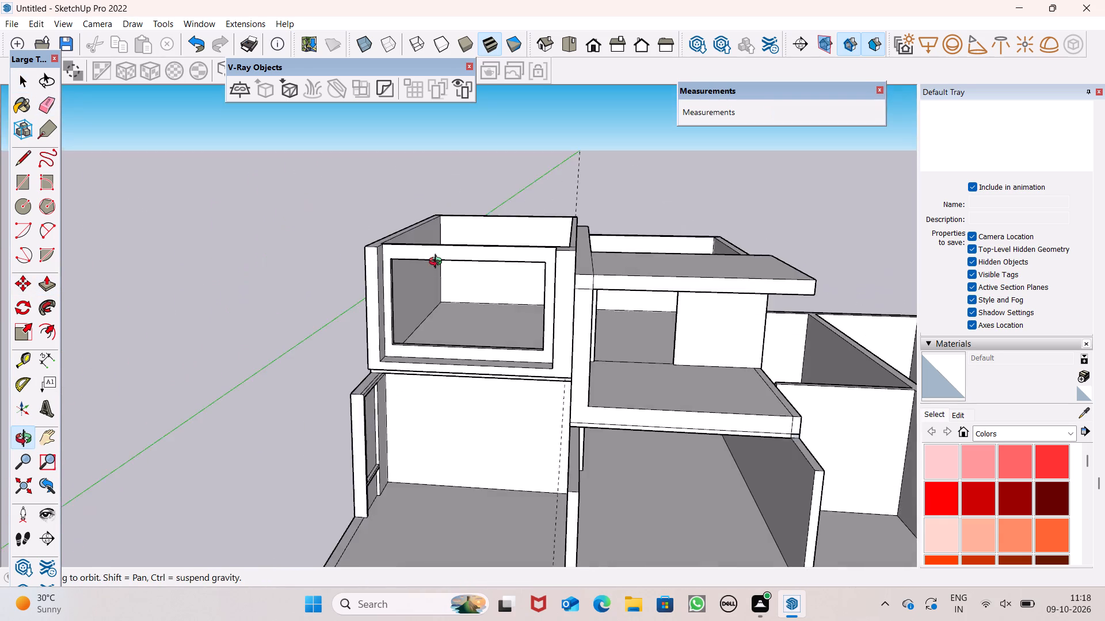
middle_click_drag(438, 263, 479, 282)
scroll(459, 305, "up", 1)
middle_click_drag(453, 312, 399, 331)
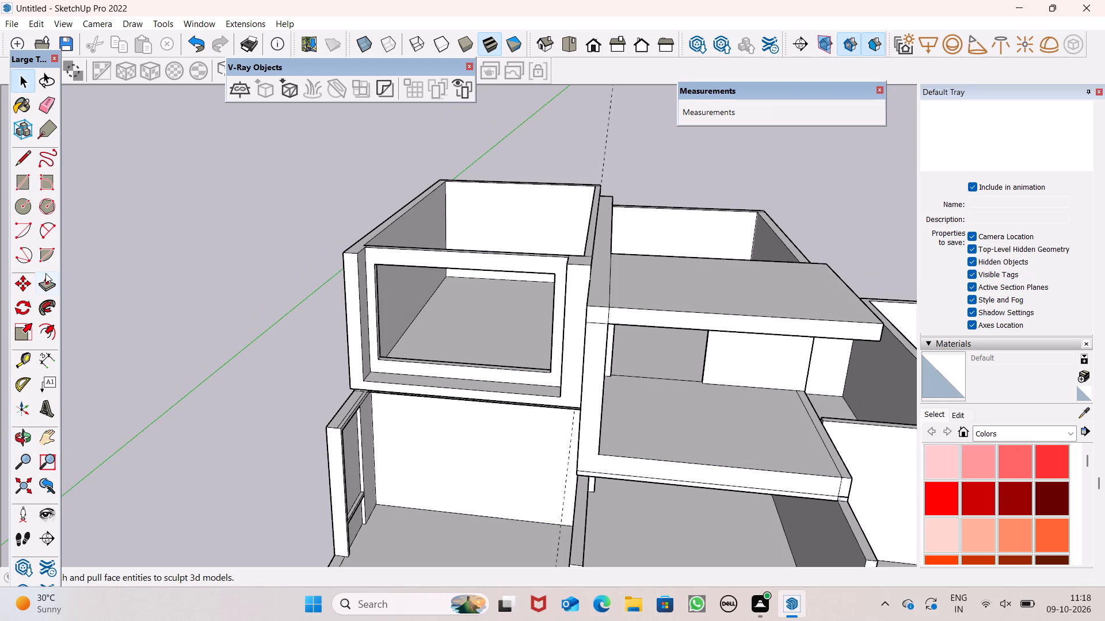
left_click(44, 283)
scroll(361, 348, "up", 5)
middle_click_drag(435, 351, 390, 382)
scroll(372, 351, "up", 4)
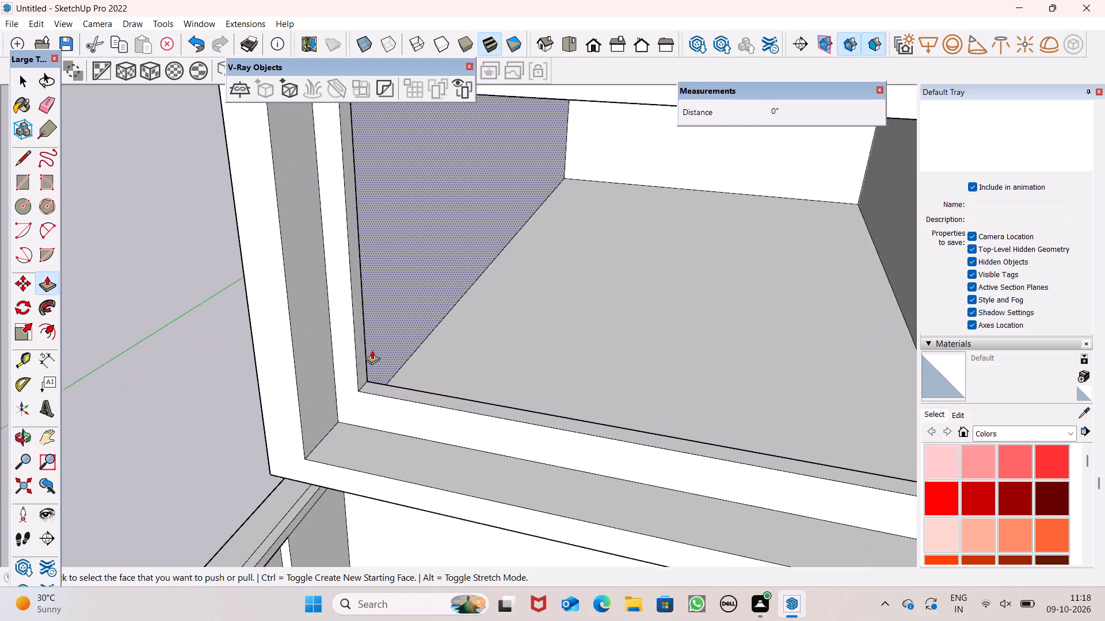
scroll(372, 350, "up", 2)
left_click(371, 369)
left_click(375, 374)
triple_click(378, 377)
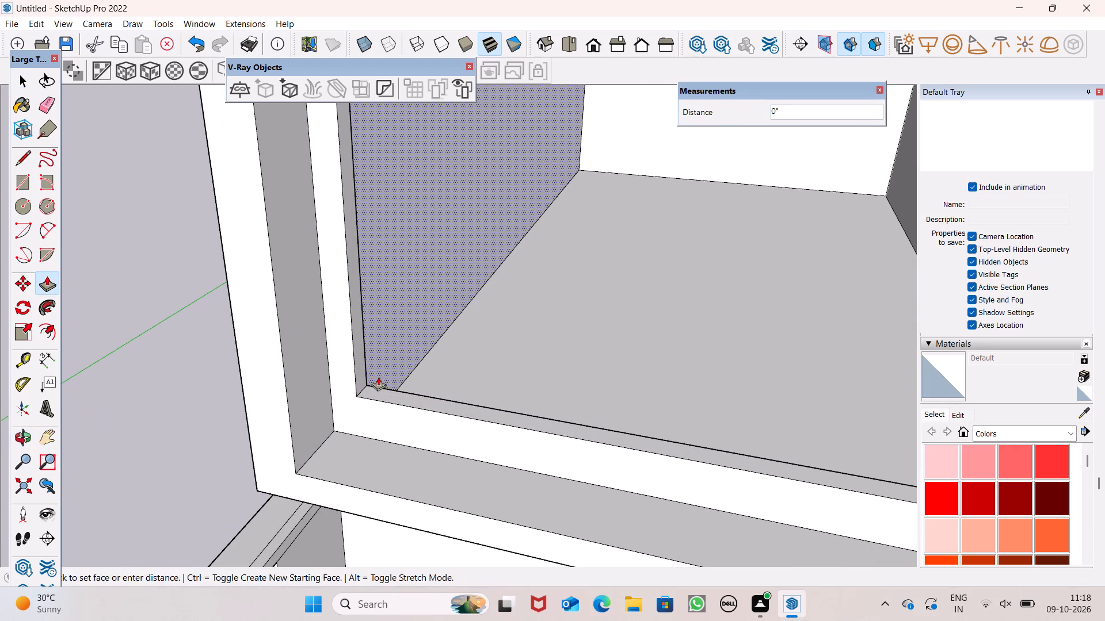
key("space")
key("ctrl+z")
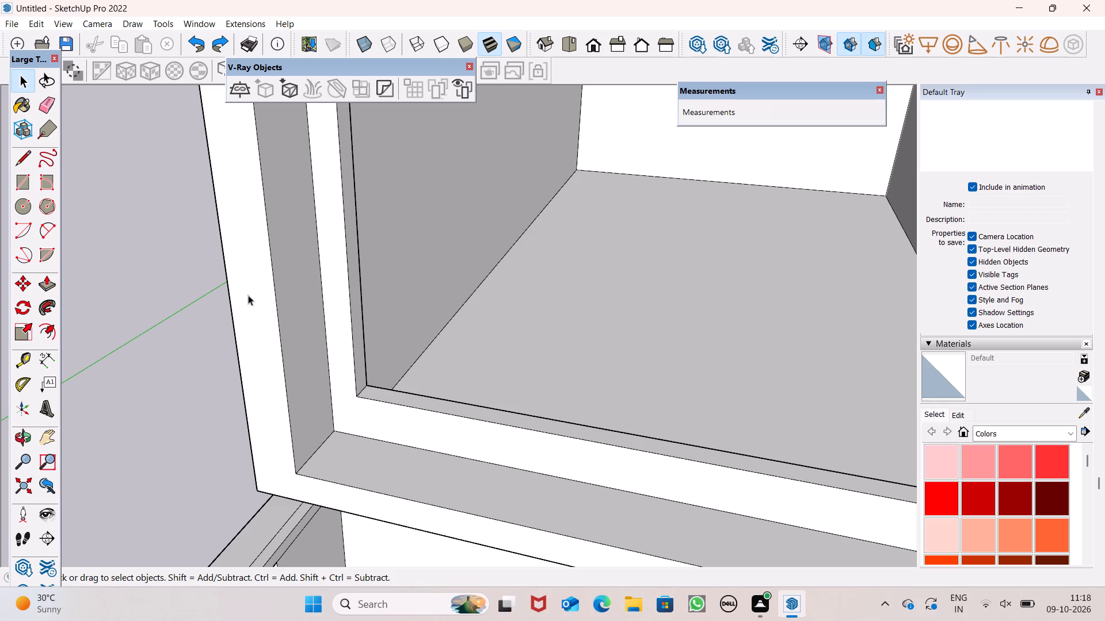
Narrow the window opening by pulling the jamb nearest the outer side wall inward a little over 10".
scroll(237, 338, "down", 3)
left_click(55, 286)
middle_click_drag(403, 346, 382, 373)
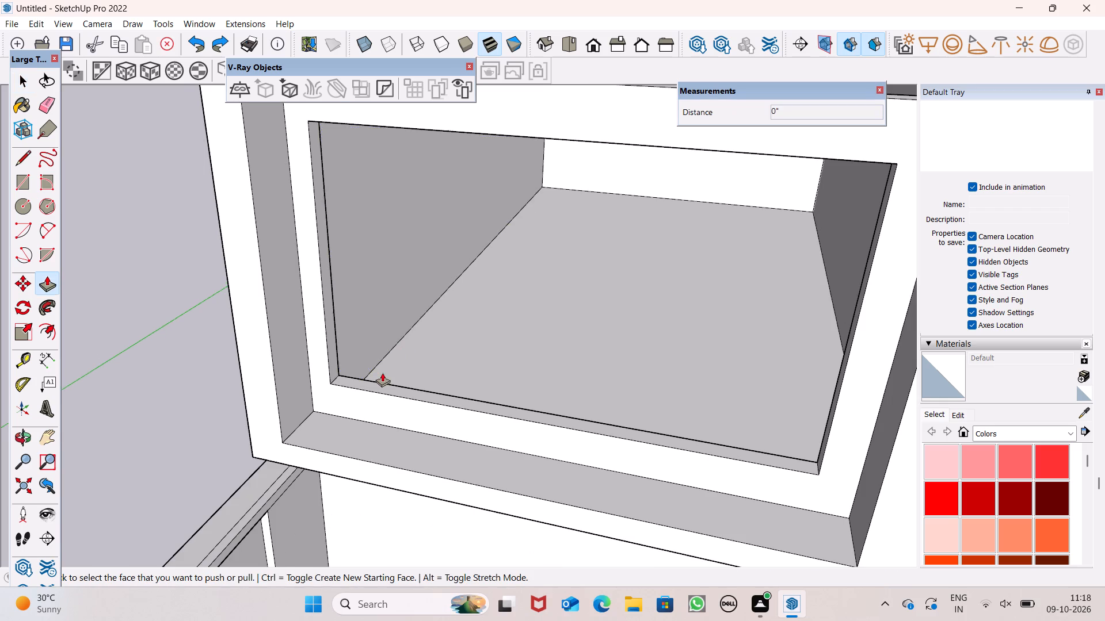
middle_click_drag(382, 373, 330, 365)
scroll(313, 324, "up", 4)
left_click_drag(250, 346, 276, 386)
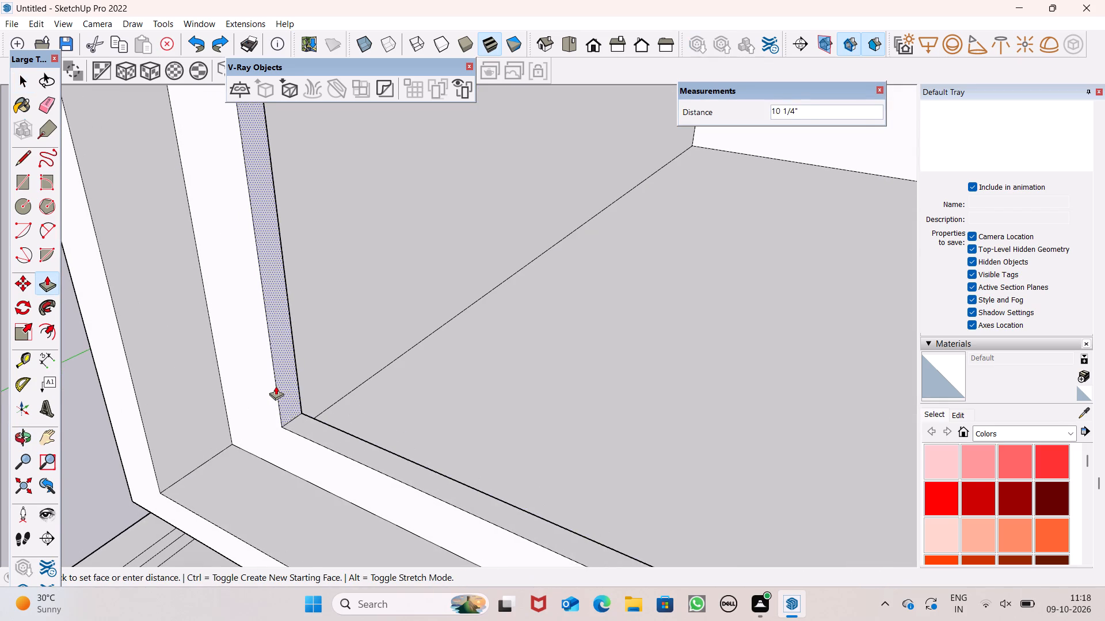
left_click_drag(276, 386, 283, 400)
Pull the window opening's balcony-side jamb inward about 9 3/8".
scroll(285, 384, "down", 11)
scroll(363, 381, "up", 1)
scroll(363, 381, "down", 8)
middle_click_drag(439, 396, 605, 397)
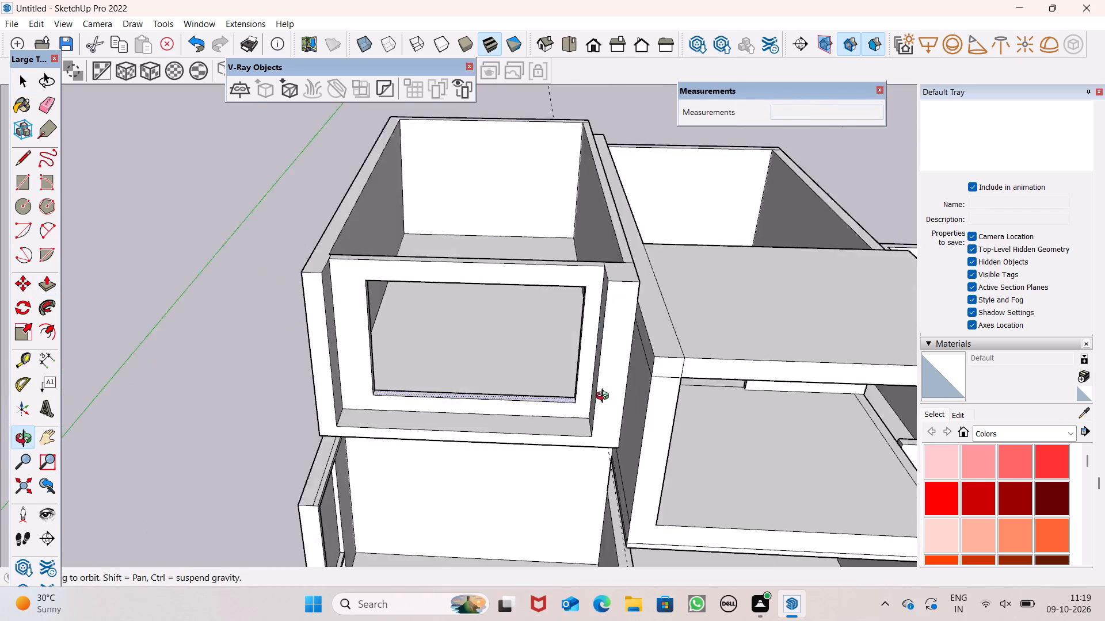
middle_click_drag(605, 397, 716, 388)
scroll(611, 336, "up", 2)
middle_click_drag(610, 334, 662, 346)
scroll(634, 329, "up", 5)
left_click_drag(608, 341, 585, 352)
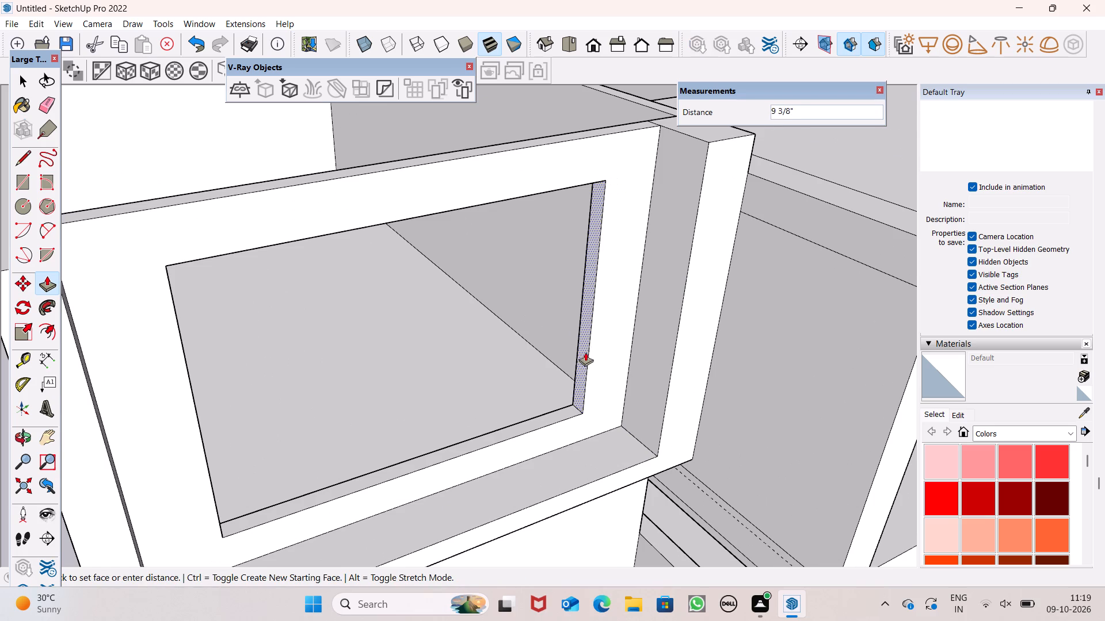
left_click_drag(585, 352, 585, 352)
Raise the window opening's sill 7 1/16".
left_click_drag(525, 423, 526, 407)
scroll(494, 400, "down", 4)
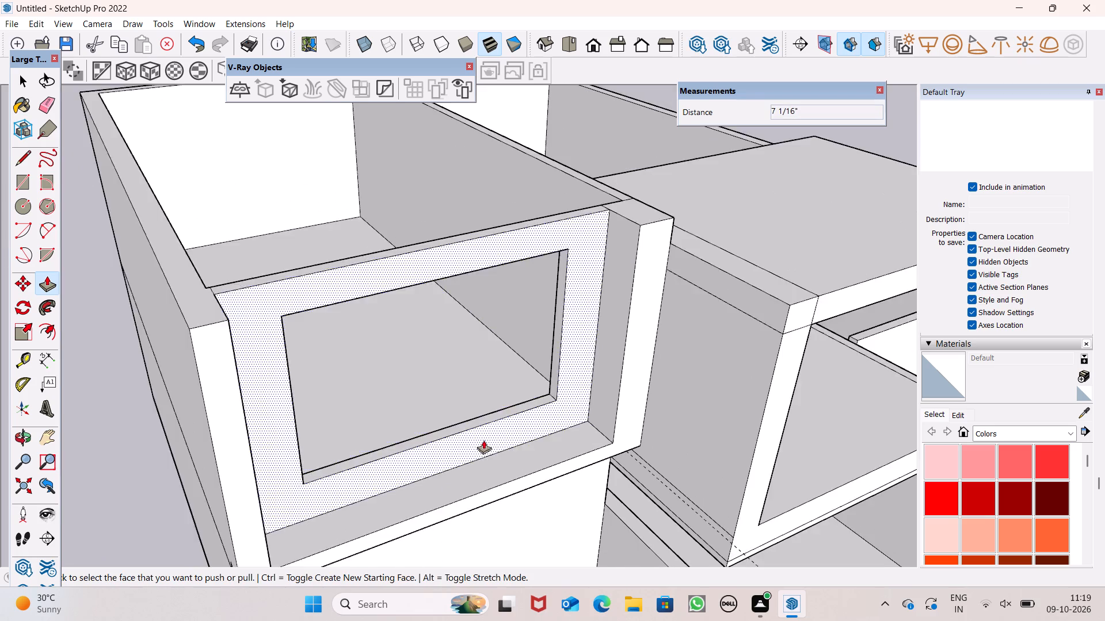
Lower the head of the upper front window opening by 1 3/16" with Push/Pull.
middle_click_drag(485, 439, 426, 340)
scroll(430, 206, "up", 1)
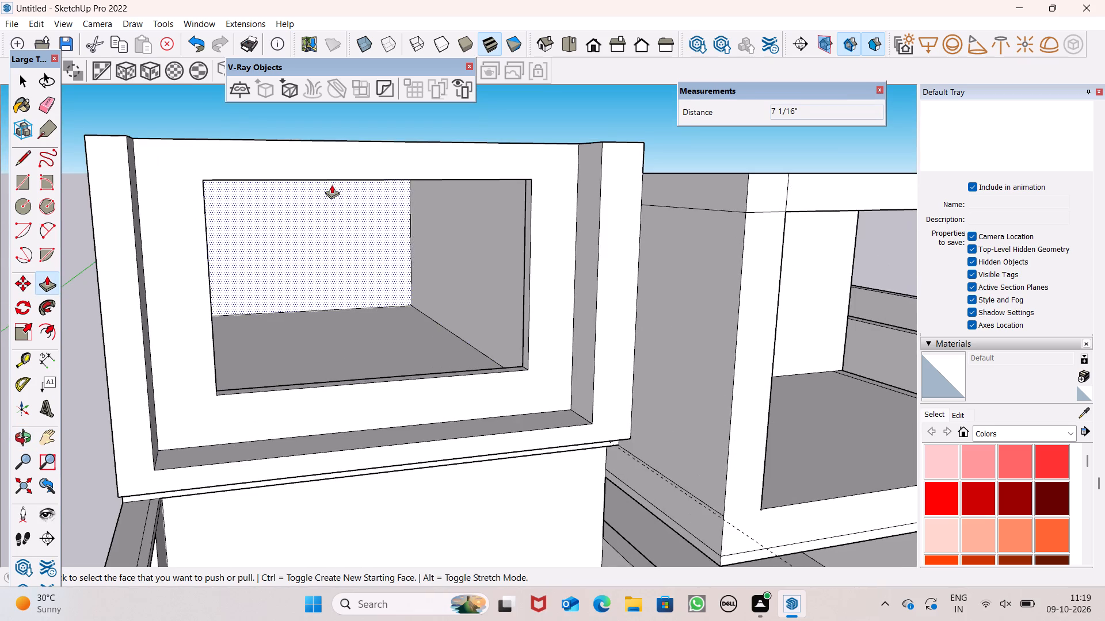
middle_click_drag(327, 179, 264, 106)
scroll(264, 143, "up", 7)
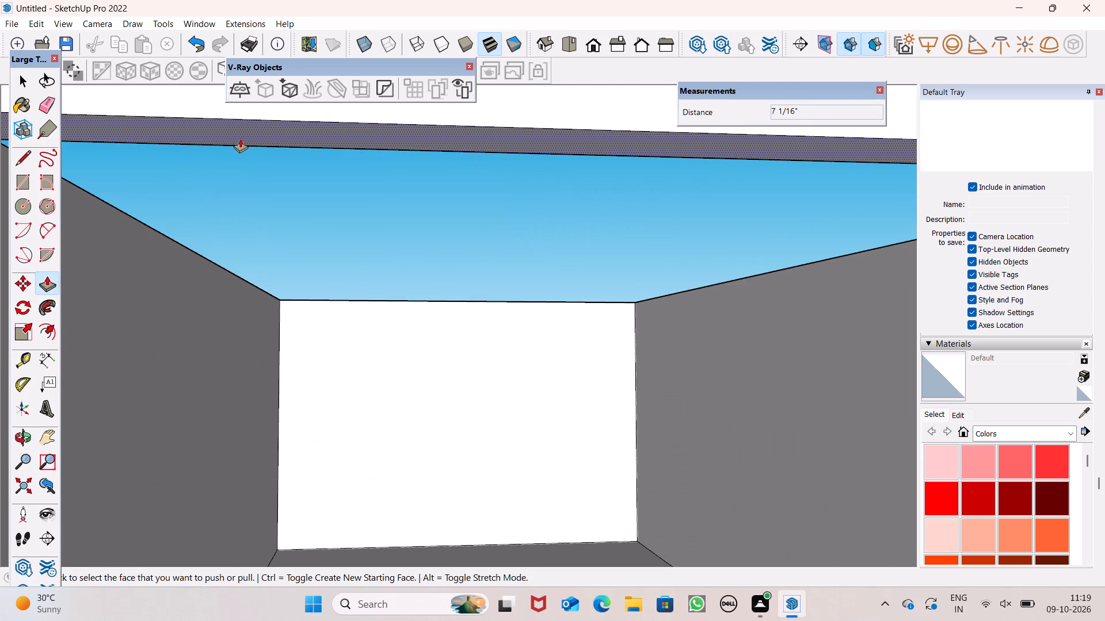
left_click_drag(240, 137, 237, 155)
scroll(398, 191, "down", 4)
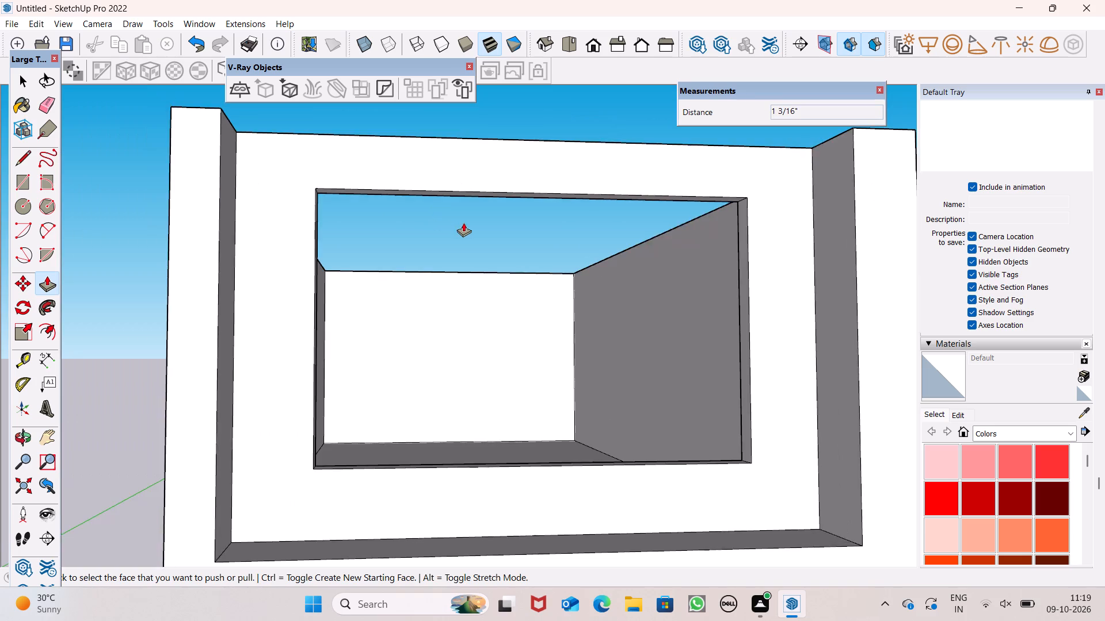
scroll(466, 231, "down", 4)
middle_click_drag(496, 237, 488, 316)
scroll(497, 296, "down", 2)
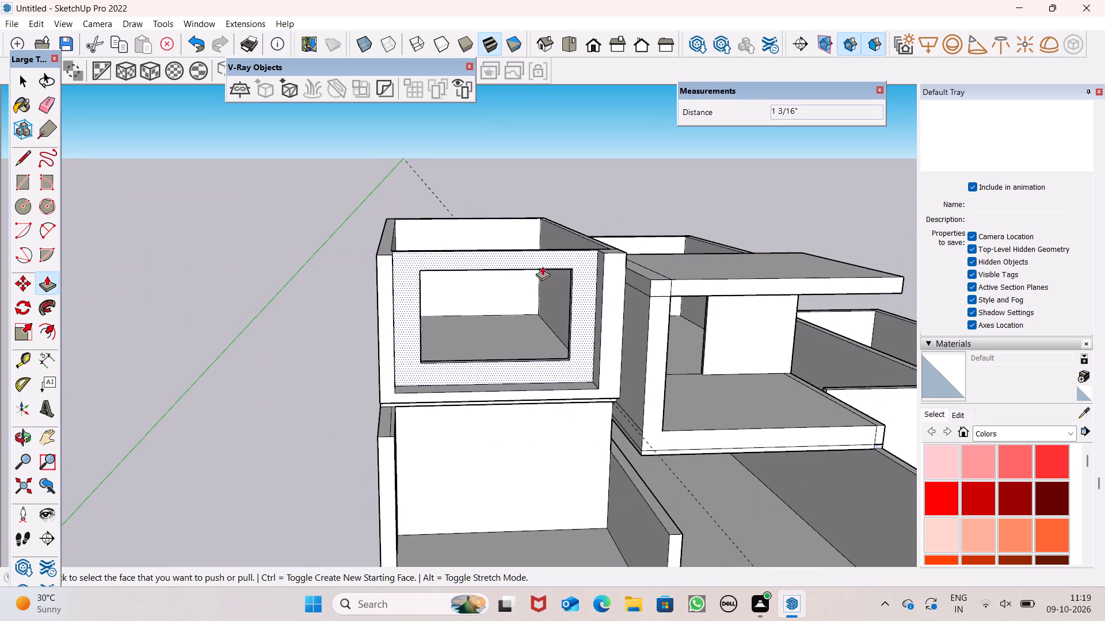
key("space")
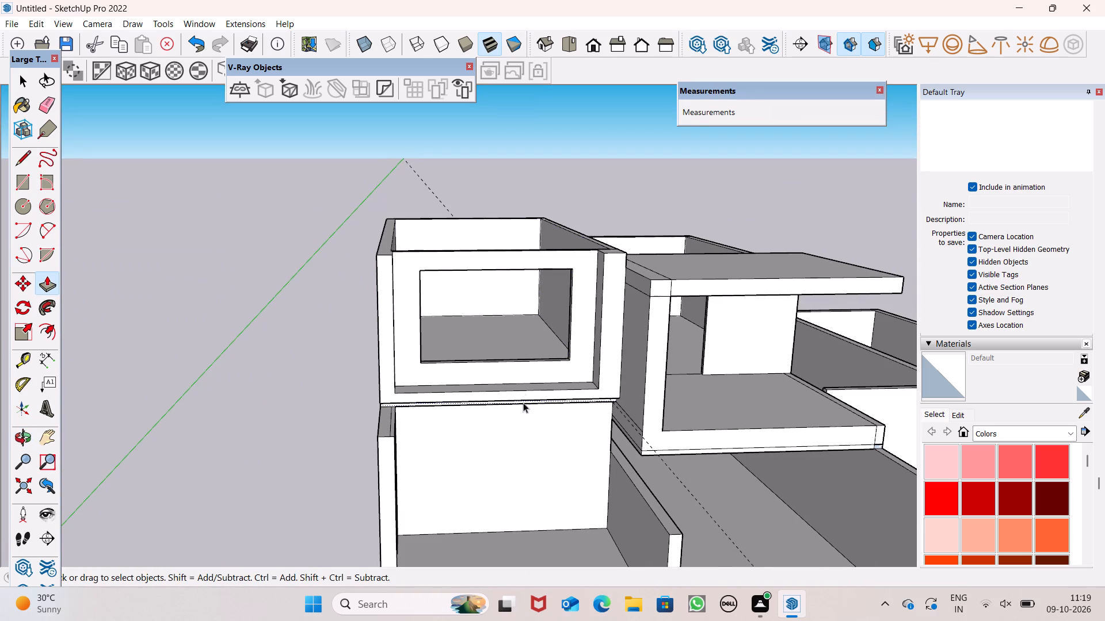
key("space")
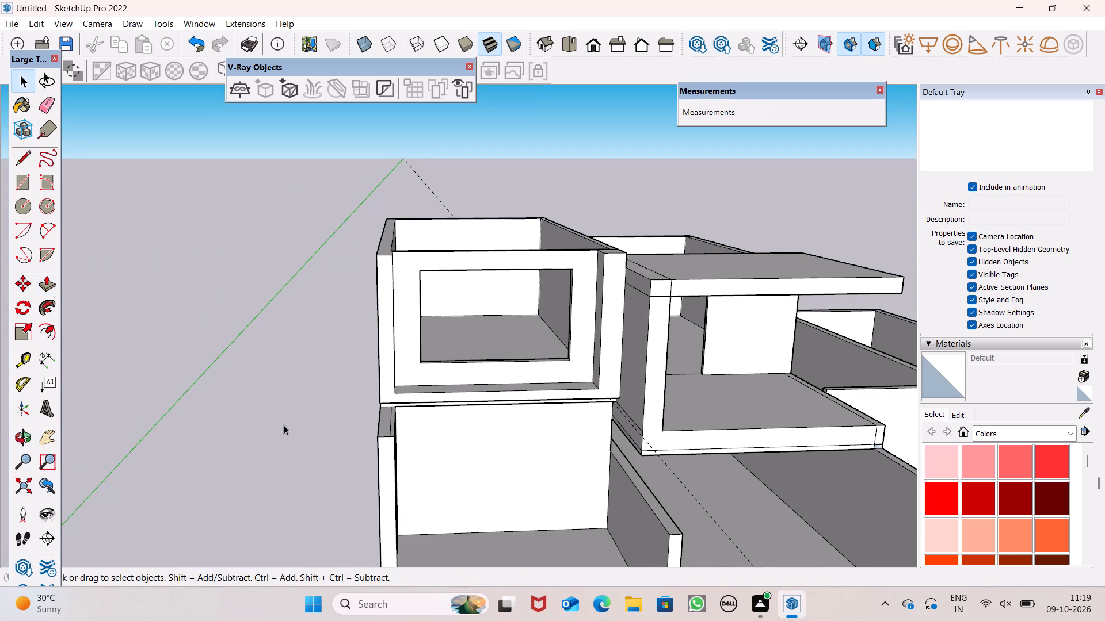
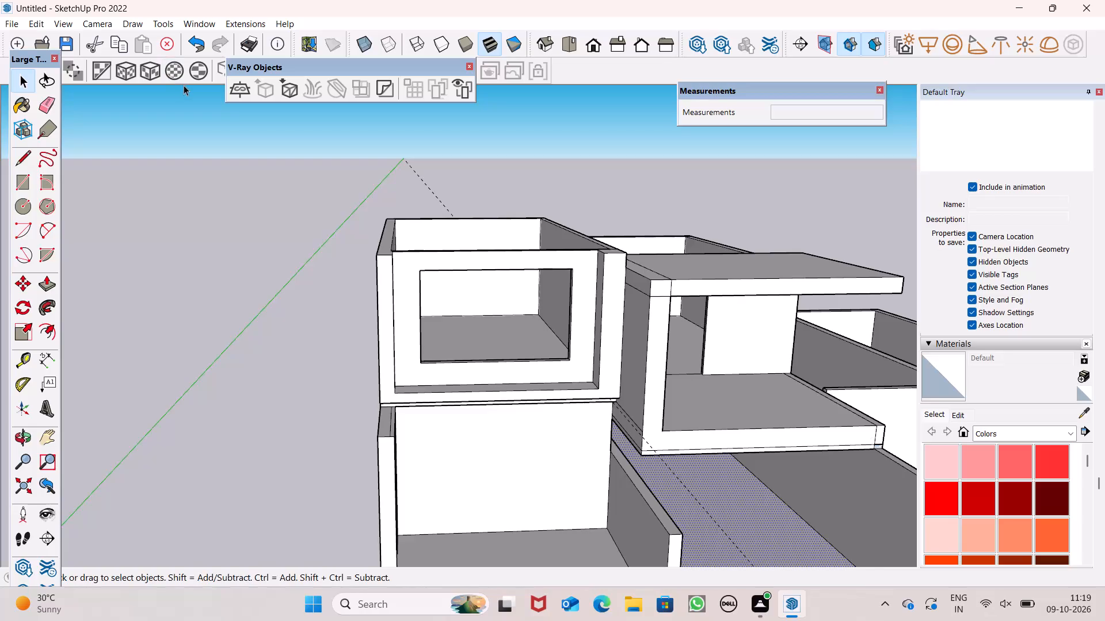
Erase the dashed guide line running across the house model.
scroll(184, 85, "down", 1)
scroll(263, 147, "down", 5)
middle_click_drag(356, 193, 350, 217)
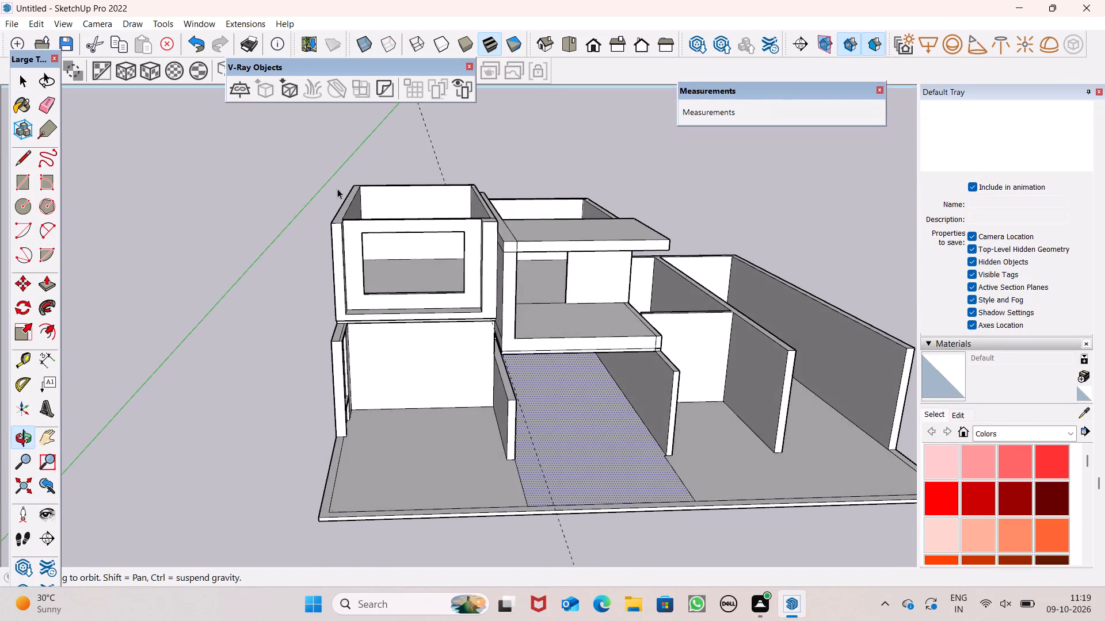
scroll(337, 166, "down", 2)
middle_click_drag(425, 227, 403, 173)
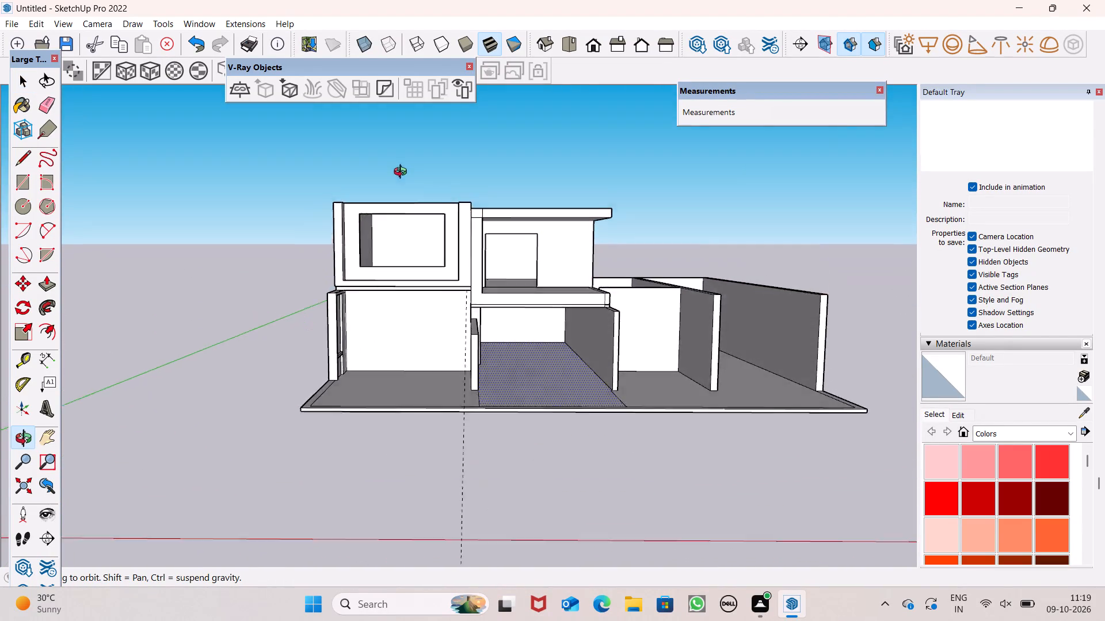
middle_click_drag(403, 173, 454, 333)
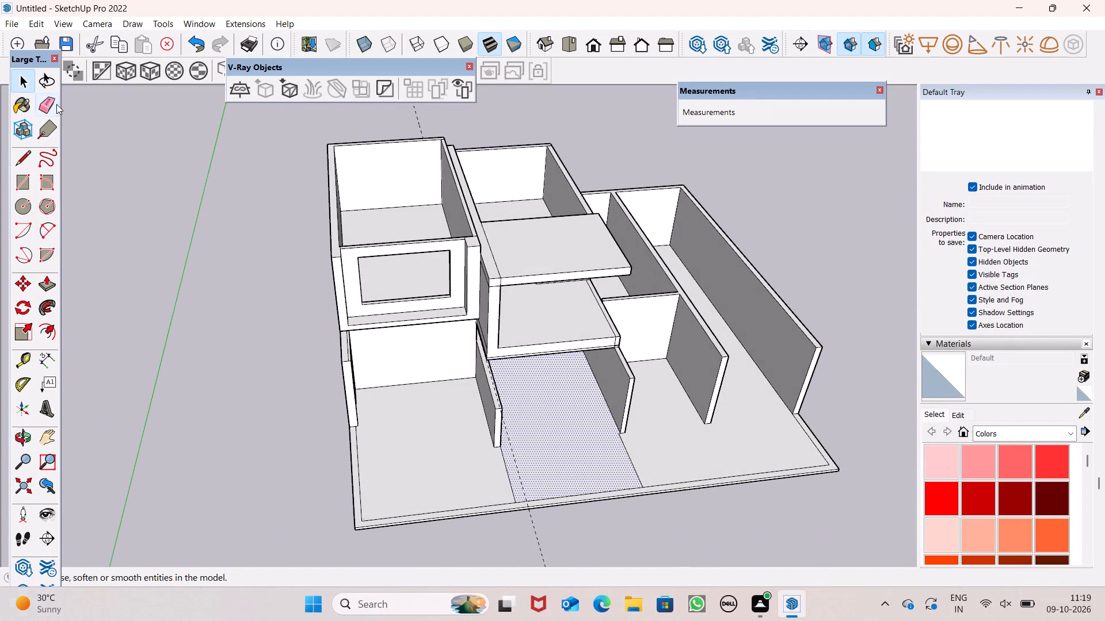
left_click(56, 104)
left_click_drag(413, 126, 422, 121)
scroll(361, 174, "down", 2)
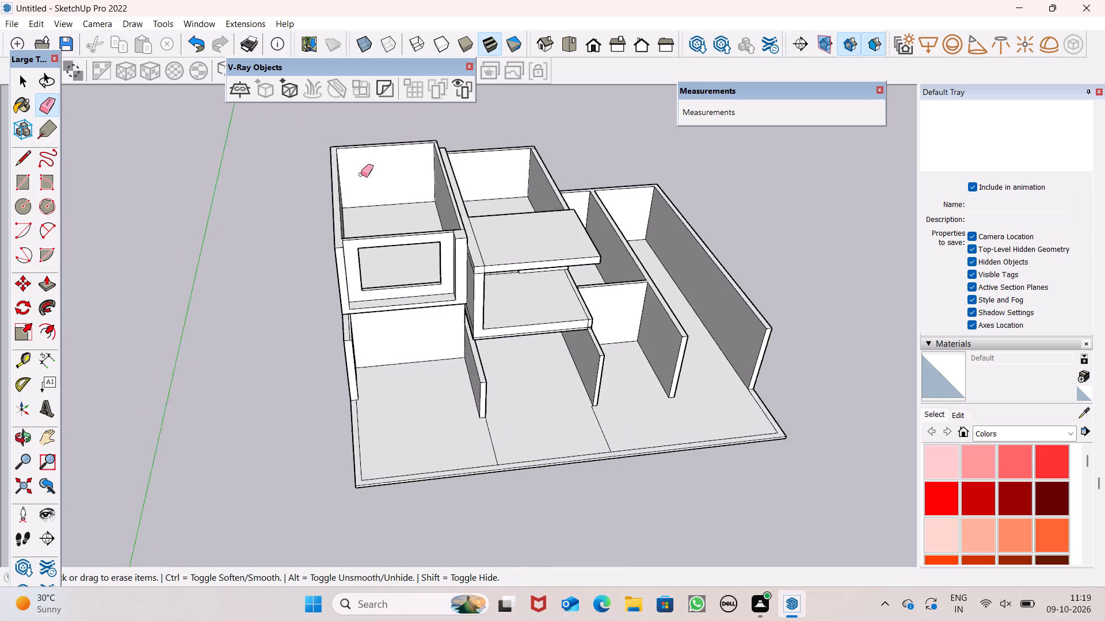
scroll(361, 174, "down", 3)
key("space")
Examine the whole house model from the side and the front.
scroll(512, 266, "up", 1)
middle_click_drag(512, 267, 402, 144)
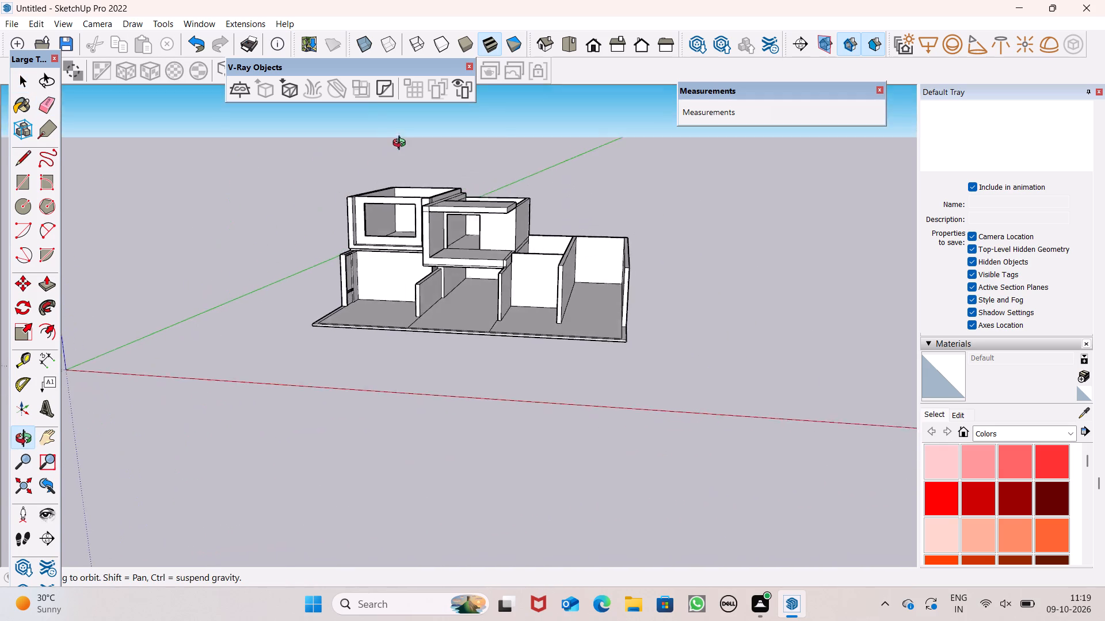
middle_click_drag(402, 144, 211, 181)
scroll(269, 125, "up", 1)
scroll(211, 181, "up", 1)
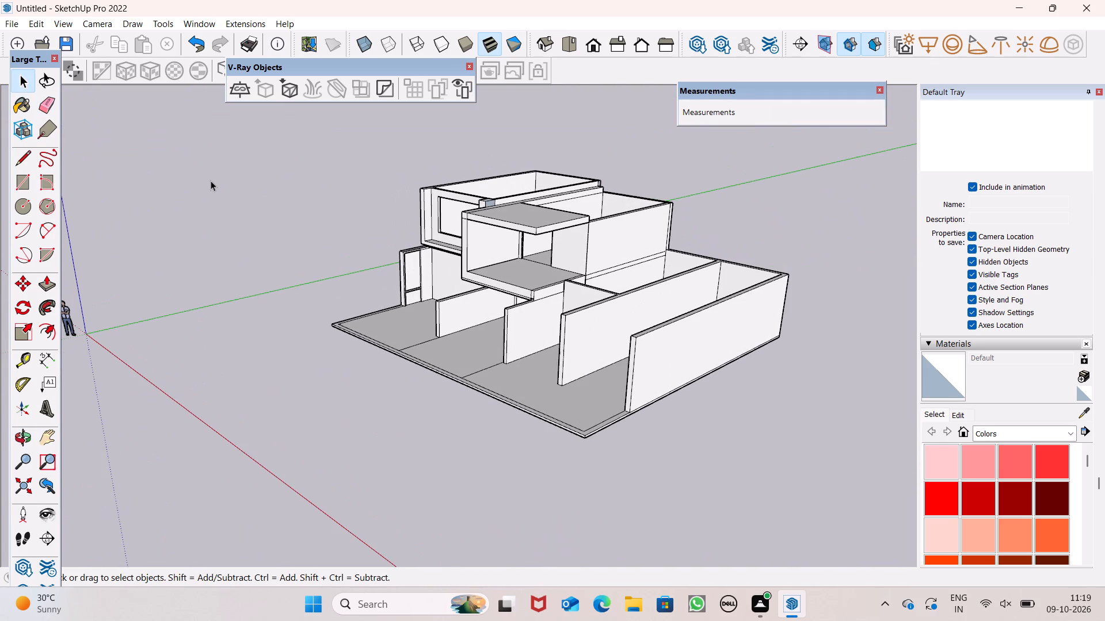
middle_click_drag(535, 301, 410, 290)
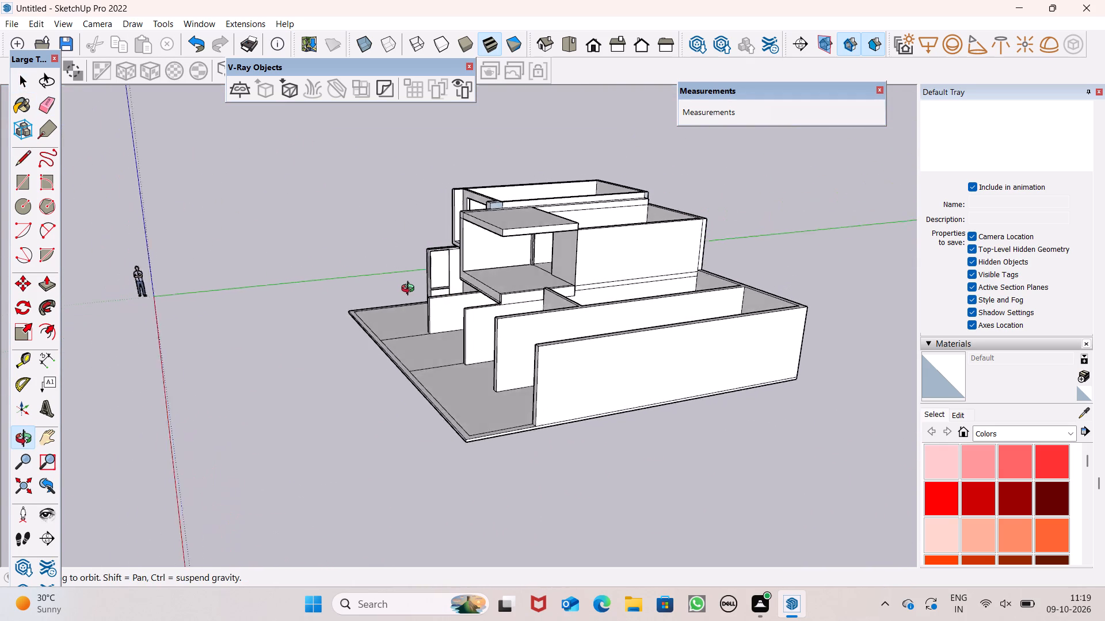
middle_click_drag(410, 290, 450, 281)
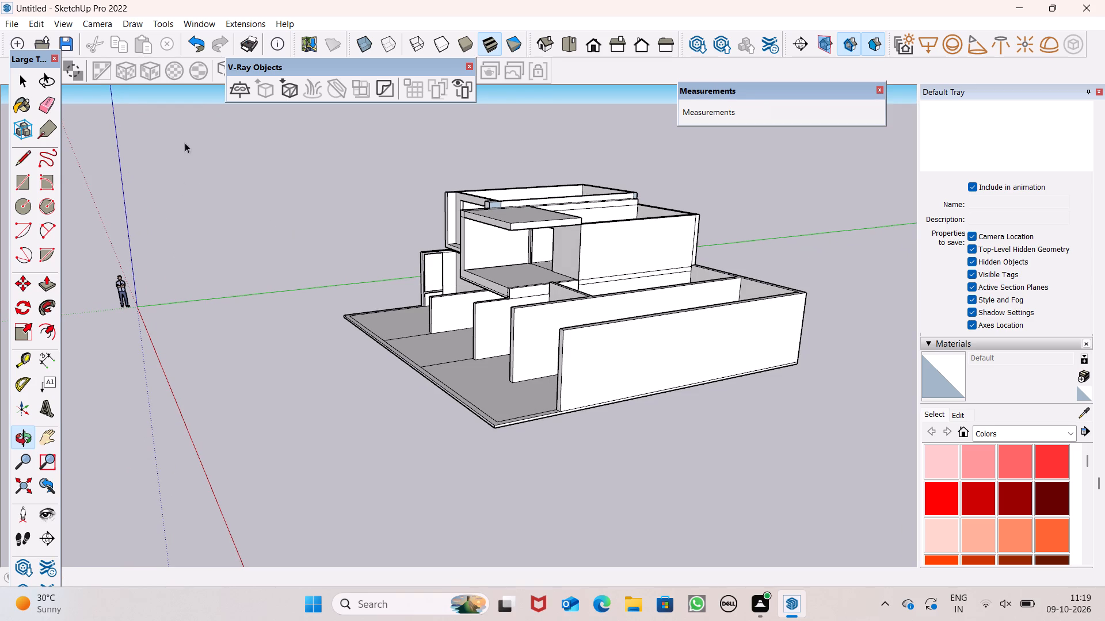
middle_click_drag(527, 316, 723, 310)
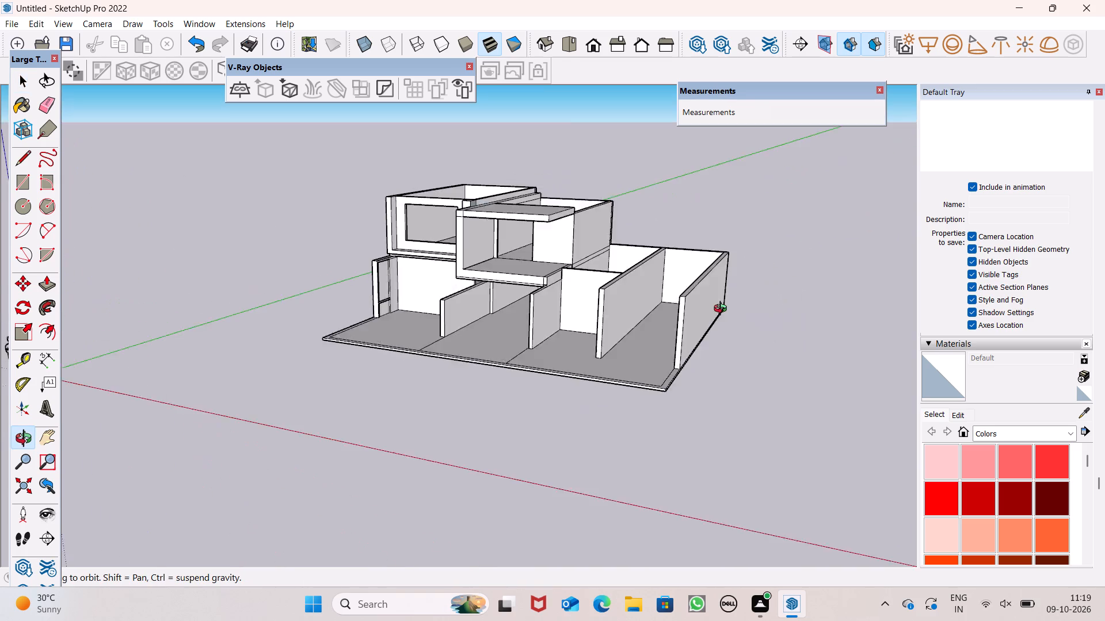
middle_click_drag(723, 310, 844, 310)
Raise the bottom ledge of the recessed frame around the upper front window slightly with Push/Pull.
scroll(276, 176, "up", 1)
middle_click_drag(430, 272, 486, 352)
scroll(486, 353, "up", 1)
scroll(430, 222, "up", 3)
scroll(429, 221, "down", 1)
scroll(429, 221, "up", 2)
middle_click_drag(433, 332, 432, 314)
scroll(432, 314, "up", 1)
scroll(318, 260, "up", 4)
scroll(359, 264, "down", 1)
scroll(362, 269, "up", 2)
middle_click_drag(402, 310, 409, 308)
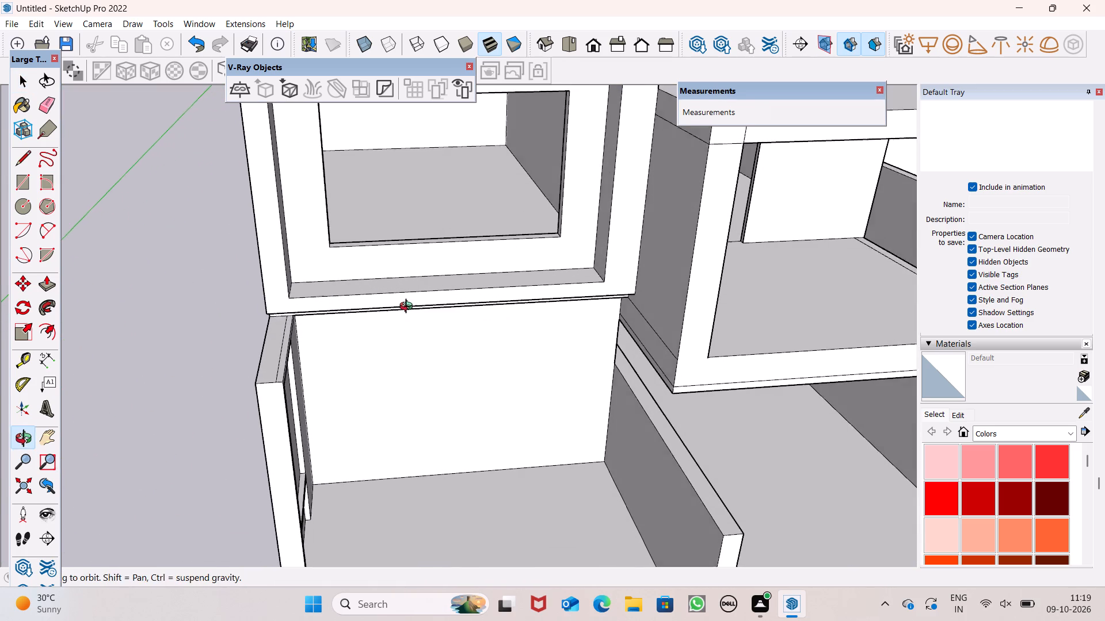
middle_click_drag(409, 308, 409, 306)
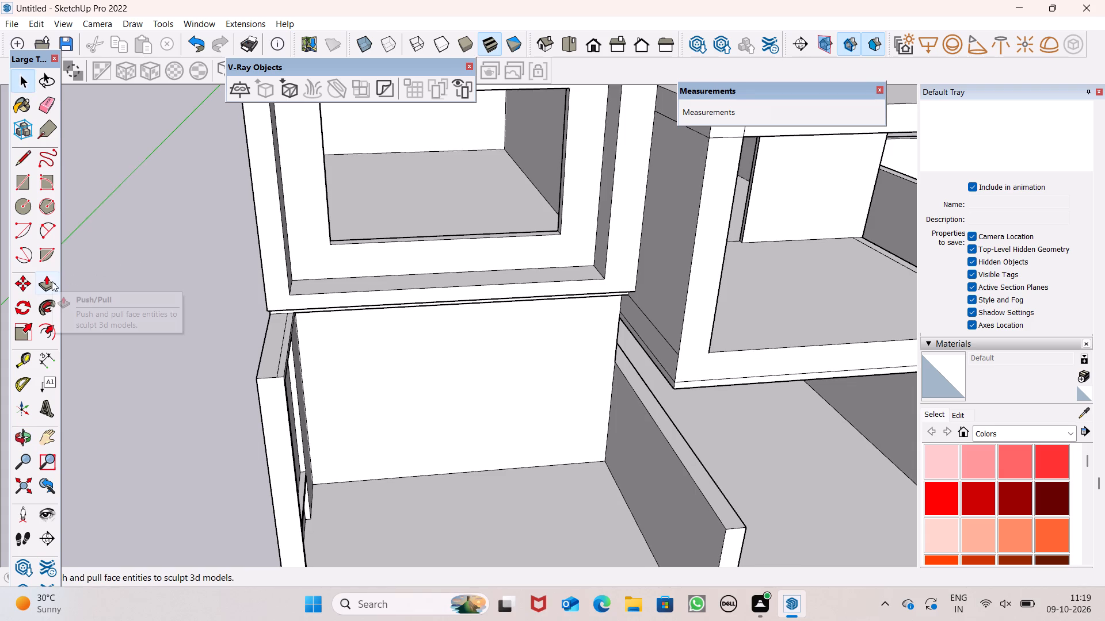
left_click(47, 282)
scroll(337, 292, "up", 4)
left_click_drag(331, 283, 322, 275)
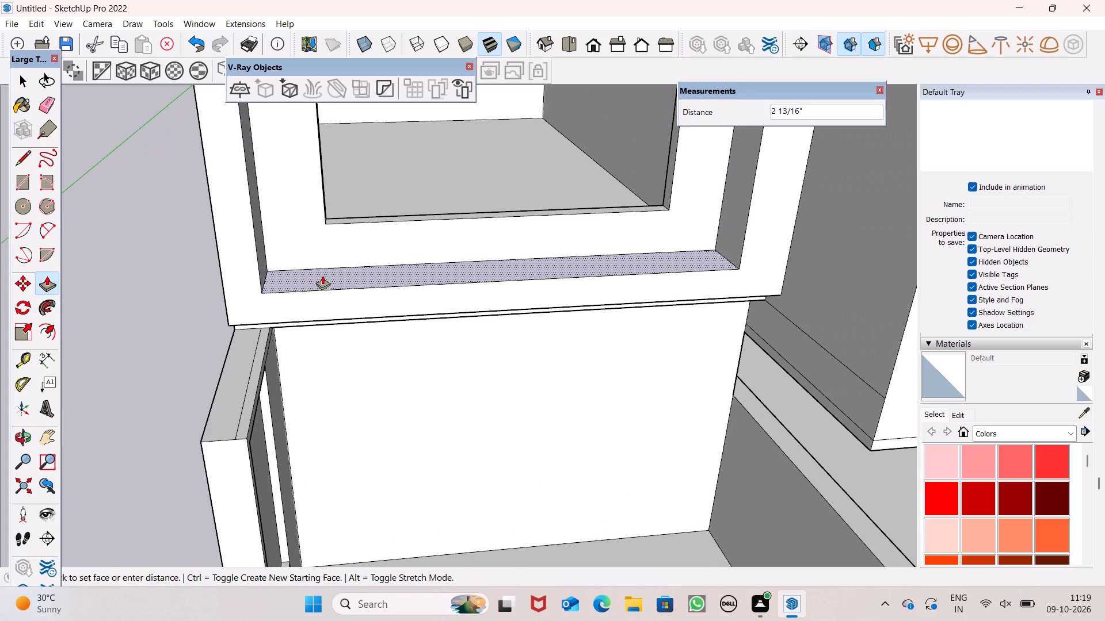
left_click_drag(322, 275, 322, 273)
double_click(322, 273)
left_click(310, 271)
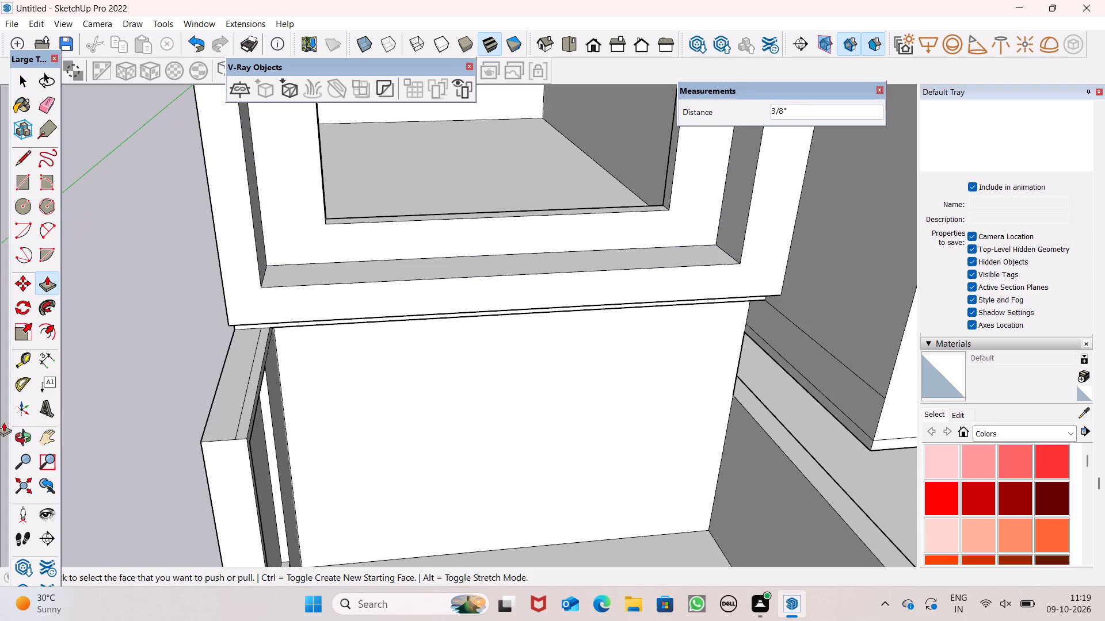
Erase the seam line on the wall top at the upper front room's rear corner beside the balcony room.
scroll(18, 442, "down", 7)
key("space")
scroll(74, 477, "down", 4)
scroll(141, 324, "down", 6)
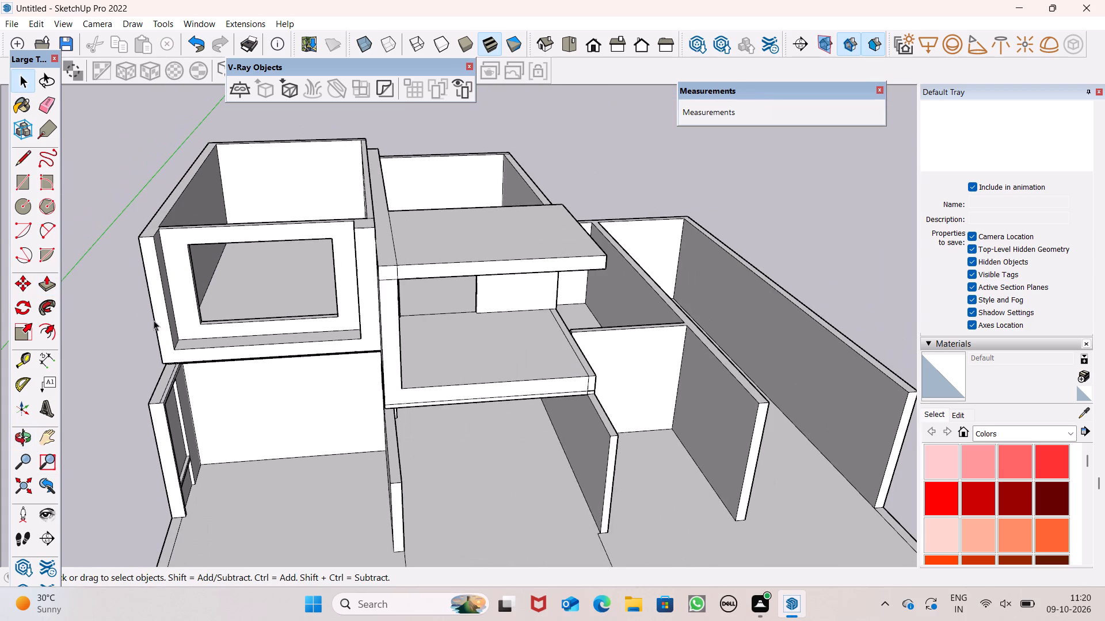
middle_click_drag(257, 217, 285, 446)
scroll(307, 358, "down", 8)
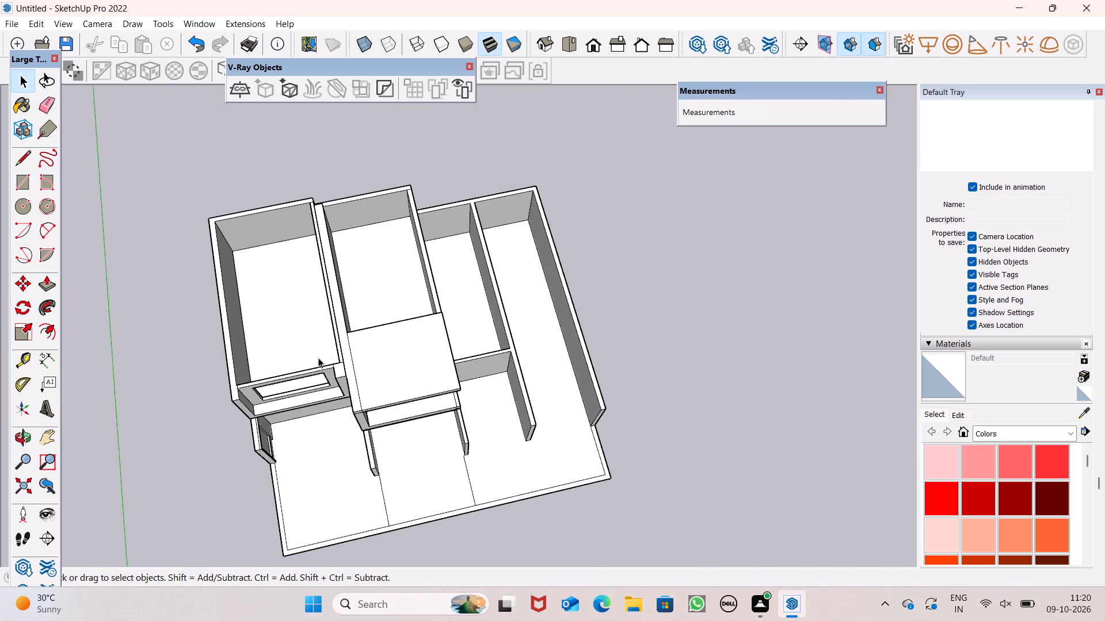
scroll(329, 347, "up", 7)
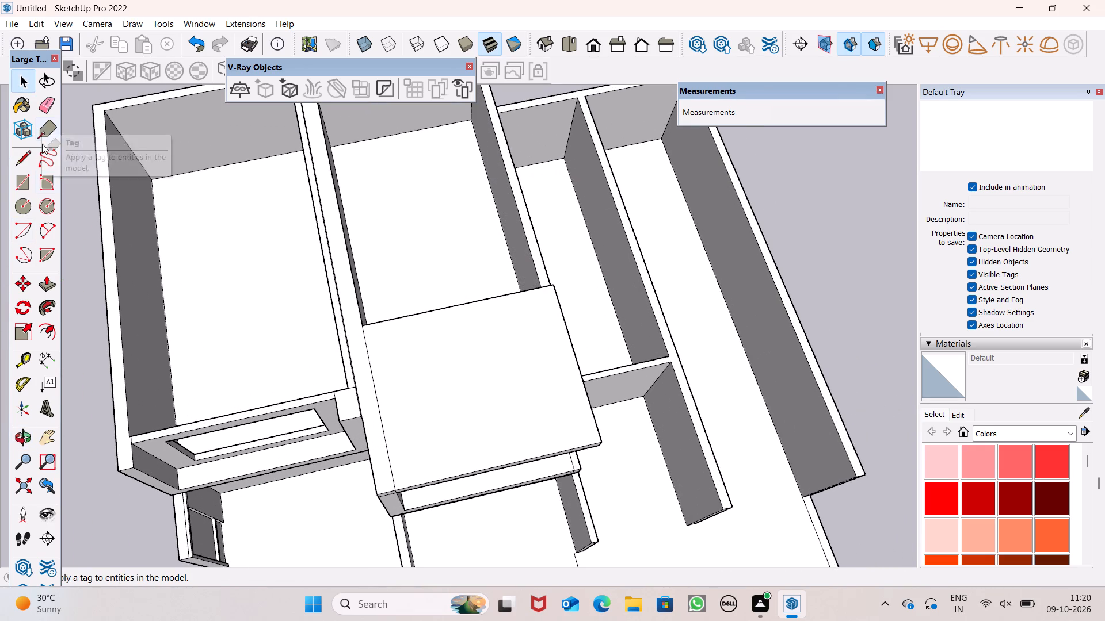
left_click(47, 113)
scroll(155, 271, "down", 3)
scroll(226, 128, "up", 9)
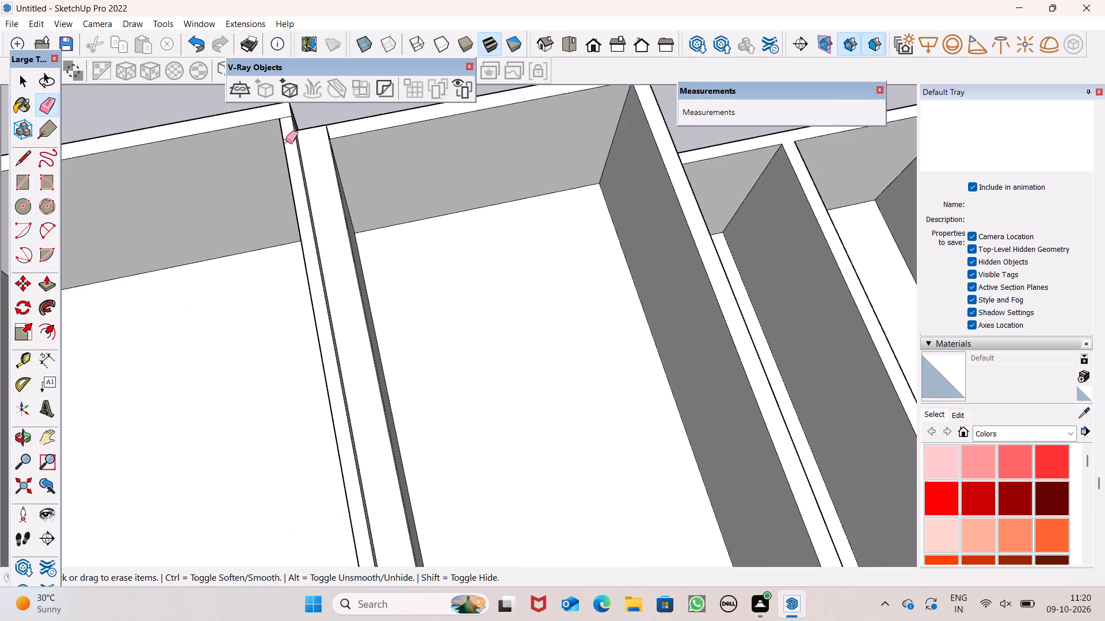
scroll(285, 141, "up", 3)
left_click(280, 112)
Erase the seam lines on the wall top where the window wall meets the balcony-side wall.
scroll(282, 228, "down", 11)
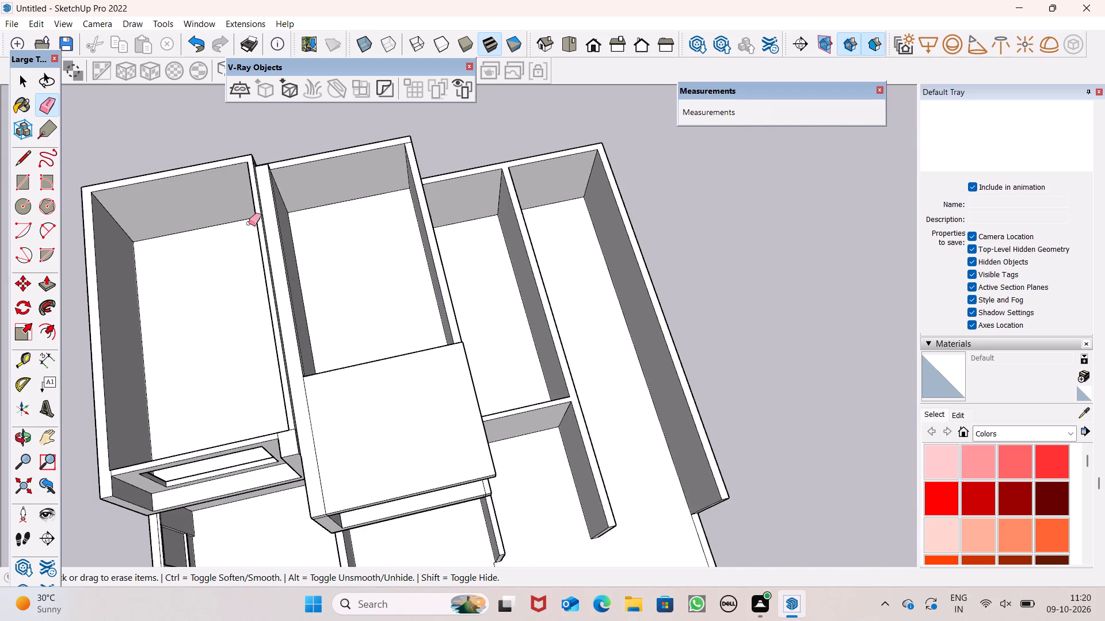
scroll(284, 259, "down", 3)
scroll(268, 473, "down", 1)
scroll(268, 468, "up", 6)
scroll(326, 325, "up", 6)
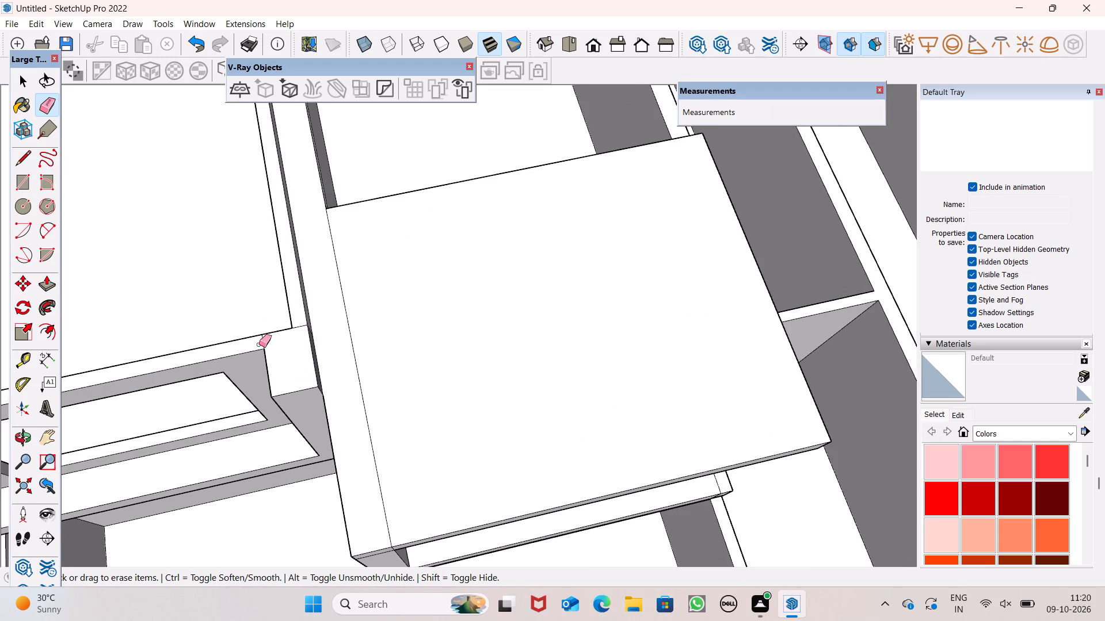
scroll(265, 335, "up", 4)
left_click_drag(265, 344, 255, 346)
left_click_drag(317, 316, 318, 325)
scroll(310, 290, "down", 15)
middle_click_drag(380, 415, 349, 318)
key("space")
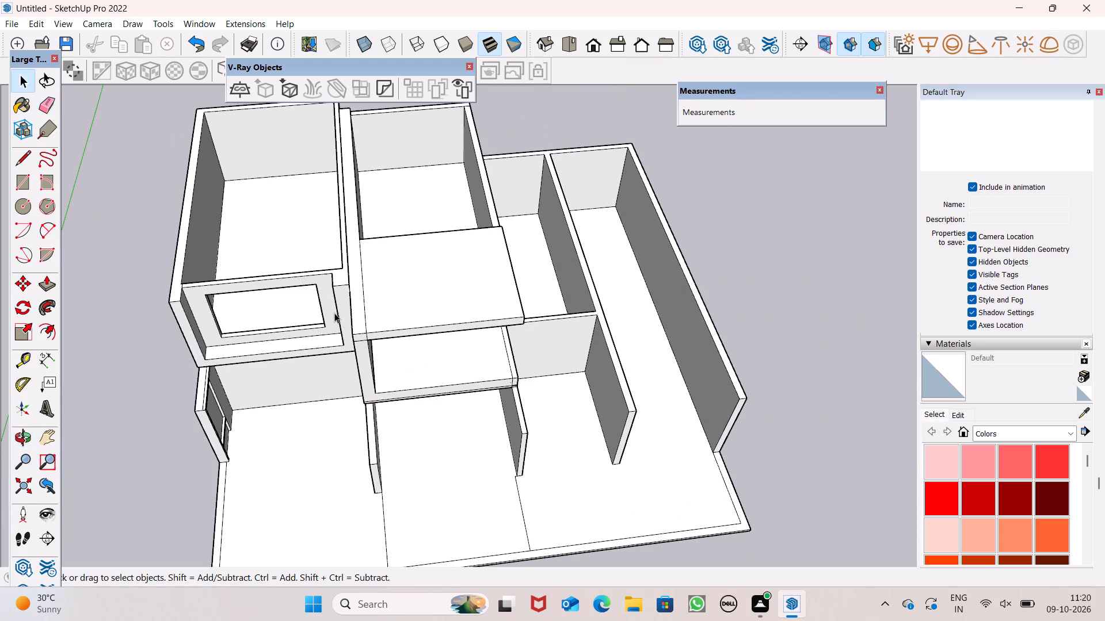
Raise the wall tops of the upper window room by 1' with Push/Pull, starting from a new face.
scroll(47, 290, "up", 5)
left_click(44, 286)
scroll(134, 278, "up", 4)
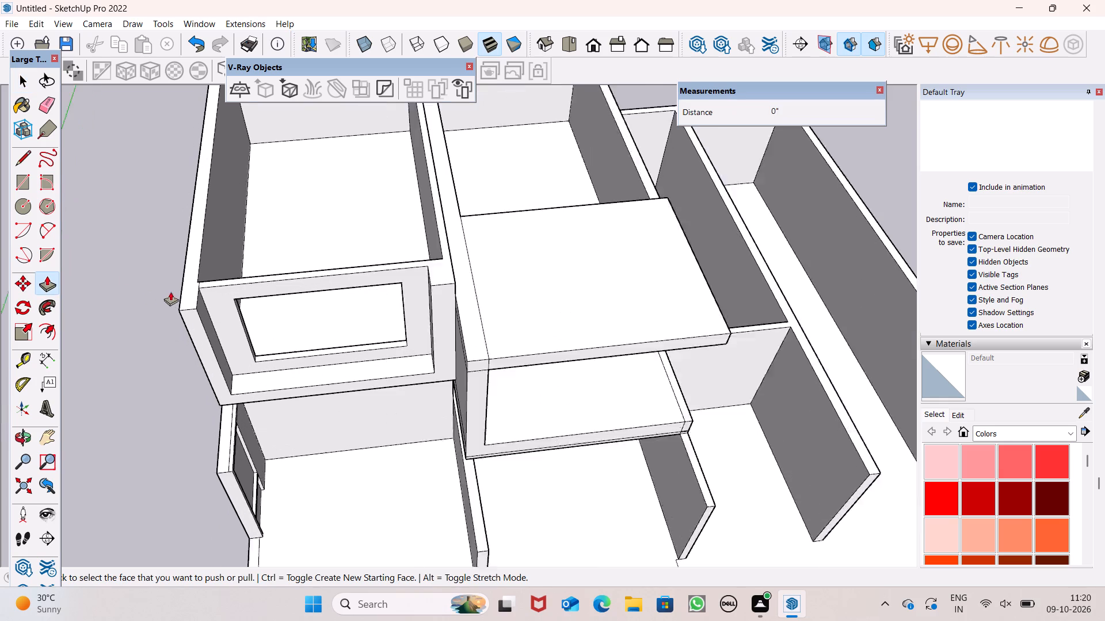
scroll(170, 292, "up", 3)
left_click_drag(189, 292, 188, 275)
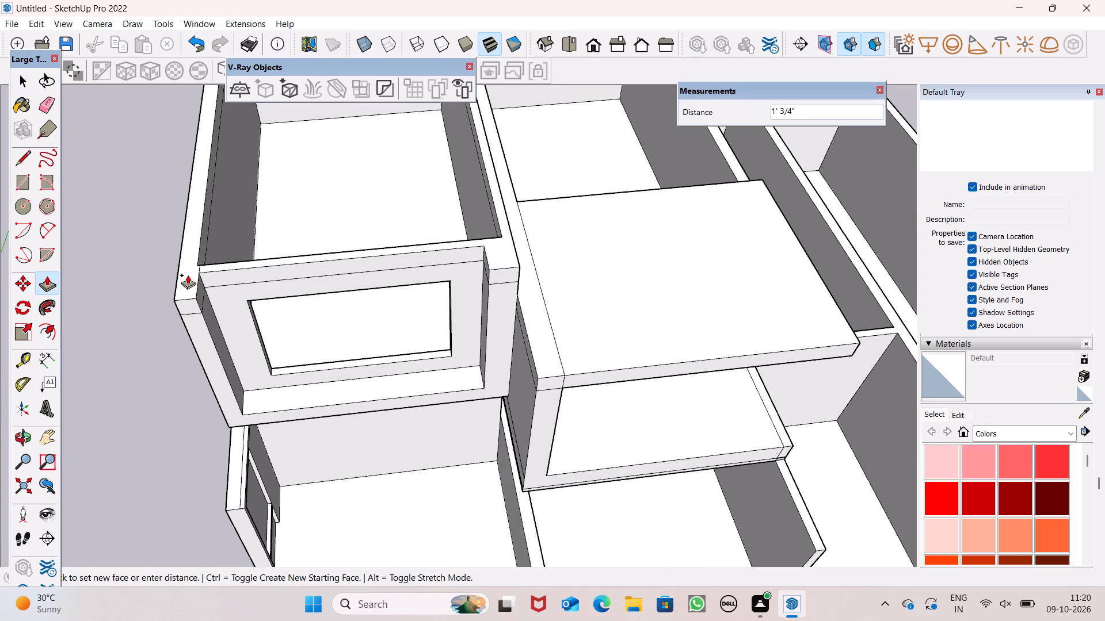
left_click_drag(188, 275, 194, 278)
type("1'")
key("Return")
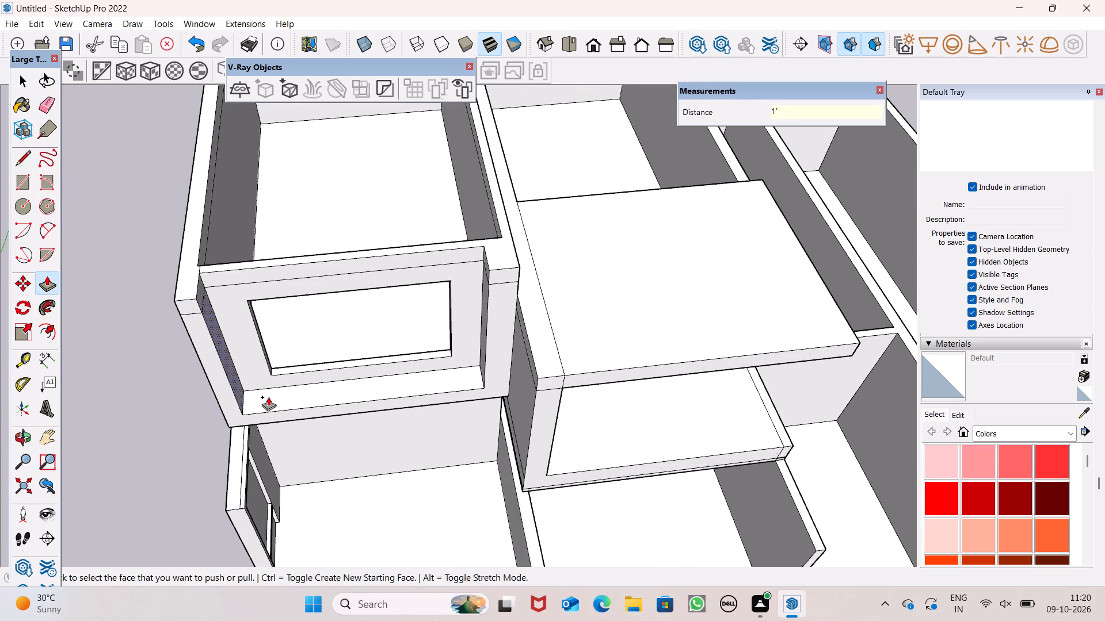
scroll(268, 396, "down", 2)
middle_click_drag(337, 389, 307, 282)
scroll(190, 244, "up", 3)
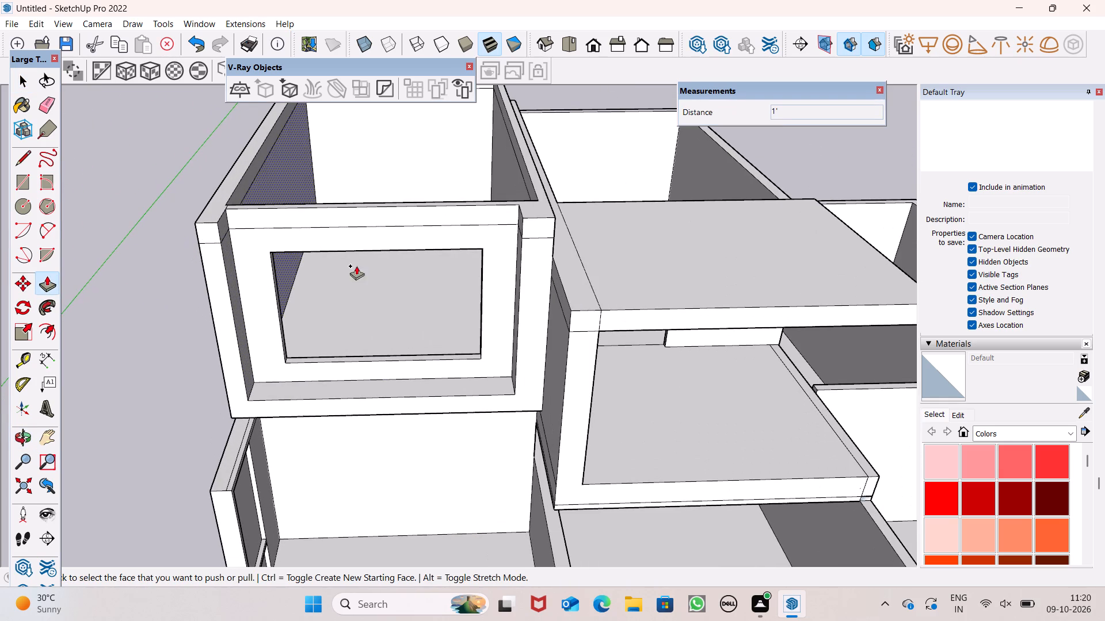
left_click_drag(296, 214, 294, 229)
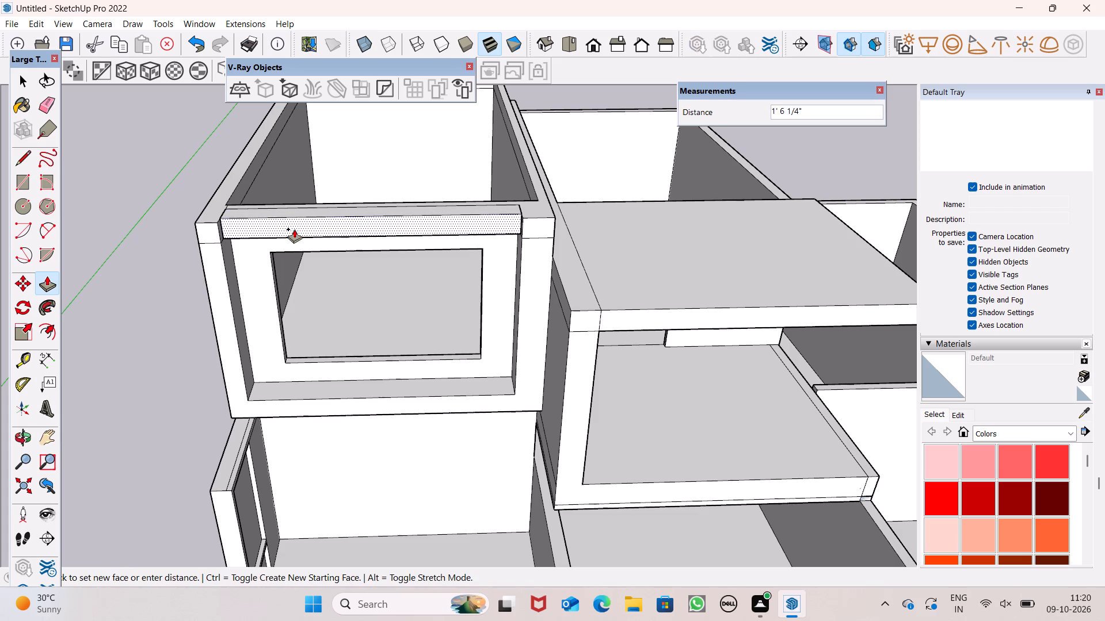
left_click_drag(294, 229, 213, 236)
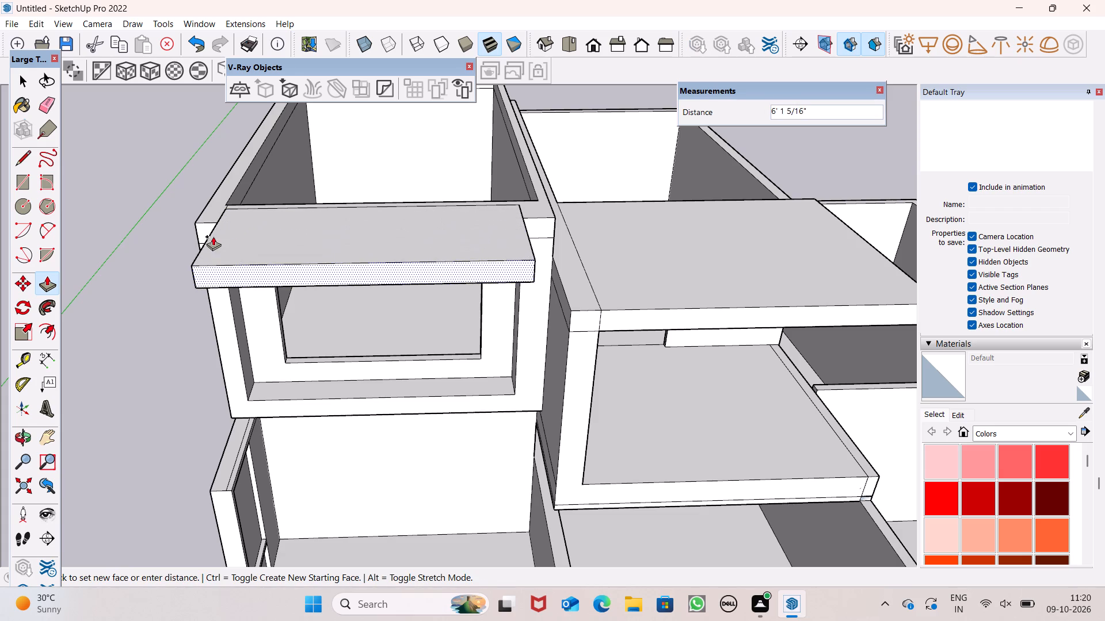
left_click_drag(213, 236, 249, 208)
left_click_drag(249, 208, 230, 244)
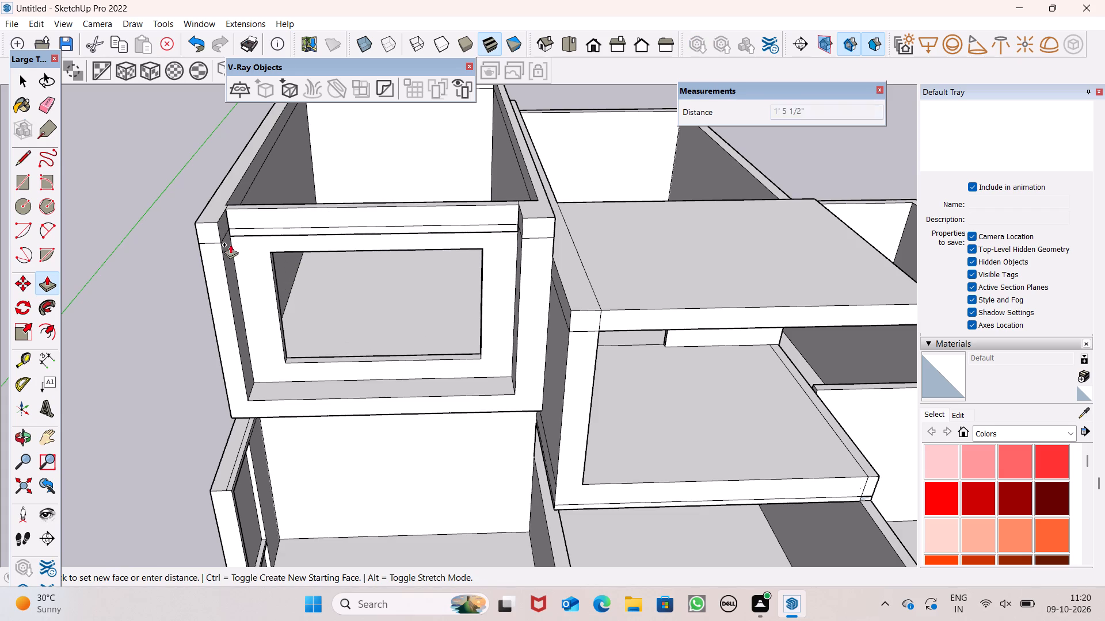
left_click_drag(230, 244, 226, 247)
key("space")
Pull the raised band above the front window forward until it is flush with the frame's front face.
middle_click_drag(254, 267, 260, 333)
scroll(260, 333, "up", 1)
left_click(42, 286)
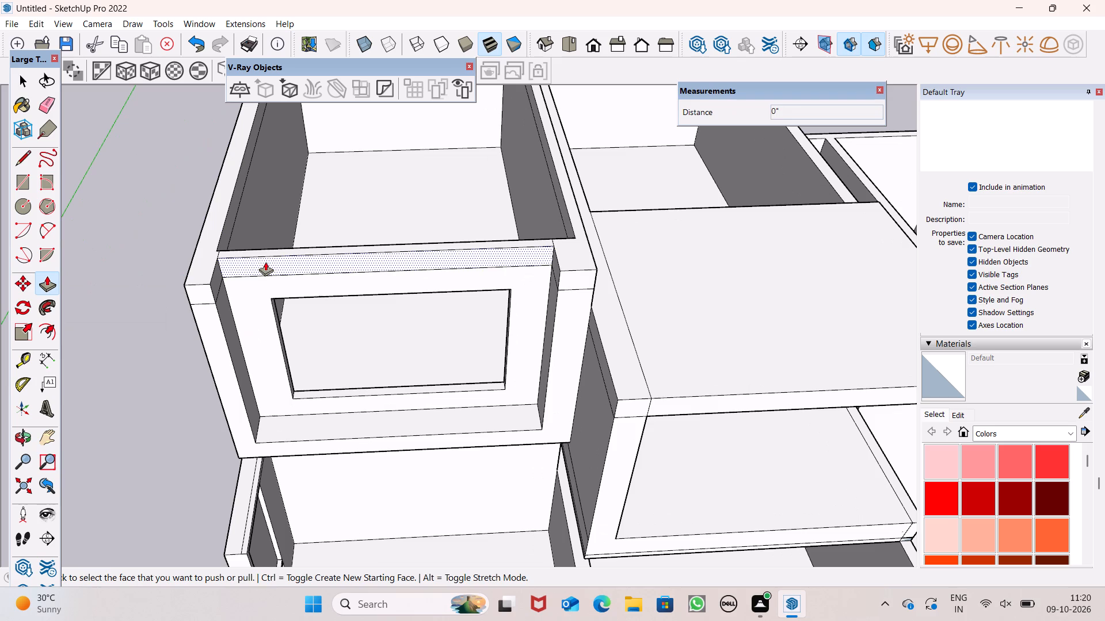
left_click_drag(265, 262, 192, 285)
Erase the vertical and horizontal seam lines at both upper corners of the front window frame.
middle_click_drag(230, 363, 273, 250)
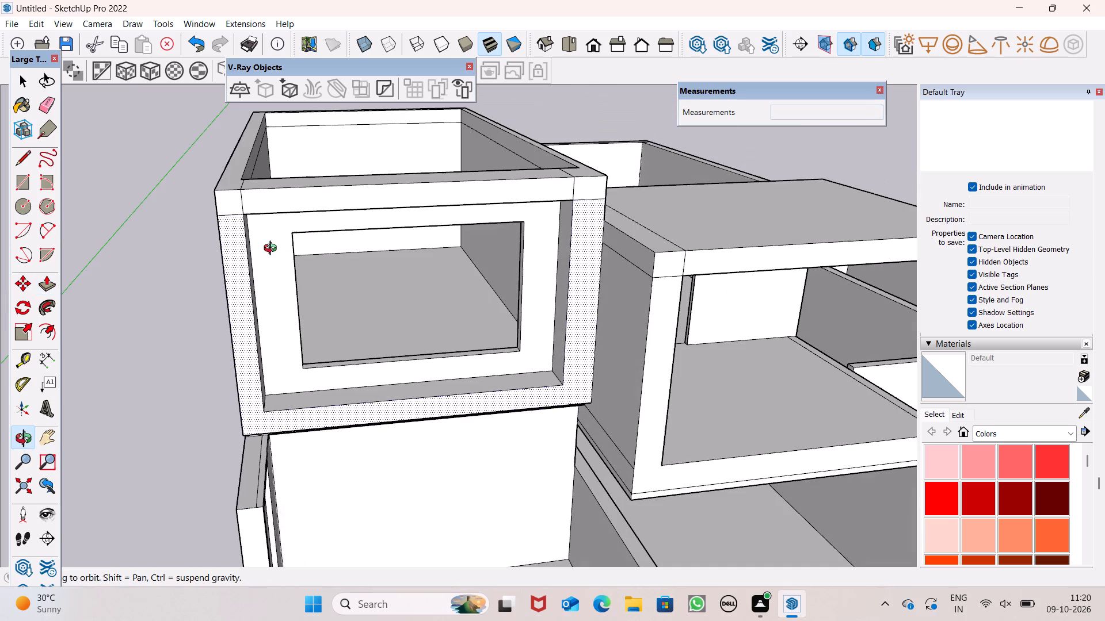
middle_click_drag(273, 250, 193, 244)
left_click(45, 115)
scroll(259, 224, "up", 1)
scroll(259, 224, "down", 1)
scroll(259, 224, "up", 4)
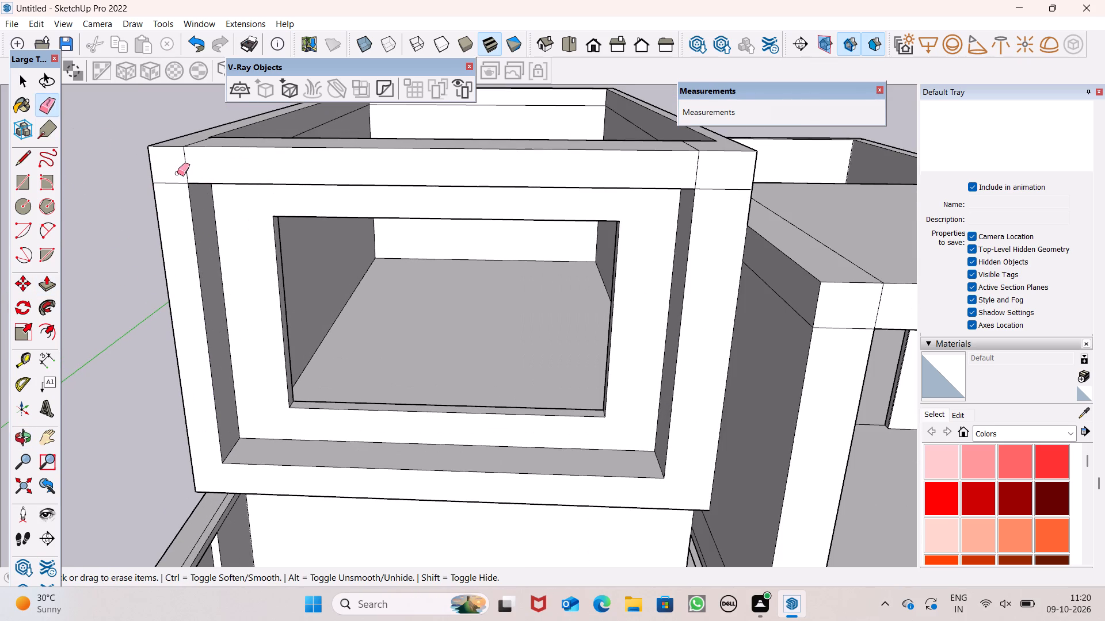
left_click_drag(177, 173, 183, 169)
left_click(185, 166)
left_click_drag(176, 178, 177, 191)
left_click(704, 171)
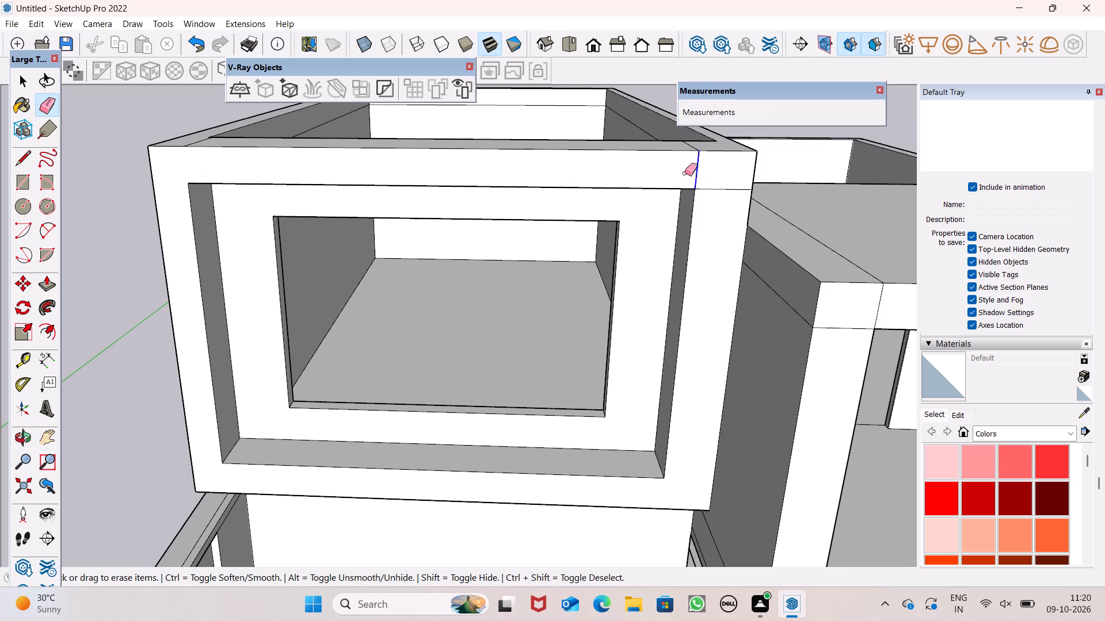
left_click_drag(714, 175, 711, 194)
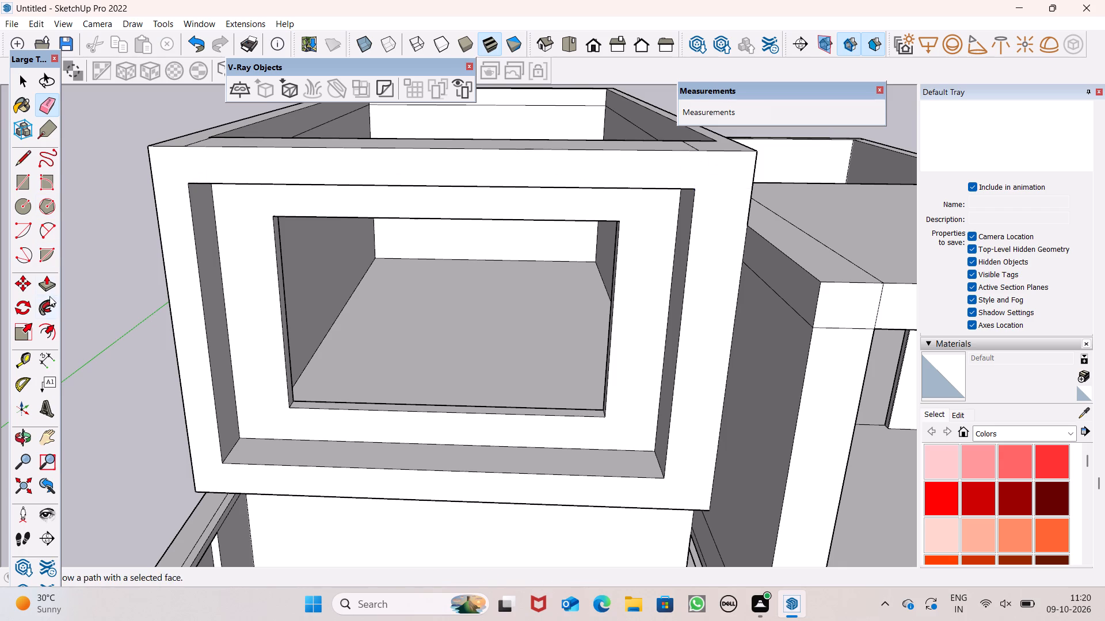
Push/Pull the underside of the front window frame's top band so it sits slightly lower.
left_click(48, 295)
middle_click_drag(345, 237, 319, 139)
scroll(406, 311, "down", 5)
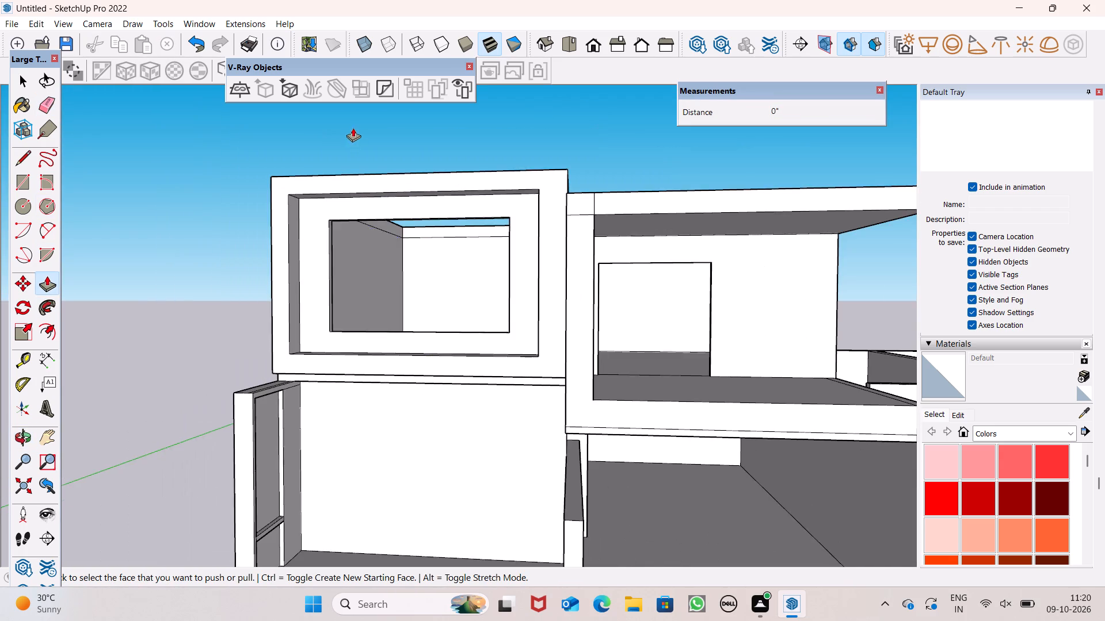
scroll(353, 127, "up", 6)
middle_click_drag(389, 257, 396, 122)
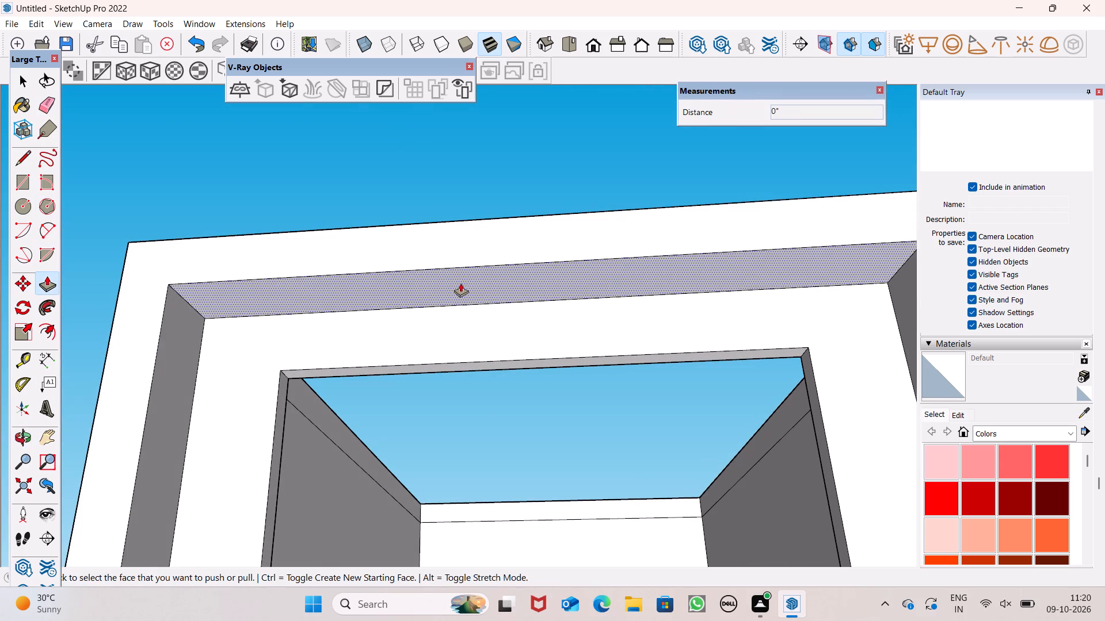
left_click_drag(460, 283, 462, 301)
left_click(462, 301)
scroll(432, 242, "down", 1)
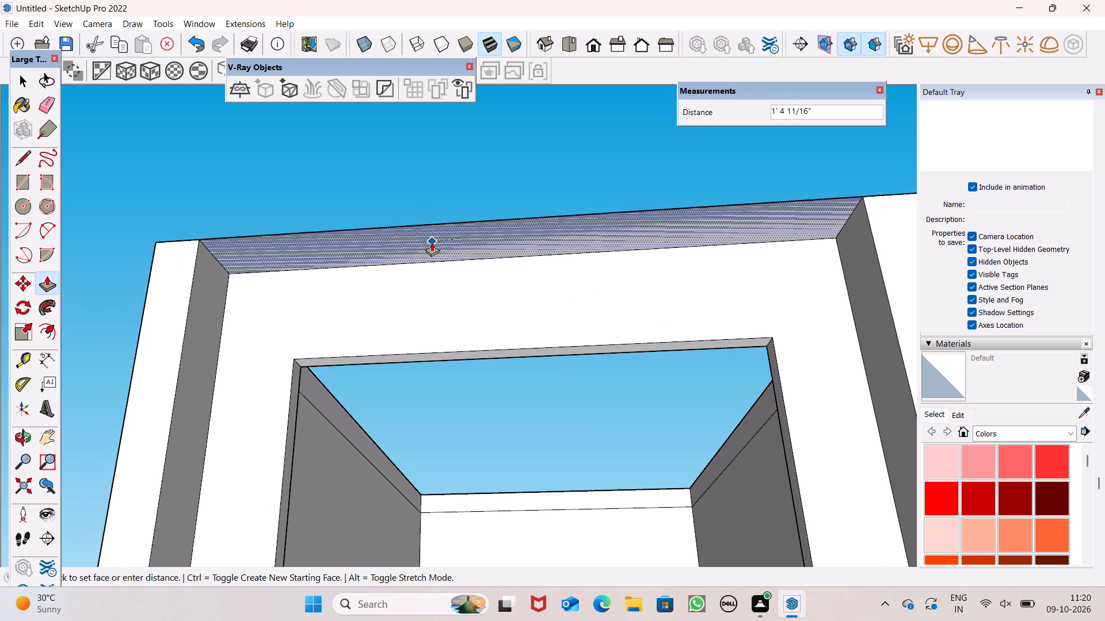
left_click(449, 282)
key("space")
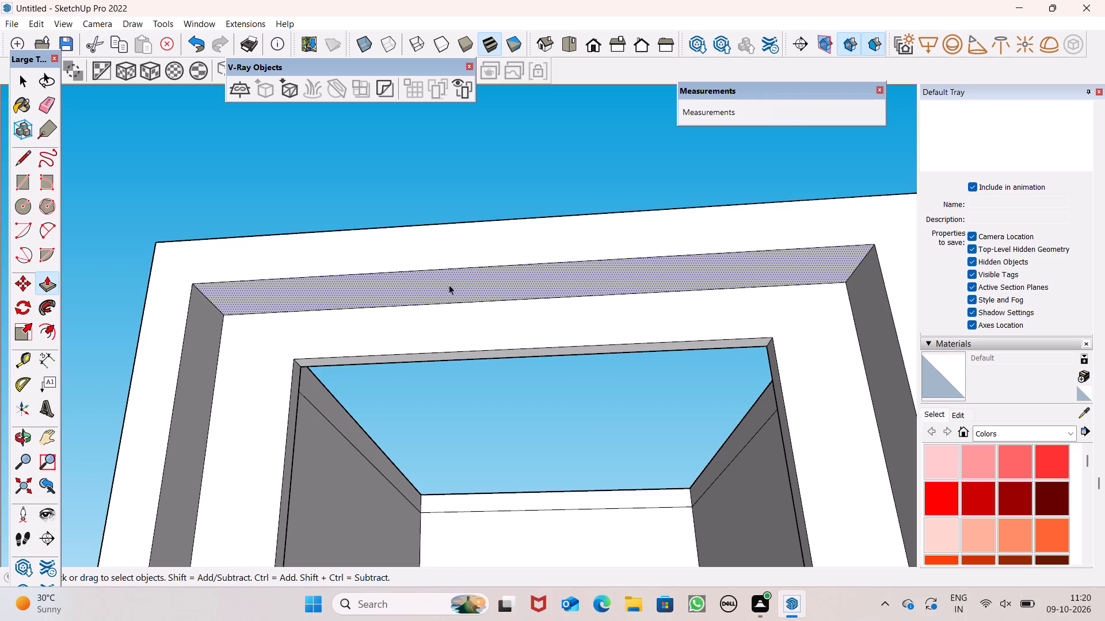
Widen the front window opening with Push/Pull, moving its left jamb outward 9 3/4" and its right jamb outward 3 1/8".
scroll(384, 233, "down", 9)
scroll(446, 343, "up", 1)
middle_click_drag(452, 358, 493, 506)
scroll(406, 320, "down", 2)
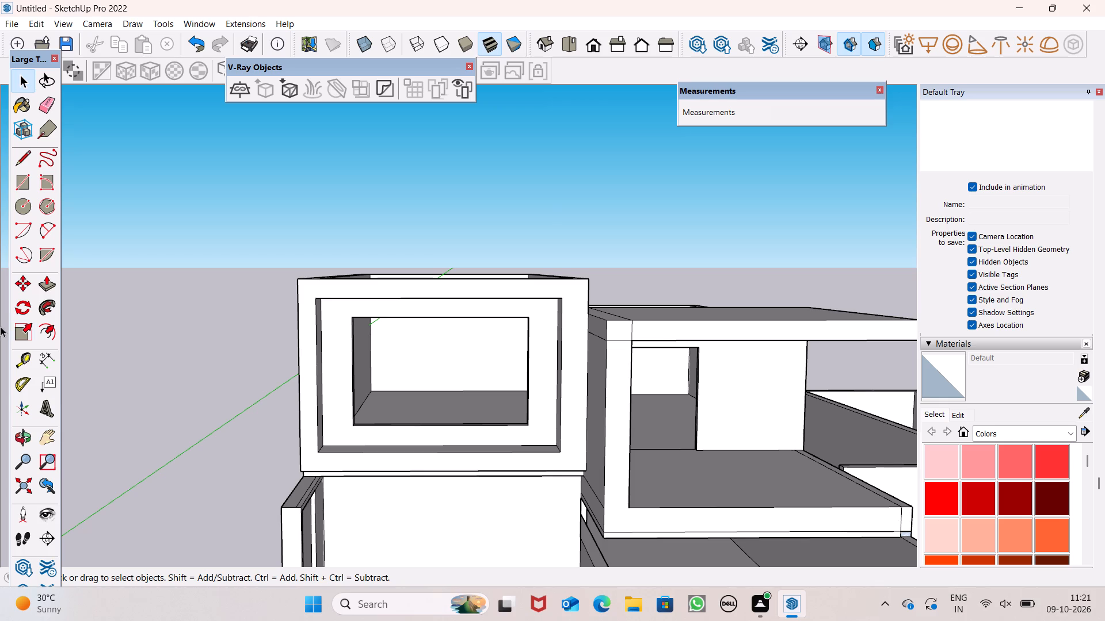
middle_click_drag(398, 412, 171, 493)
left_click(42, 281)
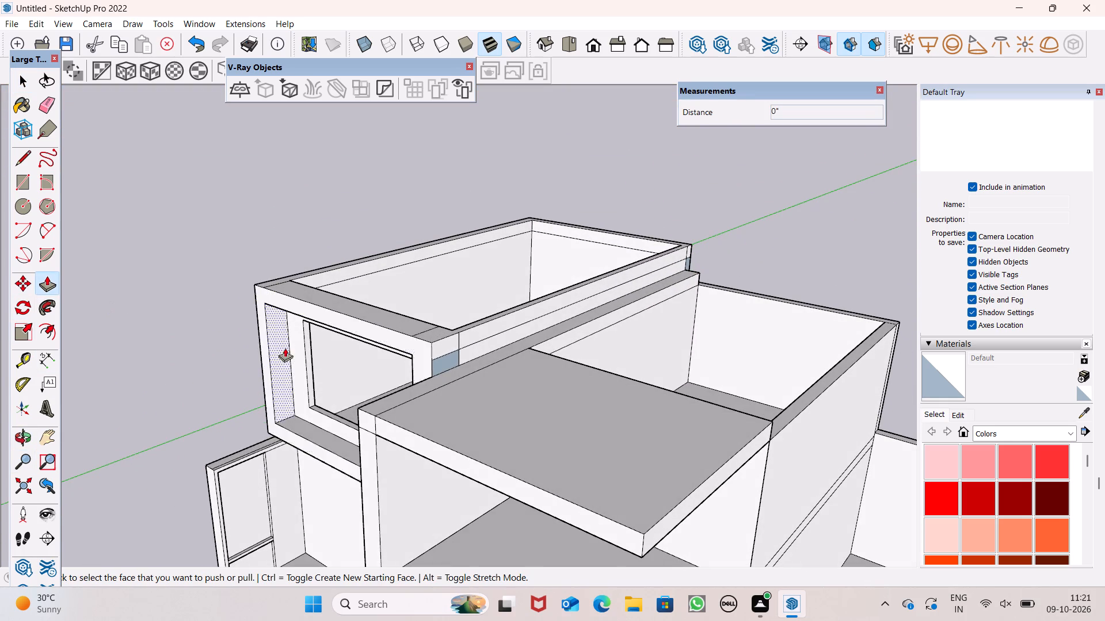
scroll(284, 348, "up", 7)
left_click_drag(333, 405, 322, 401)
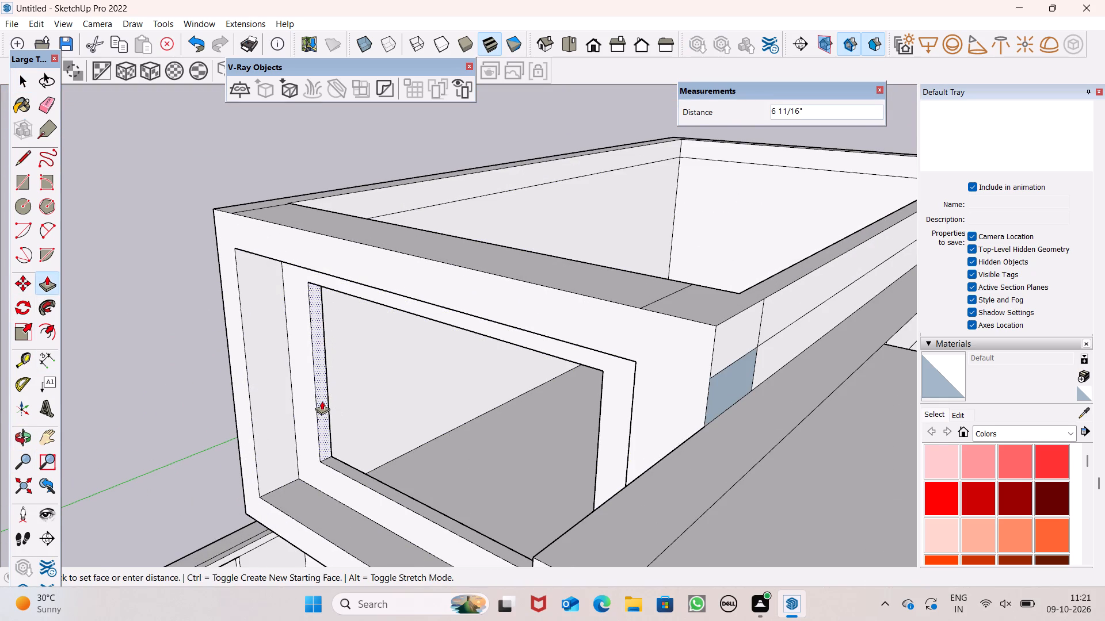
left_click_drag(322, 401, 317, 398)
middle_click_drag(406, 487, 672, 517)
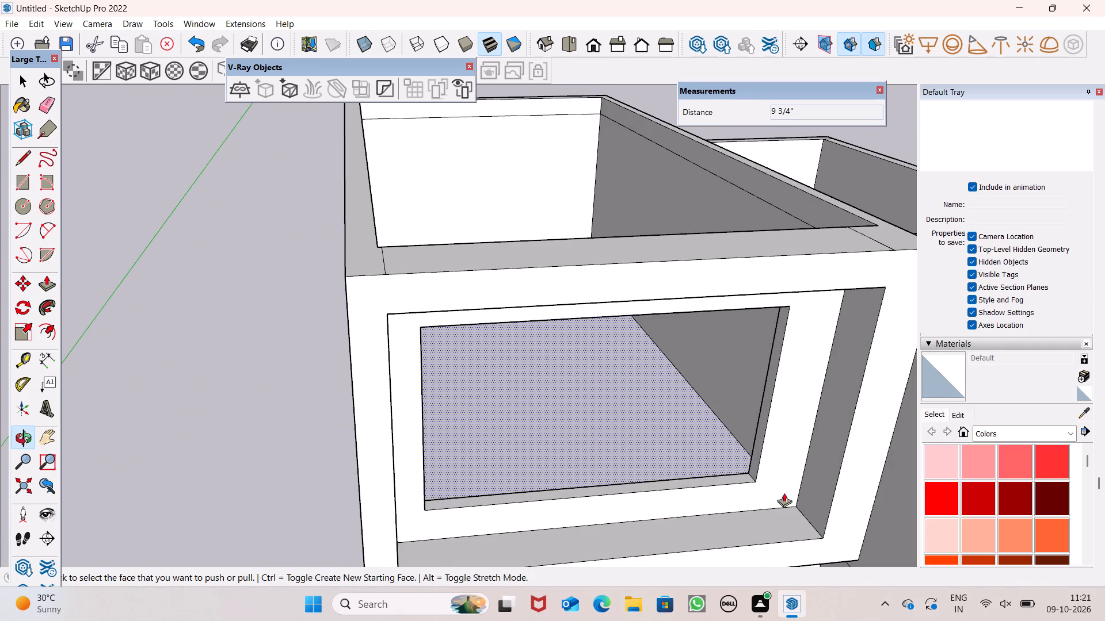
scroll(760, 414, "up", 4)
left_click_drag(760, 415, 771, 413)
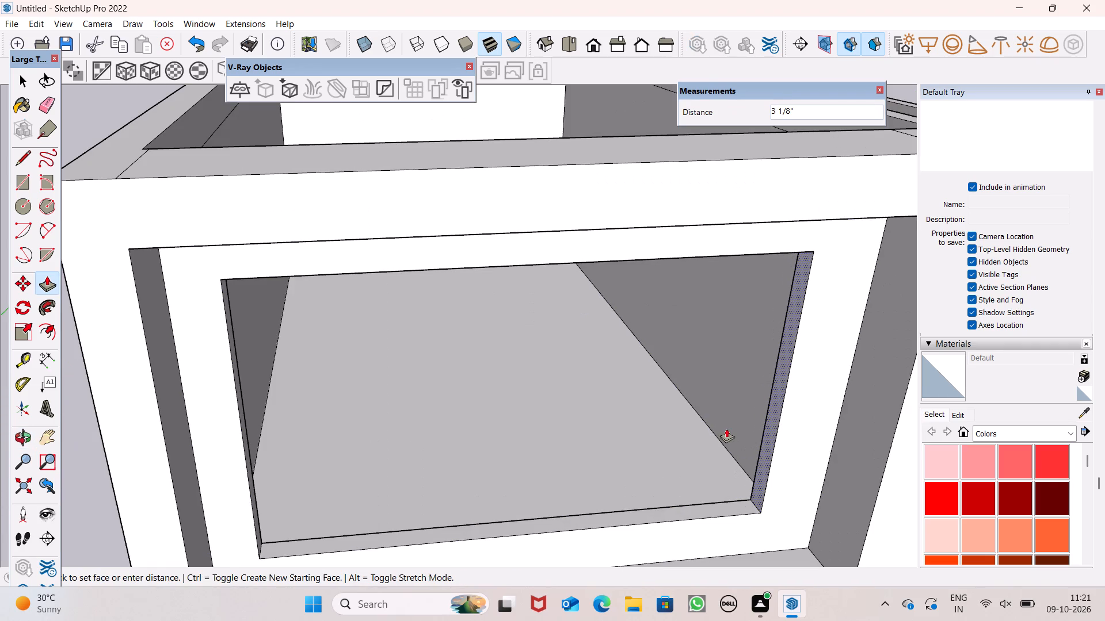
scroll(569, 452, "down", 9)
middle_click_drag(512, 438, 454, 354)
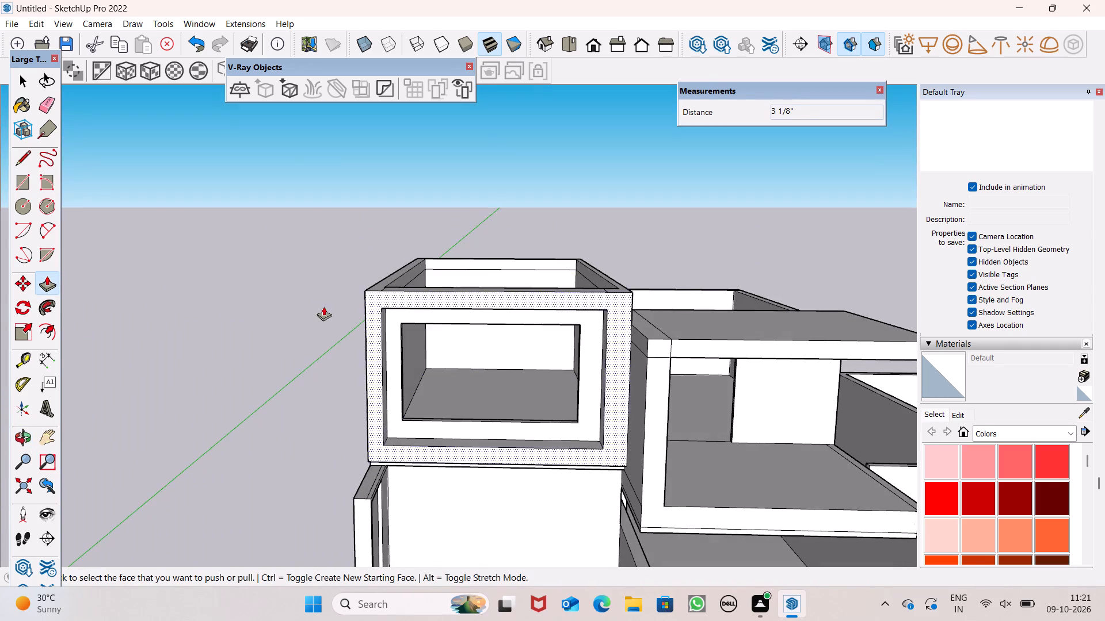
scroll(314, 305, "down", 2)
key("space")
Examine the whole house from the front, the side and above, including the window room, balcony and ground-floor walls.
scroll(139, 324, "down", 3)
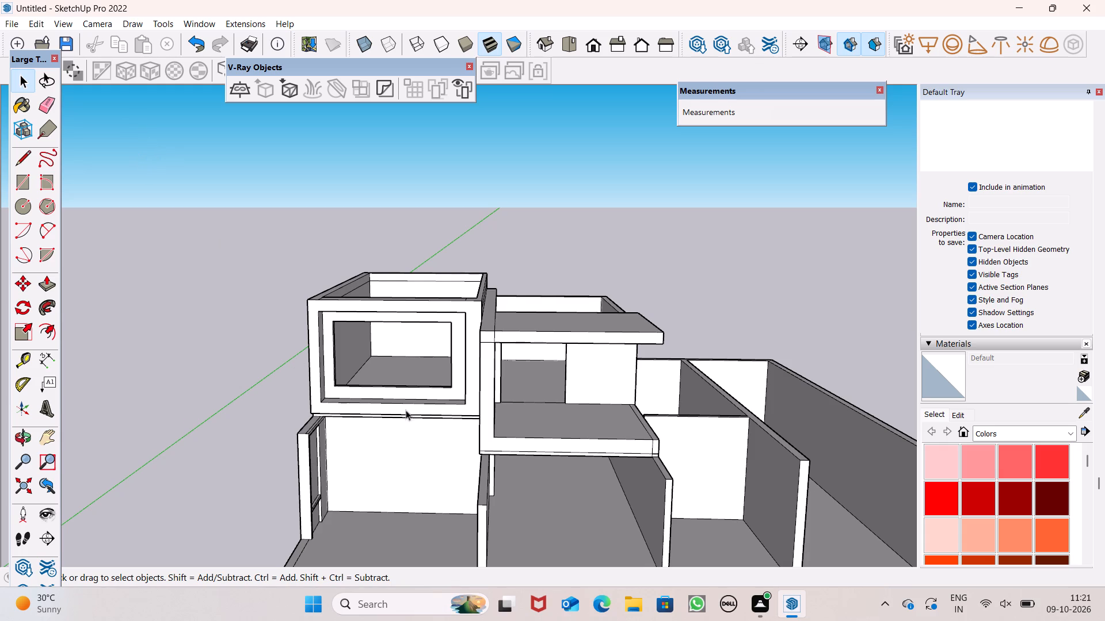
middle_click_drag(593, 373, 499, 344)
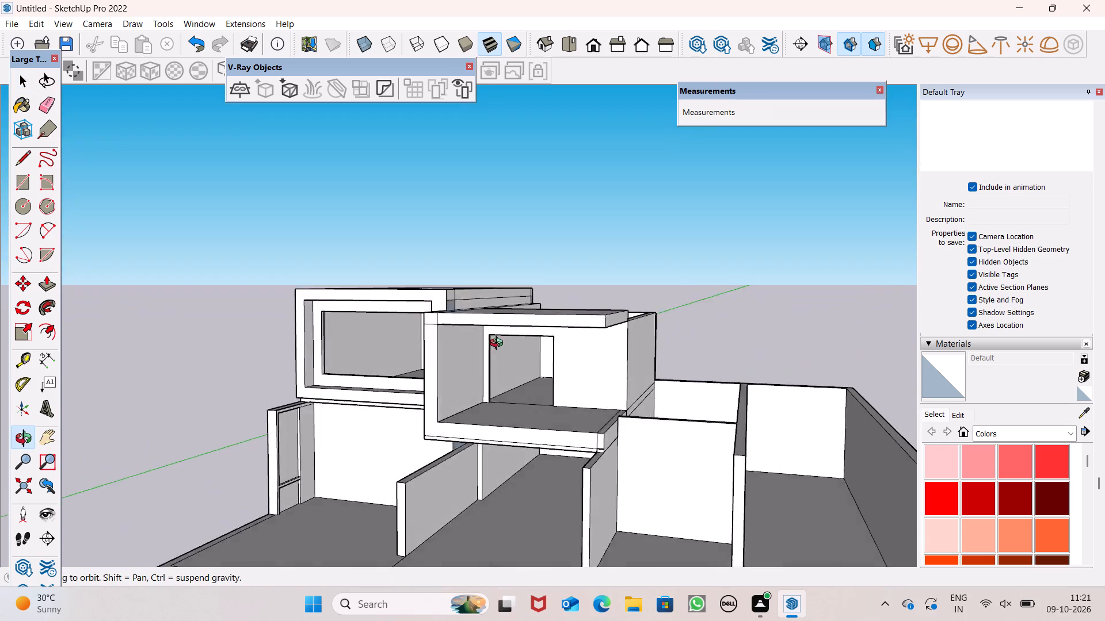
middle_click_drag(499, 344, 622, 369)
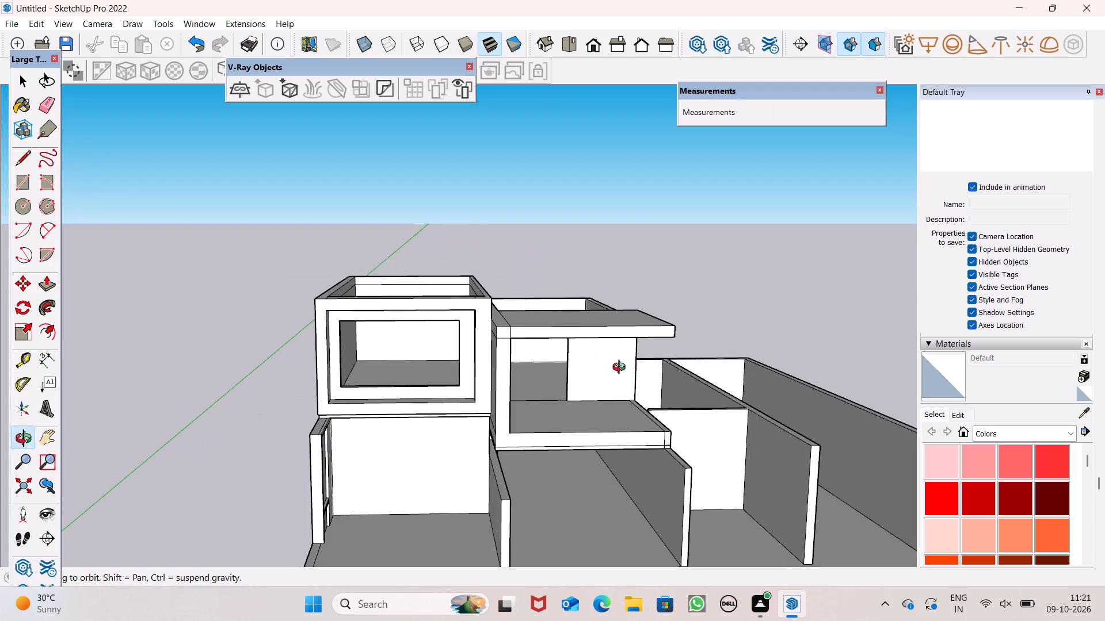
middle_click_drag(622, 369, 618, 366)
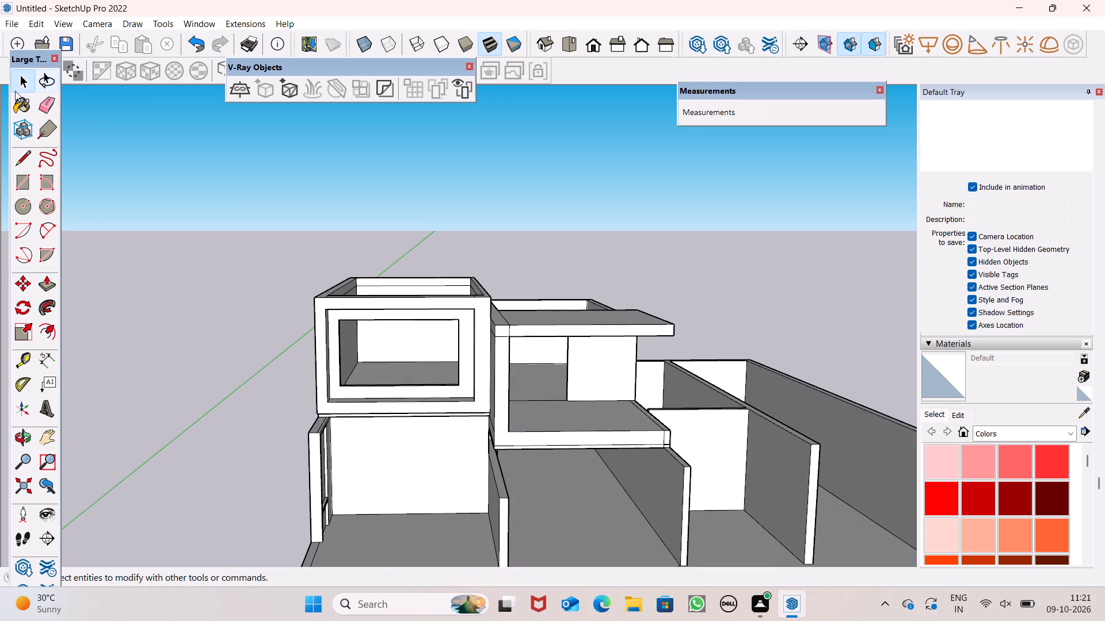
scroll(17, 101, "down", 1)
middle_click_drag(150, 196, 5, 226)
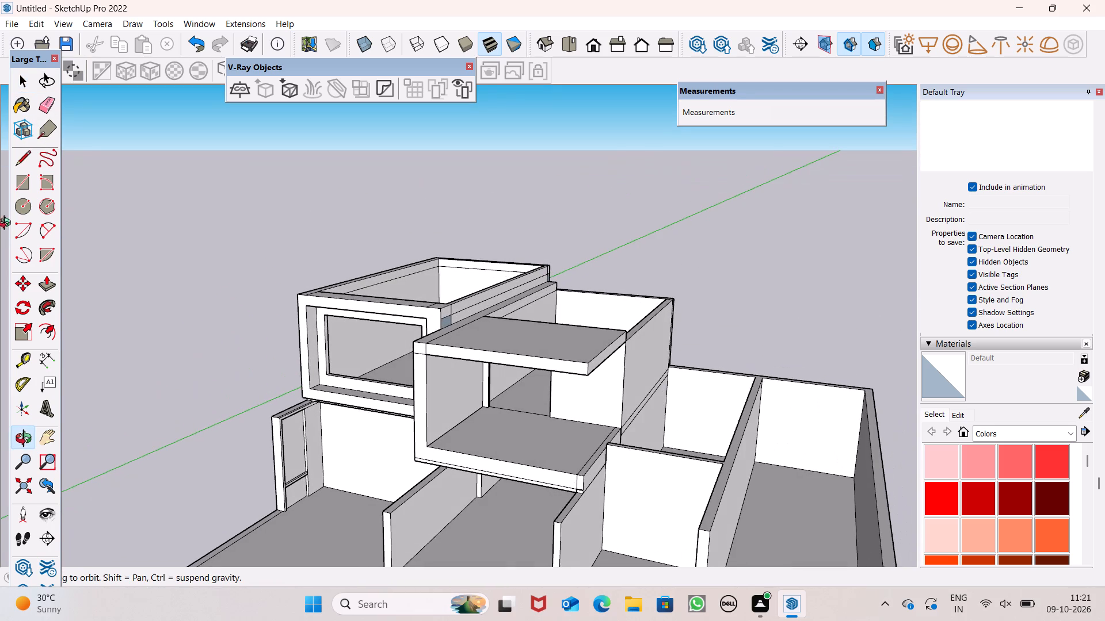
scroll(121, 199, "down", 1)
scroll(215, 238, "down", 2)
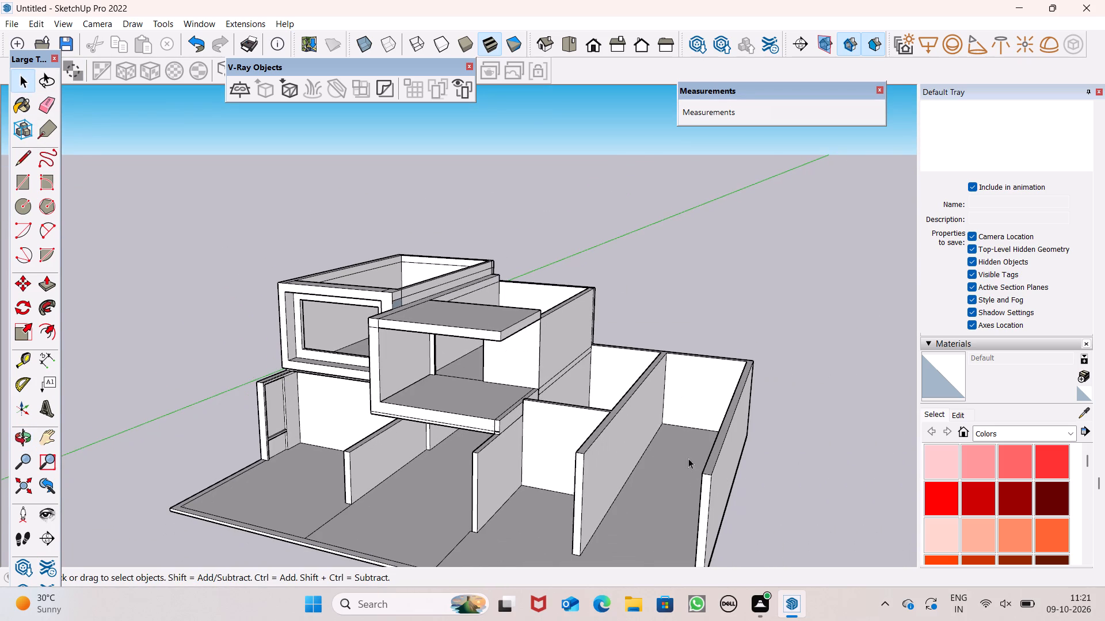
middle_click_drag(647, 463, 457, 496)
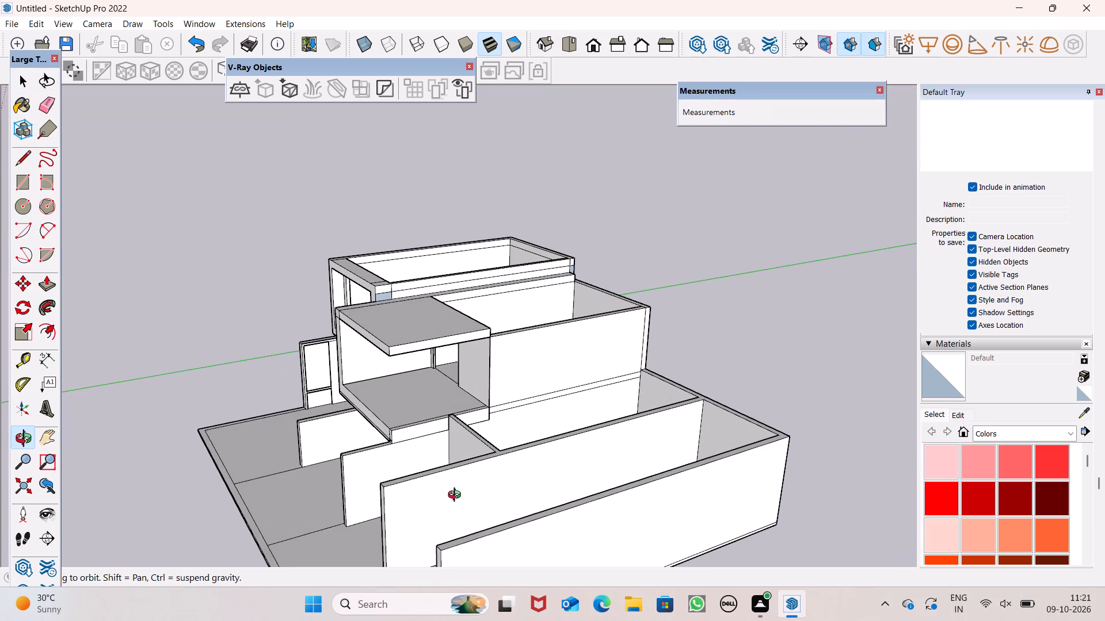
middle_click_drag(457, 496, 695, 411)
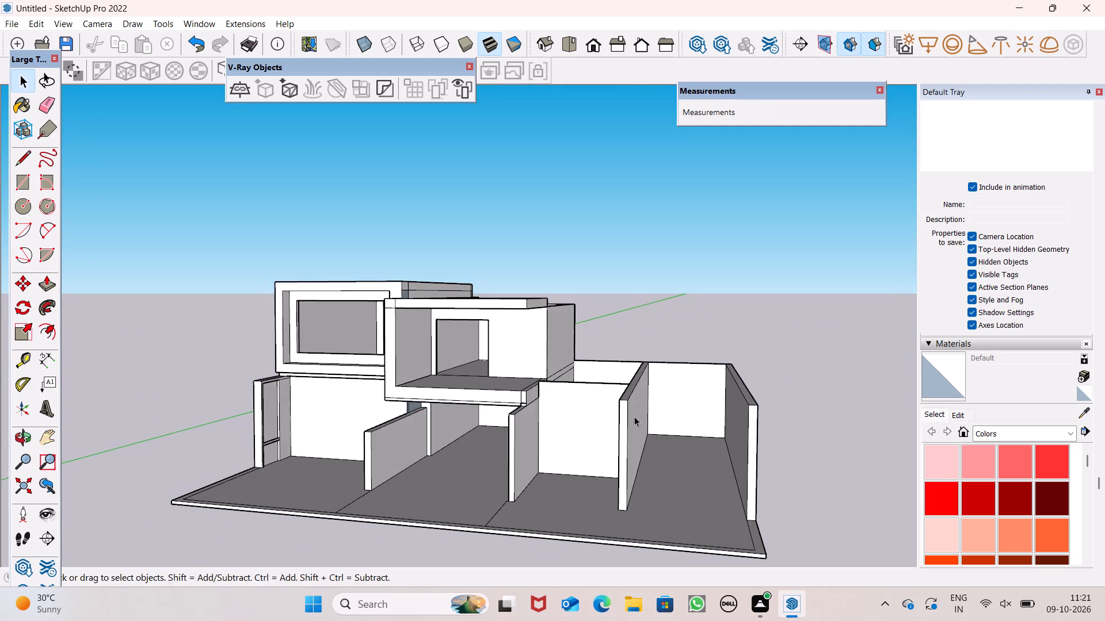
middle_click_drag(524, 417, 567, 409)
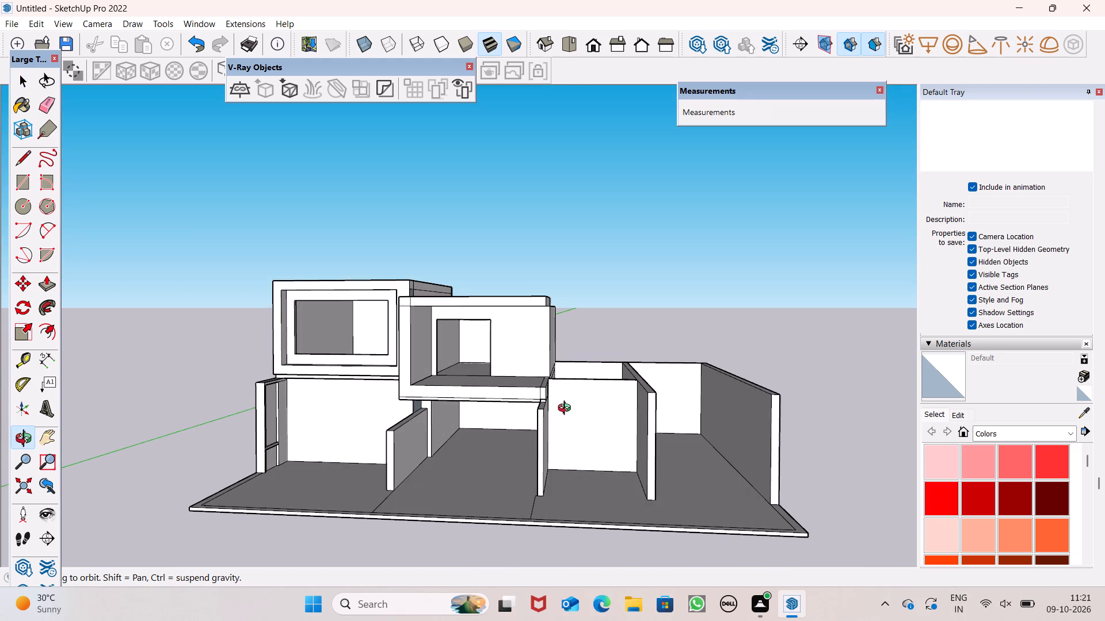
middle_click_drag(567, 409, 567, 409)
middle_click_drag(611, 396, 626, 470)
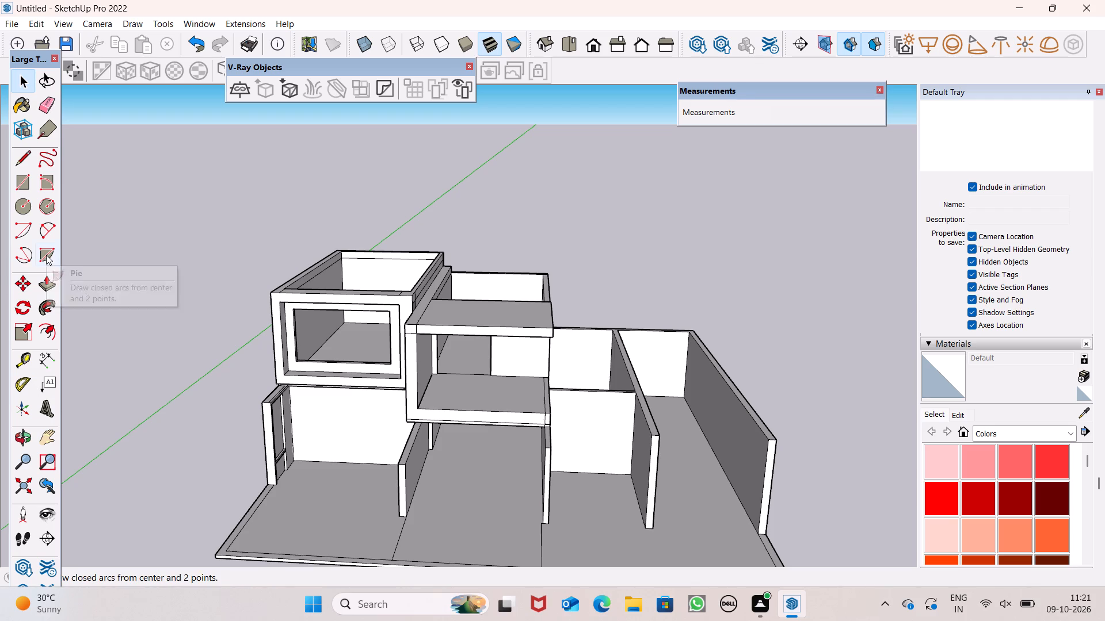
Draw a 6" line across the end of the ground-floor cross wall's top, where it meets the long wall.
left_click(48, 287)
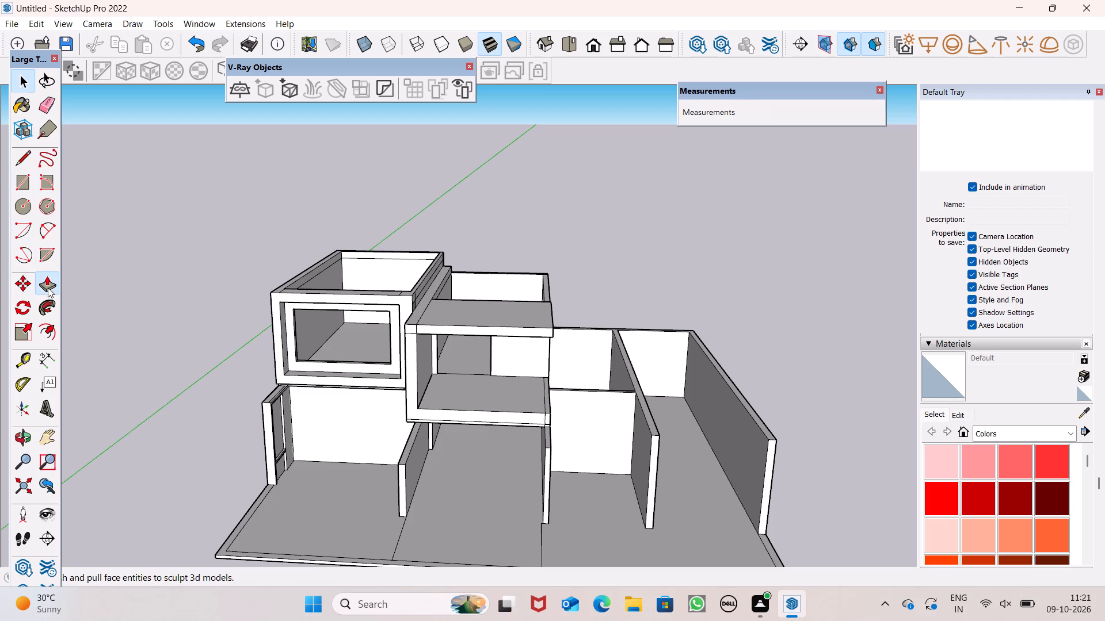
scroll(475, 368, "up", 4)
scroll(588, 390, "down", 3)
middle_click_drag(517, 474, 360, 495)
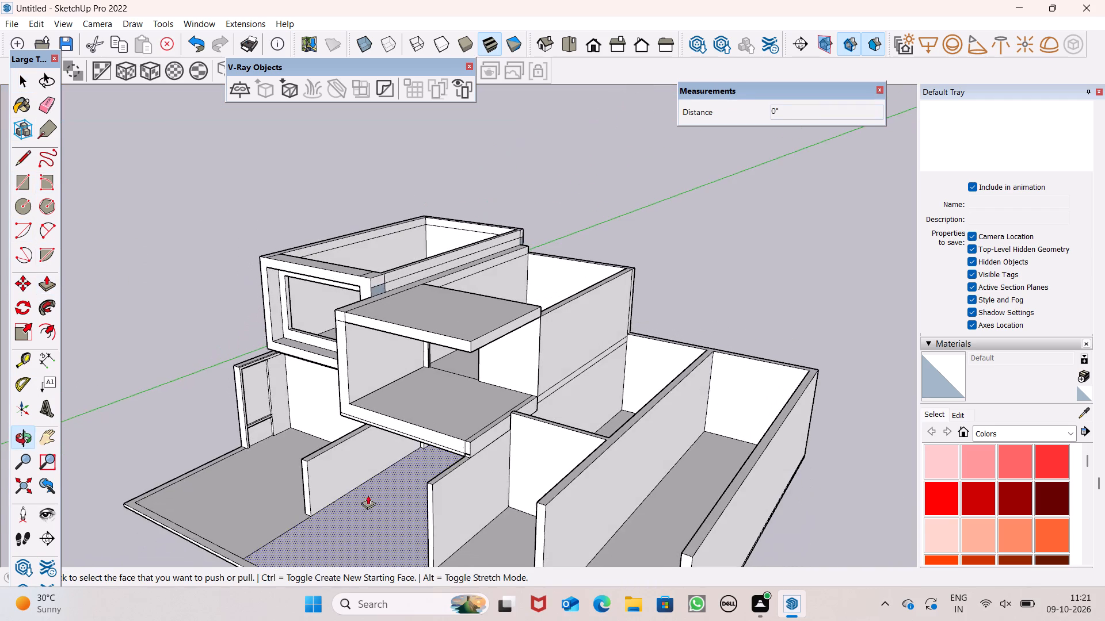
scroll(571, 450, "up", 1)
scroll(571, 450, "down", 1)
scroll(571, 450, "up", 3)
scroll(570, 156, "down", 3)
middle_click_drag(570, 275, 673, 471)
scroll(673, 471, "up", 1)
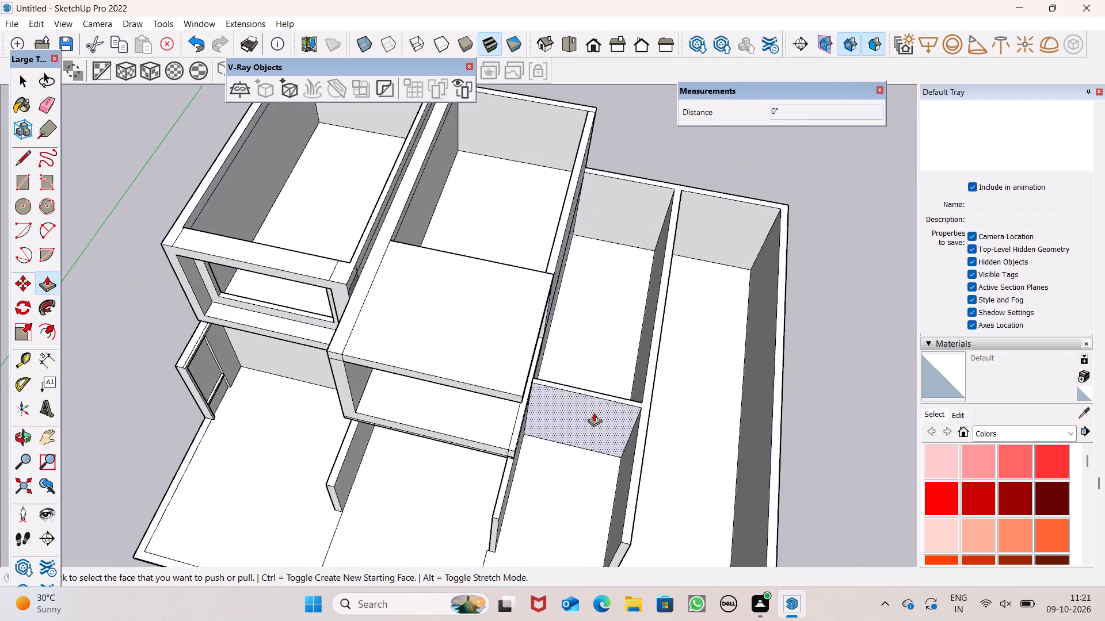
scroll(593, 396, "up", 6)
scroll(604, 388, "down", 1)
scroll(606, 388, "up", 1)
left_click(22, 153)
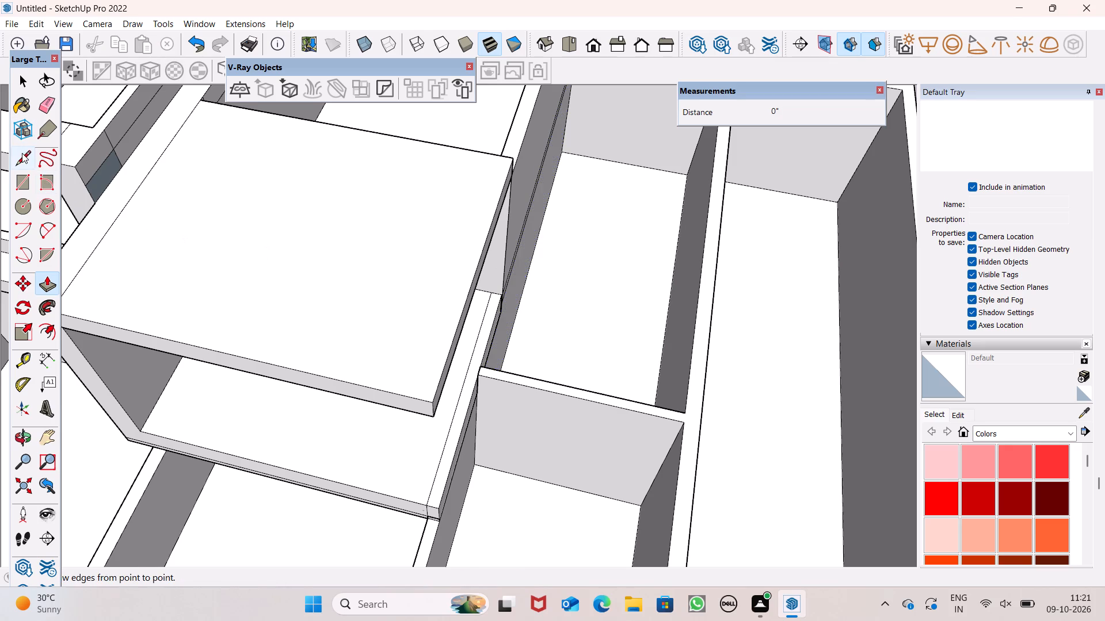
left_click(688, 426)
left_click(685, 412)
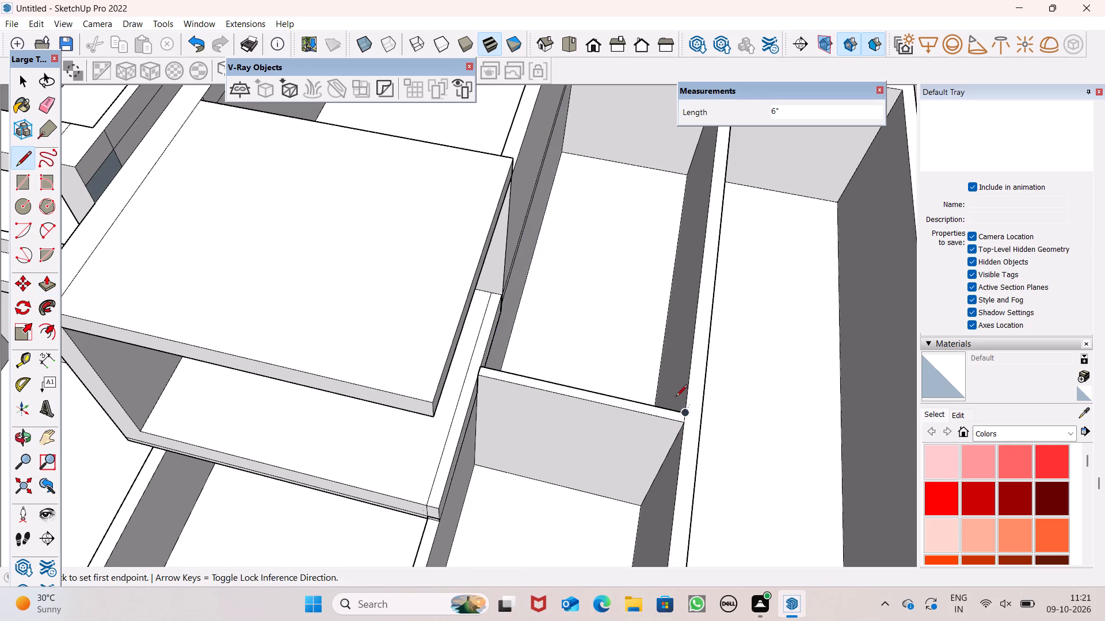
key("space")
Push the ground-floor cross wall's top face down to floor level to remove the wall.
scroll(710, 493, "down", 2)
scroll(612, 418, "down", 2)
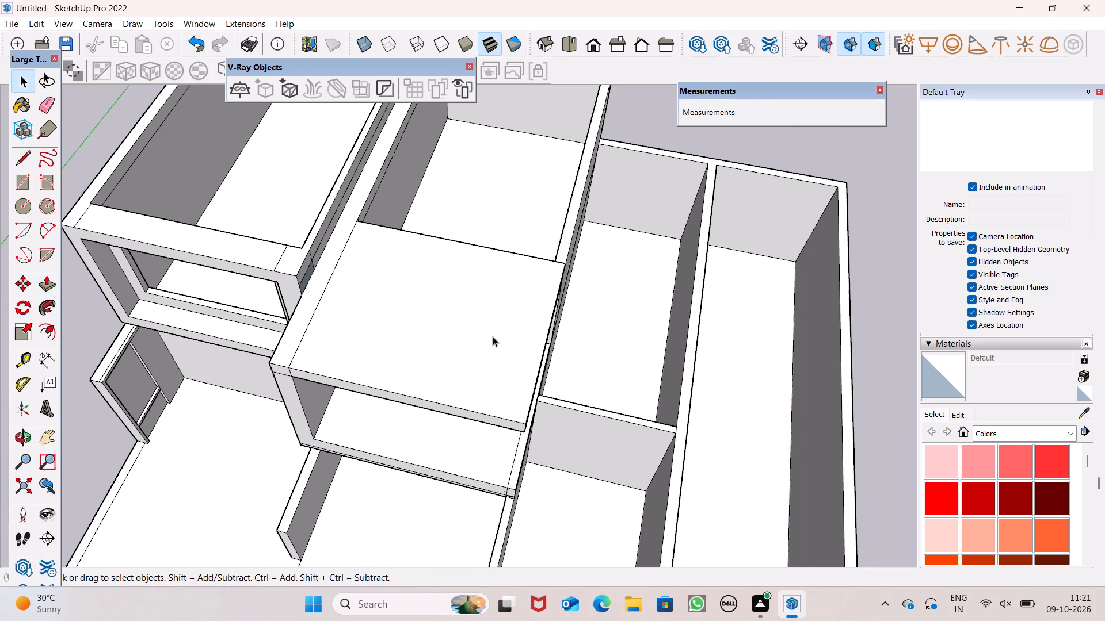
scroll(496, 160, "down", 4)
scroll(485, 209, "down", 4)
middle_click_drag(630, 338, 473, 371)
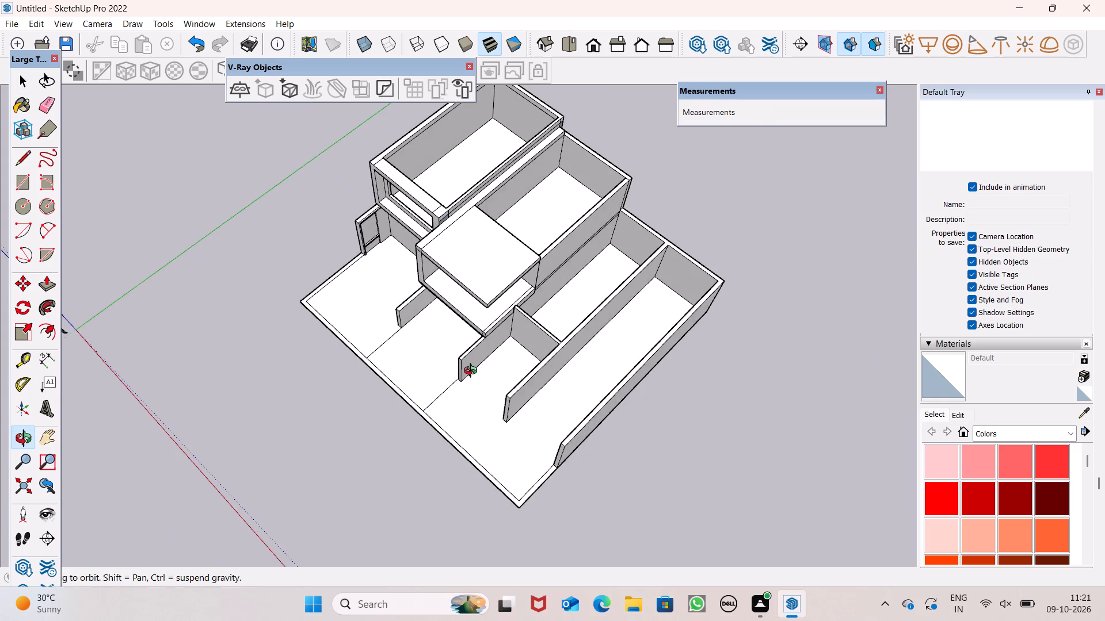
scroll(552, 319, "up", 7)
scroll(576, 327, "down", 6)
scroll(623, 373, "up", 1)
middle_click_drag(620, 373, 434, 421)
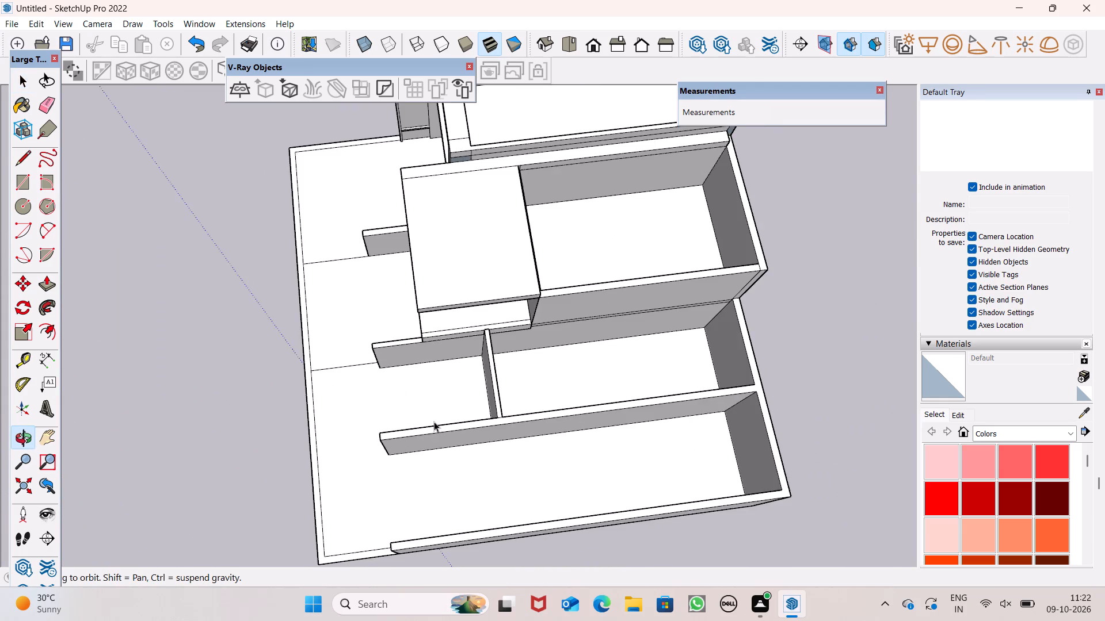
middle_click_drag(434, 421, 422, 427)
scroll(512, 392, "up", 7)
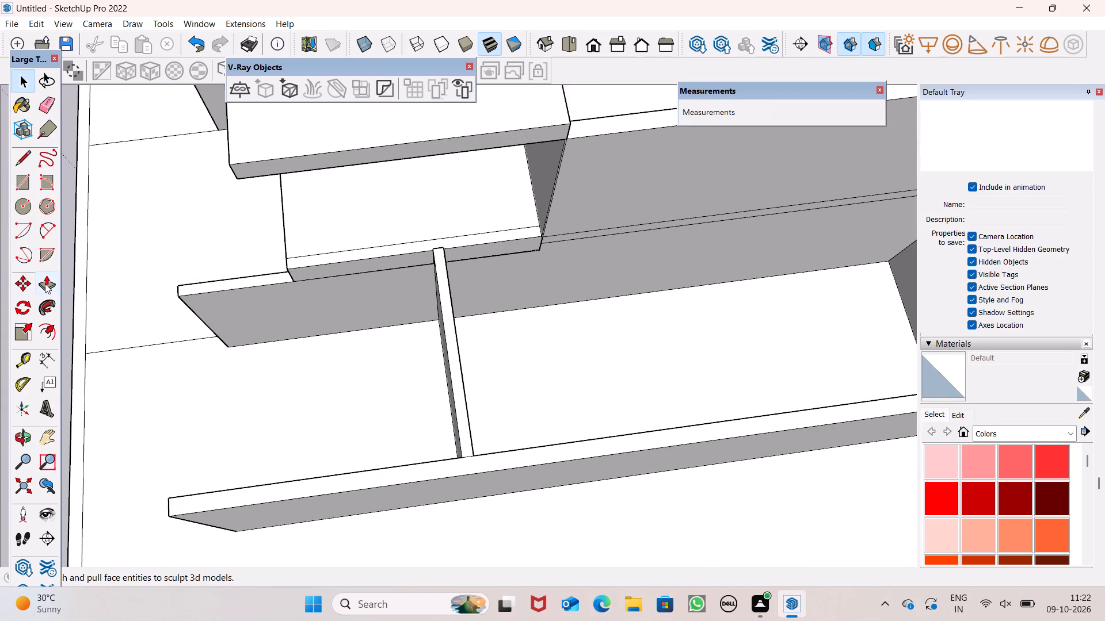
left_click(46, 283)
left_click_drag(458, 393, 448, 410)
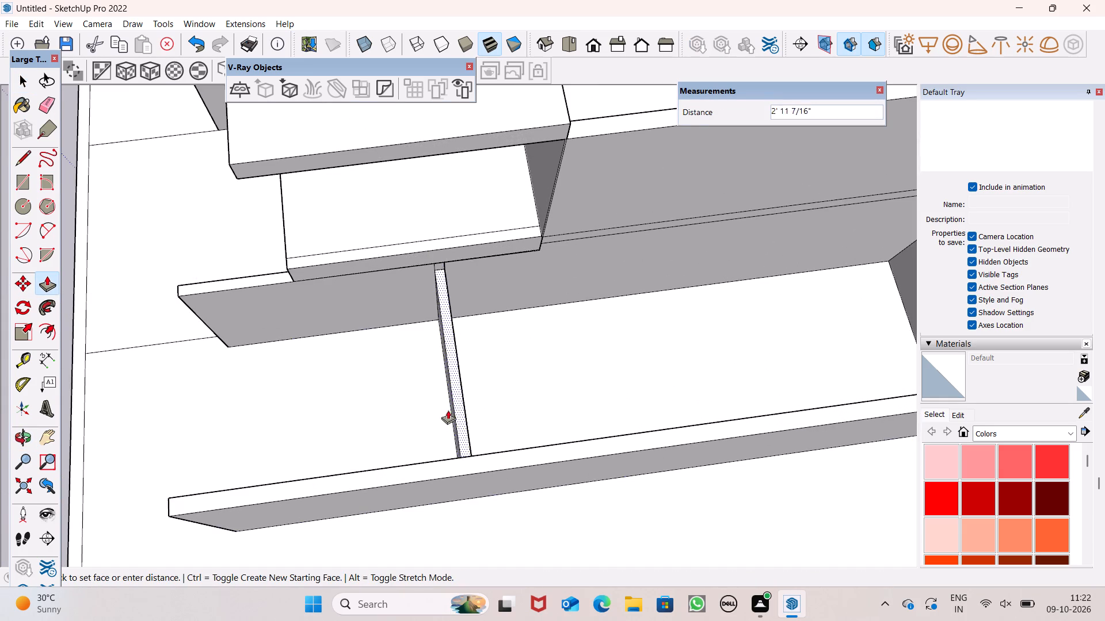
left_click_drag(448, 410, 388, 419)
Erase the removed cross wall's leftover outline edges from the floor and from both adjoining long walls.
scroll(340, 378, "down", 2)
middle_click_drag(386, 417, 484, 395)
left_click(46, 112)
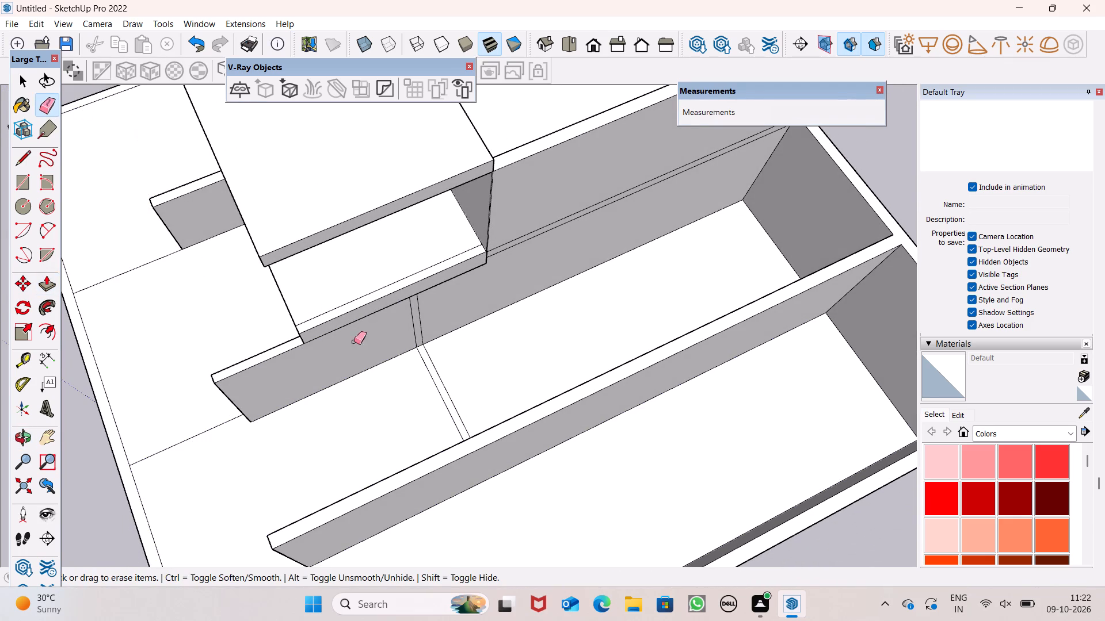
scroll(423, 357, "up", 5)
left_click(414, 297)
left_click_drag(473, 401, 456, 433)
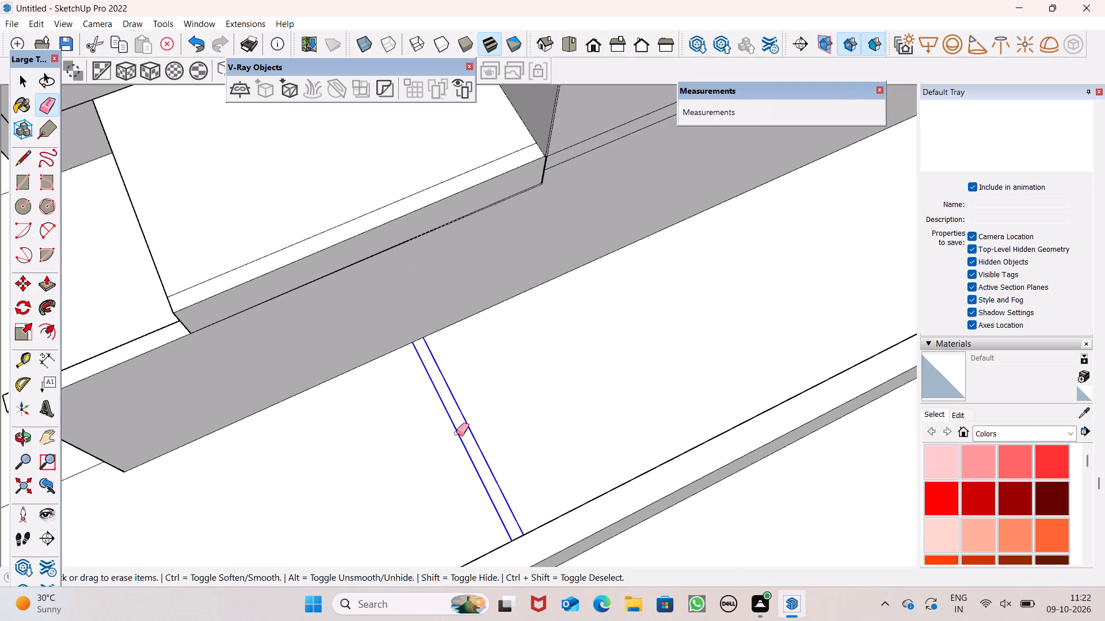
left_click_drag(456, 433, 456, 434)
scroll(557, 386, "down", 4)
middle_click_drag(578, 453, 1006, 309)
scroll(1006, 316, "up", 1)
middle_click_drag(717, 347, 837, 292)
scroll(404, 233, "up", 2)
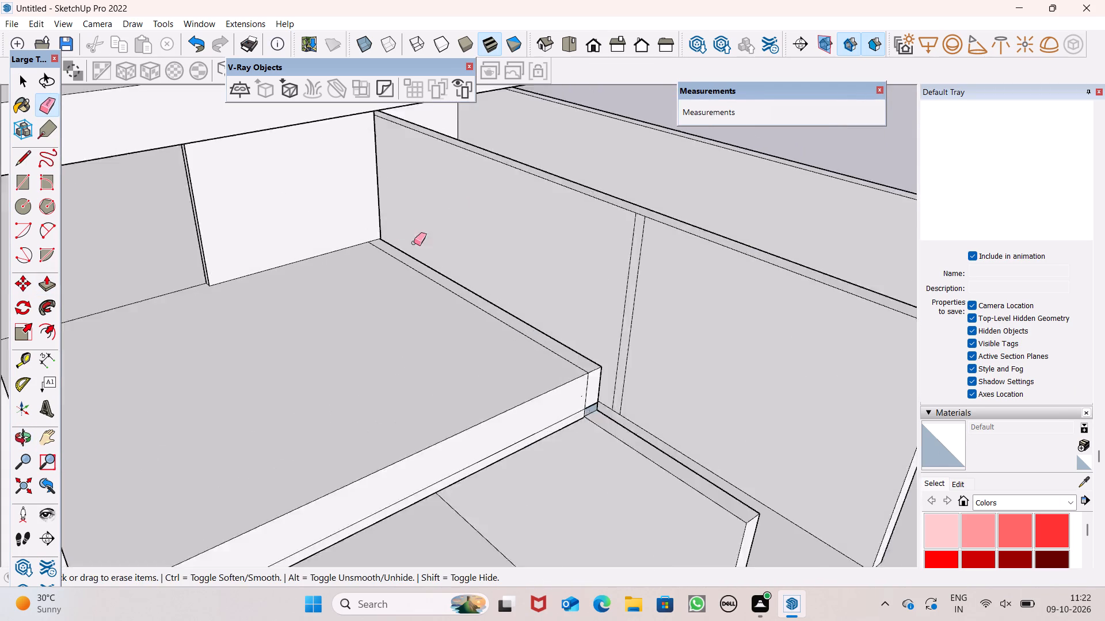
scroll(414, 243, "up", 3)
left_click_drag(756, 317, 737, 305)
scroll(467, 252, "down", 10)
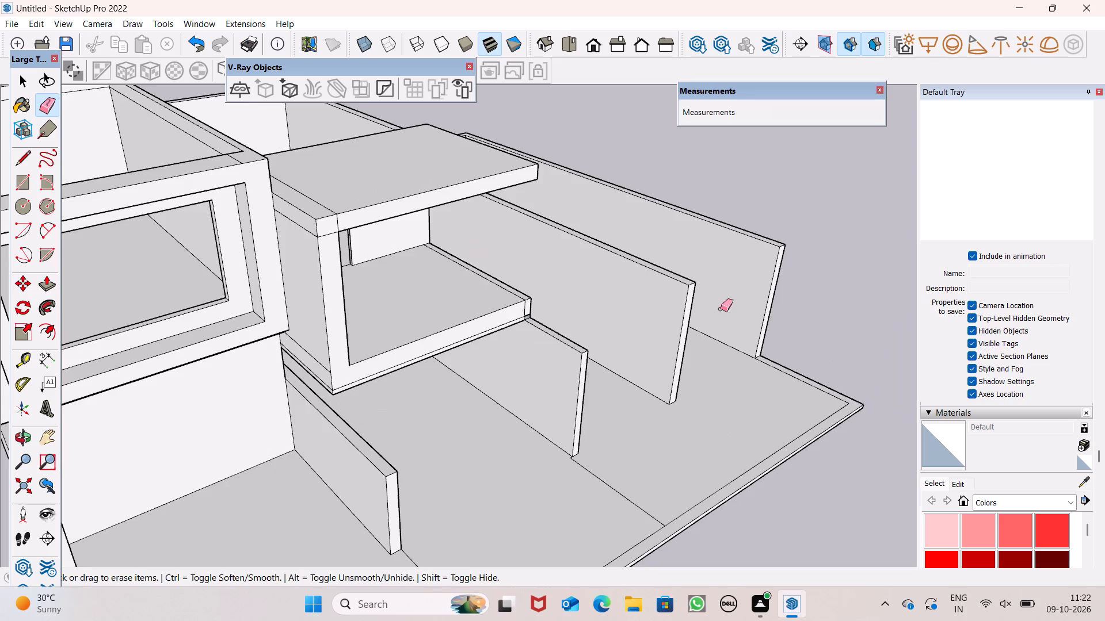
Examine the balcony block, the ground-floor long walls and the open bays between them from the front, side and above.
middle_click_drag(714, 314, 406, 309)
scroll(551, 306, "up", 6)
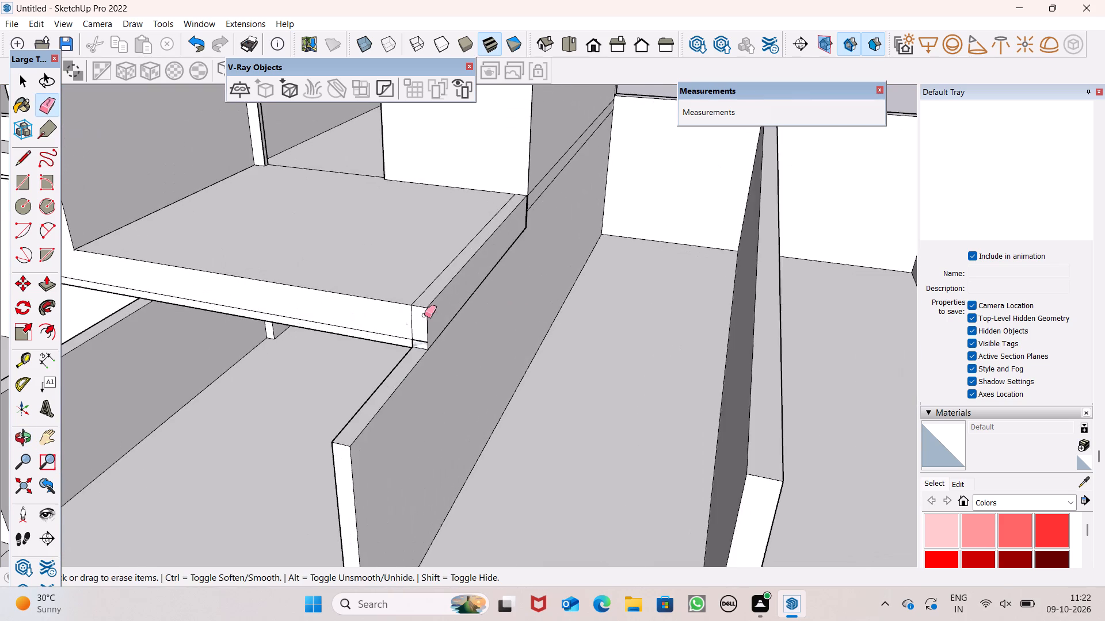
scroll(412, 323, "up", 4)
scroll(496, 328, "down", 5)
scroll(626, 309, "down", 6)
middle_click_drag(673, 337, 700, 331)
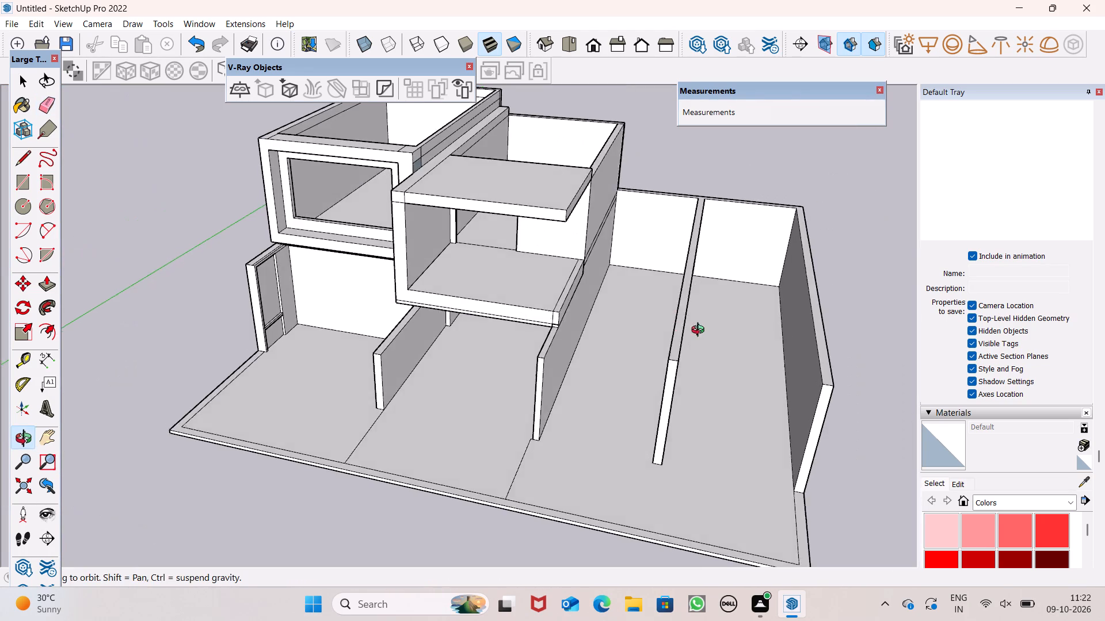
middle_click_drag(700, 331, 703, 325)
scroll(575, 281, "down", 4)
middle_click_drag(601, 297, 421, 342)
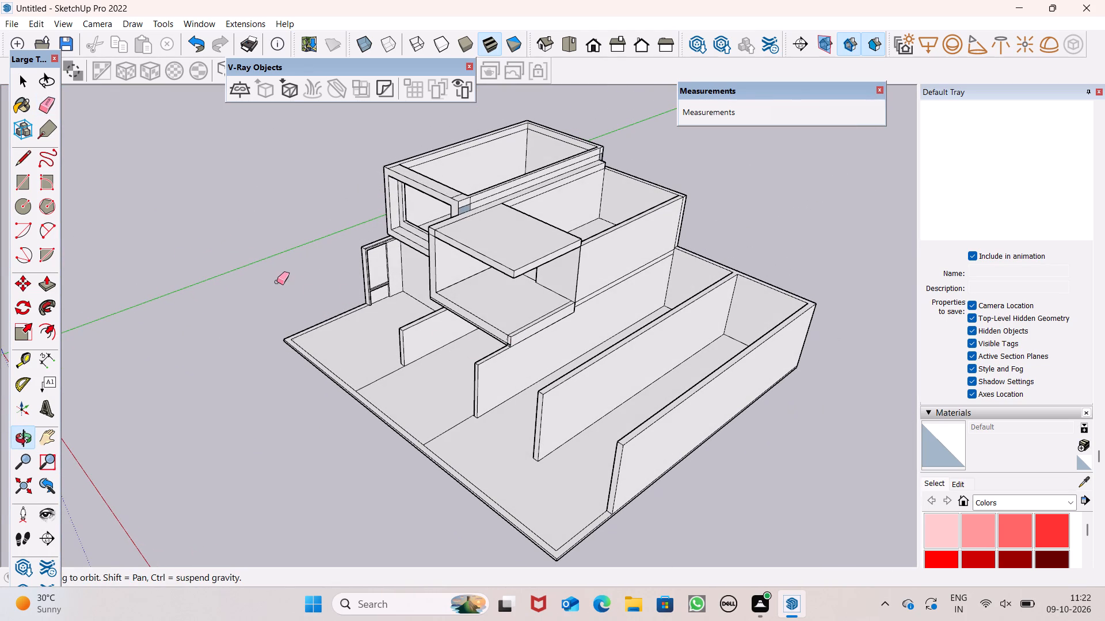
left_click(45, 290)
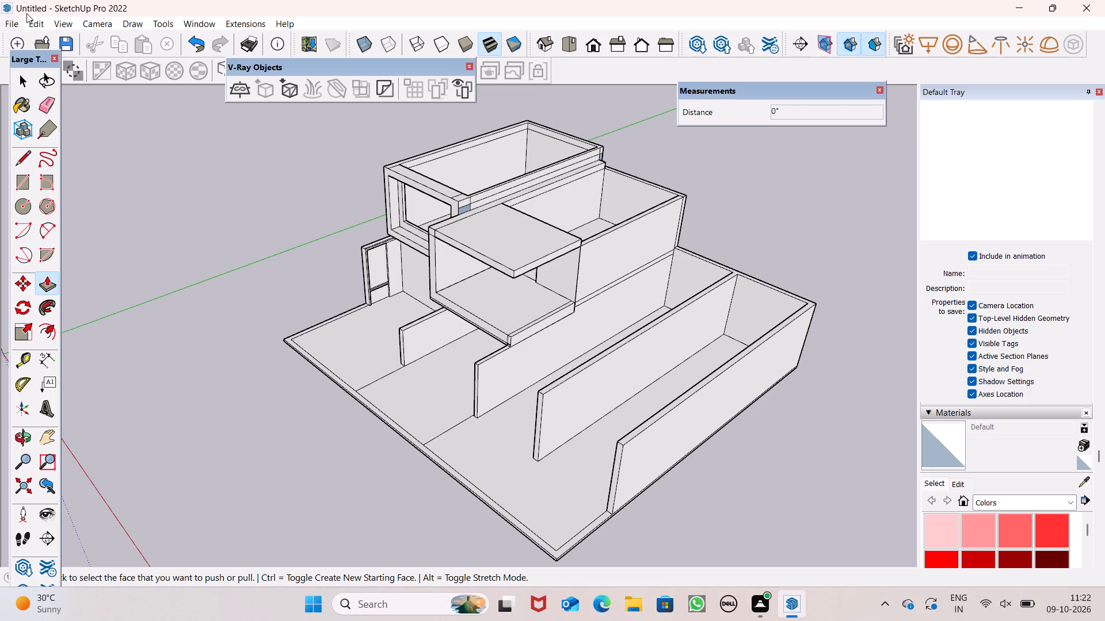
scroll(223, 65, "down", 2)
scroll(0, 268, "down", 2)
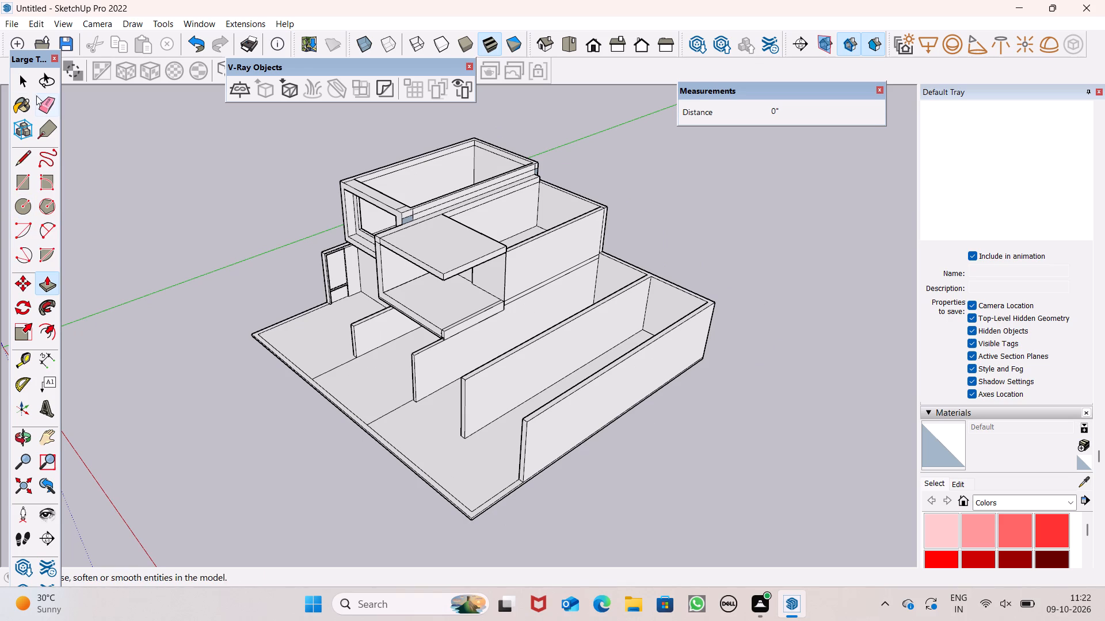
scroll(0, 302, "down", 1)
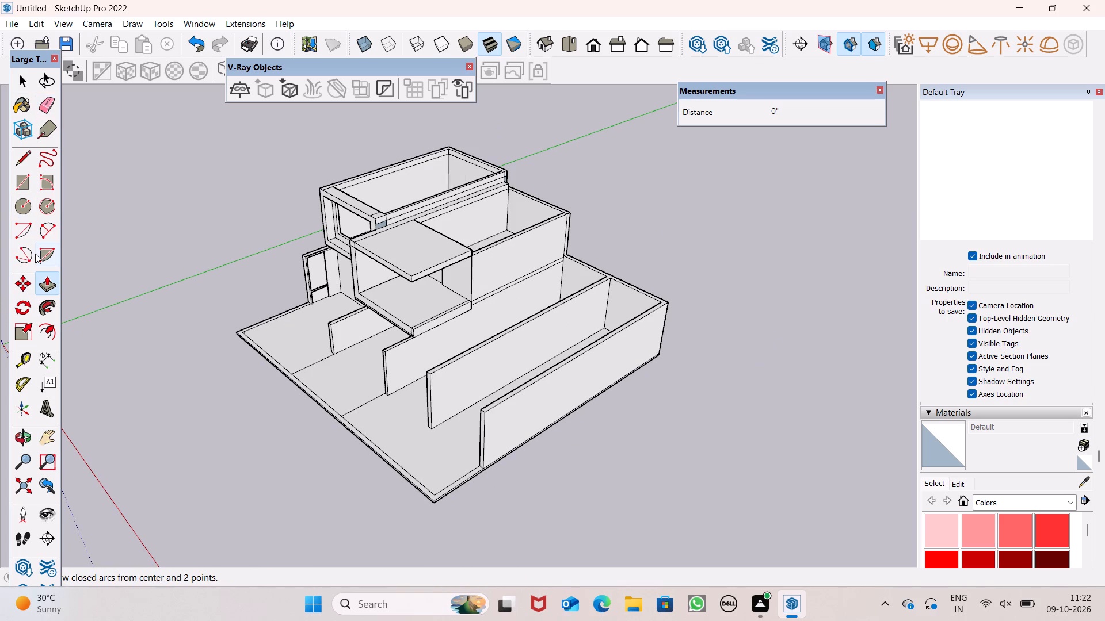
scroll(346, 300, "down", 5)
middle_click_drag(392, 378, 428, 385)
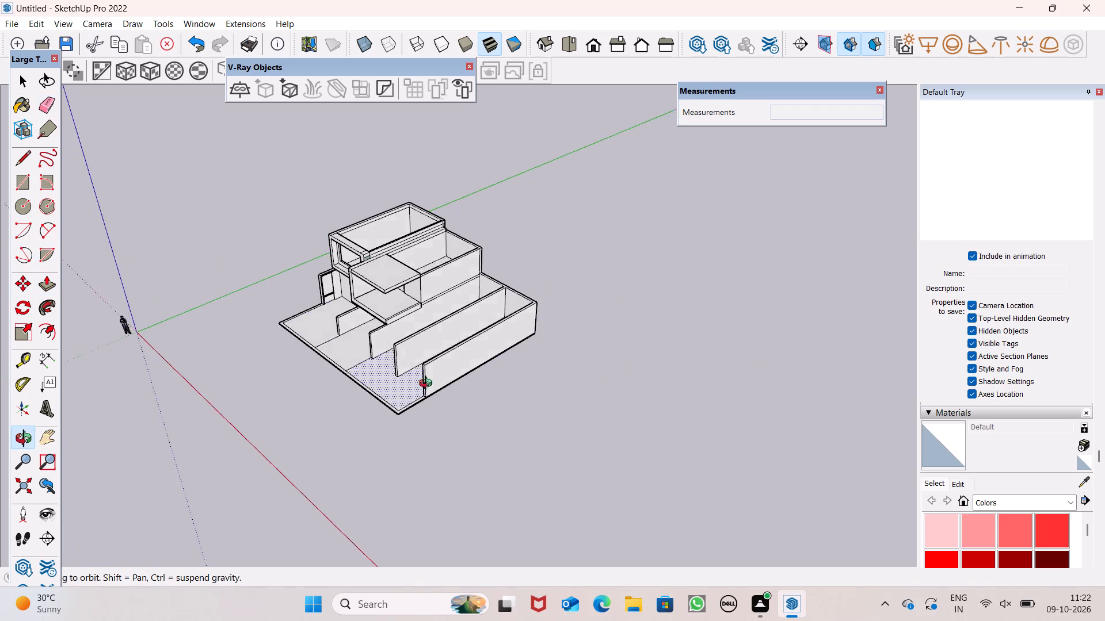
middle_click_drag(428, 385, 577, 374)
scroll(447, 353, "up", 1)
middle_click_drag(463, 365, 486, 357)
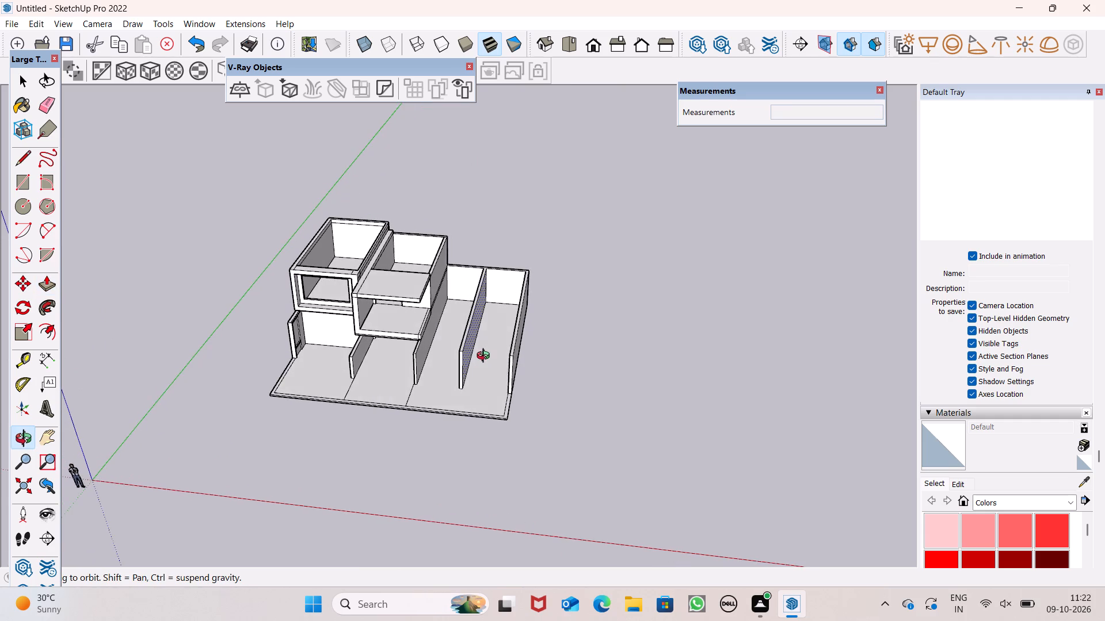
middle_click_drag(486, 357, 486, 356)
middle_click(486, 356)
middle_click_drag(486, 356, 490, 348)
scroll(440, 309, "up", 2)
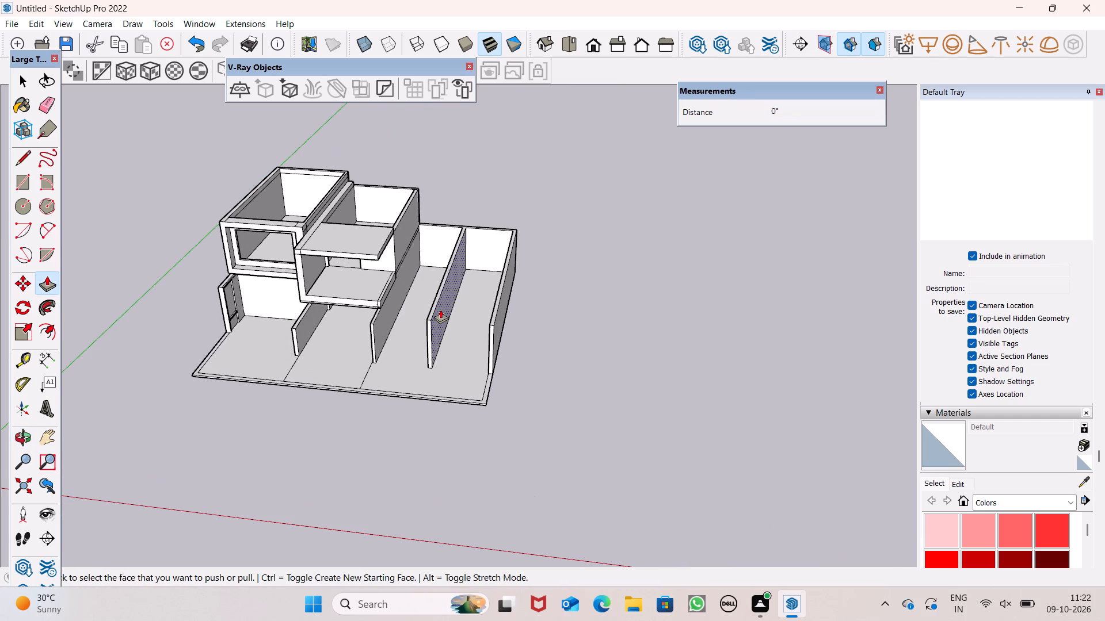
middle_click_drag(361, 308, 375, 241)
scroll(368, 263, "up", 4)
scroll(405, 335, "up", 1)
middle_click_drag(406, 335, 376, 304)
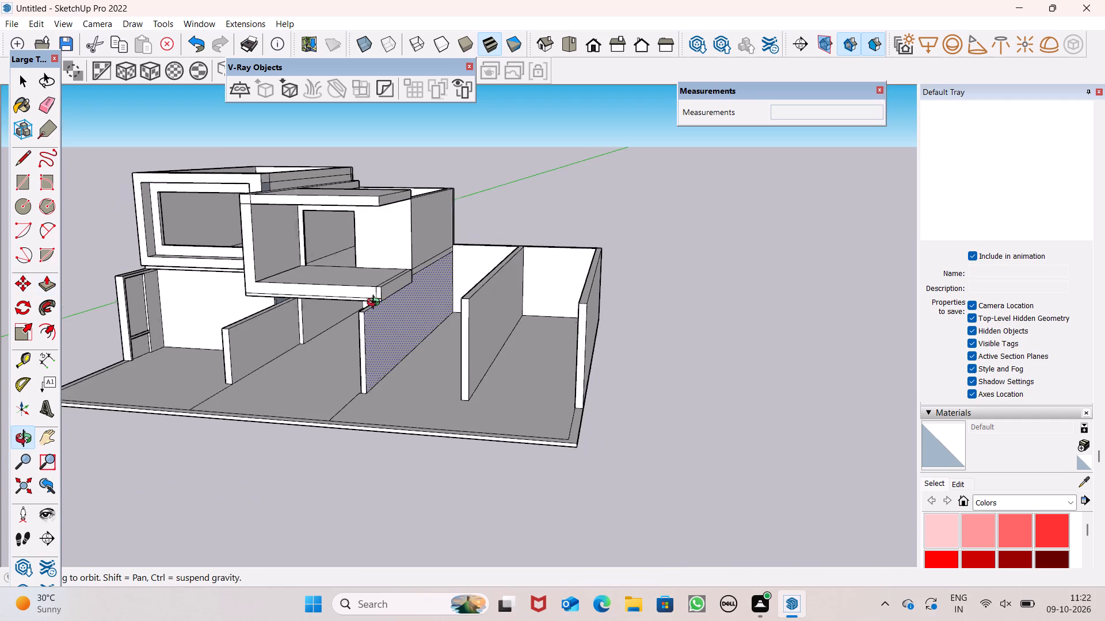
middle_click_drag(376, 304, 393, 323)
scroll(387, 305, "up", 1)
scroll(327, 342, "up", 2)
scroll(327, 340, "down", 3)
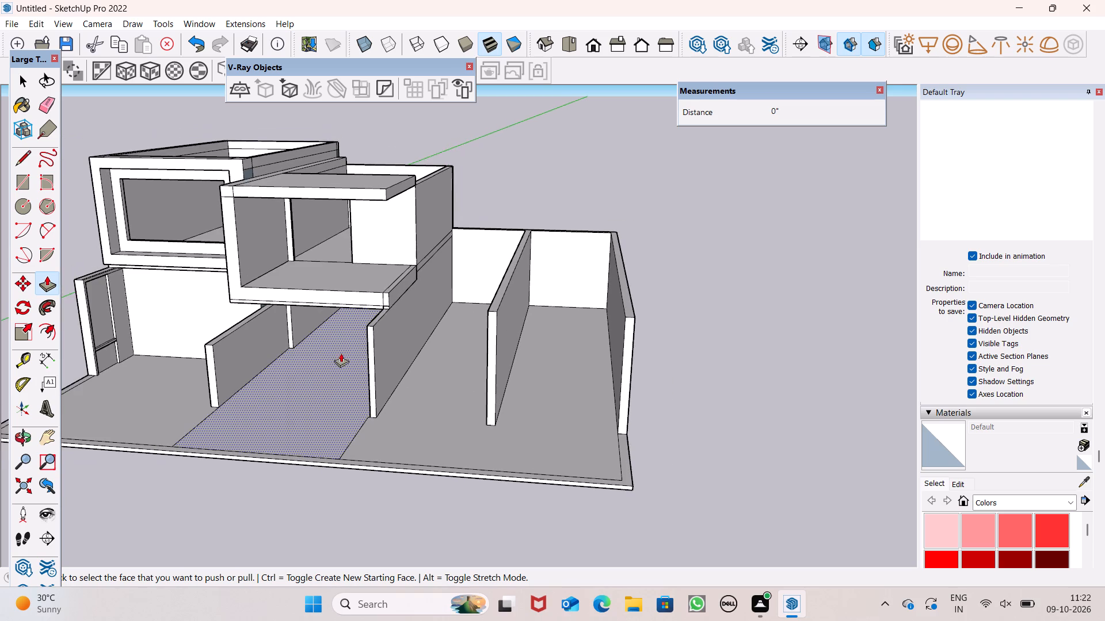
middle_click_drag(364, 370, 311, 423)
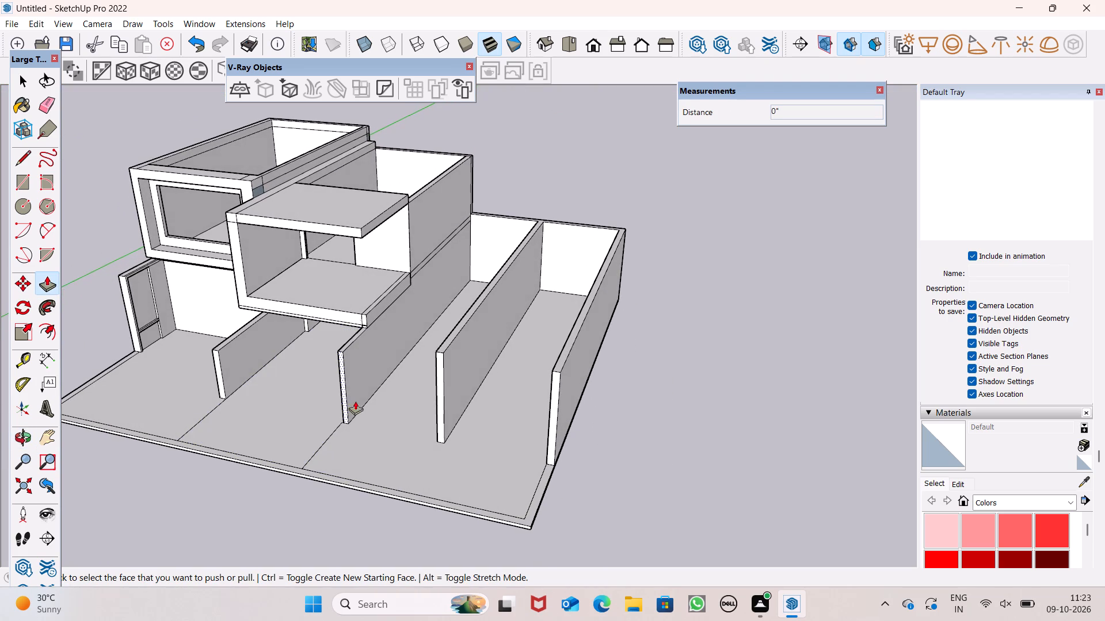
middle_click_drag(374, 382, 367, 438)
scroll(374, 382, "up", 1)
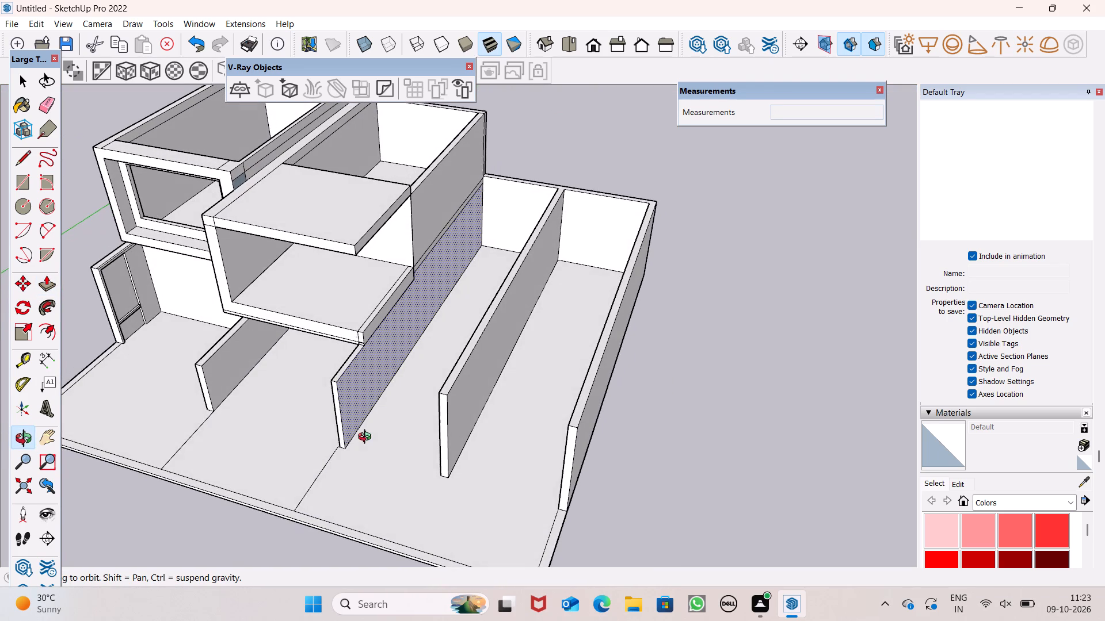
middle_click_drag(367, 438, 369, 438)
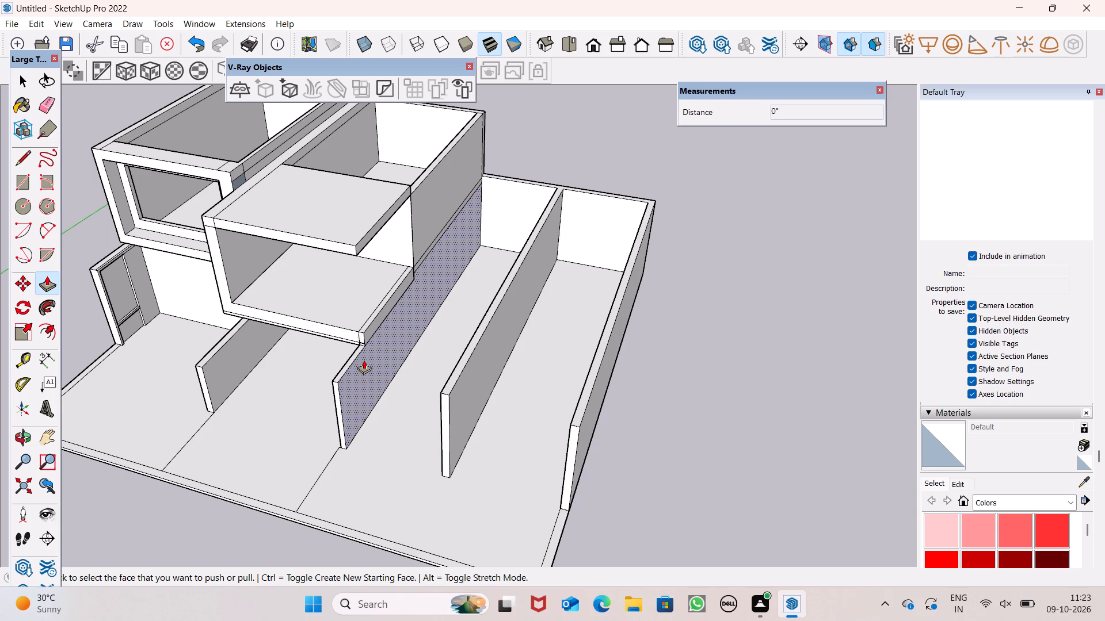
scroll(362, 357, "down", 1)
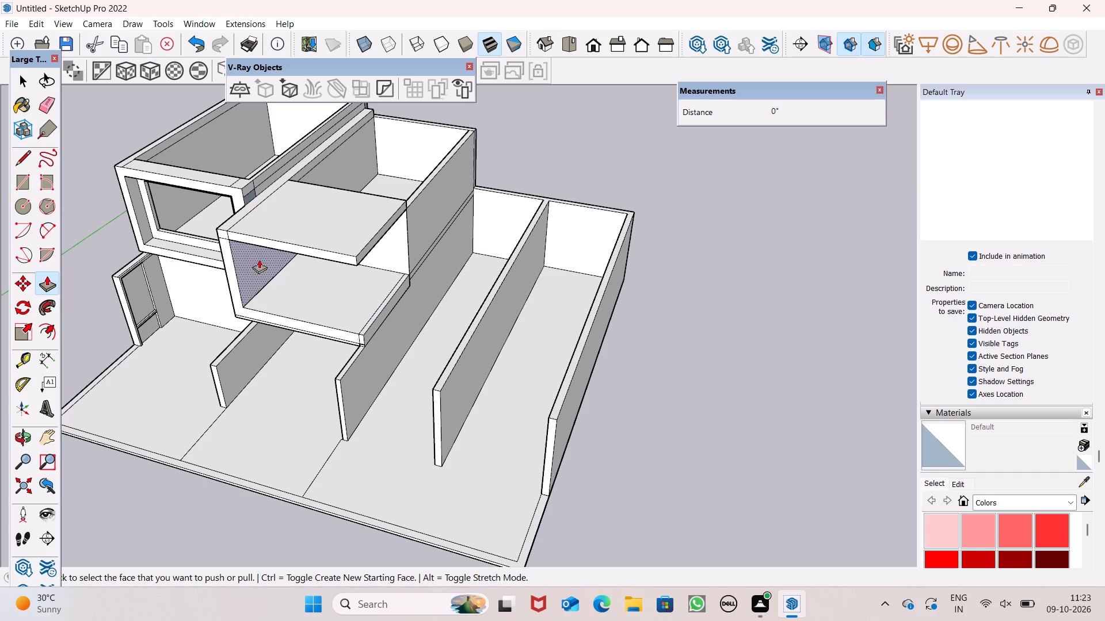
scroll(300, 302, "down", 3)
middle_click_drag(333, 360, 405, 262)
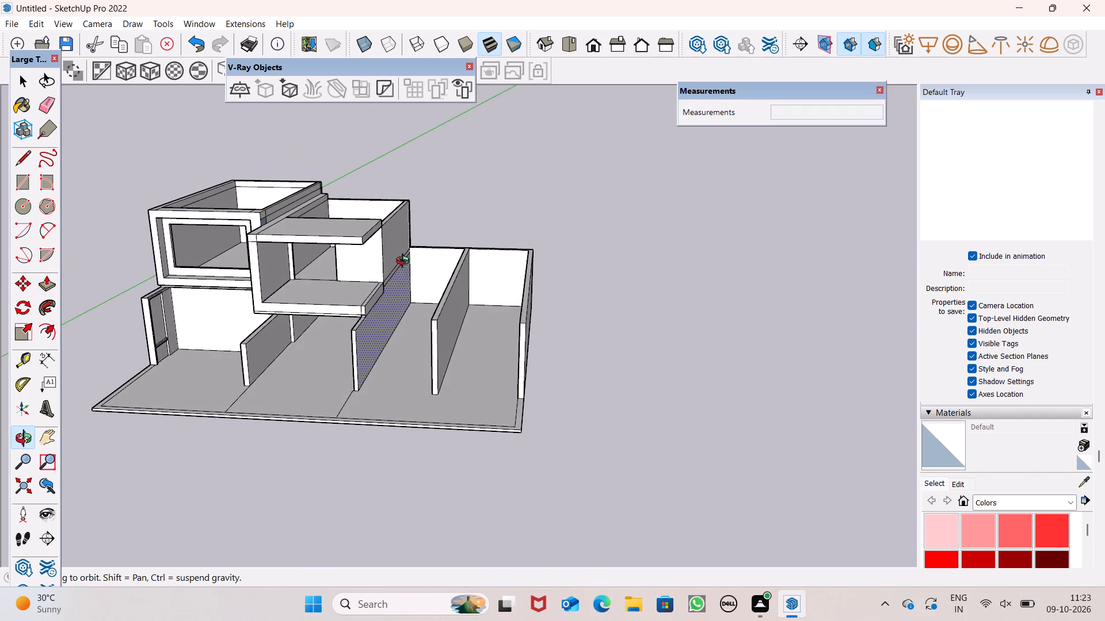
middle_click_drag(405, 262, 355, 378)
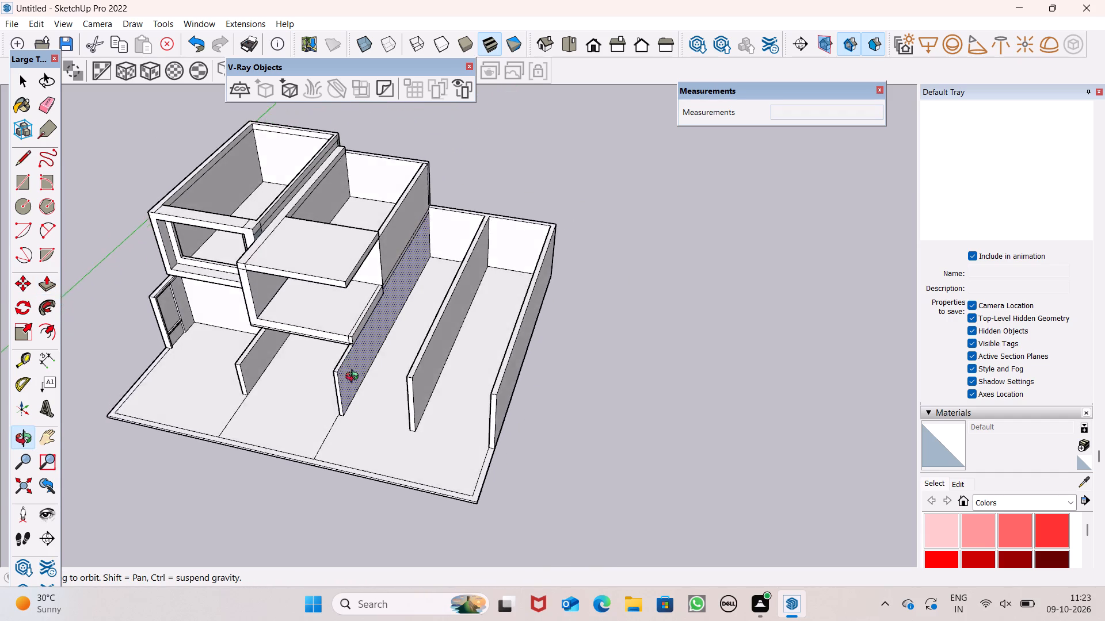
middle_click_drag(355, 378, 227, 420)
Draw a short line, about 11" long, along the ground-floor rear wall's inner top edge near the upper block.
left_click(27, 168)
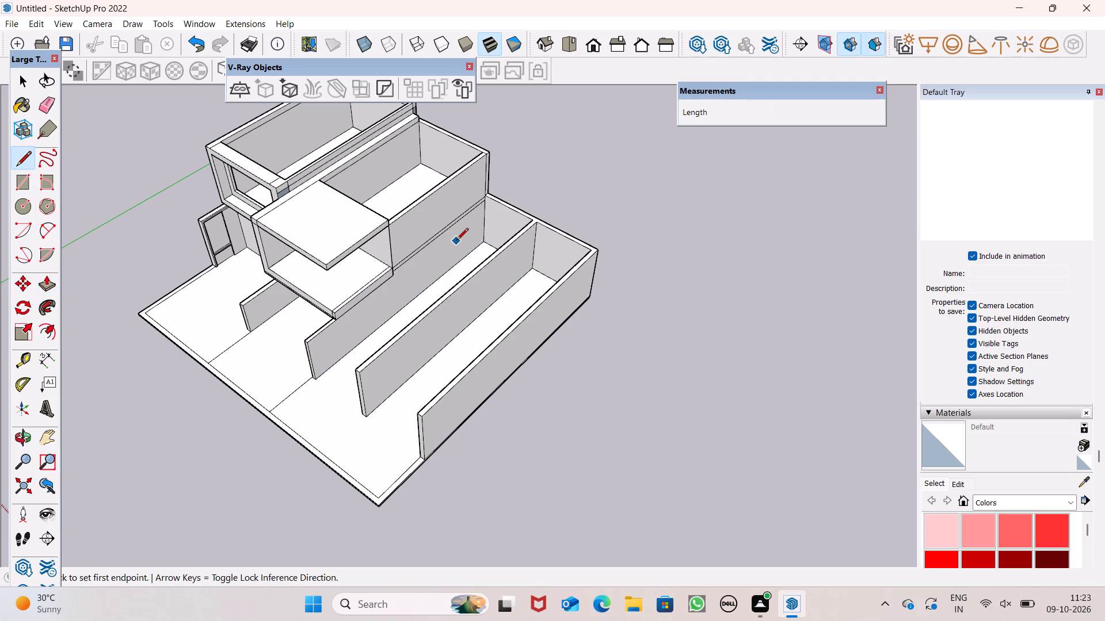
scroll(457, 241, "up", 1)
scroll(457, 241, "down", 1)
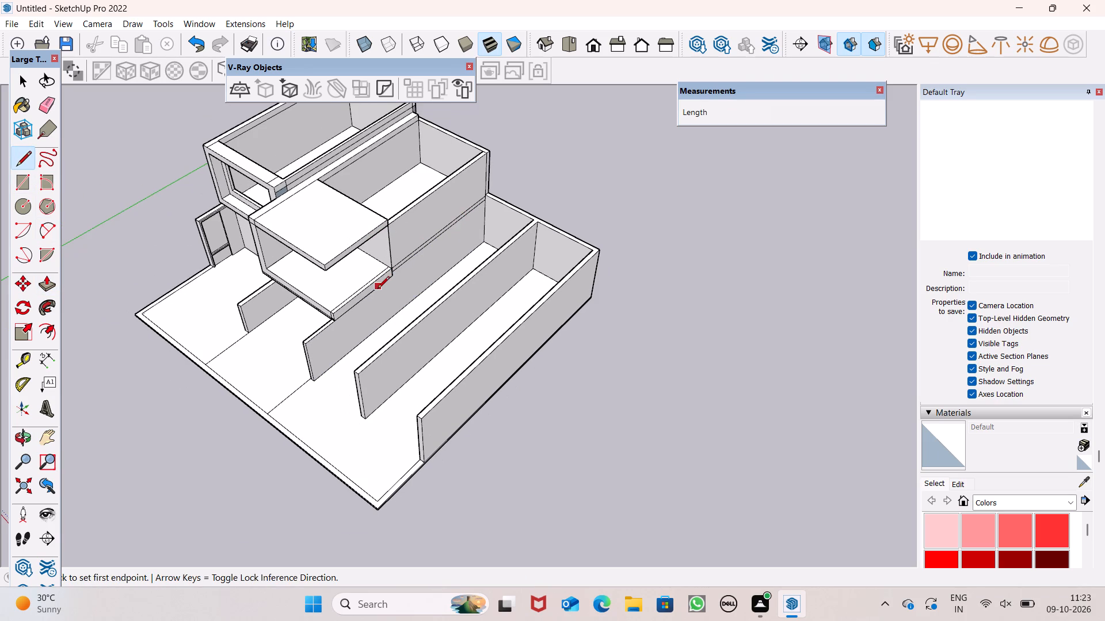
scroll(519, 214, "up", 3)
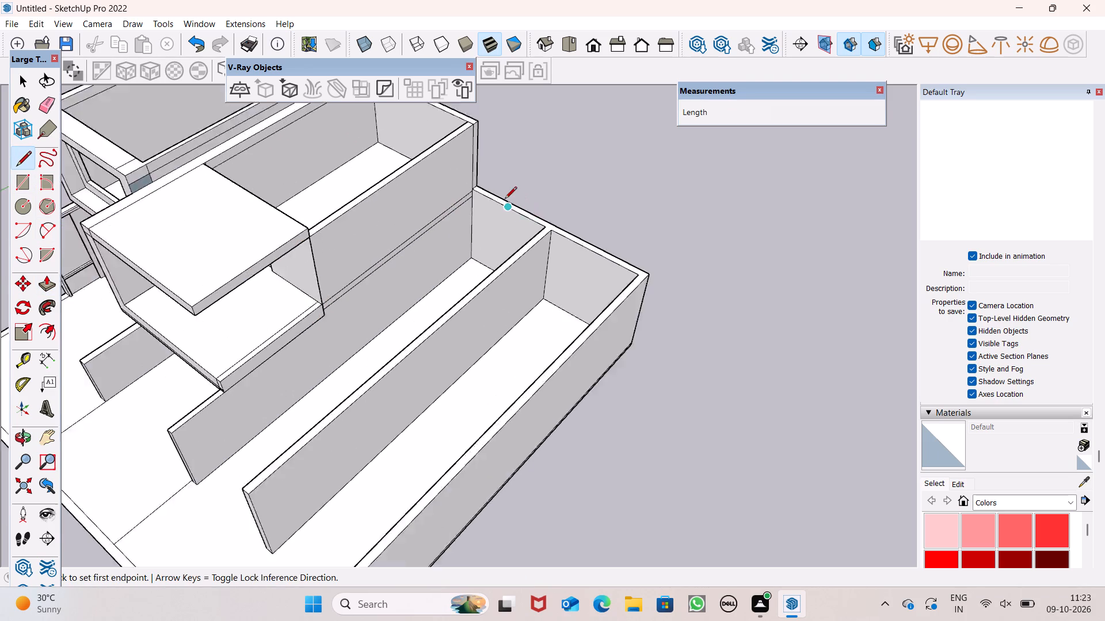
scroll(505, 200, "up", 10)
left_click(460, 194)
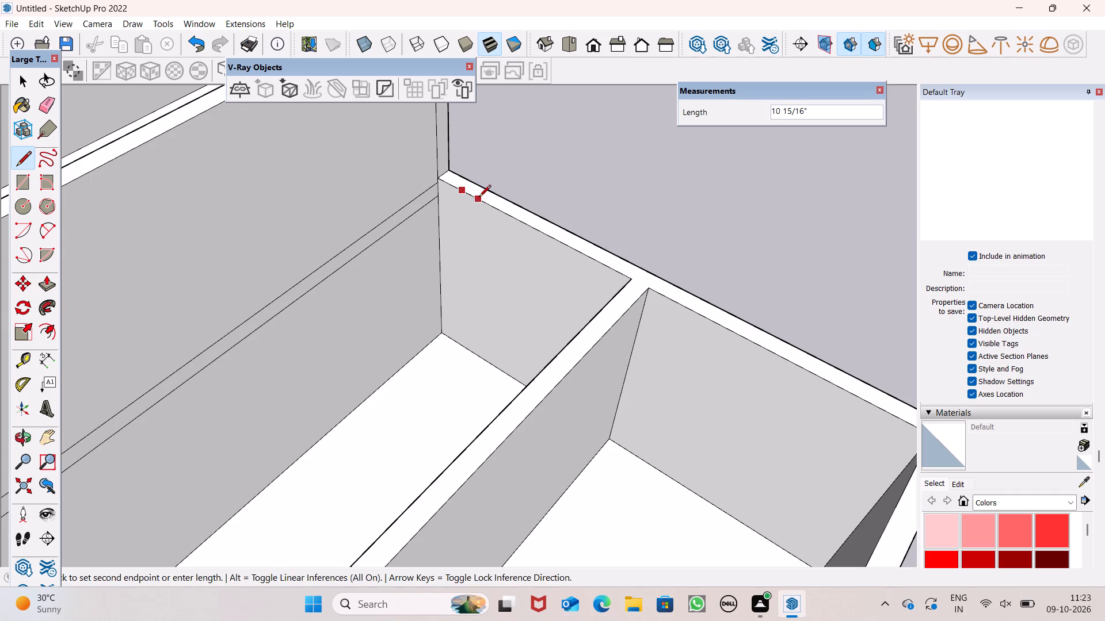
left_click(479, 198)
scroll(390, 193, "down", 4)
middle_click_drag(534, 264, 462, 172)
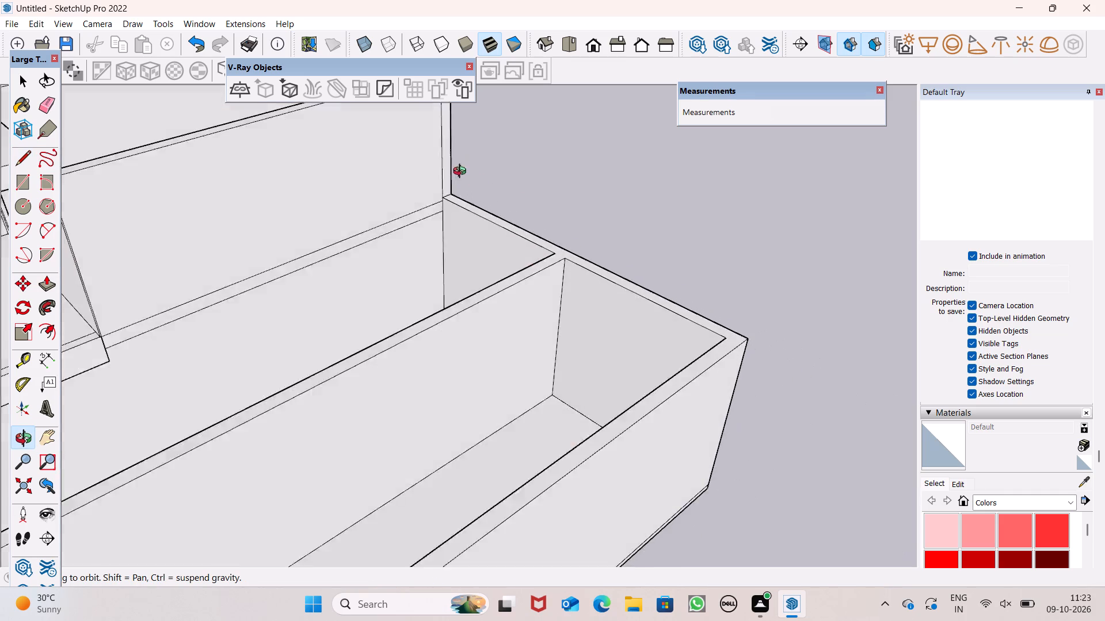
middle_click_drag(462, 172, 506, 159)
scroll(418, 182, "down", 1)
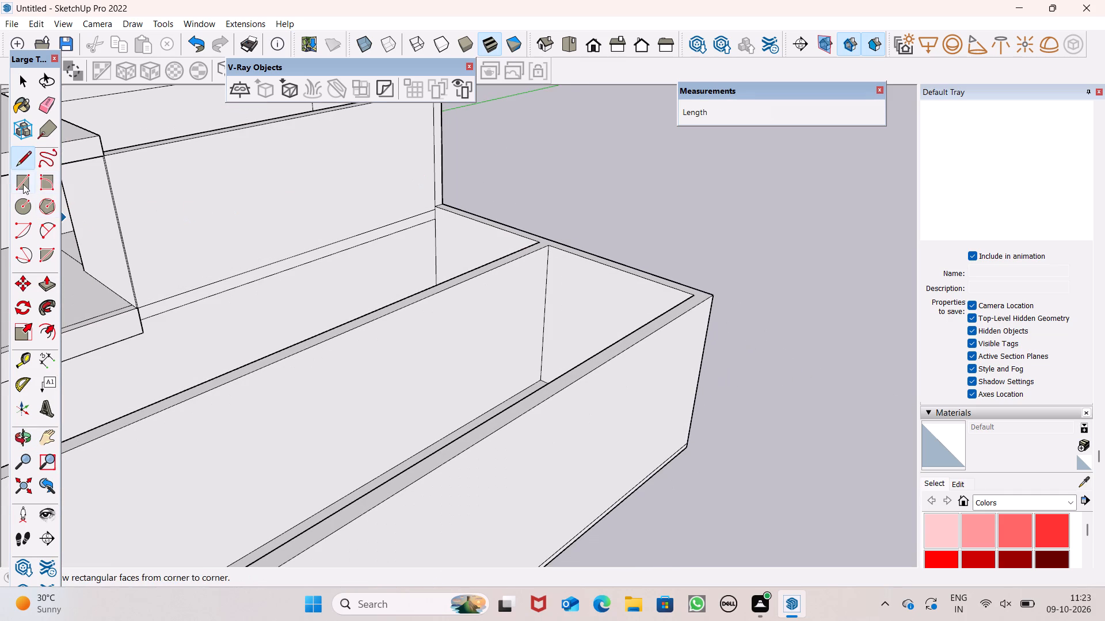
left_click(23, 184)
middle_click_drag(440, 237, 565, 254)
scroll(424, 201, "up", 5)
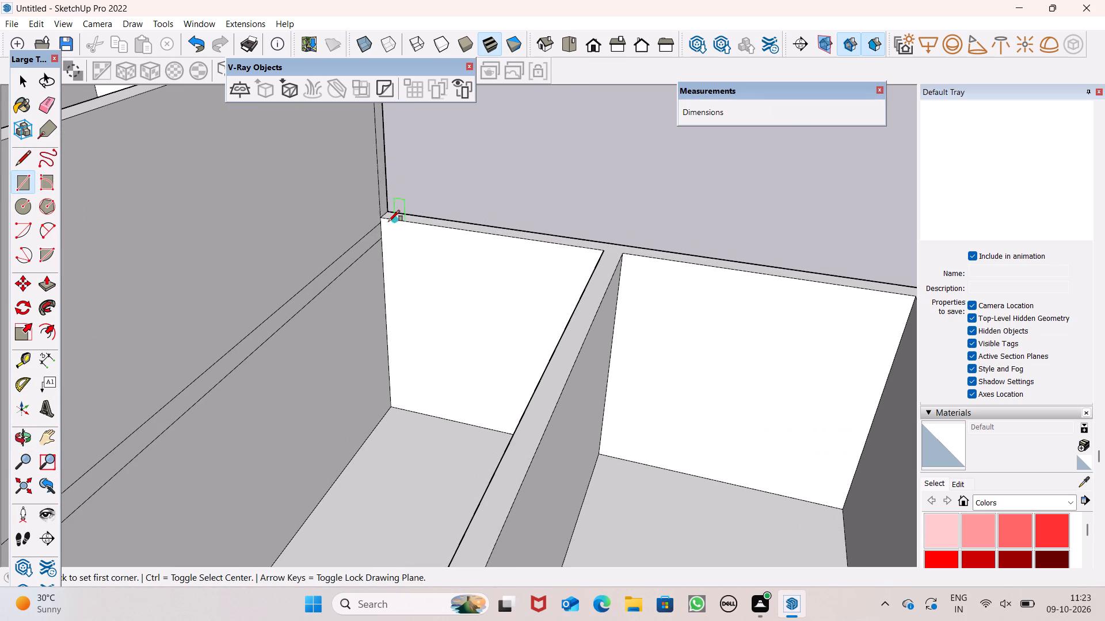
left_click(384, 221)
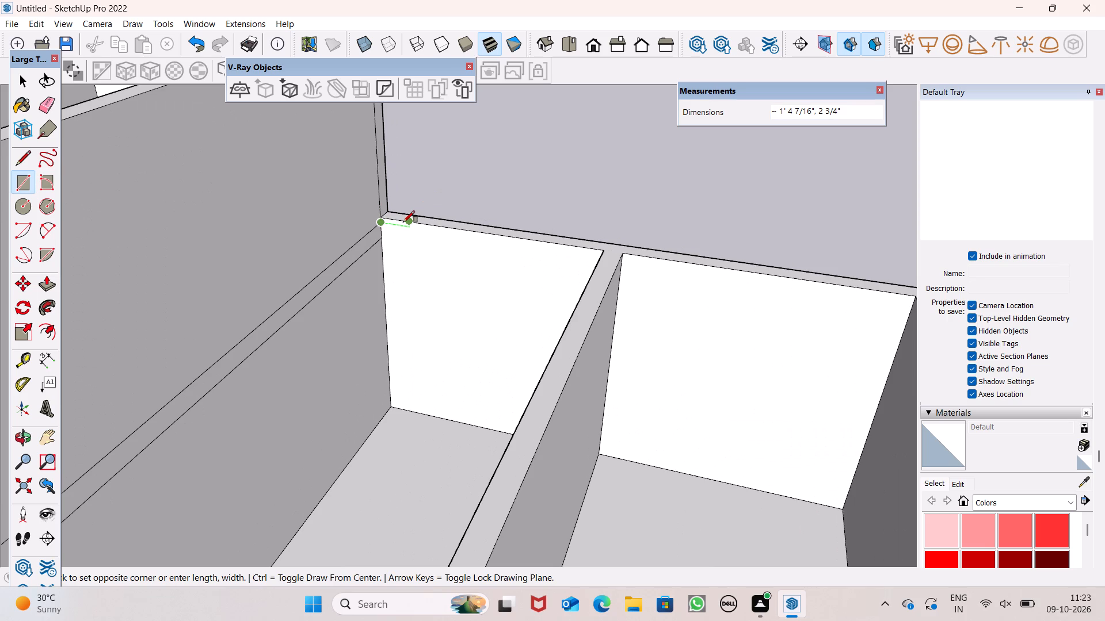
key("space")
Draw a rectangle about 37' 7" by 9' 10" at wall-top level, covering the open bay beside the balcony block from the rear wall forward.
left_click(25, 188)
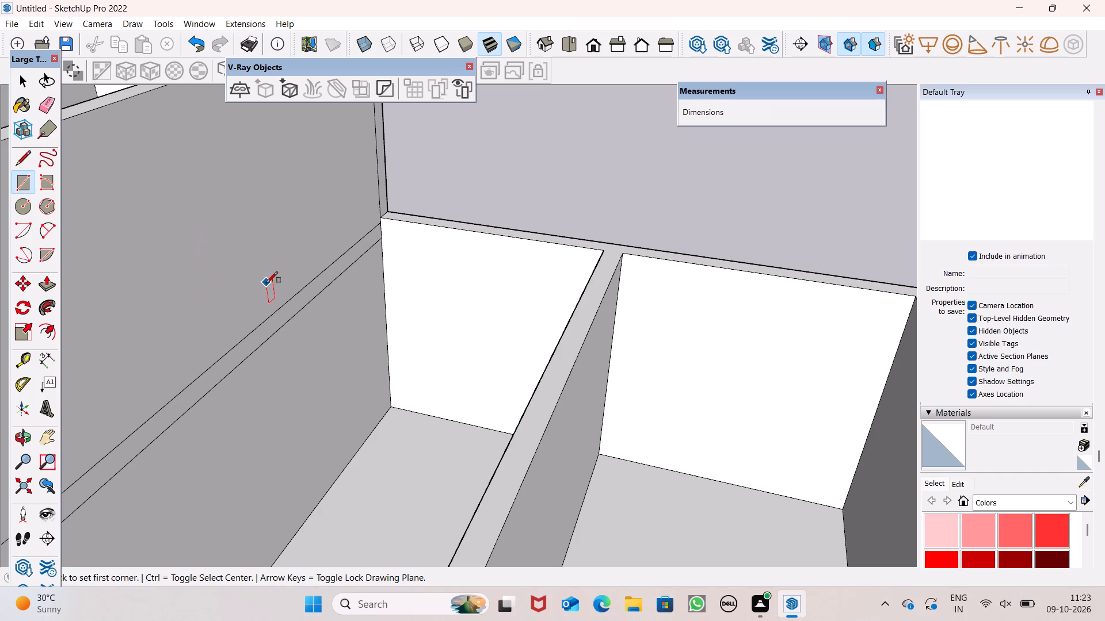
middle_click_drag(308, 293, 449, 351)
scroll(454, 325, "up", 1)
middle_click_drag(446, 324, 380, 300)
scroll(406, 253, "up", 2)
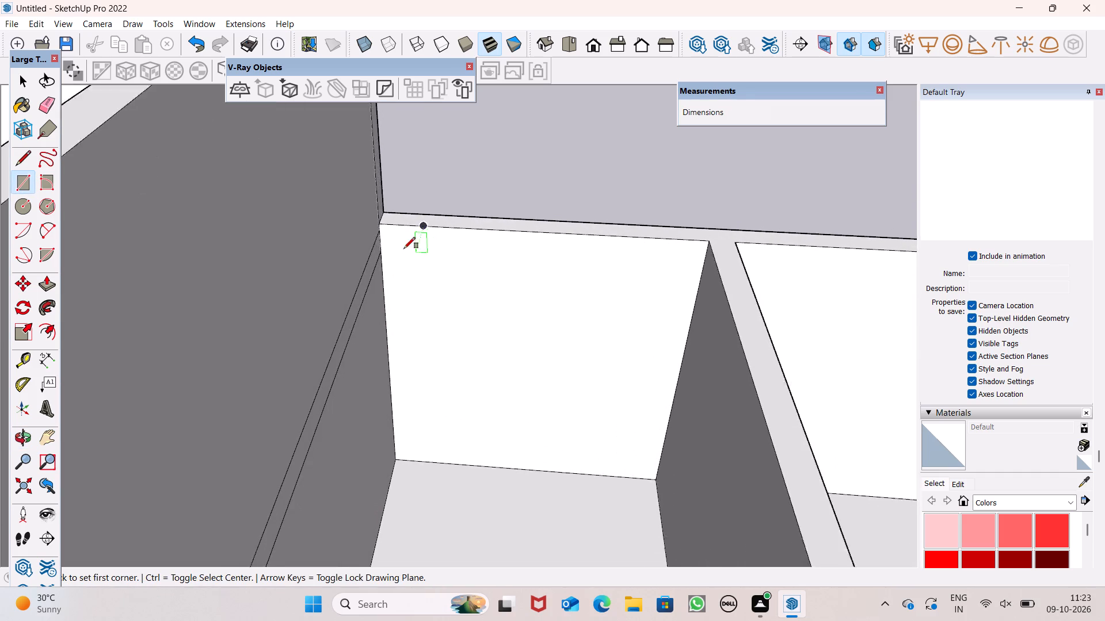
scroll(404, 248, "up", 2)
left_click(374, 217)
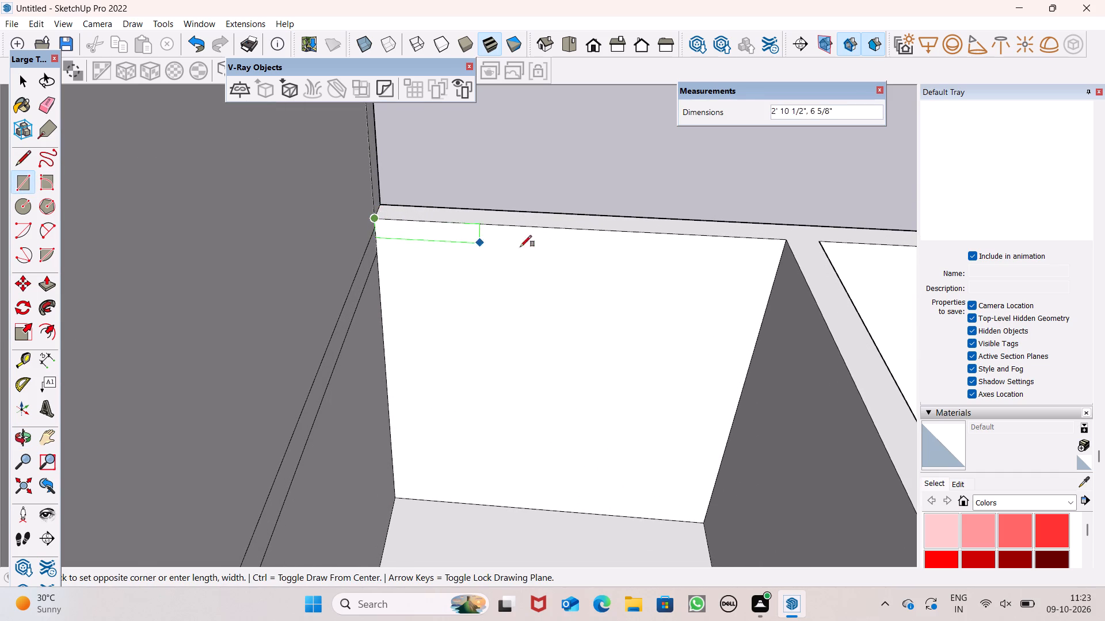
scroll(559, 263, "down", 7)
scroll(609, 255, "down", 7)
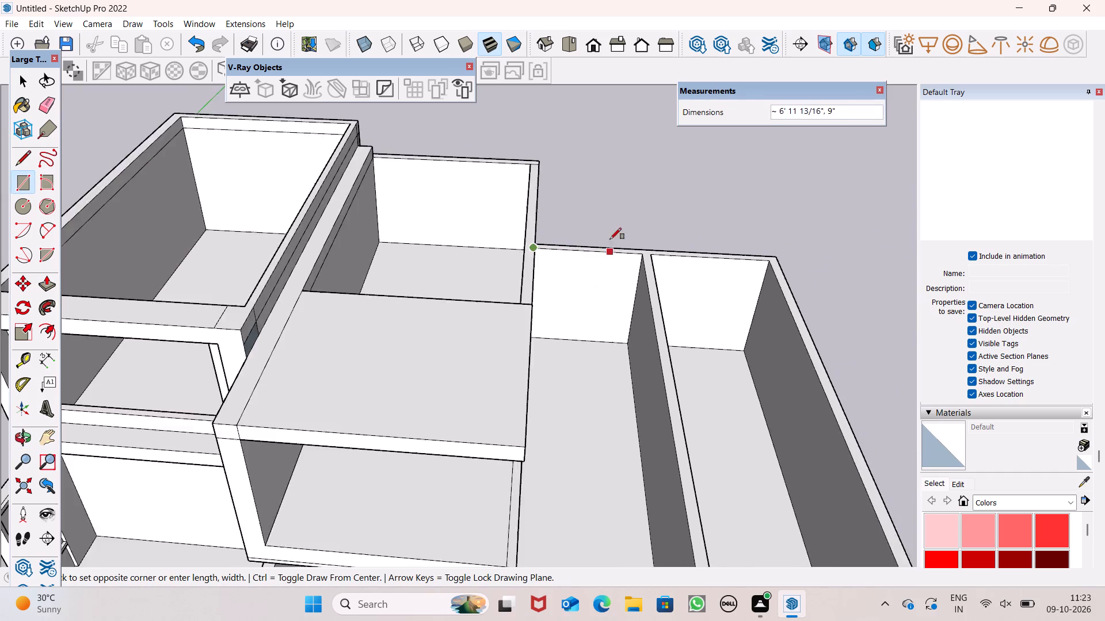
scroll(610, 239, "down", 5)
scroll(662, 540, "up", 5)
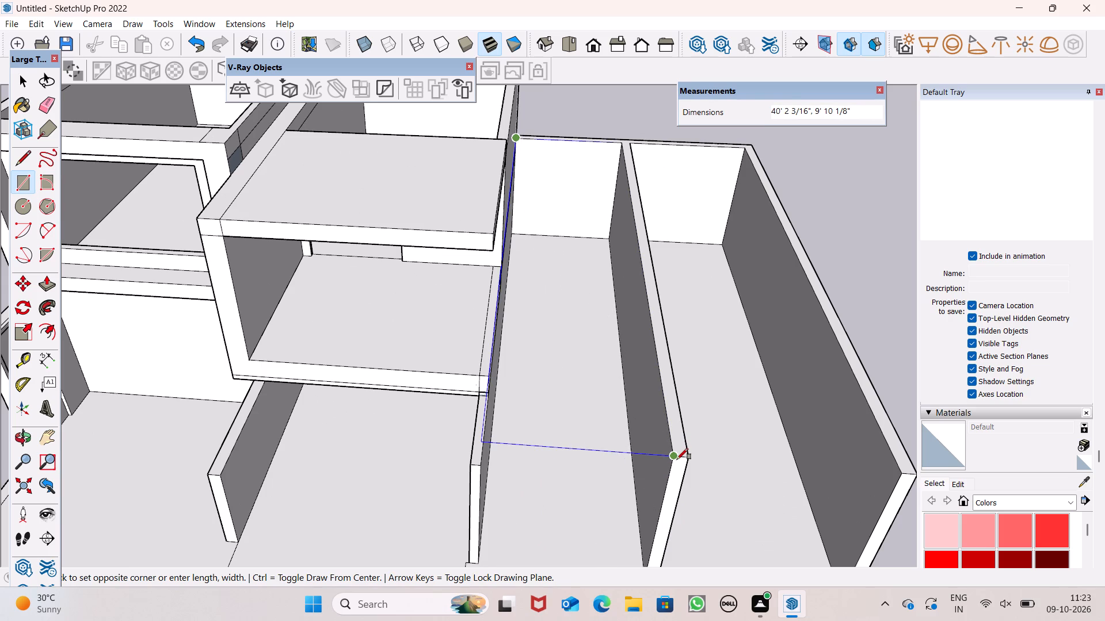
left_click(656, 423)
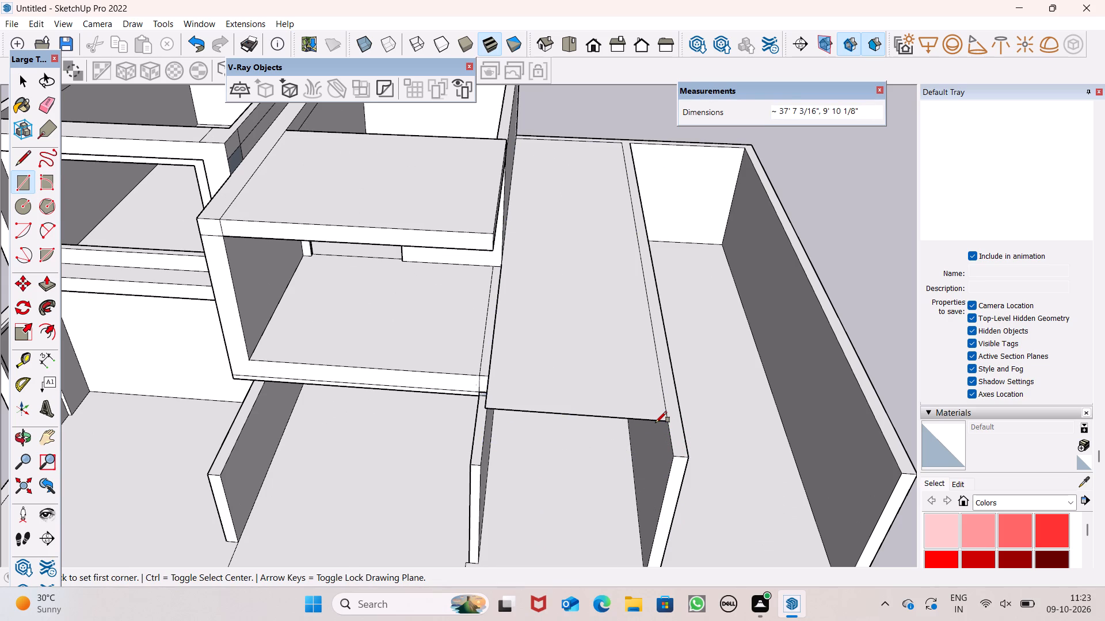
key("space")
Push/pull the roof rectangle over the open bay downward about 2' 10" to form a slab between the long walls.
middle_click_drag(693, 448, 643, 288)
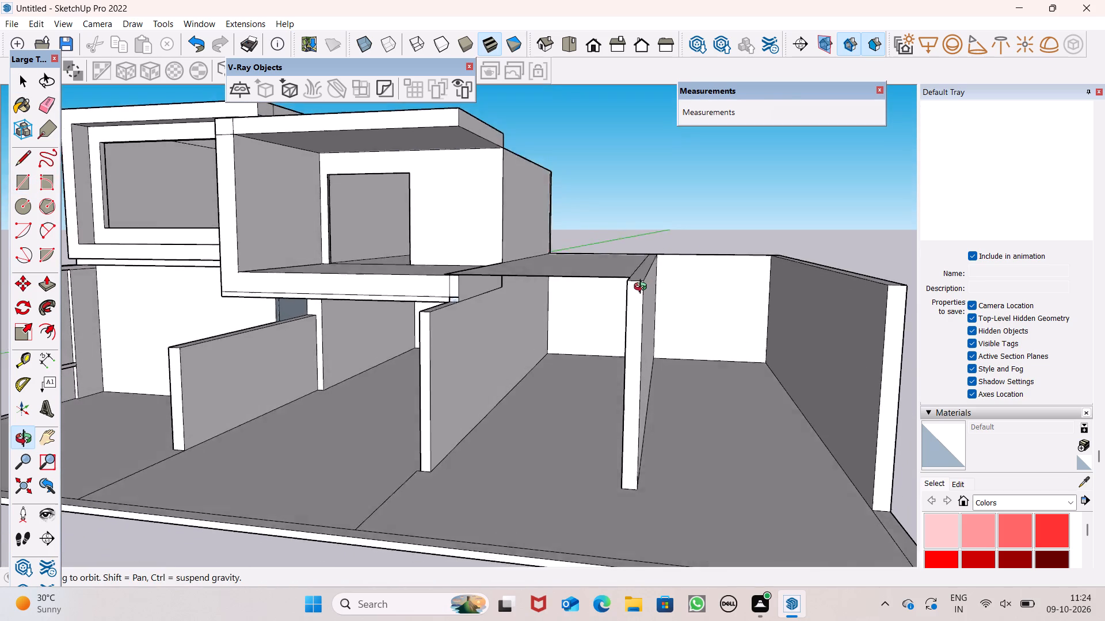
middle_click_drag(643, 288, 642, 244)
scroll(642, 244, "up", 1)
middle_click_drag(472, 280, 493, 324)
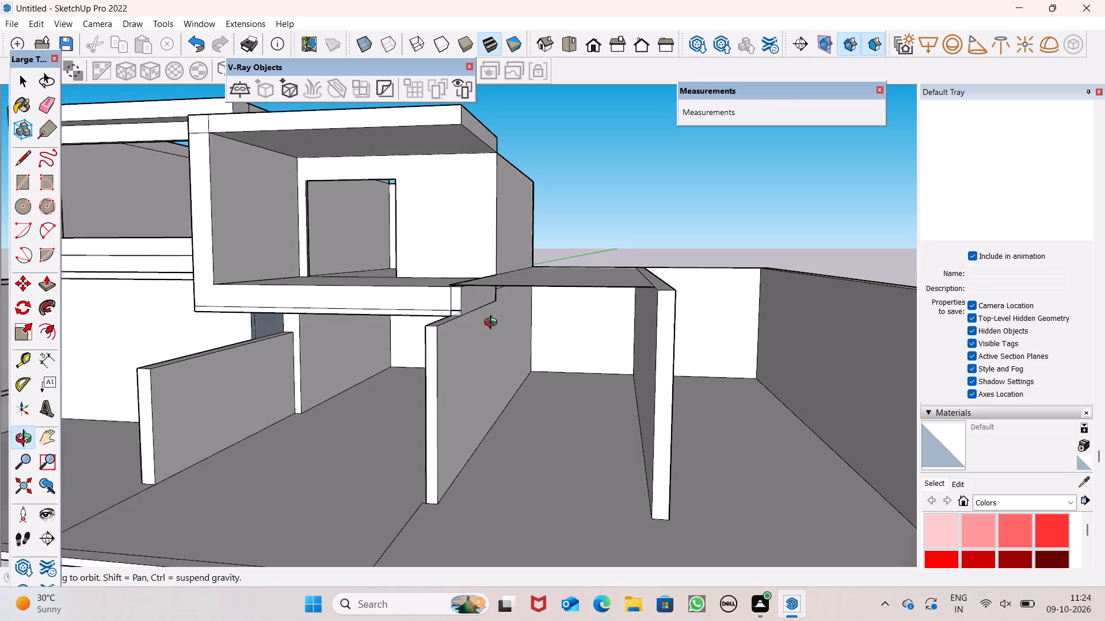
middle_click_drag(493, 324, 486, 306)
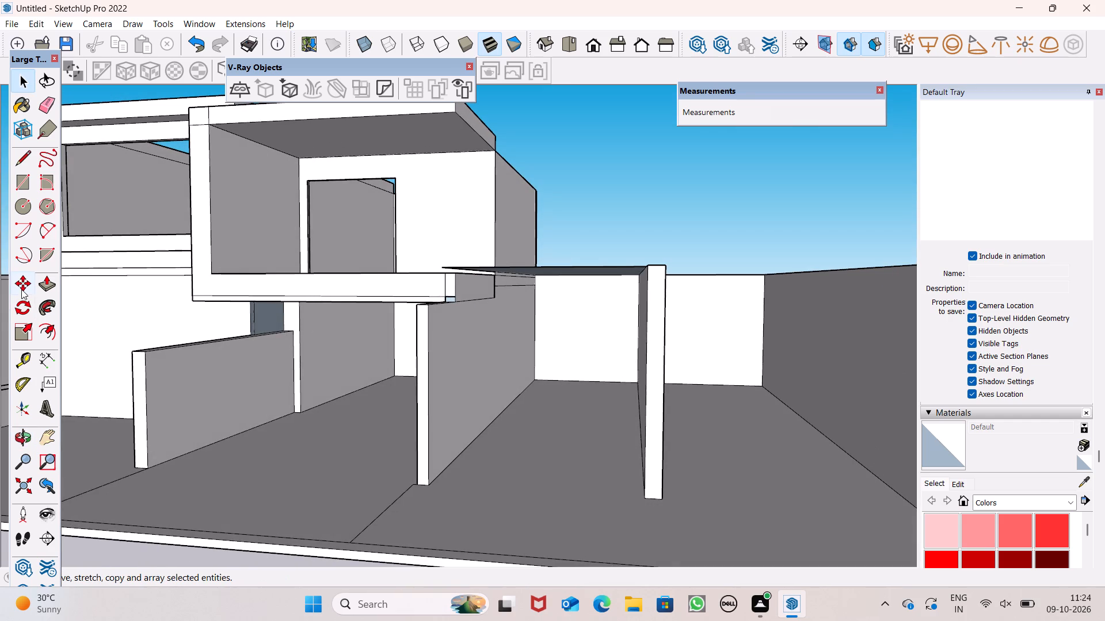
left_click(40, 277)
middle_click_drag(455, 330, 497, 263)
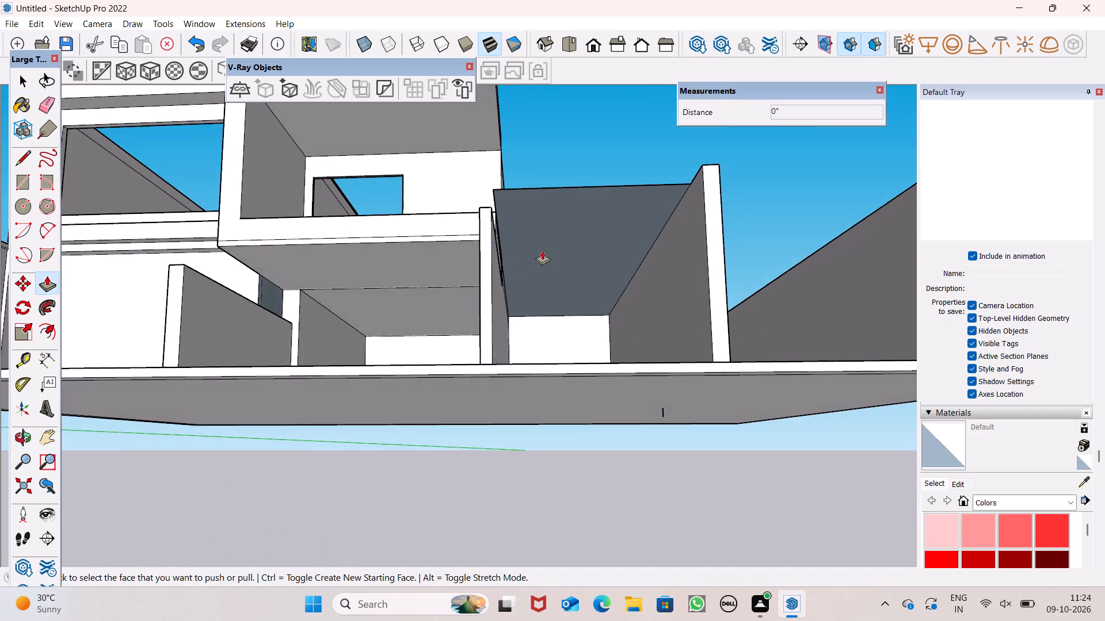
scroll(562, 243, "up", 4)
middle_click_drag(571, 256, 572, 296)
scroll(572, 296, "up", 1)
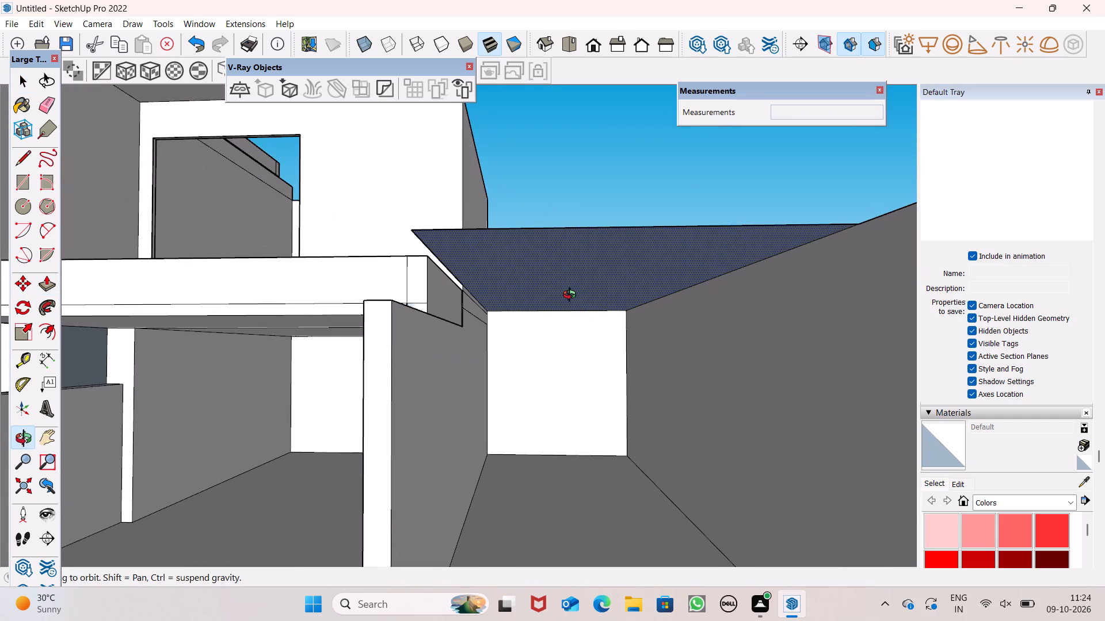
middle_click_drag(572, 296, 552, 281)
left_click_drag(554, 279, 556, 292)
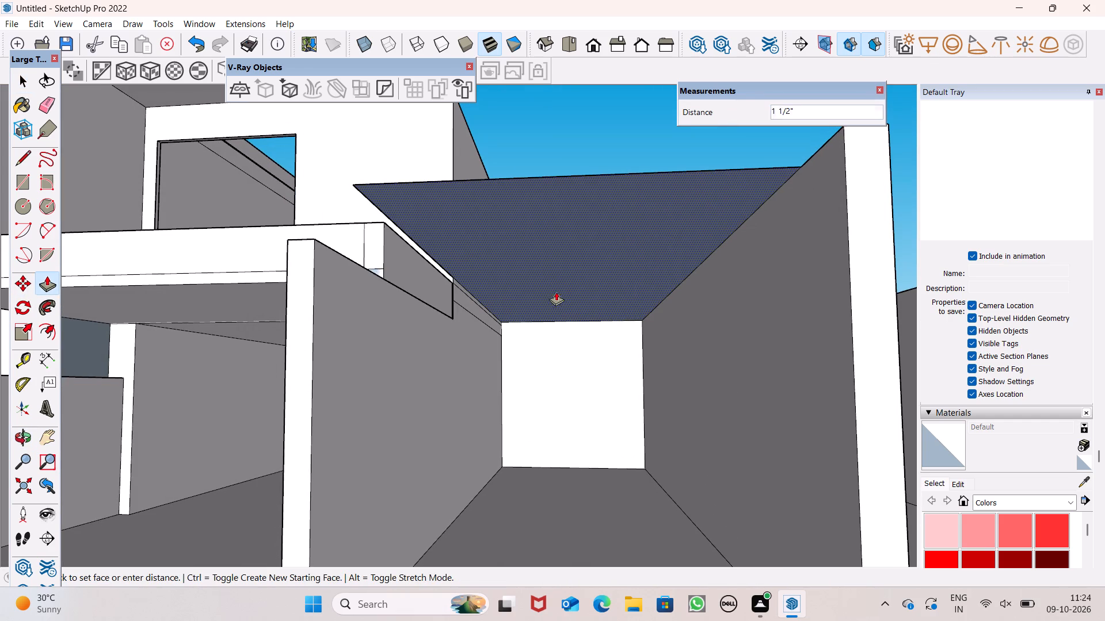
left_click_drag(556, 292, 531, 329)
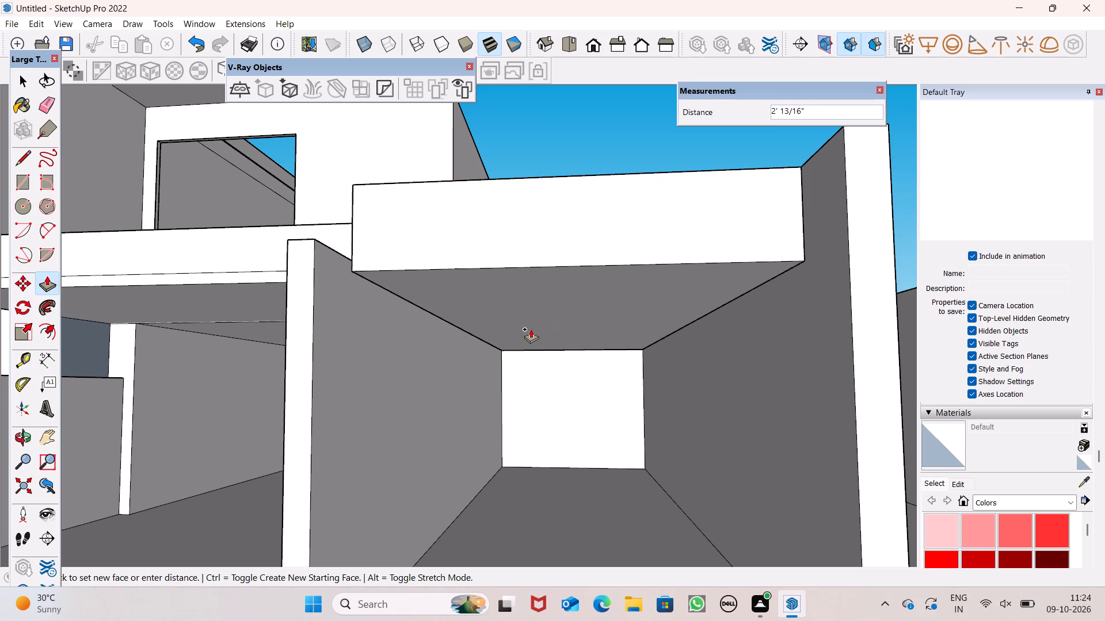
left_click_drag(531, 329, 526, 349)
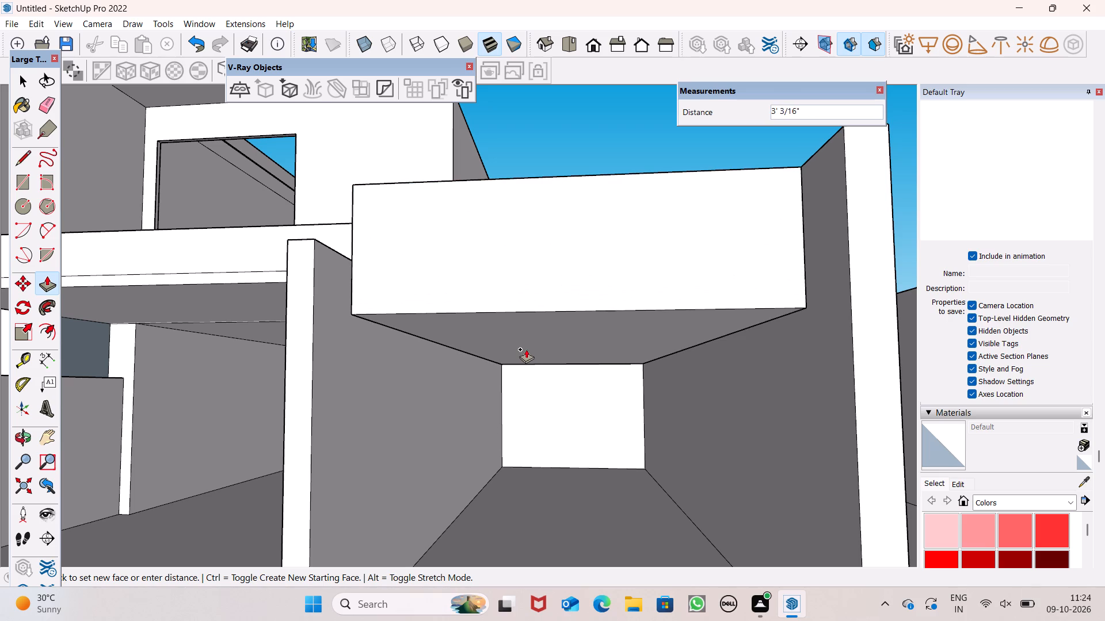
left_click_drag(526, 349, 526, 346)
Examine where the new slab meets the dividing wall's top and the balcony block's front edge.
middle_click_drag(552, 373, 625, 413)
scroll(568, 385, "up", 2)
scroll(625, 413, "up", 2)
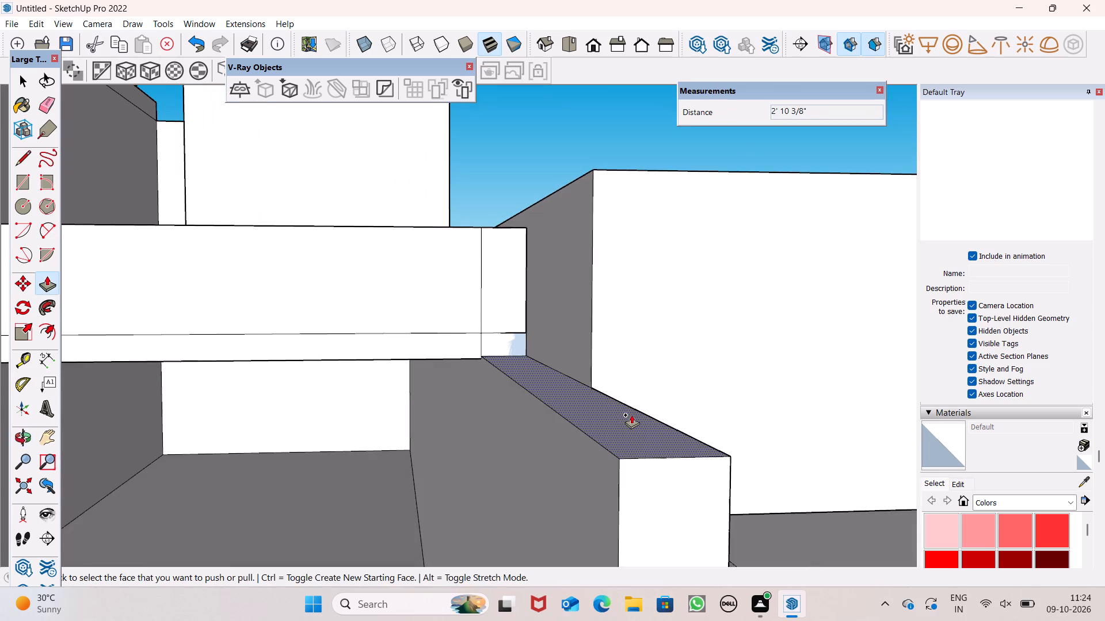
middle_click_drag(632, 415, 536, 434)
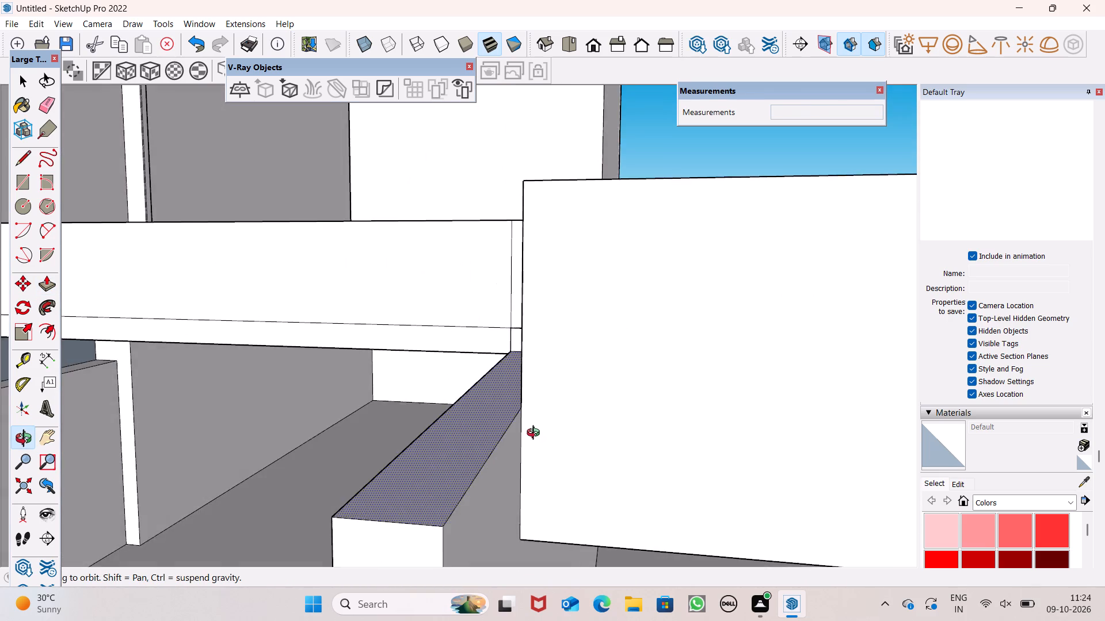
middle_click_drag(536, 434, 536, 434)
middle_click_drag(536, 434, 542, 393)
scroll(520, 454, "up", 8)
middle_click_drag(519, 455, 528, 472)
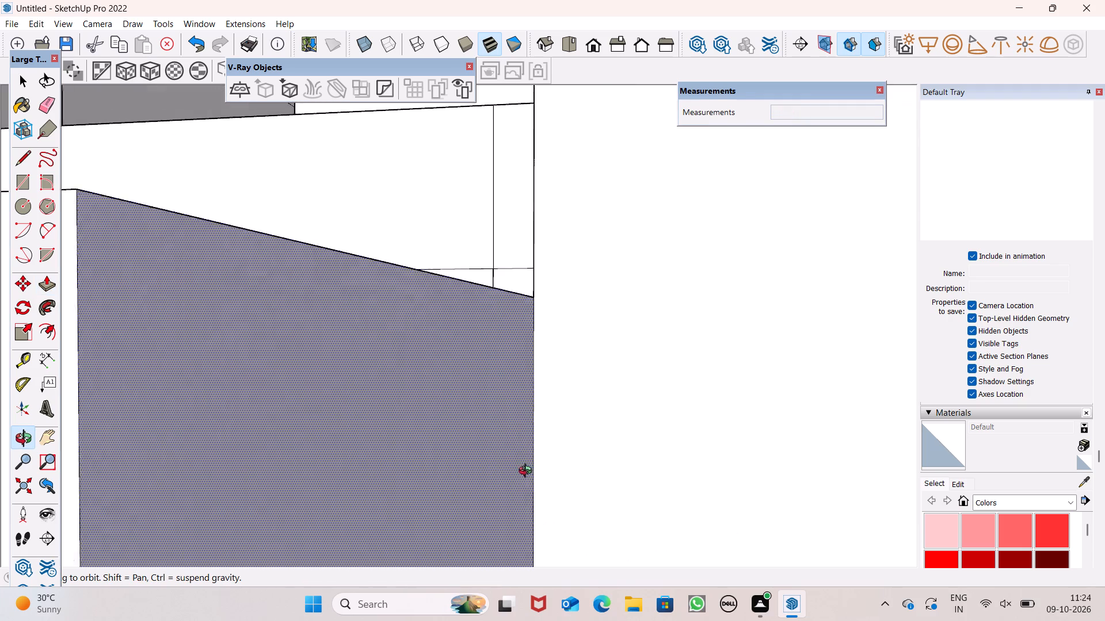
middle_click_drag(528, 472, 561, 505)
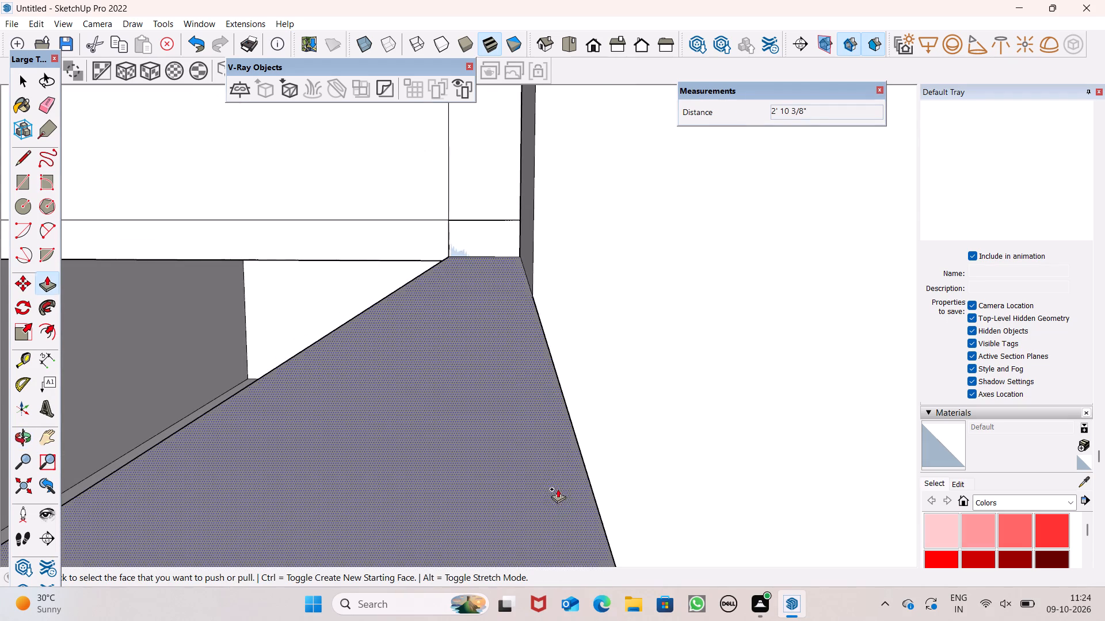
scroll(561, 294, "down", 4)
scroll(434, 266, "down", 13)
scroll(467, 317, "down", 3)
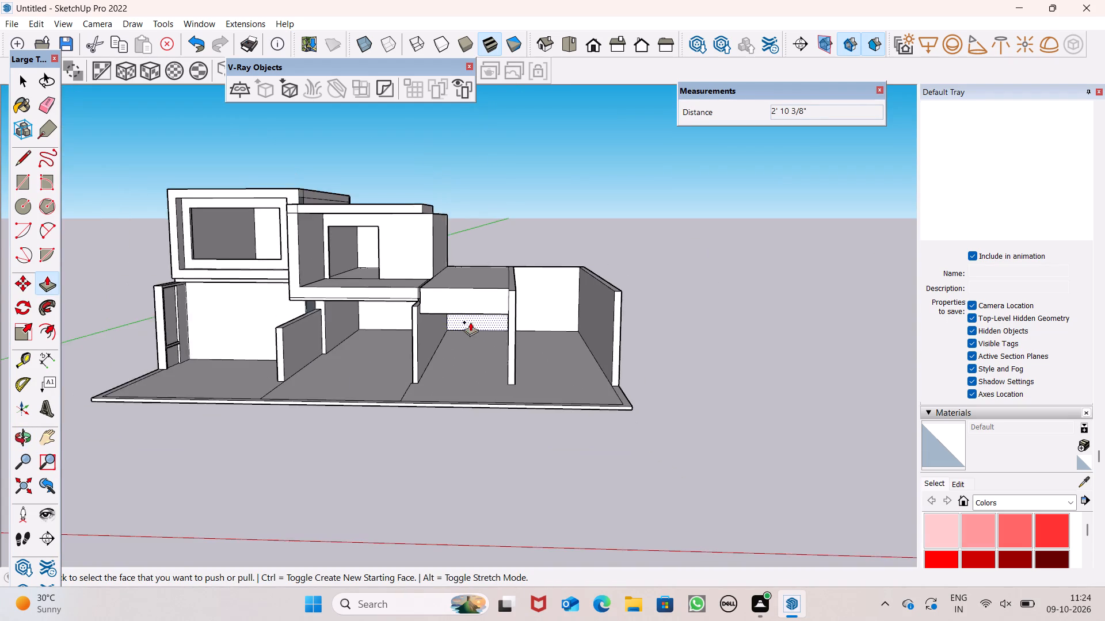
Push the slab's top face down about 1' 4" below the wall tops.
middle_click_drag(478, 329, 464, 482)
scroll(534, 310, "up", 3)
scroll(519, 319, "down", 1)
scroll(519, 319, "up", 3)
scroll(463, 359, "up", 4)
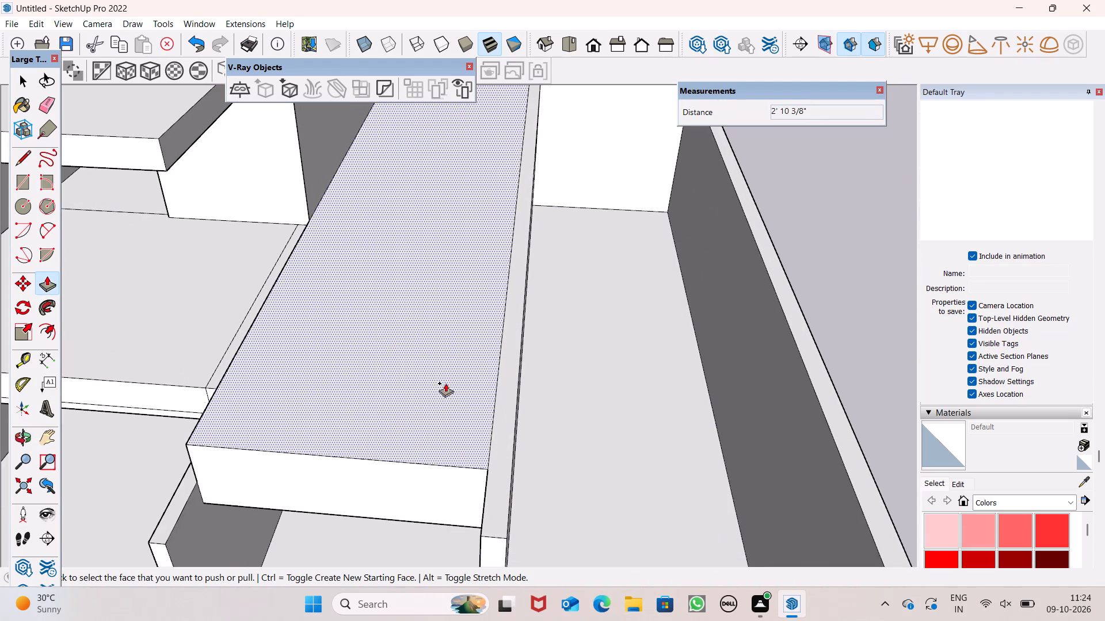
left_click_drag(345, 423, 355, 436)
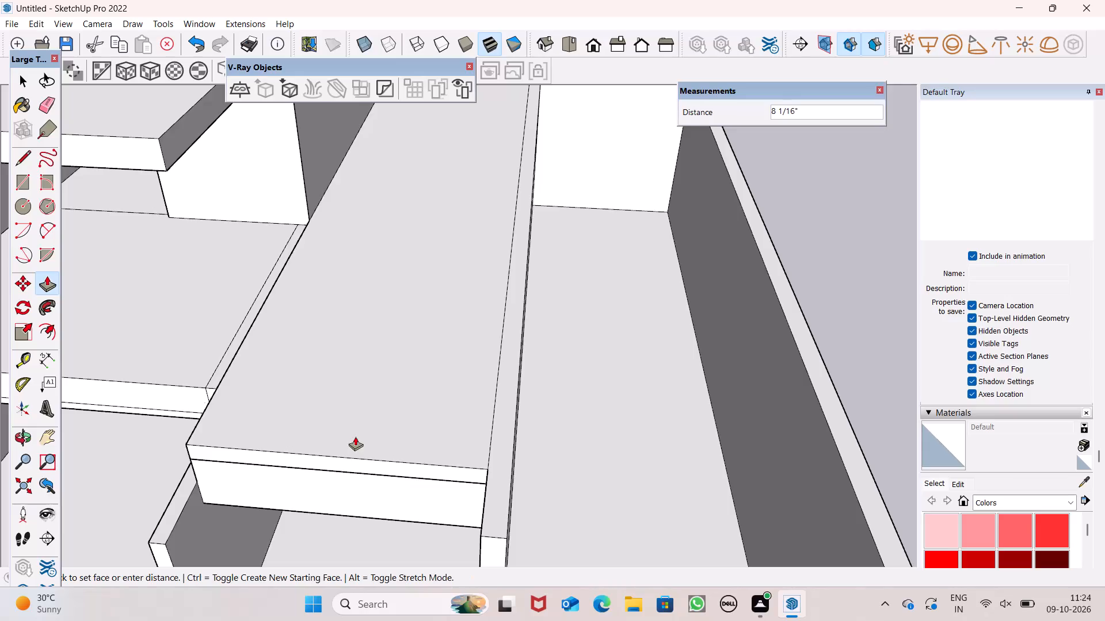
left_click_drag(355, 436, 359, 446)
scroll(445, 321, "down", 6)
middle_click_drag(444, 382, 476, 341)
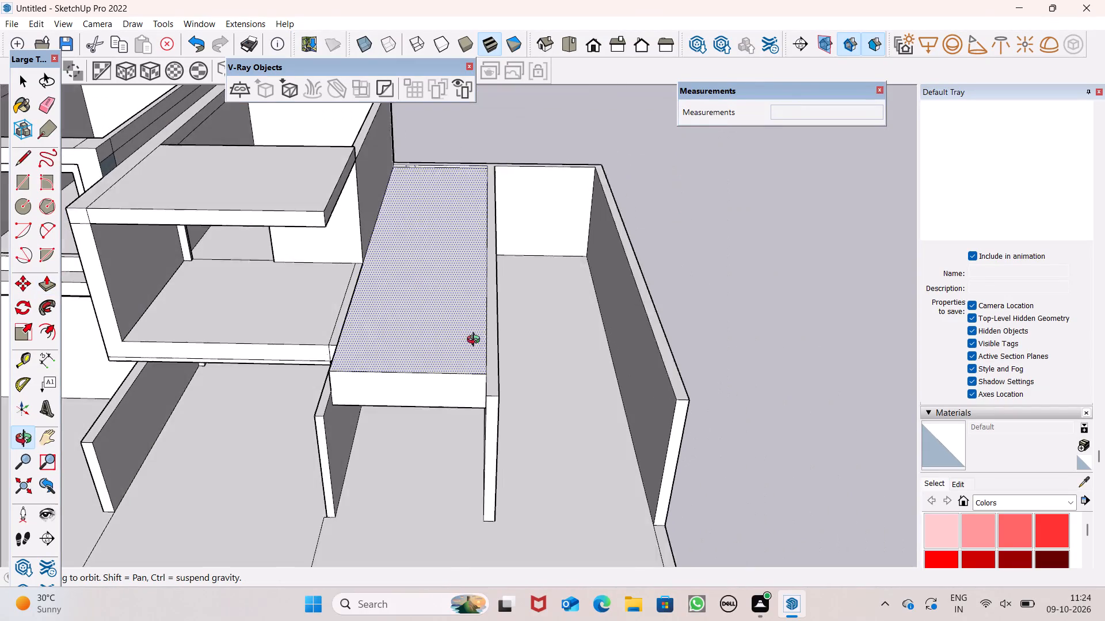
middle_click_drag(476, 341, 475, 331)
left_click_drag(402, 326, 407, 343)
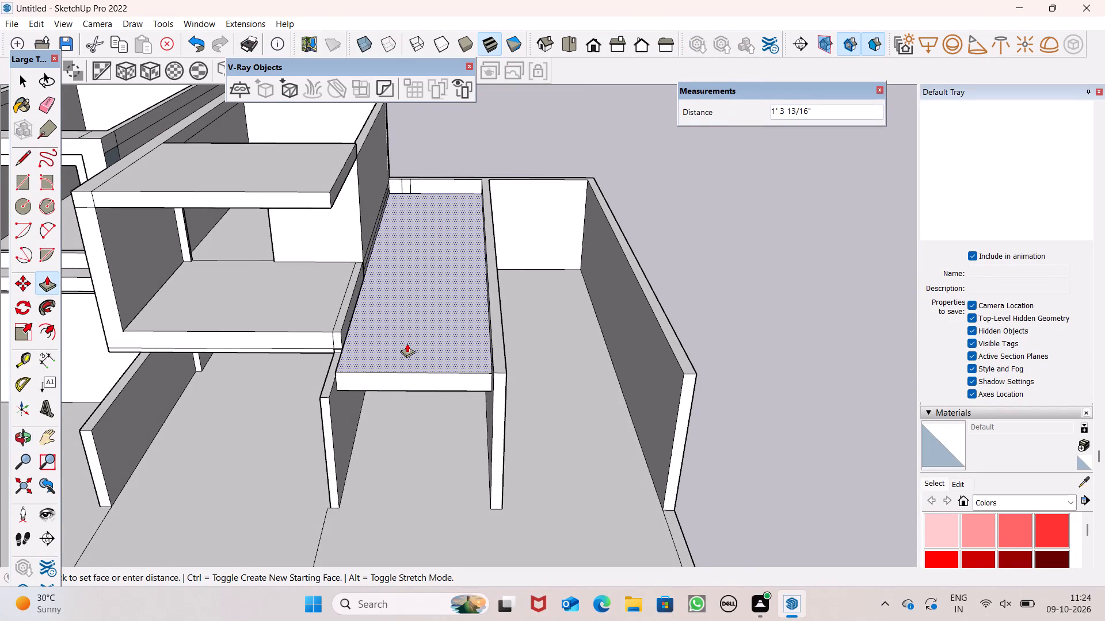
left_click_drag(407, 343, 409, 343)
Lower the slab's top face a further 3 3/16" toward the balcony block's lower seam line.
scroll(428, 294, "up", 6)
middle_click_drag(430, 351, 451, 274)
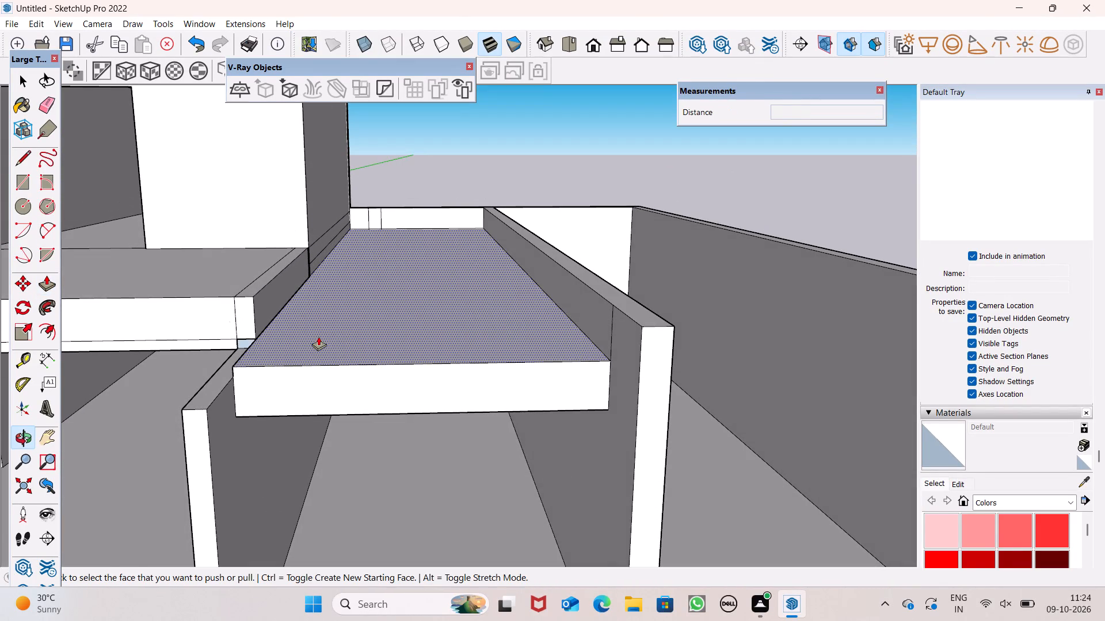
left_click_drag(318, 336, 323, 349)
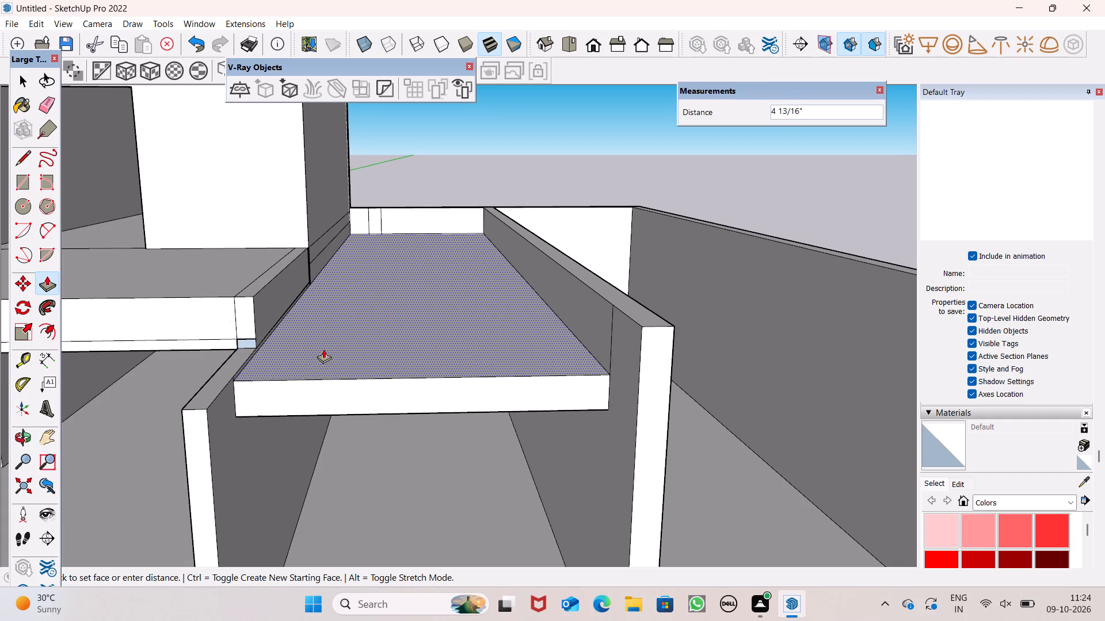
left_click_drag(323, 349, 292, 352)
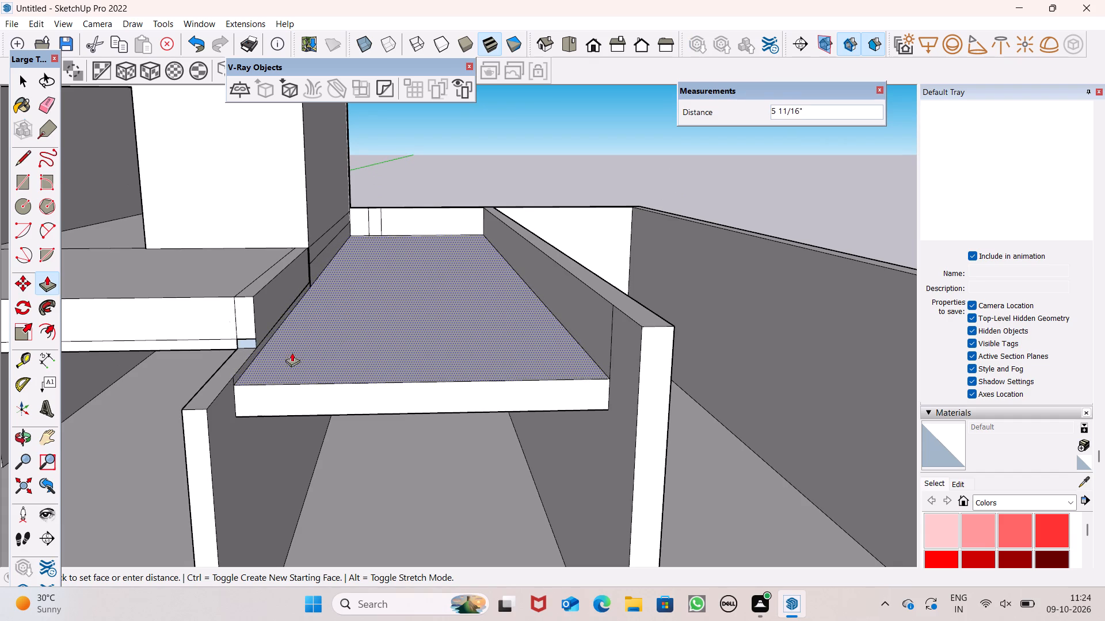
left_click_drag(292, 352, 223, 370)
Draw a reference line about 2' 3" long over the slab, starting at the balcony block's front corner on its lower seam.
middle_click_drag(406, 321, 409, 325)
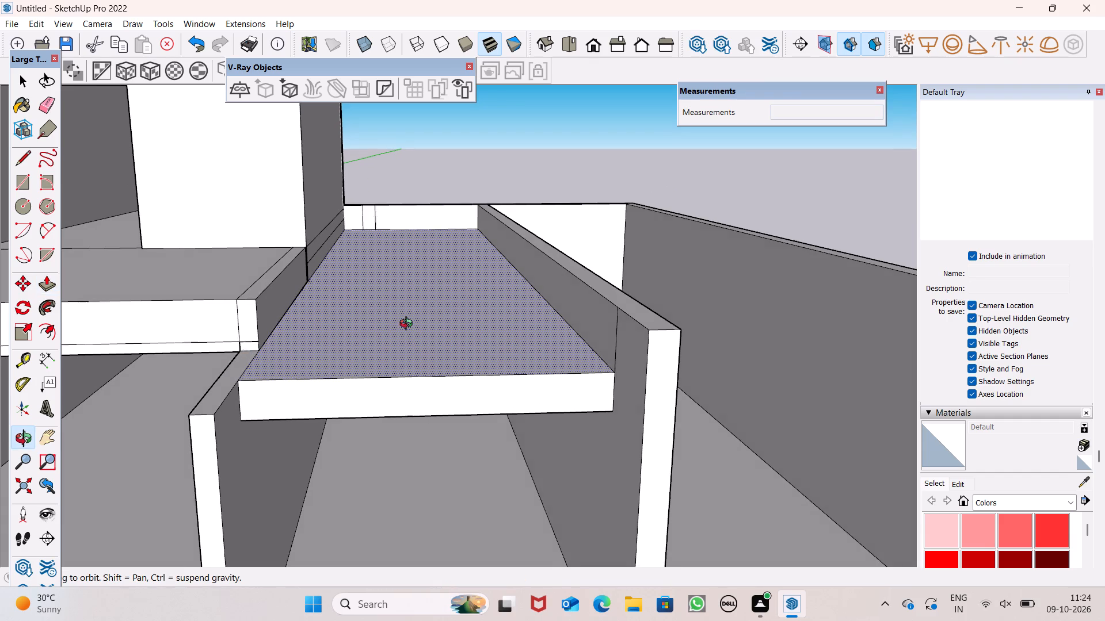
middle_click_drag(409, 325, 296, 328)
scroll(253, 315, "up", 4)
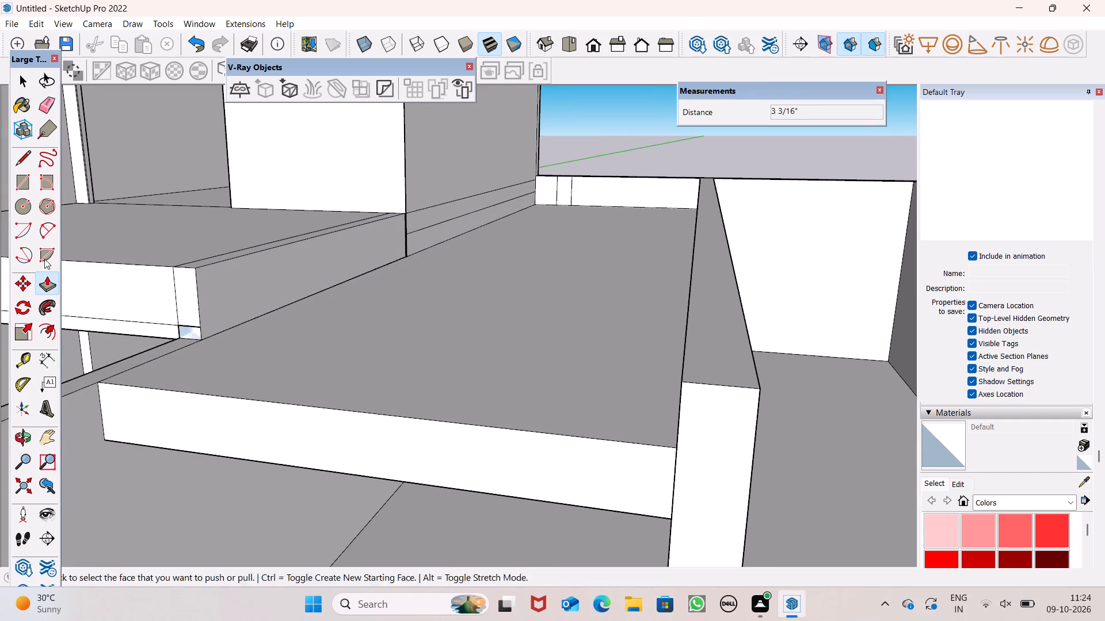
left_click(18, 164)
scroll(110, 285, "up", 3)
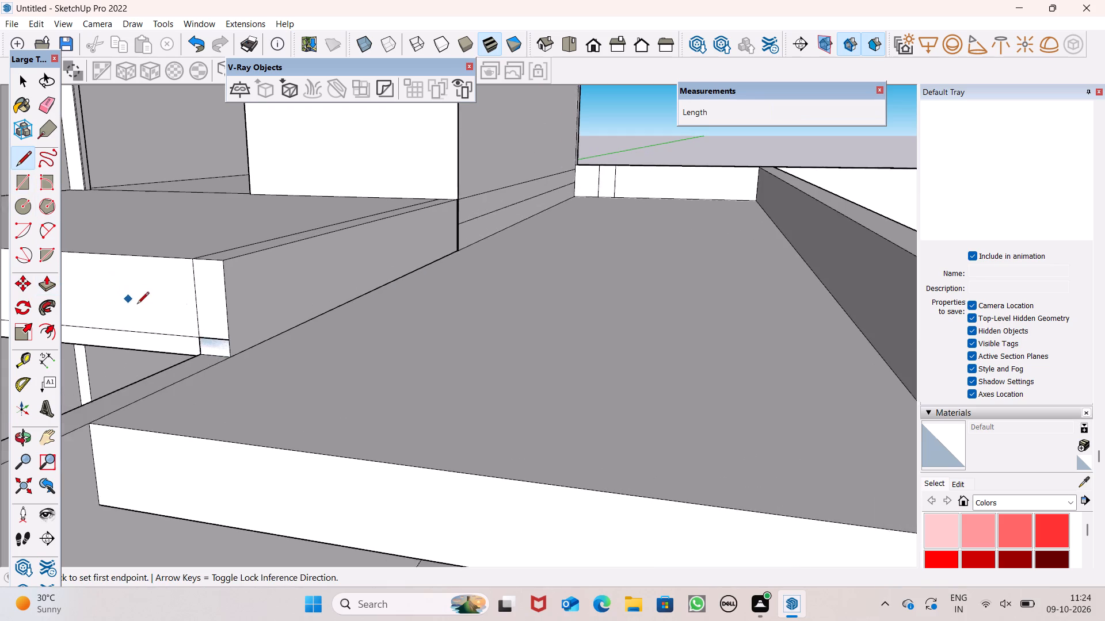
middle_click_drag(188, 364, 224, 381)
scroll(224, 381, "up", 1)
left_click(281, 369)
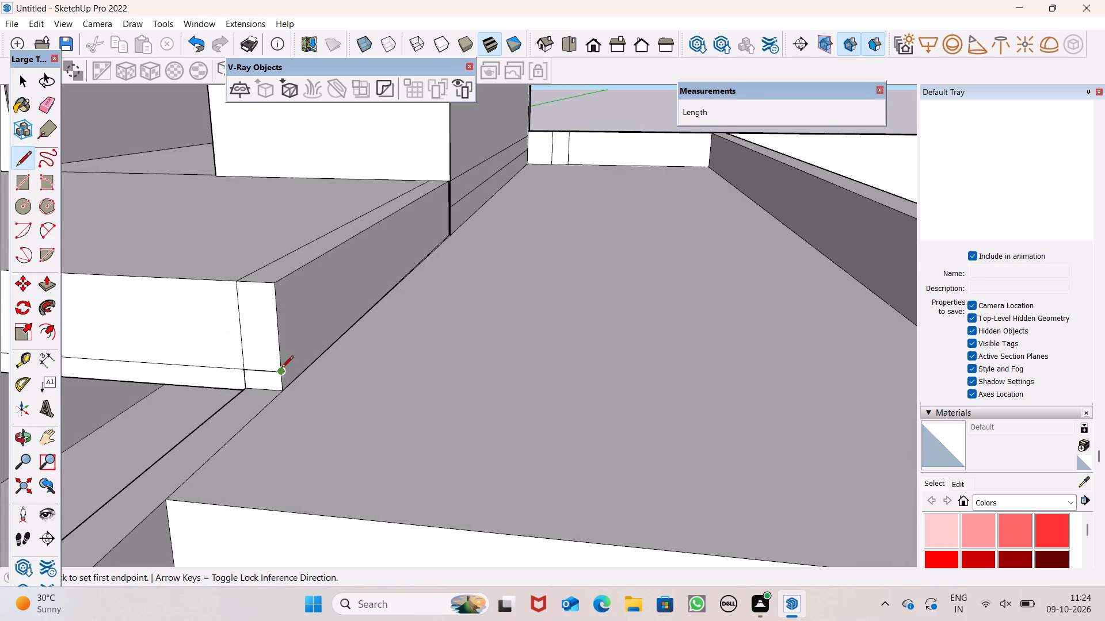
left_click(440, 382)
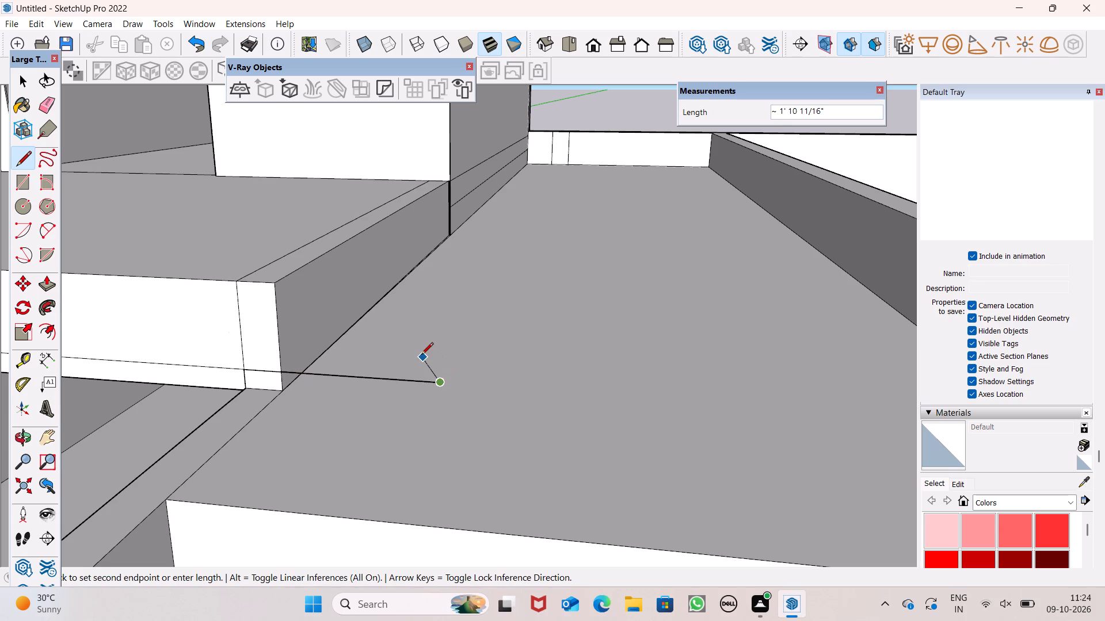
key("space")
Raise the slab's top face 3 3/8" to the level of the reference line.
middle_click_drag(300, 397, 300, 370)
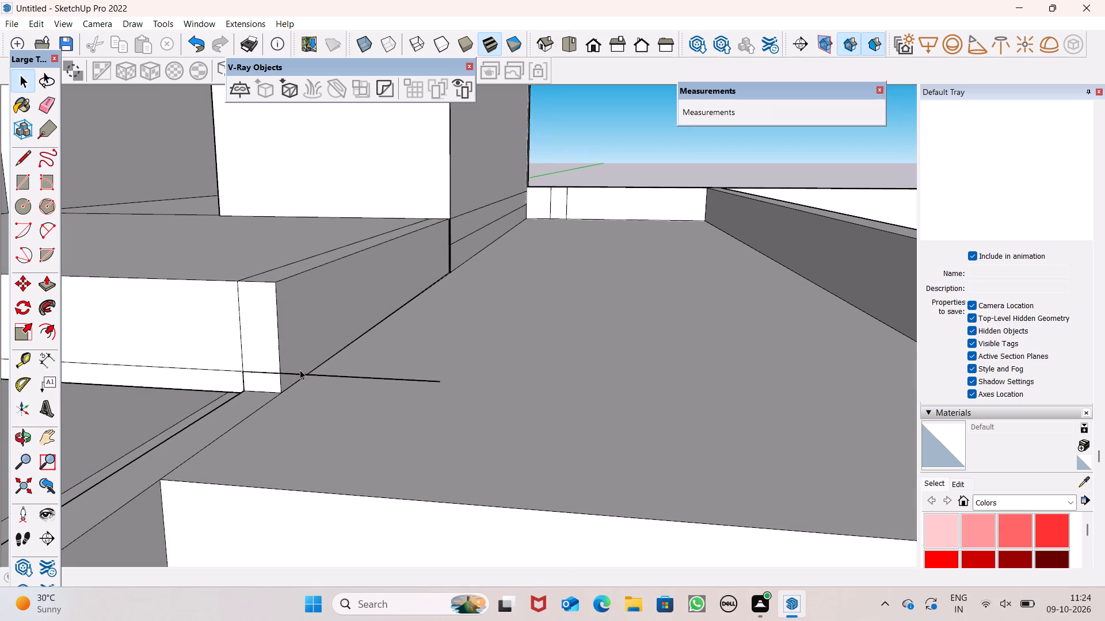
scroll(297, 400, "up", 1)
middle_click(297, 400)
middle_click_drag(327, 439, 328, 440)
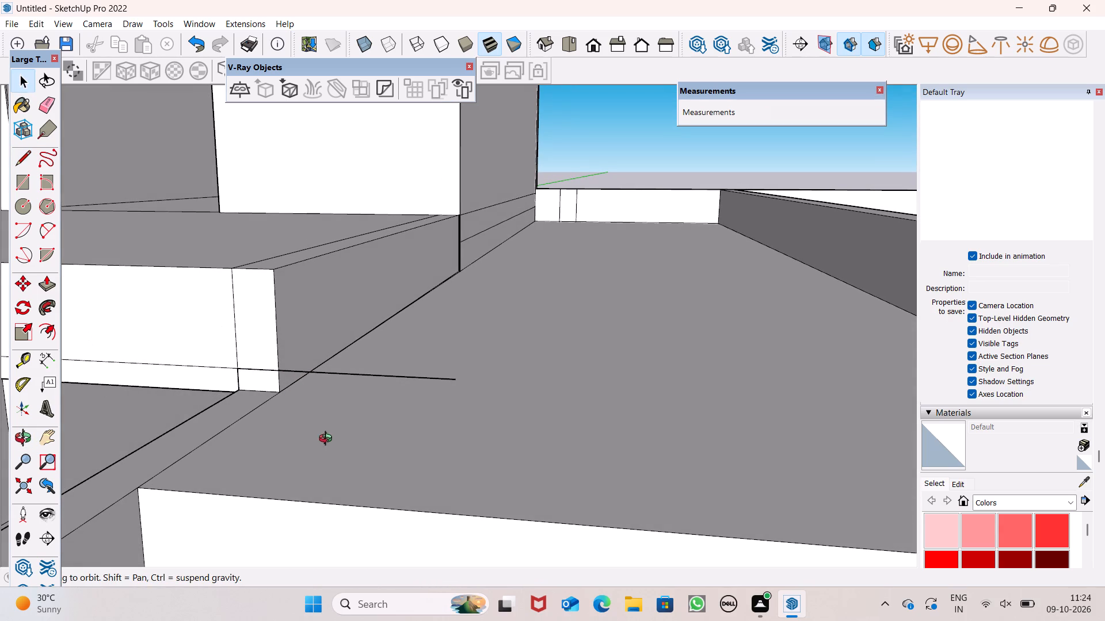
middle_click_drag(328, 440, 414, 401)
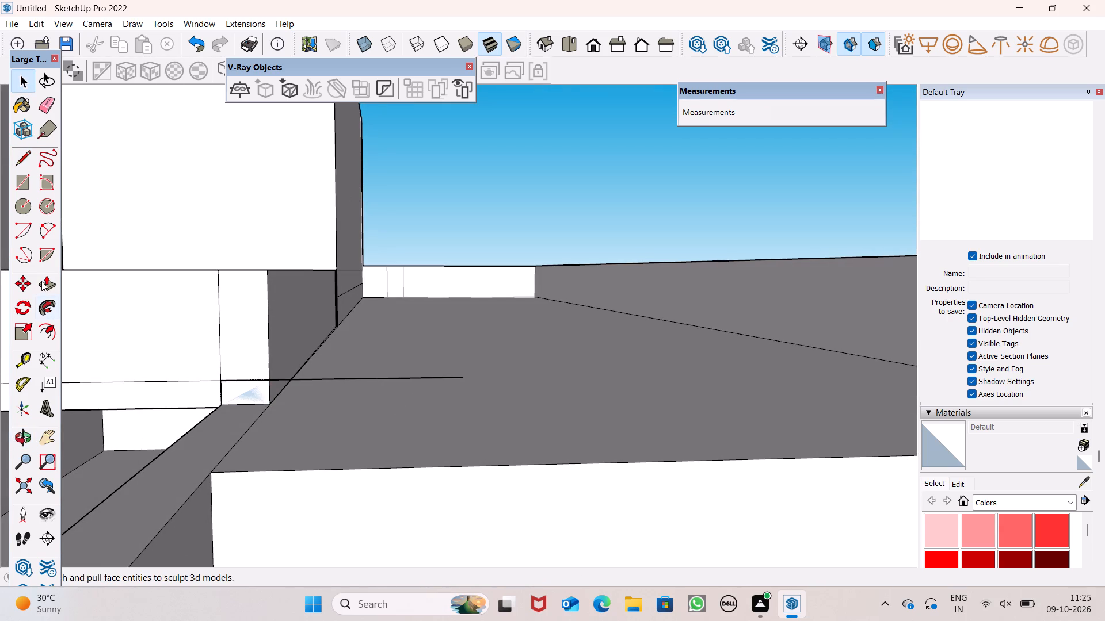
left_click(41, 281)
scroll(282, 400, "up", 4)
left_click_drag(295, 455, 298, 408)
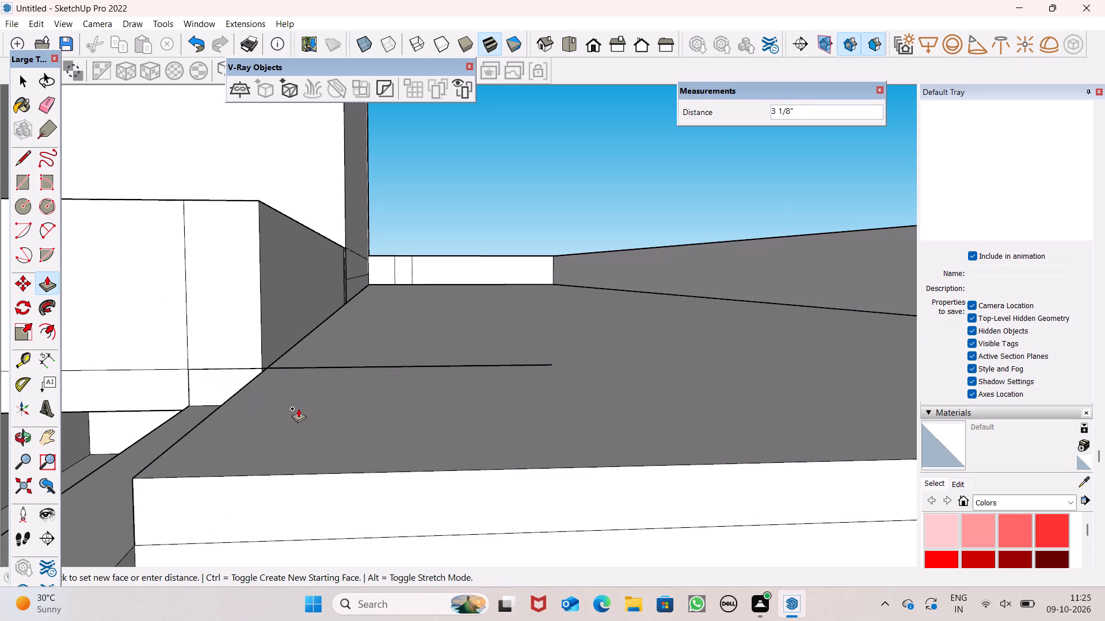
left_click_drag(298, 408, 287, 405)
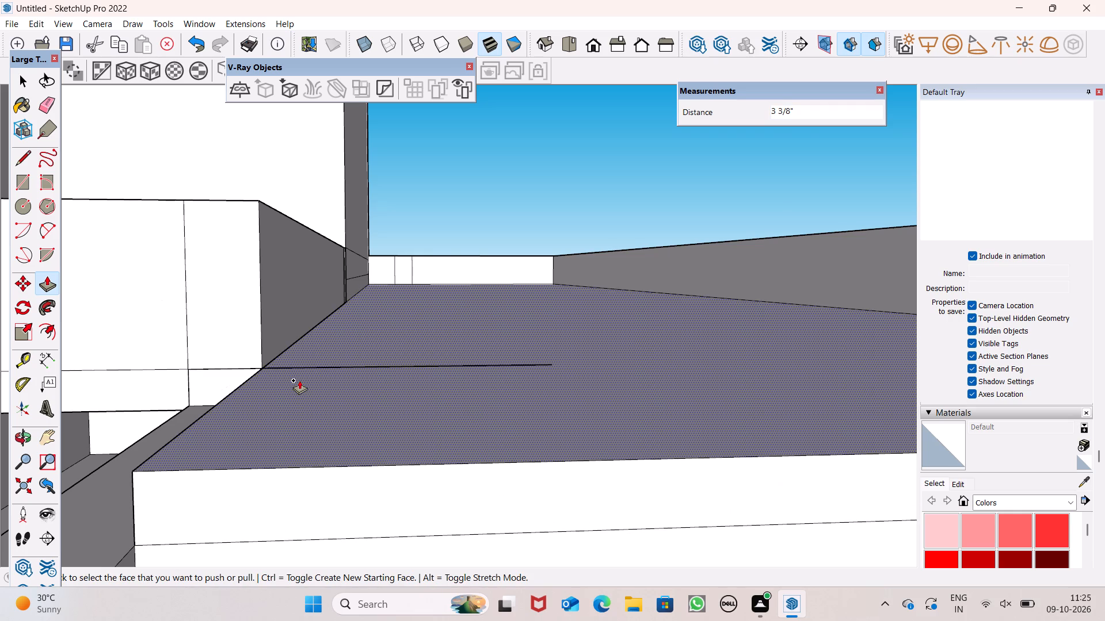
key("space")
key("space")
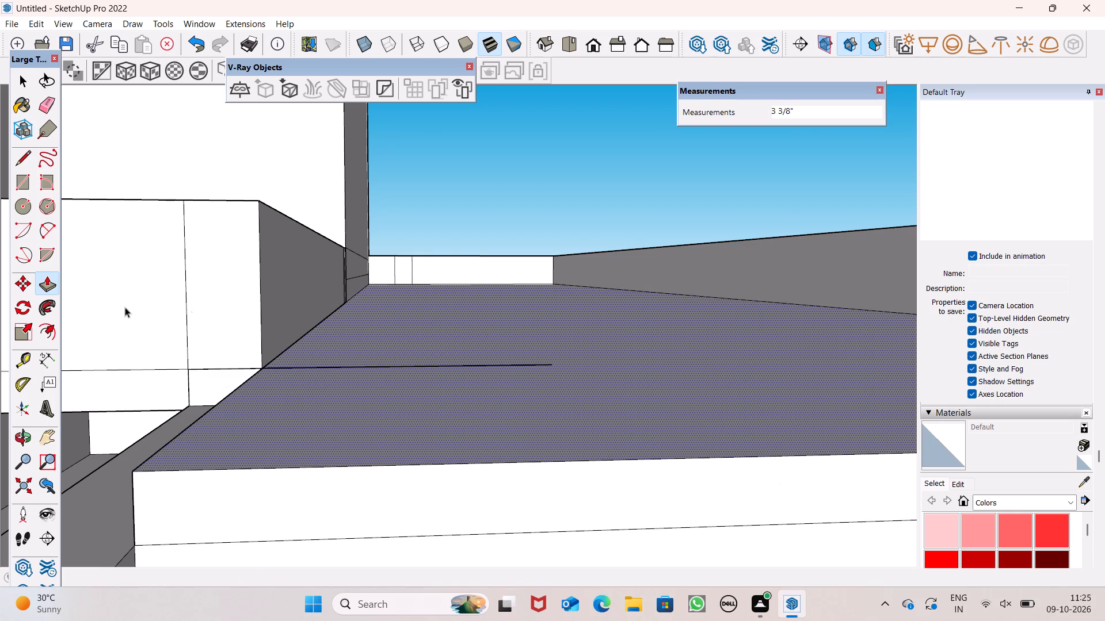
Erase the reference line running across the slab's top from the balcony block.
left_click(47, 112)
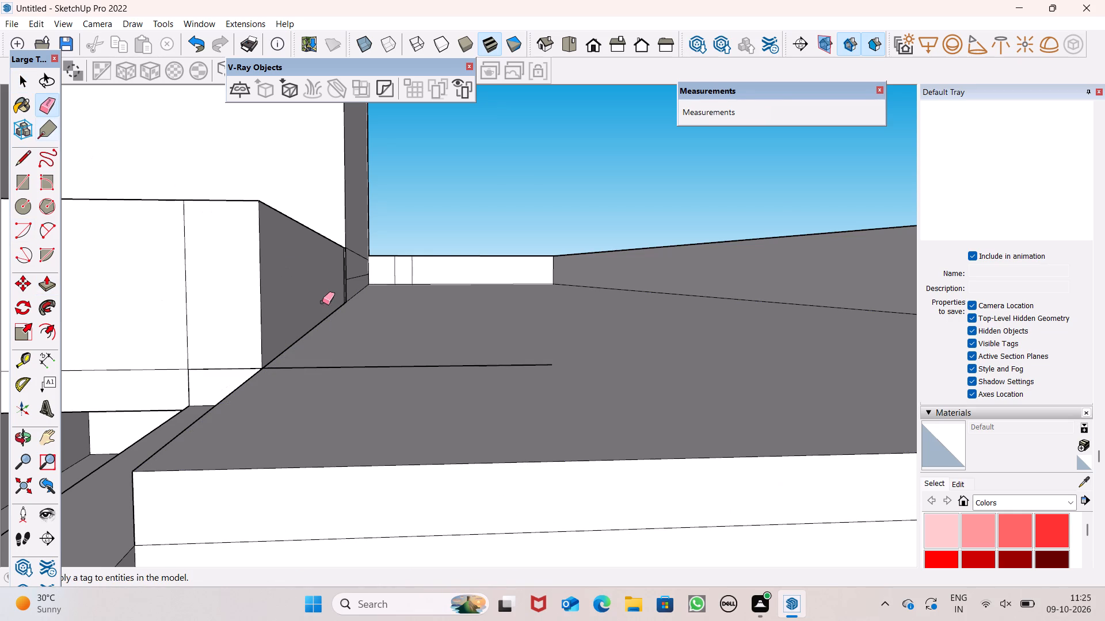
left_click_drag(345, 357, 349, 371)
scroll(340, 321, "down", 3)
middle_click_drag(364, 347, 513, 311)
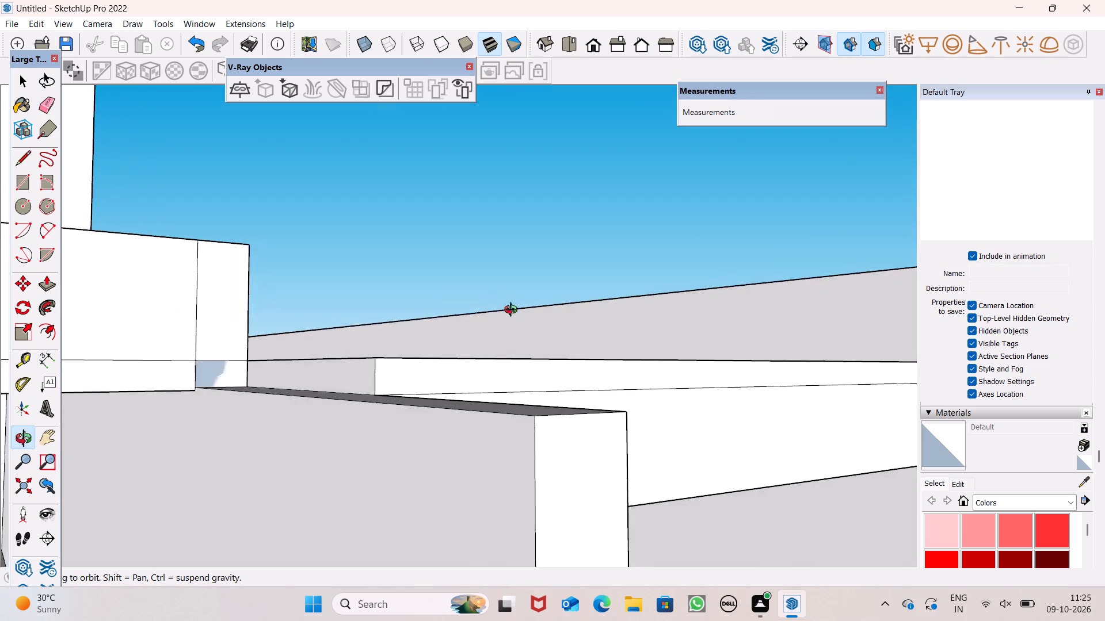
middle_click_drag(513, 311, 405, 424)
scroll(321, 328, "down", 5)
middle_click_drag(524, 386, 417, 380)
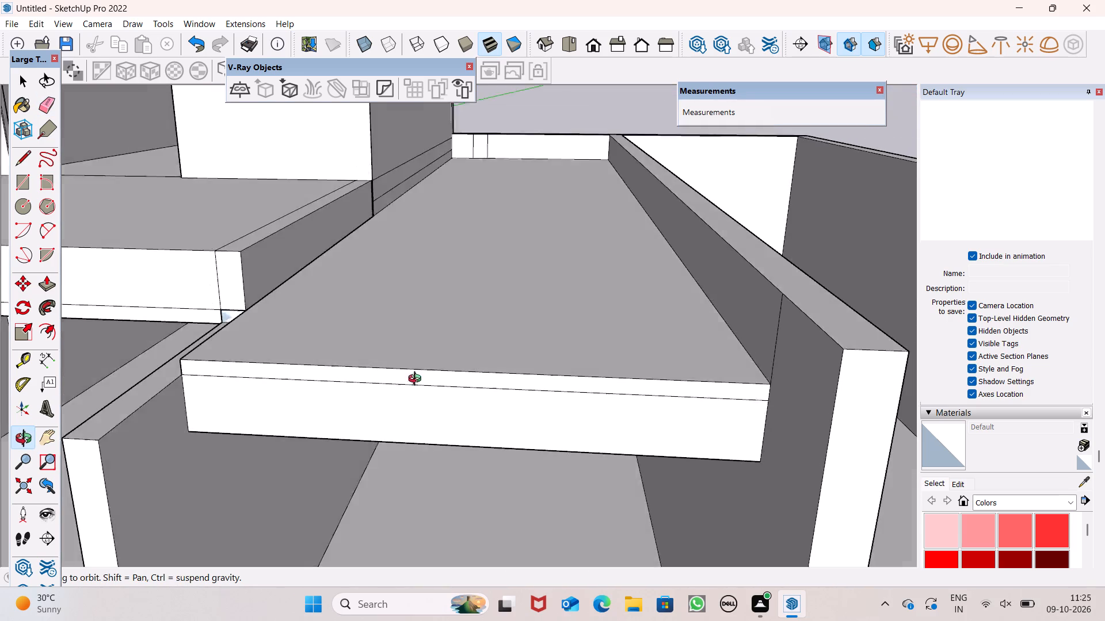
middle_click_drag(417, 380, 417, 371)
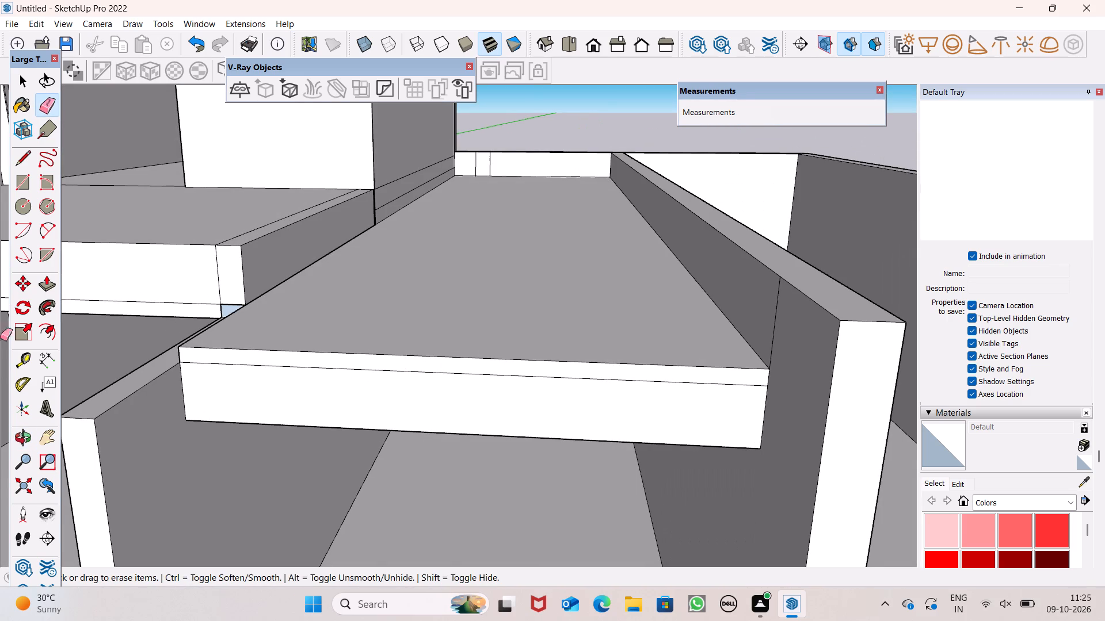
Push both bands of the slab's front face back about 3' 1/16", flush with the balcony block's front corner.
scroll(86, 333, "down", 4)
middle_click_drag(318, 401, 345, 378)
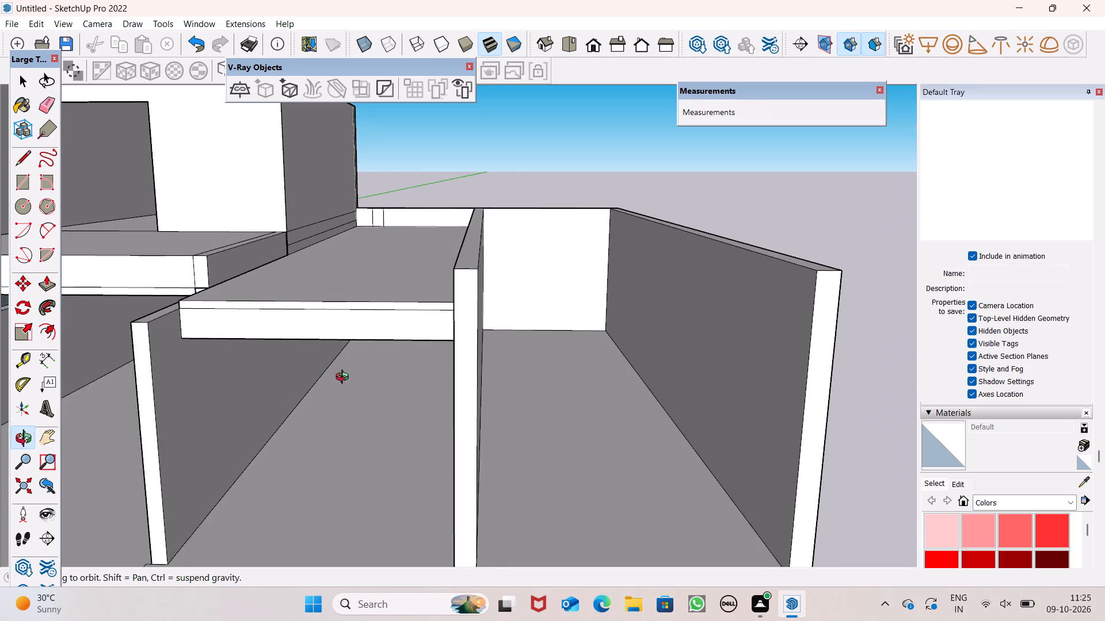
middle_click_drag(345, 378, 442, 372)
scroll(382, 293, "up", 3)
middle_click(386, 340)
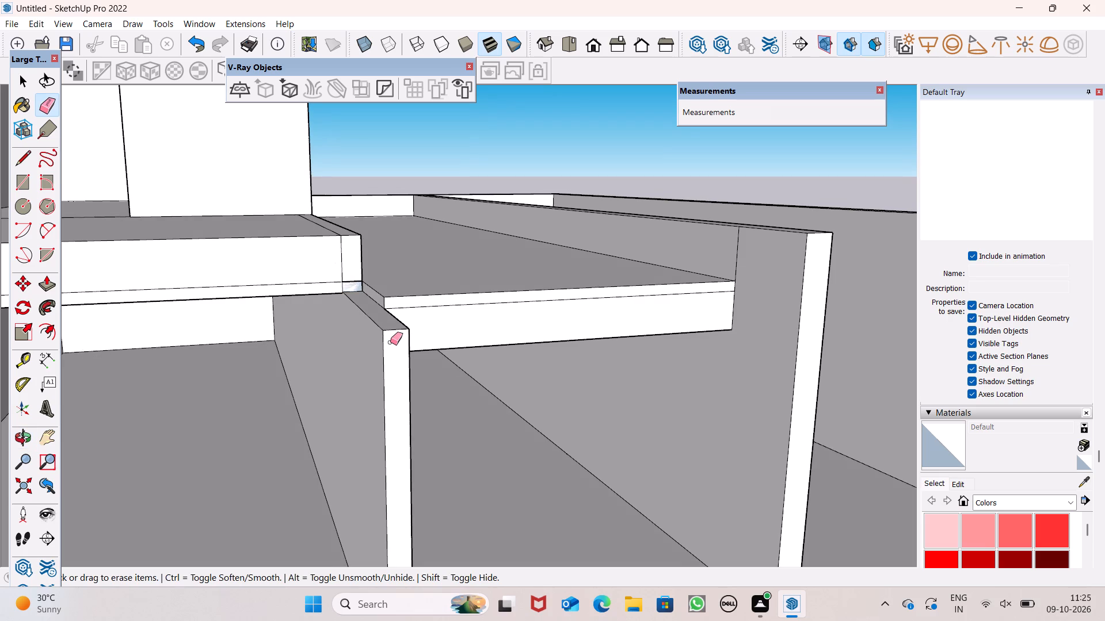
scroll(365, 296, "down", 2)
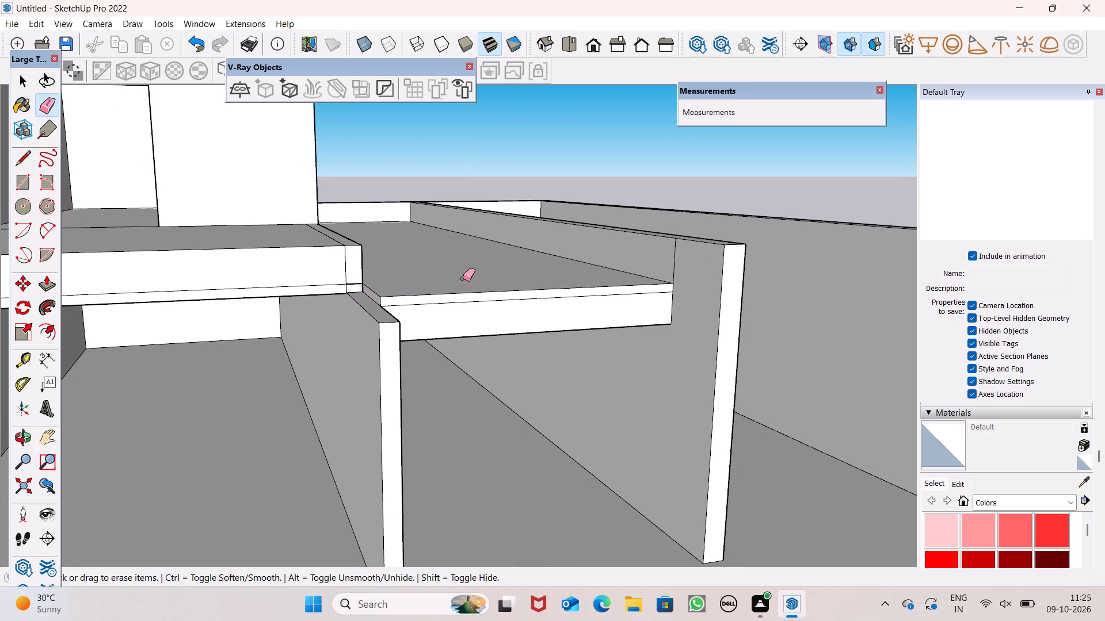
middle_click_drag(517, 297, 487, 324)
scroll(504, 288, "up", 1)
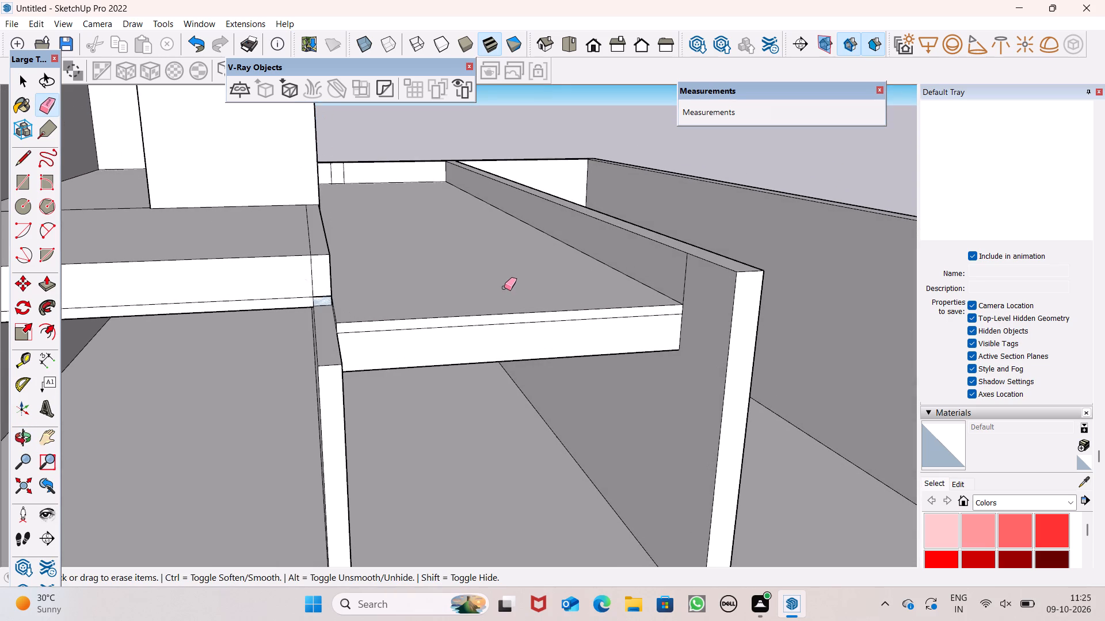
scroll(380, 326, "up", 2)
scroll(356, 324, "down", 1)
scroll(355, 323, "up", 2)
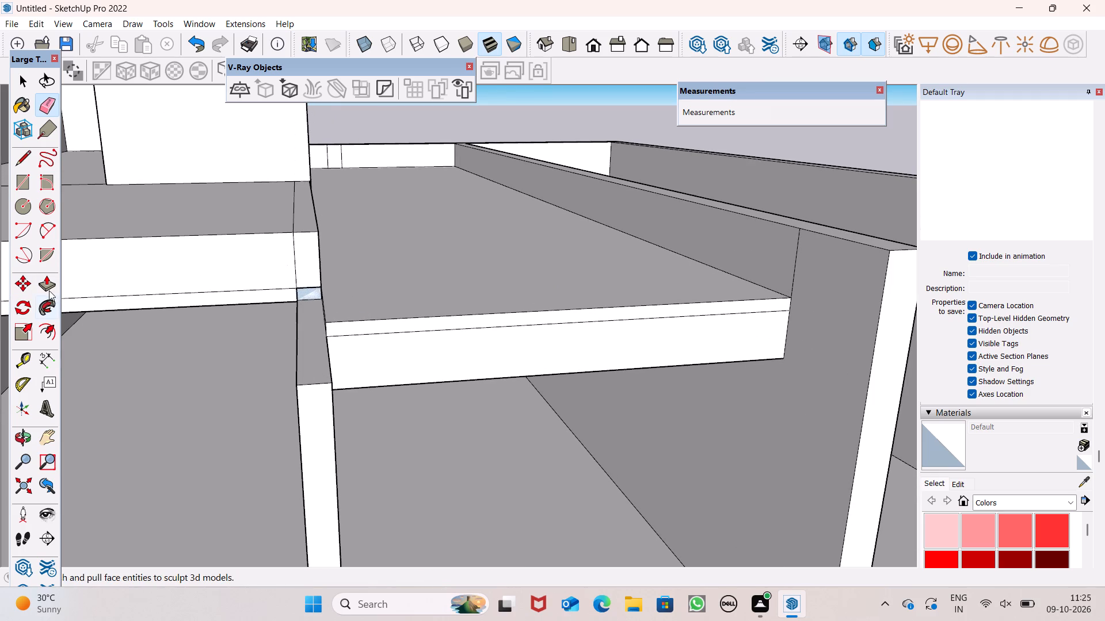
left_click(47, 289)
left_click_drag(400, 320, 374, 293)
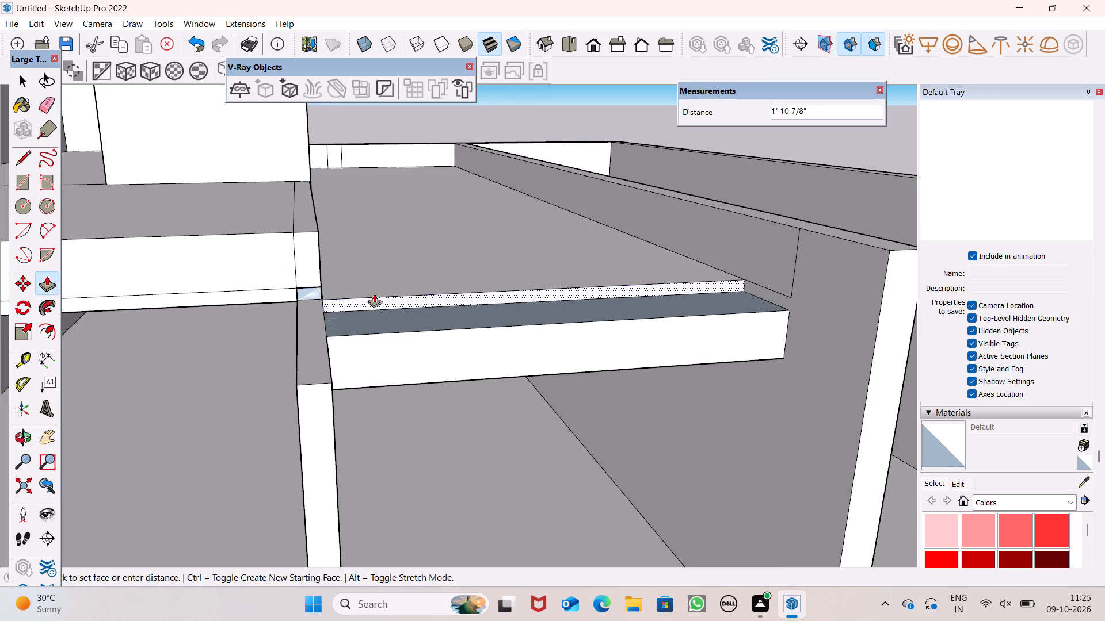
left_click_drag(374, 293, 294, 293)
left_click_drag(410, 361, 391, 337)
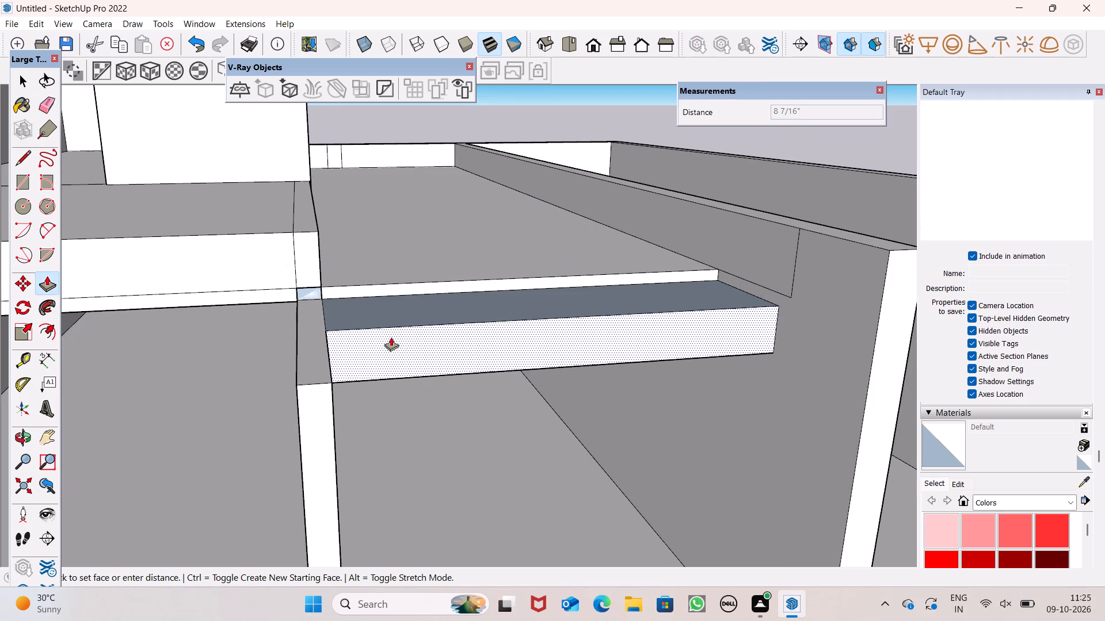
left_click_drag(391, 337, 333, 293)
Erase the leftover edges of the slab's former front end from the dividing wall's side face.
scroll(501, 379, "down", 3)
middle_click_drag(566, 408, 458, 351)
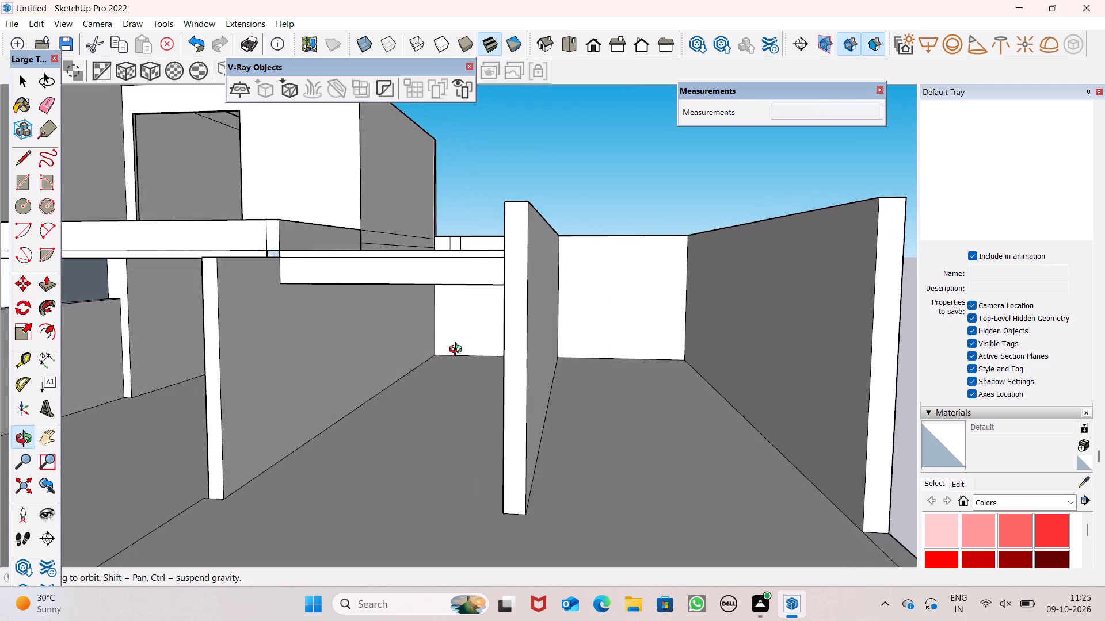
middle_click_drag(458, 351, 504, 393)
scroll(448, 351, "down", 1)
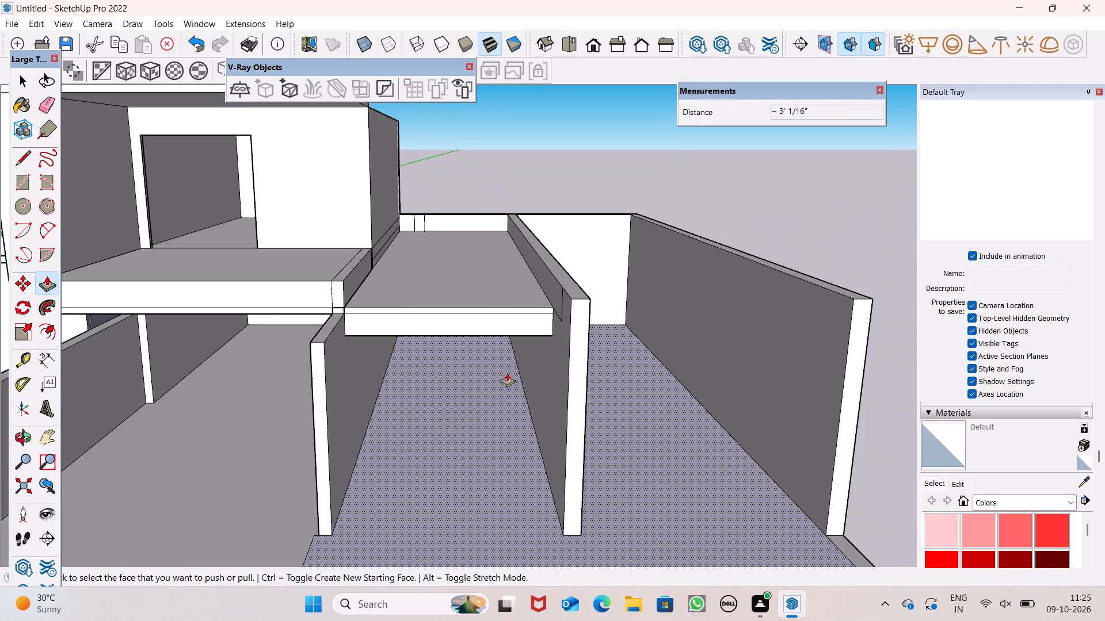
middle_click_drag(516, 374, 629, 360)
scroll(716, 292, "up", 1)
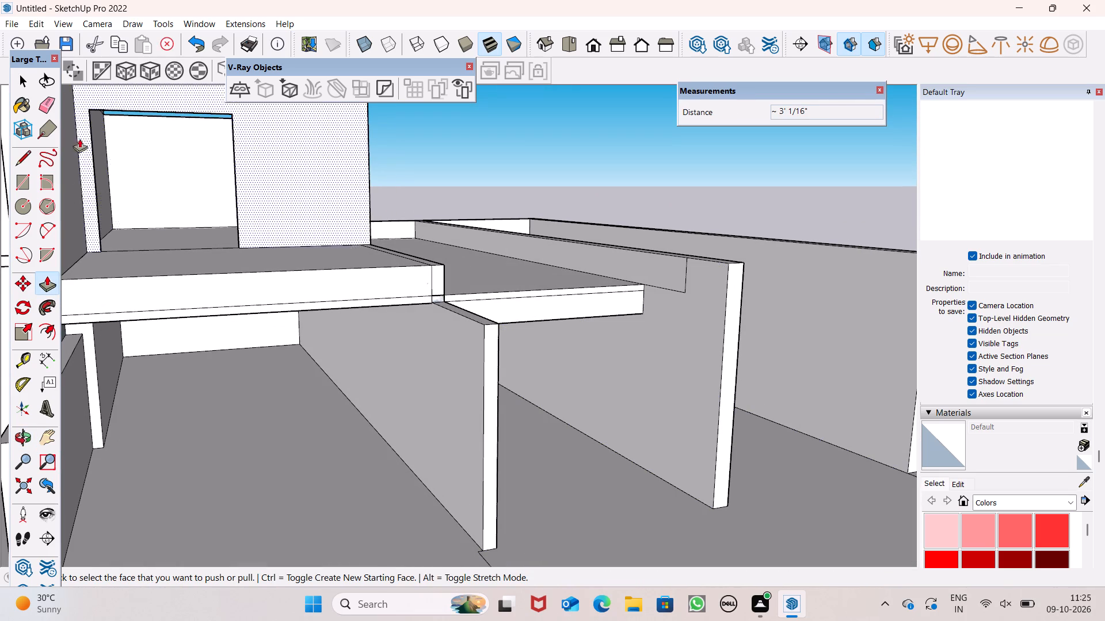
left_click(52, 103)
scroll(749, 267, "up", 5)
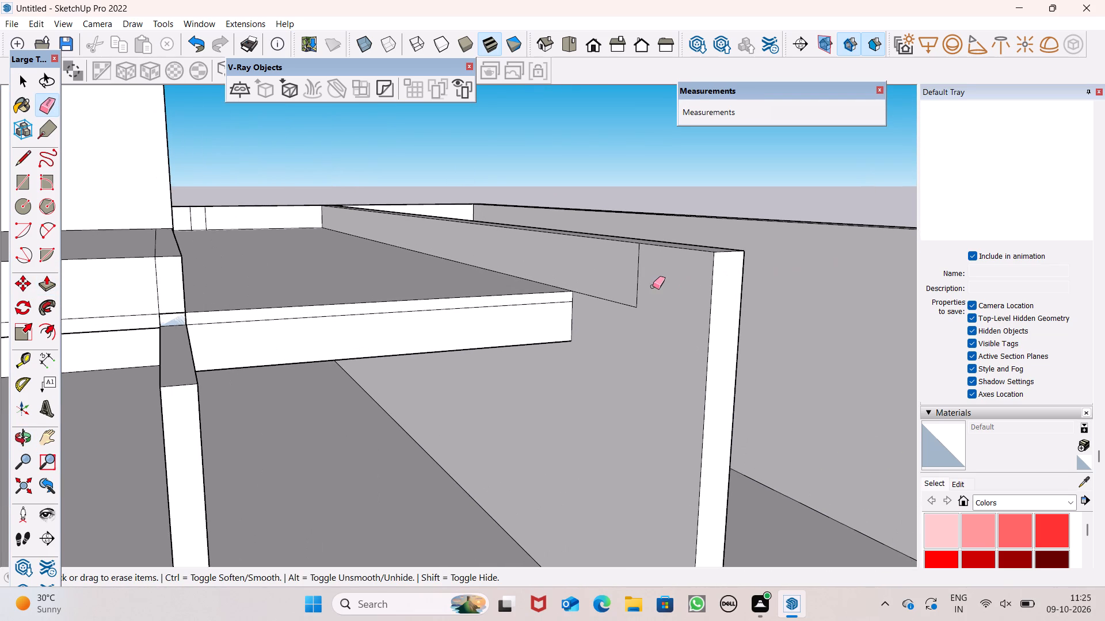
left_click_drag(643, 286, 632, 305)
Examine the shortened slab from the front, below and above, and the junction of the dividing and rear walls.
scroll(649, 340, "down", 2)
scroll(652, 350, "up", 1)
middle_click_drag(653, 349, 515, 216)
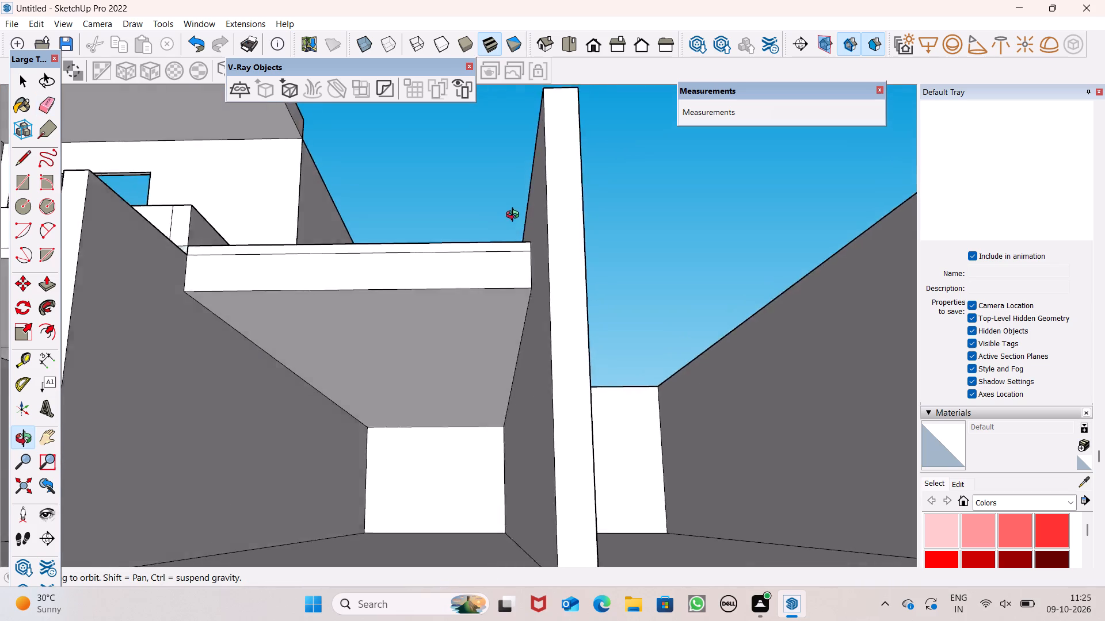
middle_click_drag(515, 216, 494, 346)
scroll(468, 237, "down", 2)
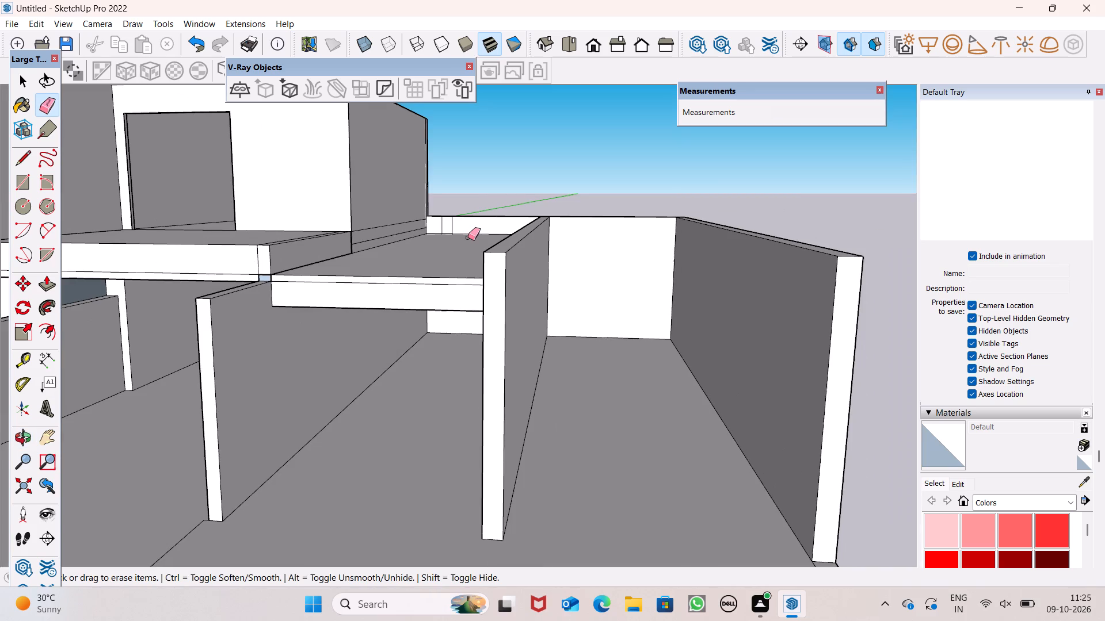
middle_click_drag(464, 304, 500, 330)
scroll(418, 312, "up", 1)
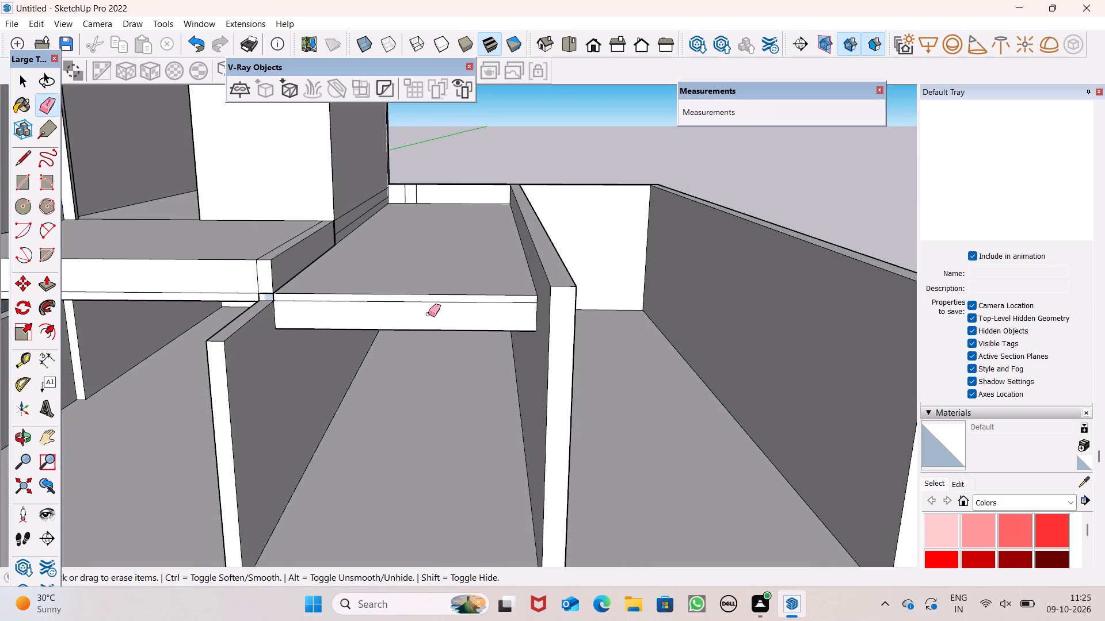
middle_click_drag(431, 324, 432, 300)
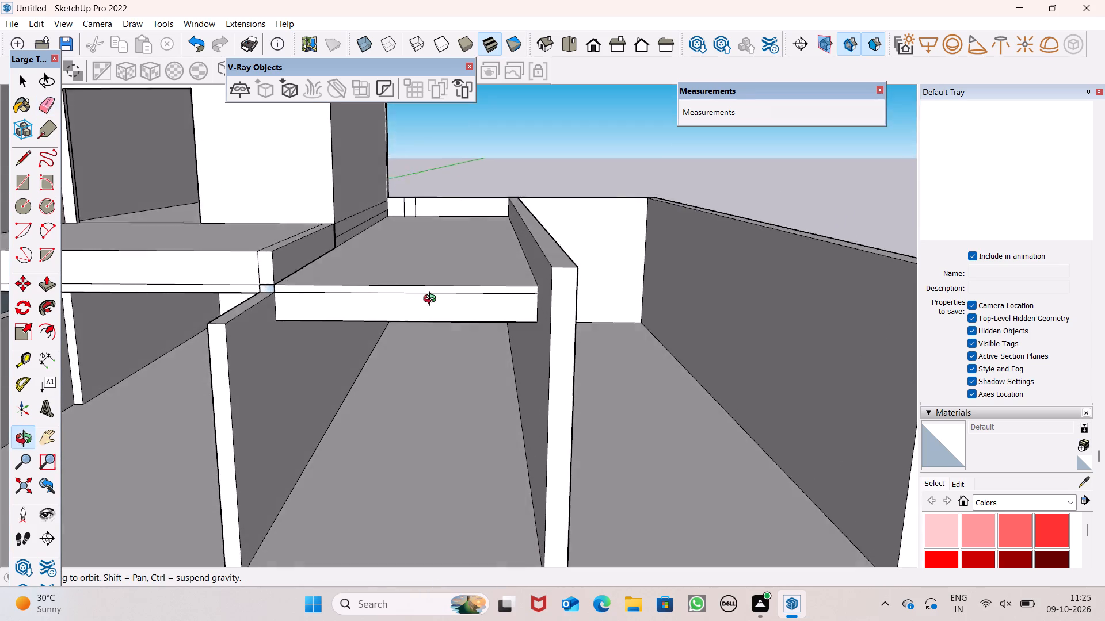
middle_click_drag(432, 300, 439, 267)
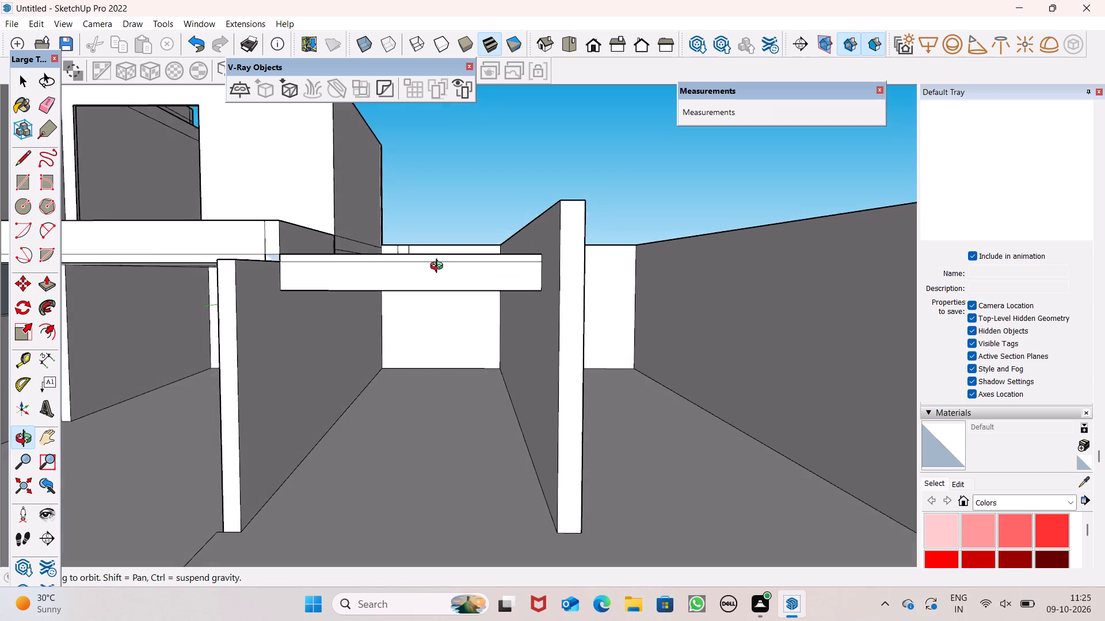
middle_click_drag(439, 267, 455, 263)
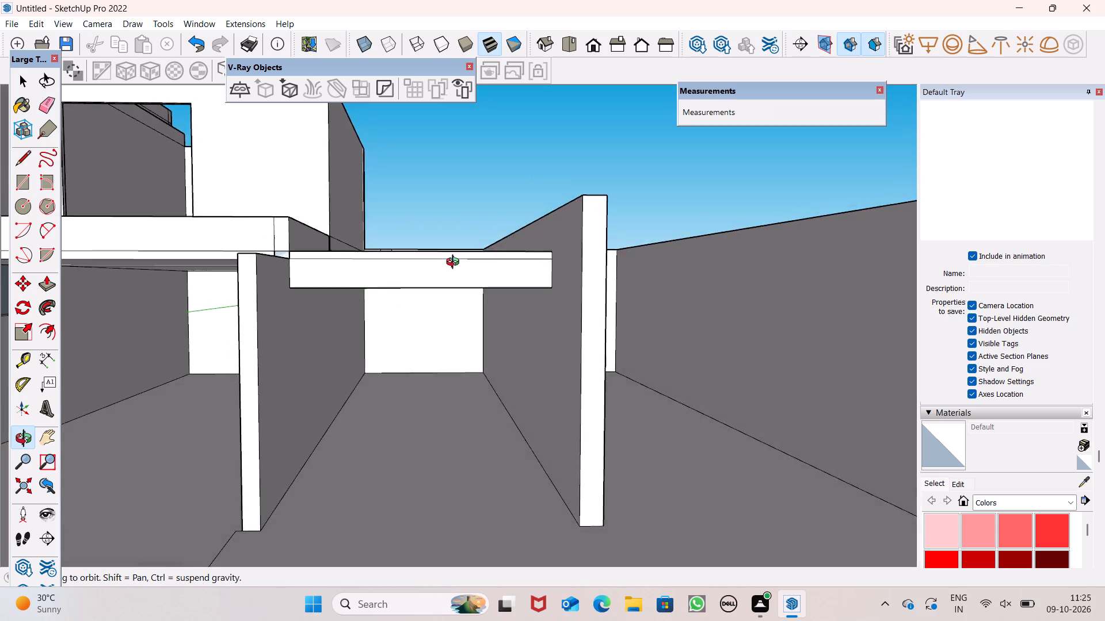
middle_click_drag(455, 263, 461, 376)
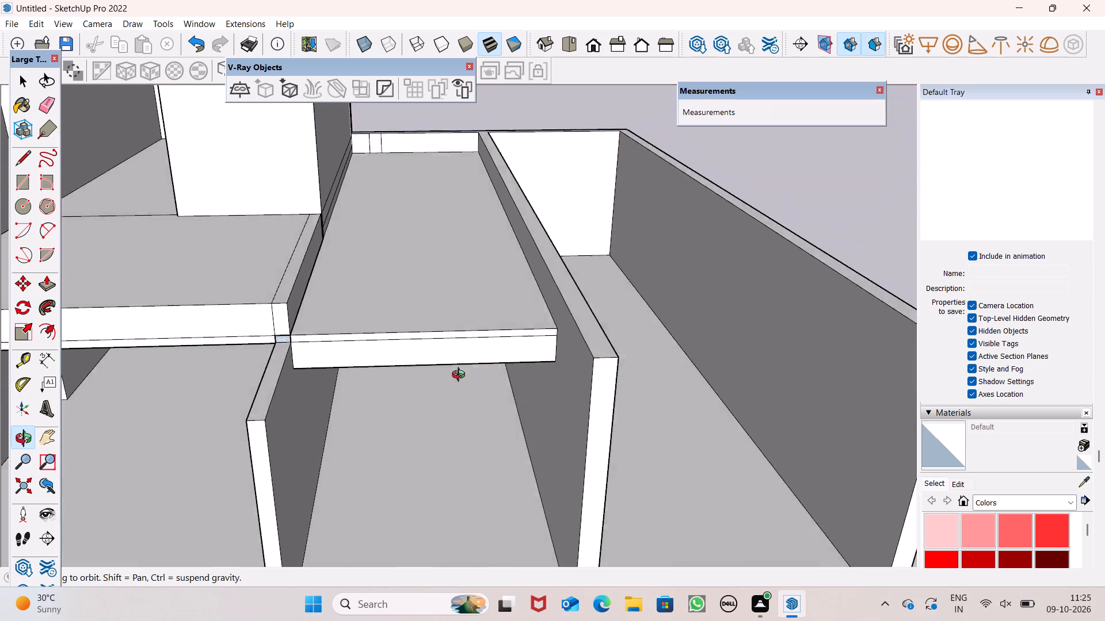
middle_click_drag(461, 376, 463, 419)
scroll(452, 377, "down", 3)
middle_click_drag(530, 398, 519, 408)
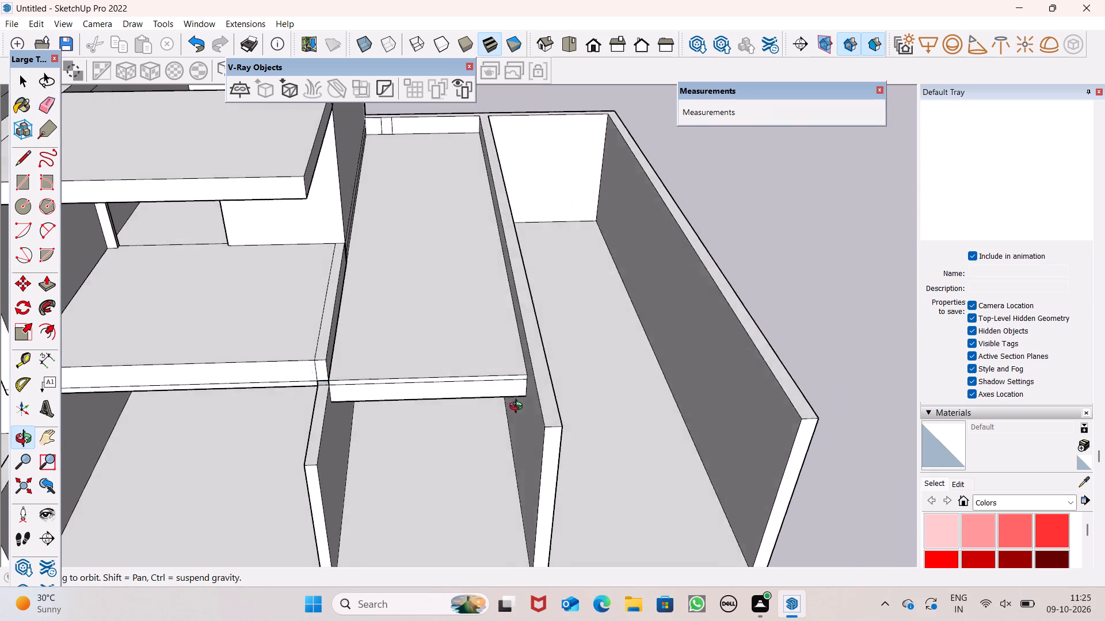
middle_click_drag(519, 408, 505, 360)
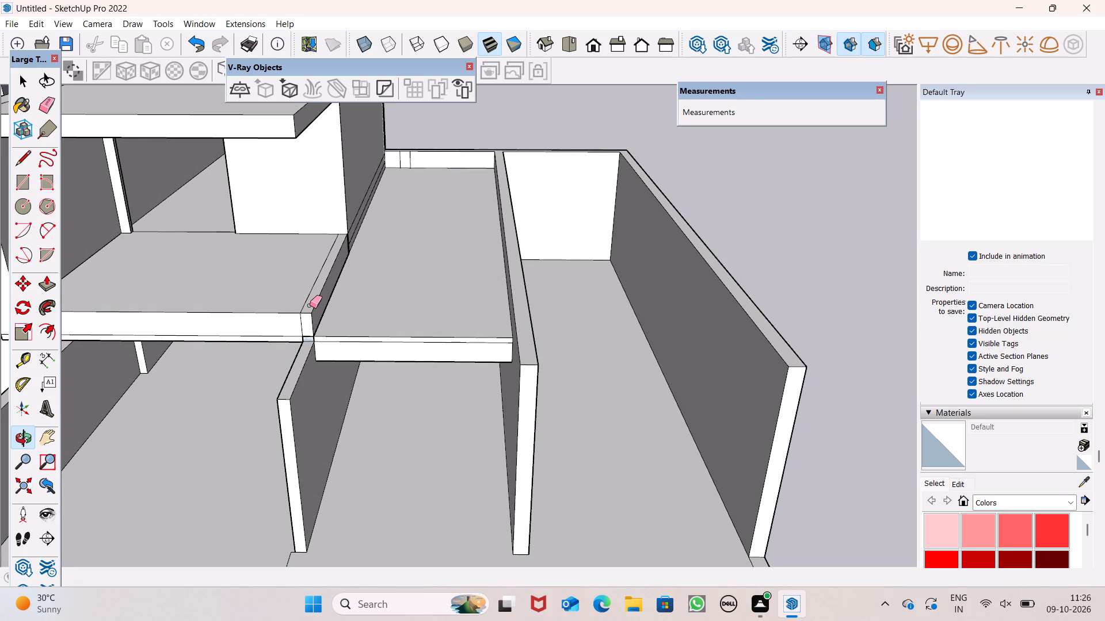
middle_click_drag(413, 324, 382, 311)
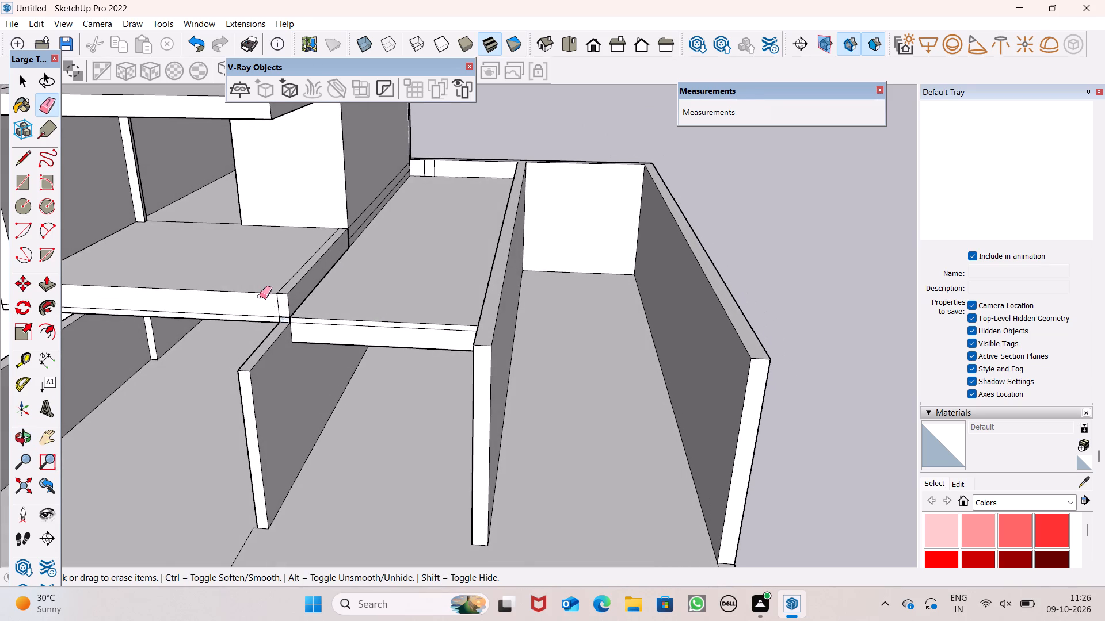
left_click(43, 288)
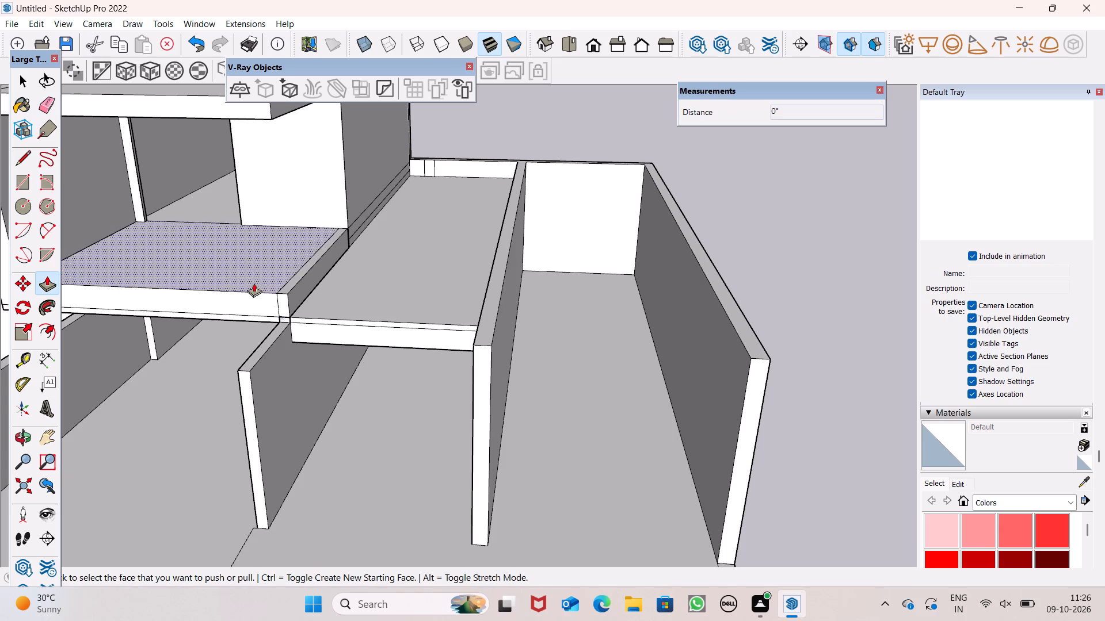
middle_click_drag(495, 293, 358, 439)
scroll(396, 389, "down", 7)
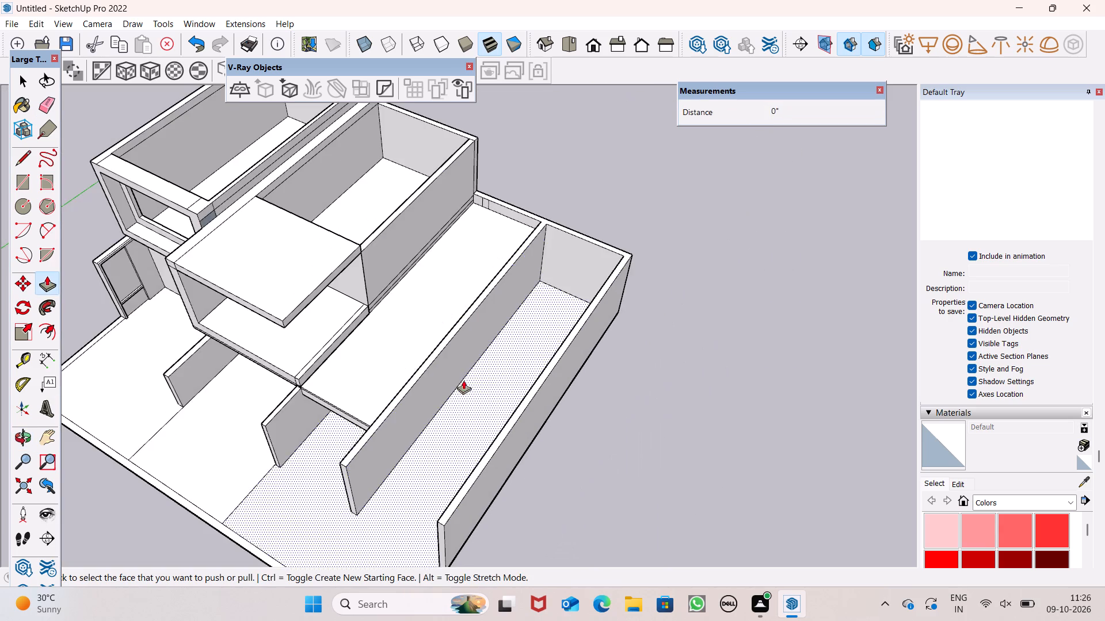
scroll(463, 380, "down", 2)
scroll(529, 254, "up", 11)
scroll(543, 237, "down", 1)
scroll(543, 237, "up", 2)
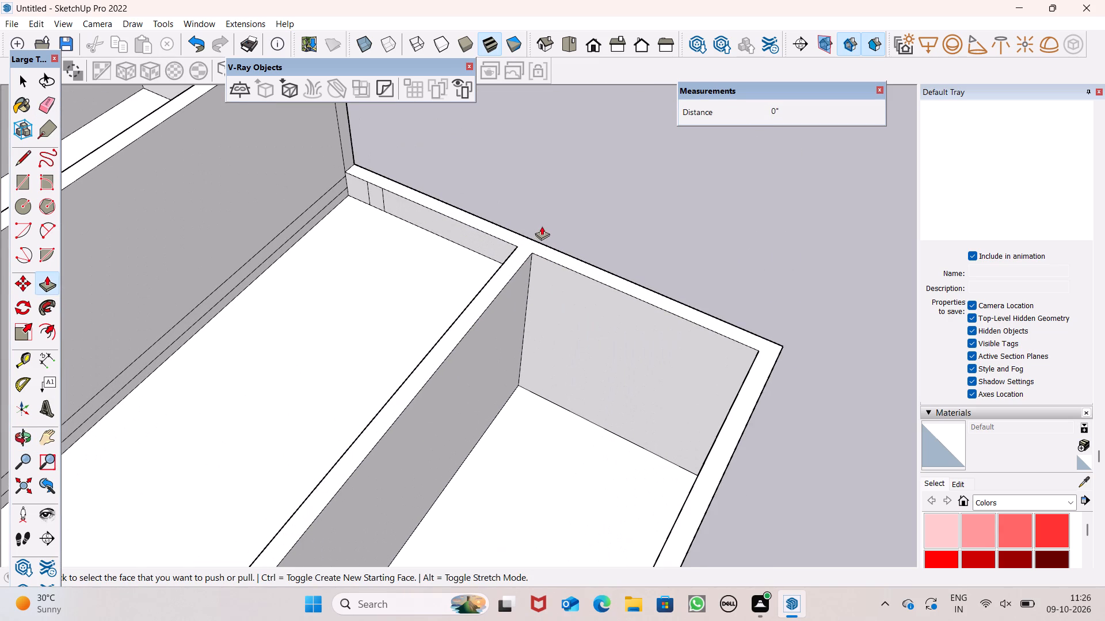
scroll(566, 218, "down", 7)
middle_click_drag(628, 244, 588, 308)
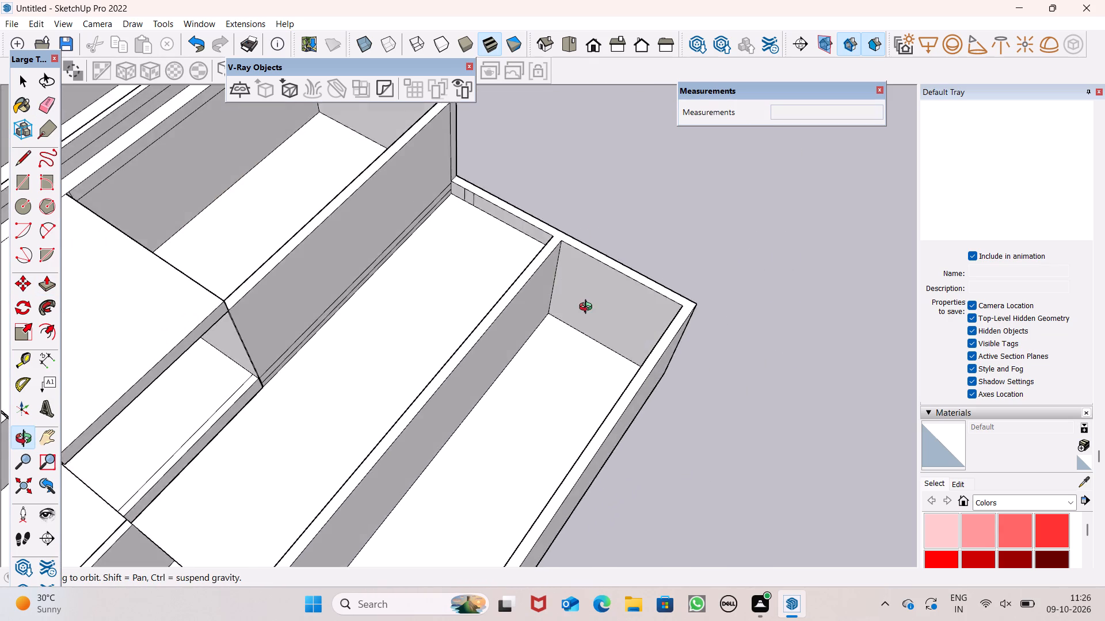
middle_click_drag(588, 308, 533, 312)
scroll(533, 312, "up", 1)
Draw two 9" lines across the rear wall's top, extending both edges of the dividing wall to the outer edge.
left_click(24, 155)
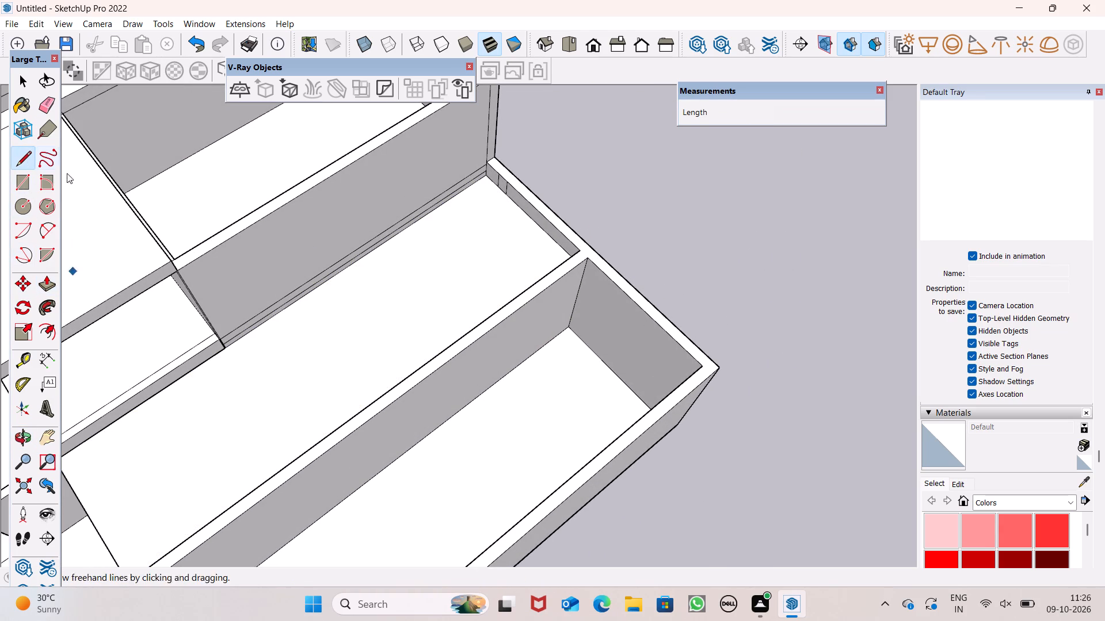
scroll(550, 145, "up", 5)
scroll(632, 273, "up", 7)
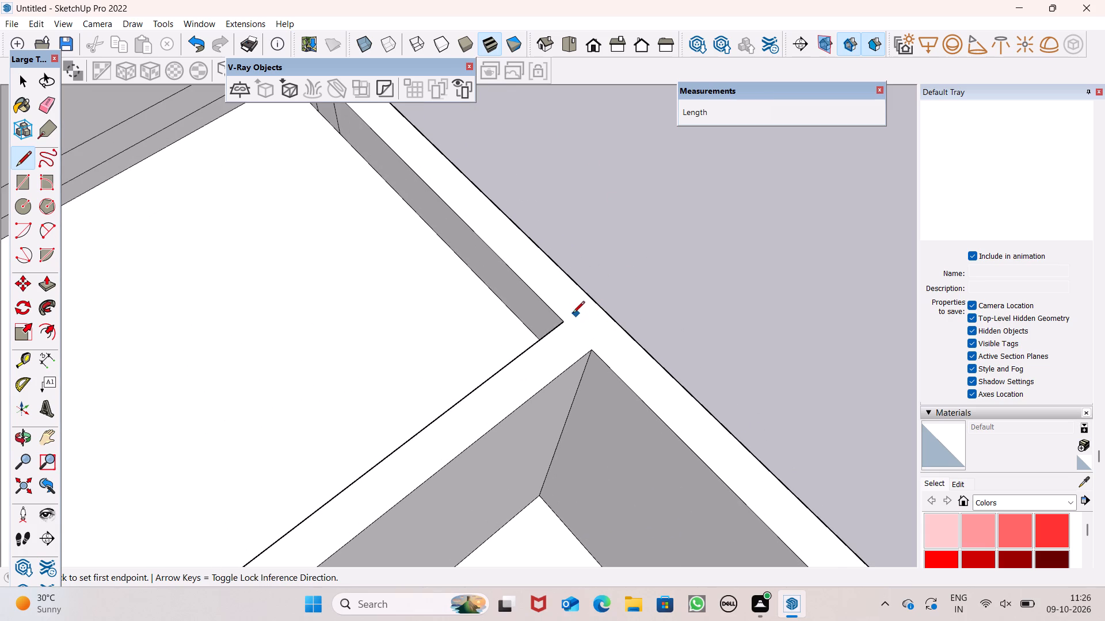
left_click(566, 323)
left_click(592, 294)
scroll(599, 239, "down", 9)
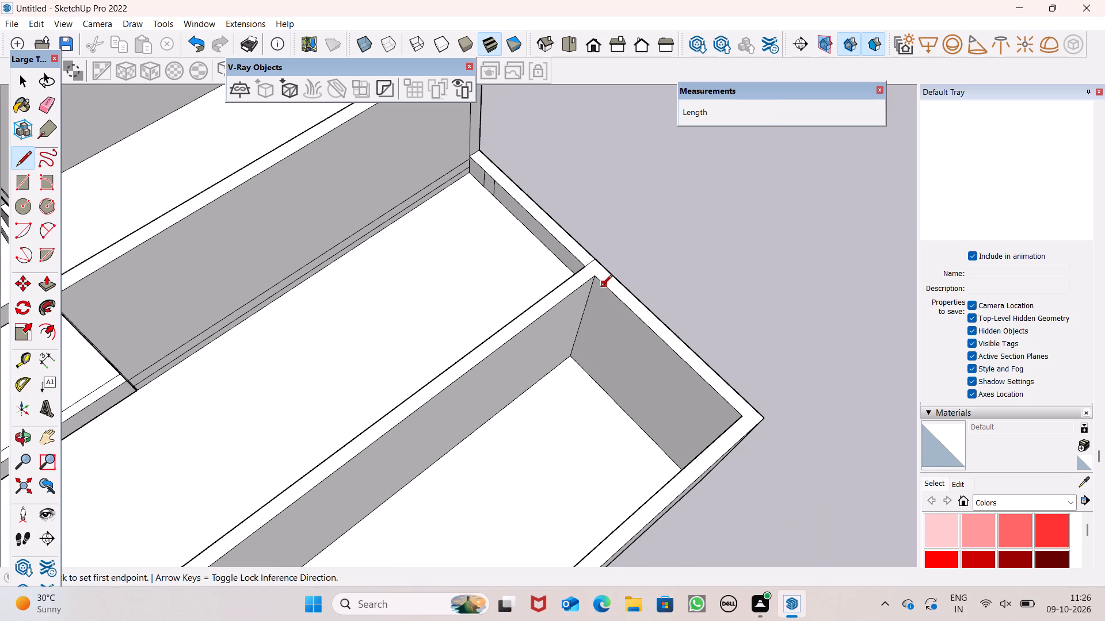
left_click(599, 277)
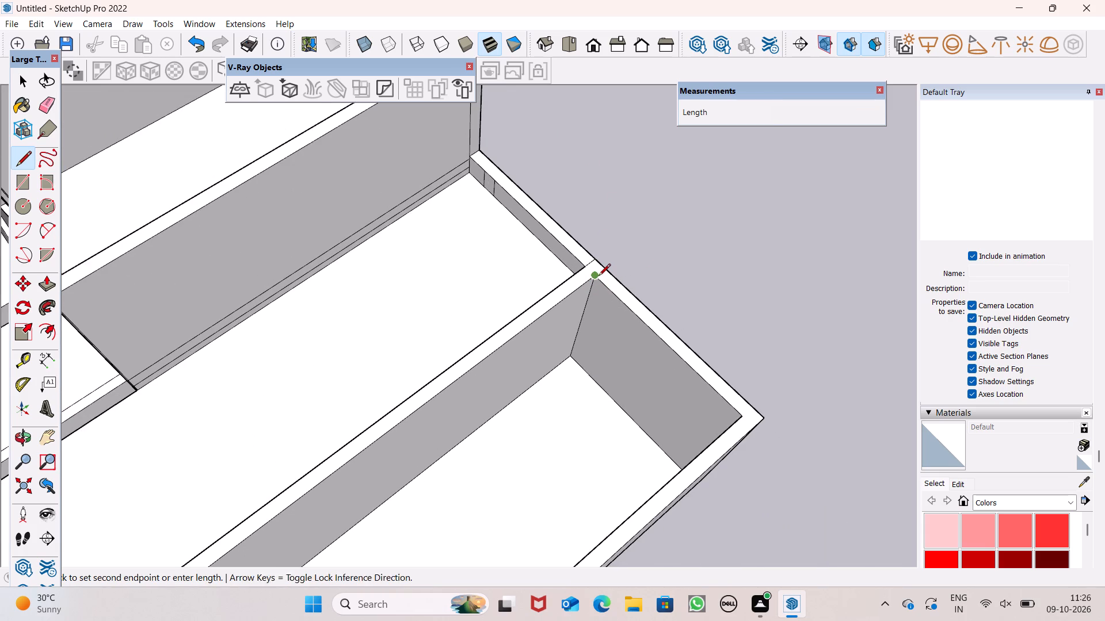
left_click(605, 269)
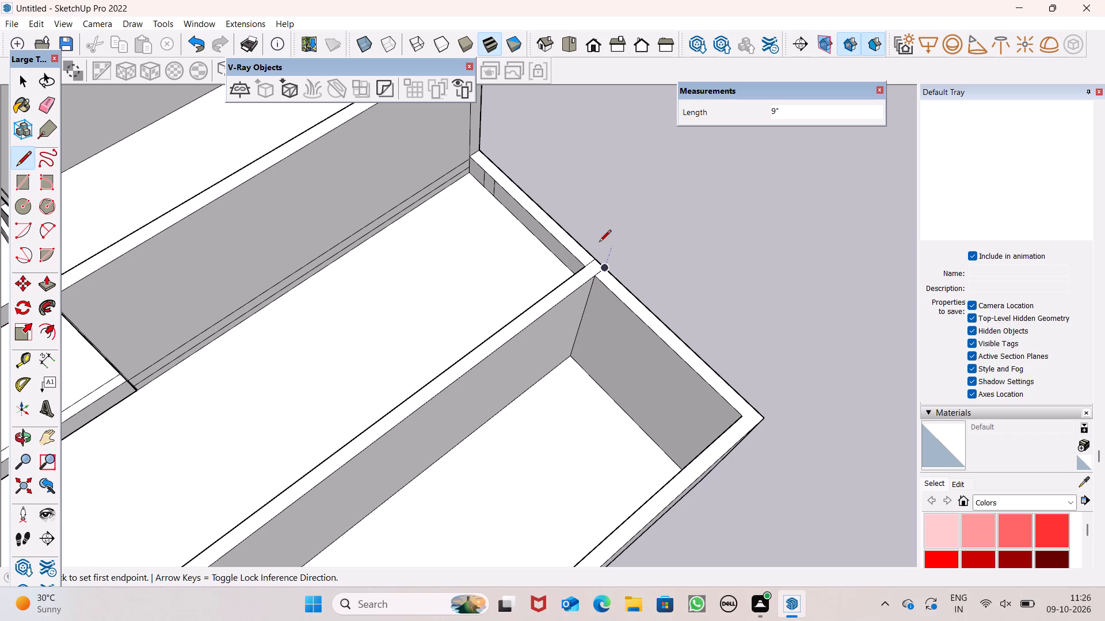
key("space")
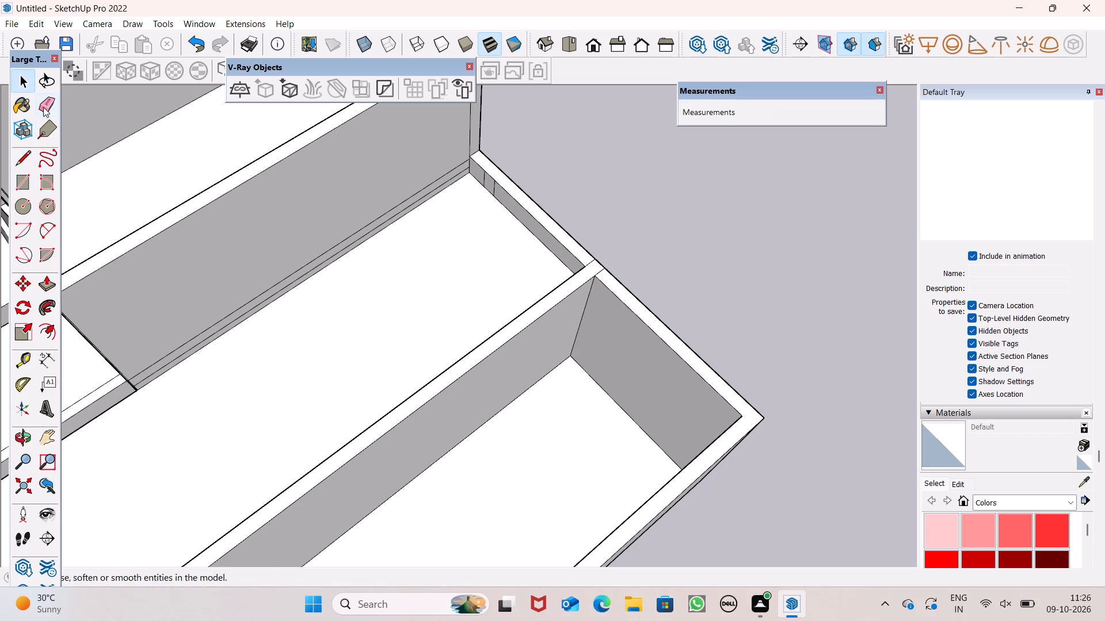
Examine the dividing wall, the roof slab and their junction with the rear wall from above and from the front.
left_click(43, 103)
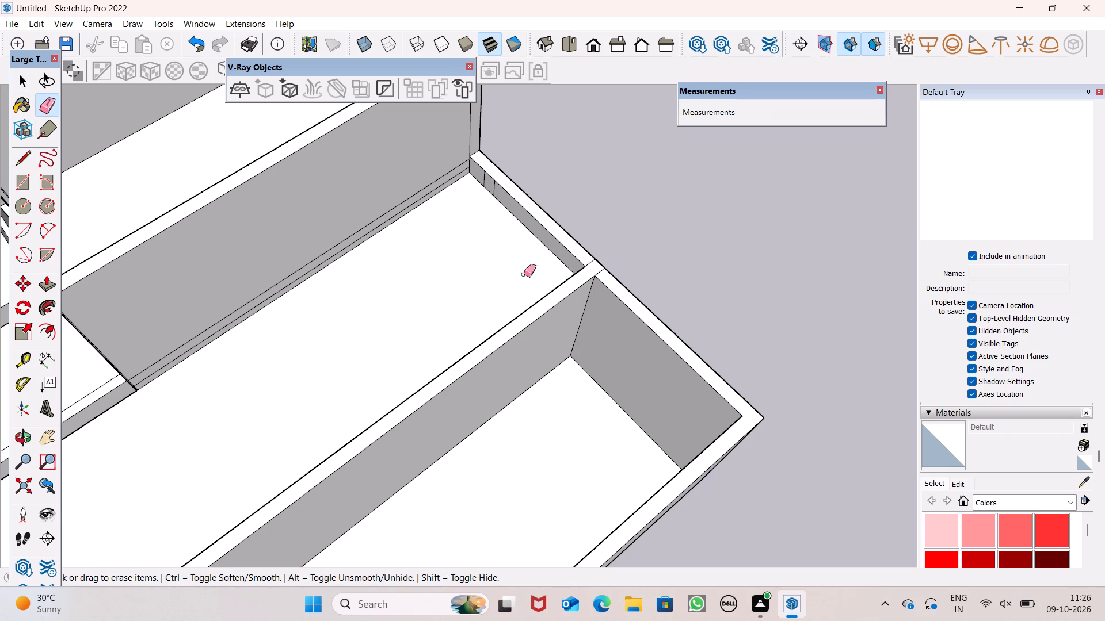
scroll(647, 243, "down", 4)
scroll(611, 260, "up", 6)
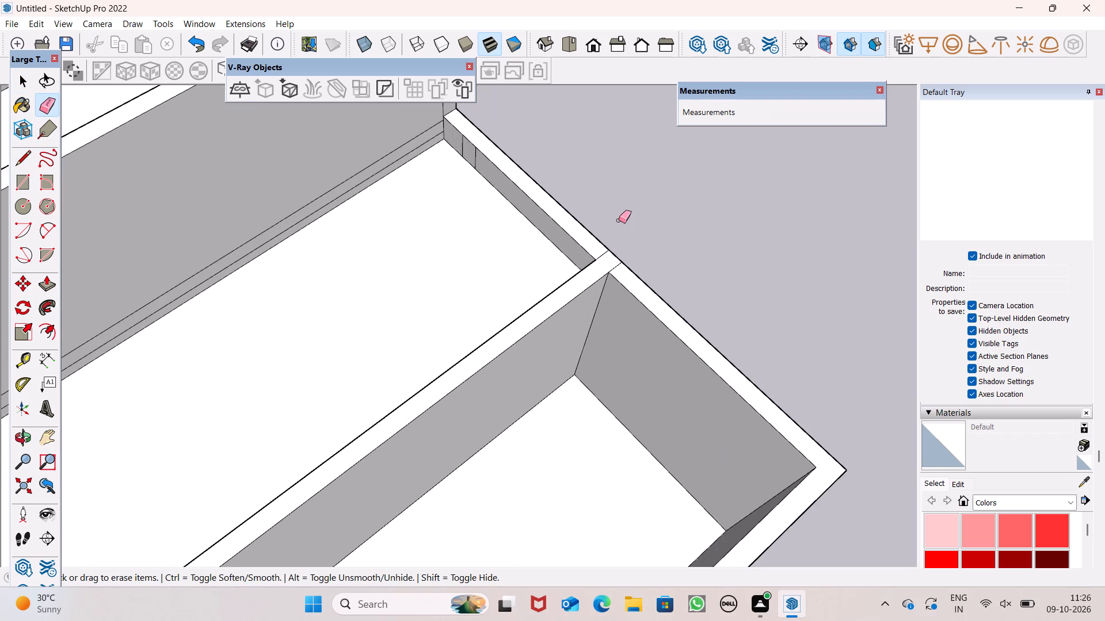
scroll(619, 220, "down", 8)
scroll(628, 234, "up", 1)
middle_click_drag(626, 291, 665, 248)
scroll(639, 212, "down", 3)
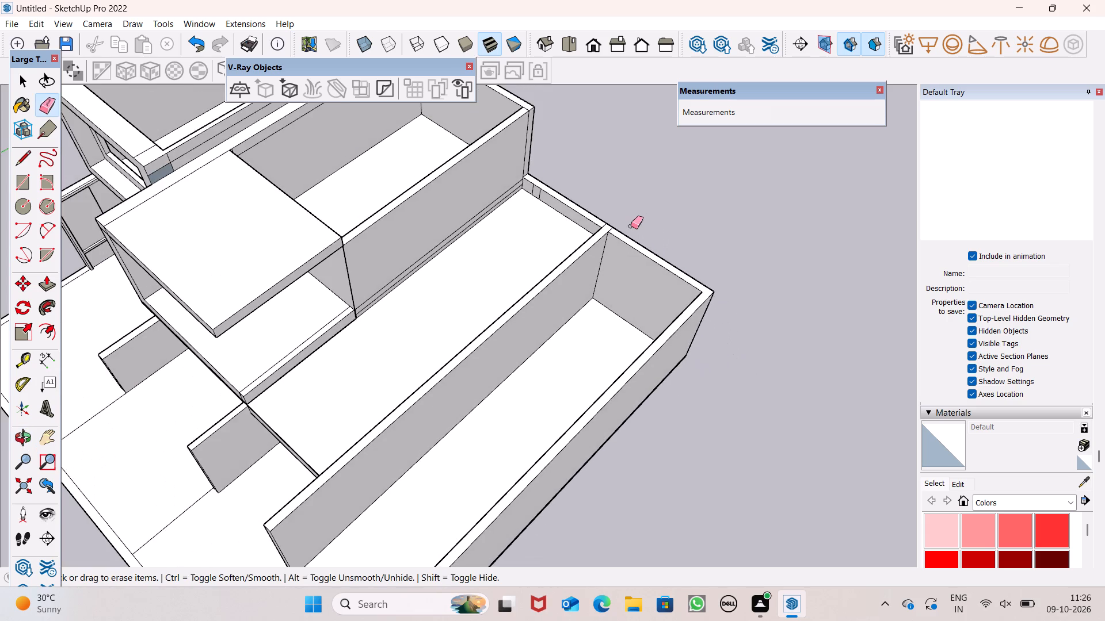
scroll(625, 238, "down", 11)
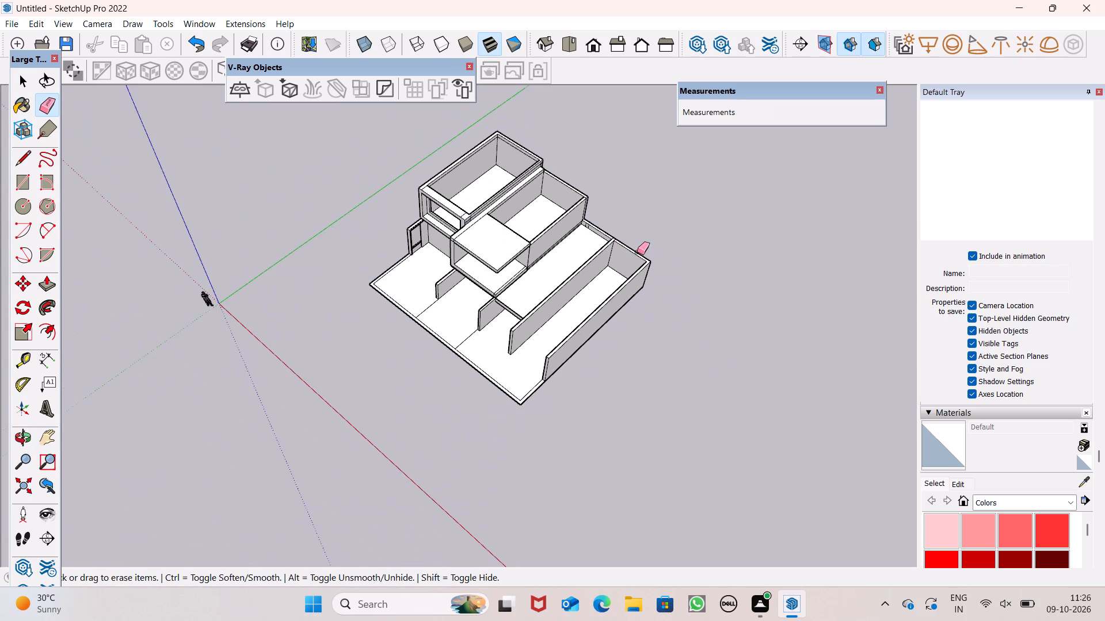
scroll(651, 240, "down", 5)
middle_click_drag(646, 276, 768, 166)
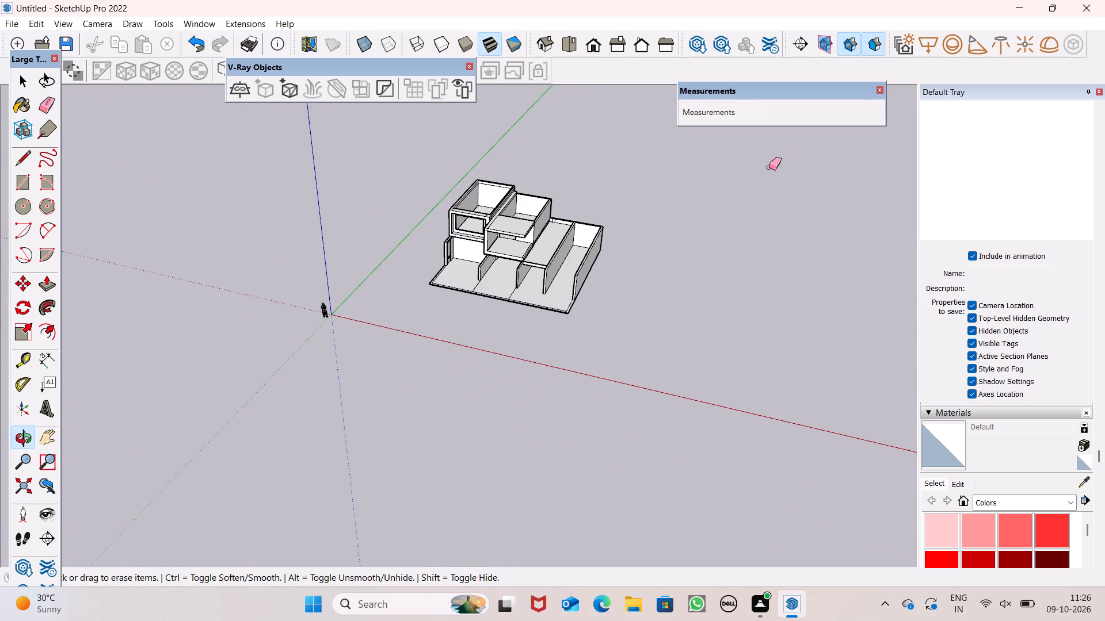
scroll(565, 256, "up", 4)
scroll(544, 272, "down", 1)
scroll(543, 273, "up", 9)
scroll(535, 269, "down", 1)
scroll(535, 269, "up", 3)
middle_click_drag(566, 273, 659, 215)
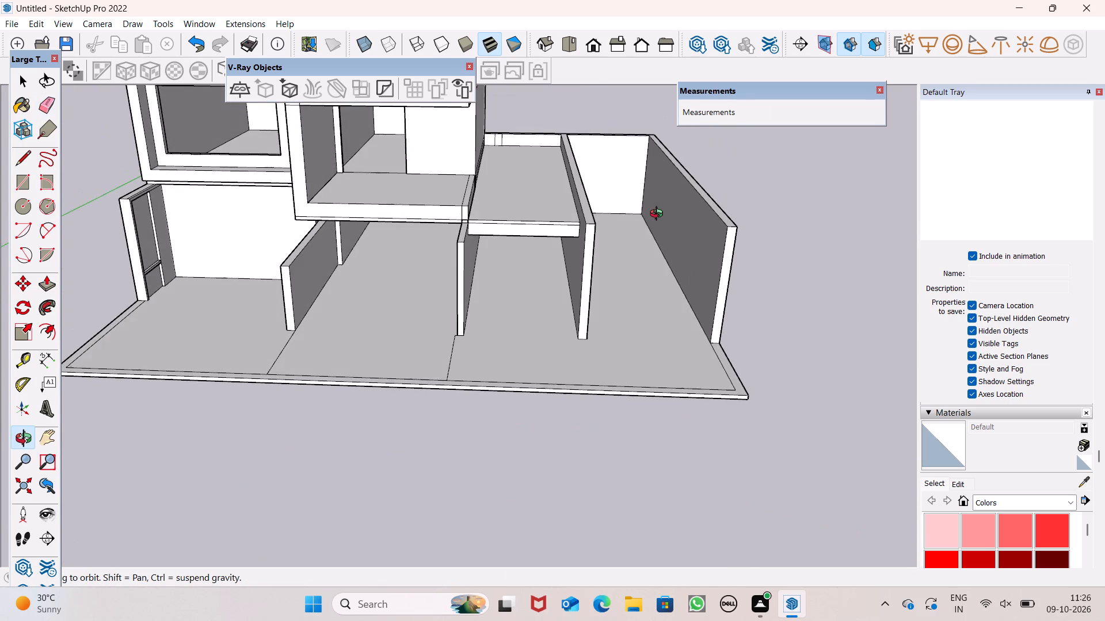
middle_click_drag(659, 215, 599, 191)
scroll(481, 192, "up", 2)
scroll(482, 192, "down", 1)
scroll(482, 192, "up", 3)
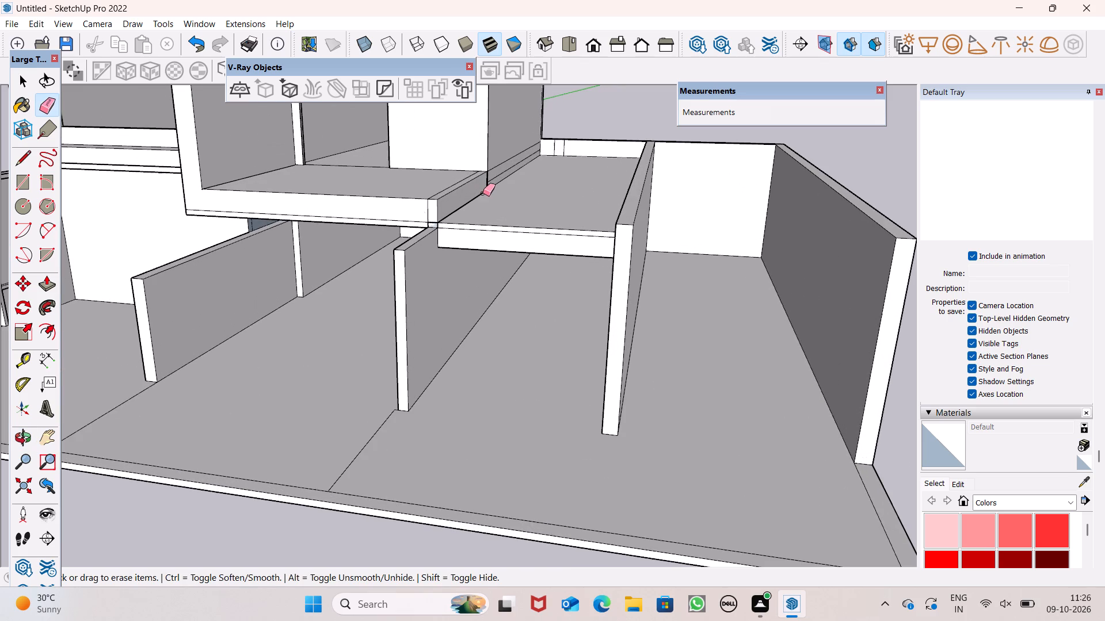
Push the top of the dividing wall beside the roof slab down 1' 5 15/16", level with the slab's top surface.
left_click(47, 281)
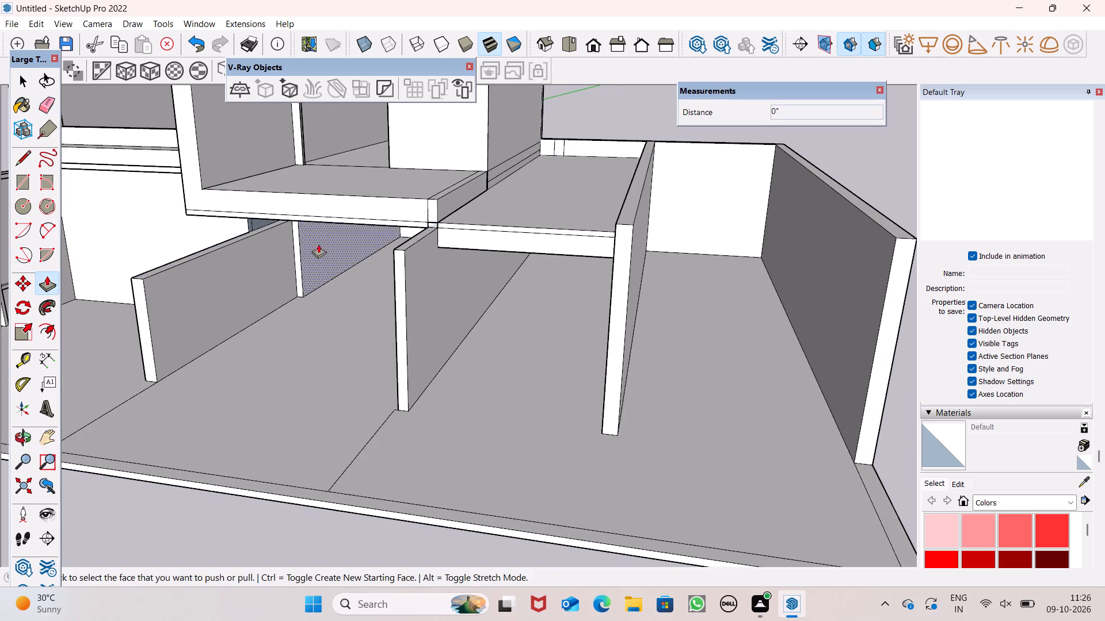
middle_click_drag(325, 255, 415, 332)
left_click_drag(731, 302, 733, 312)
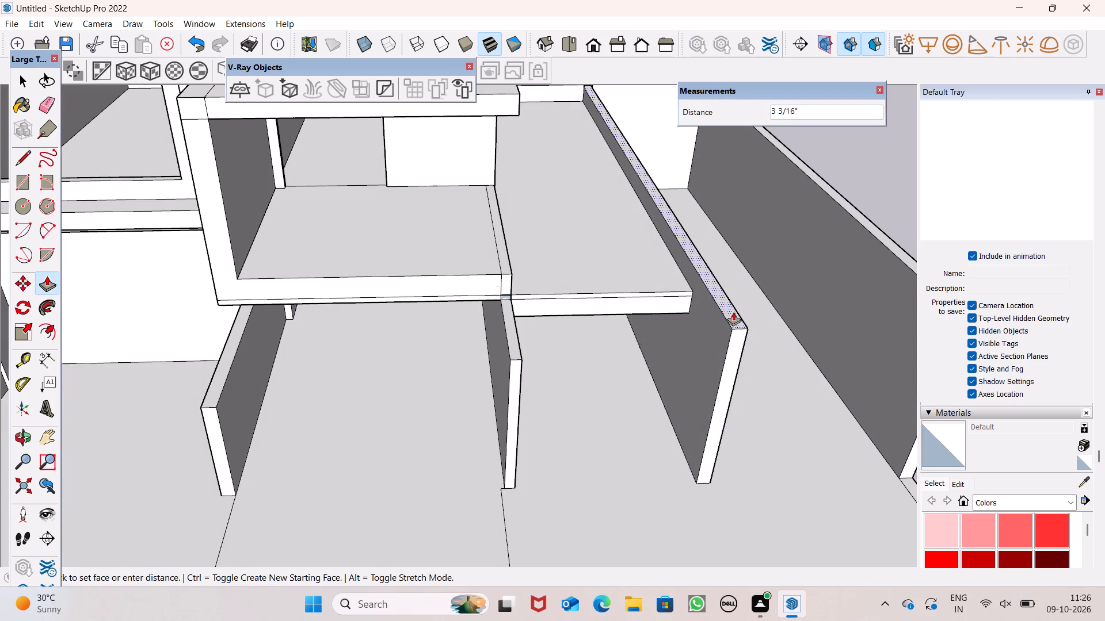
left_click_drag(733, 312, 509, 345)
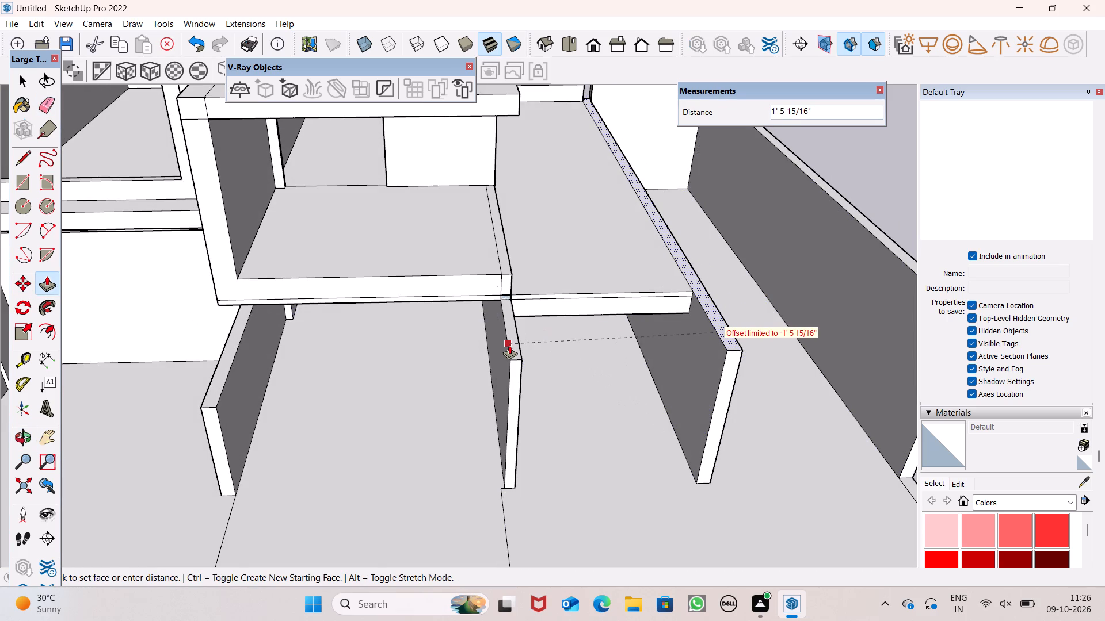
left_click_drag(509, 345, 510, 345)
scroll(554, 255, "down", 2)
middle_click_drag(609, 328, 479, 290)
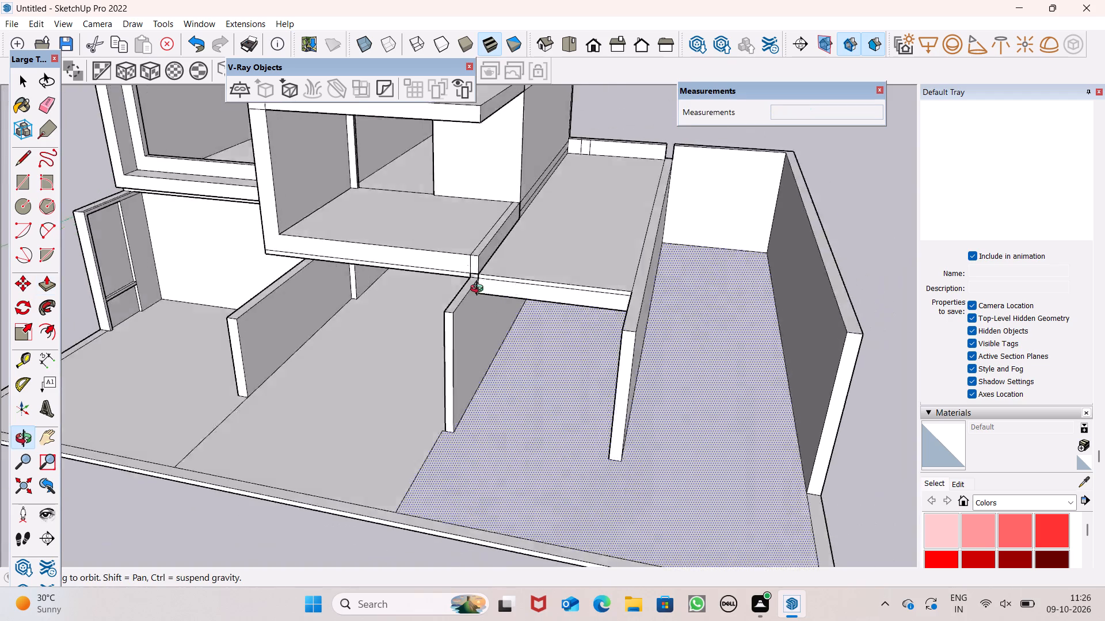
middle_click_drag(479, 290, 457, 309)
key("space")
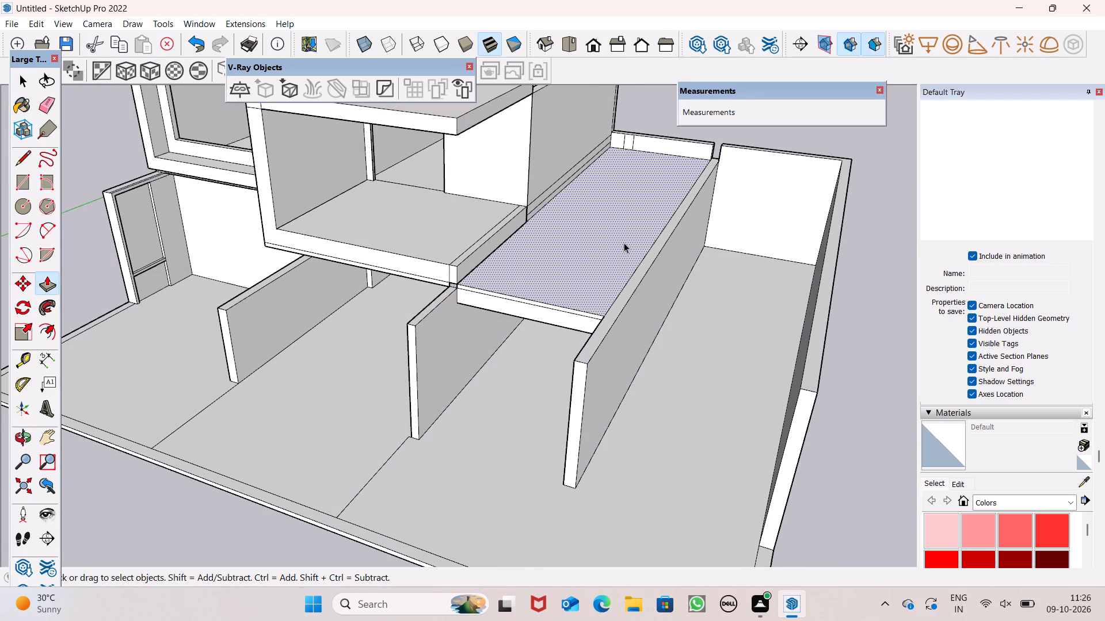
Examine the lowered dividing wall and the roofed bay from the side, front and above.
middle_click_drag(753, 155, 591, 226)
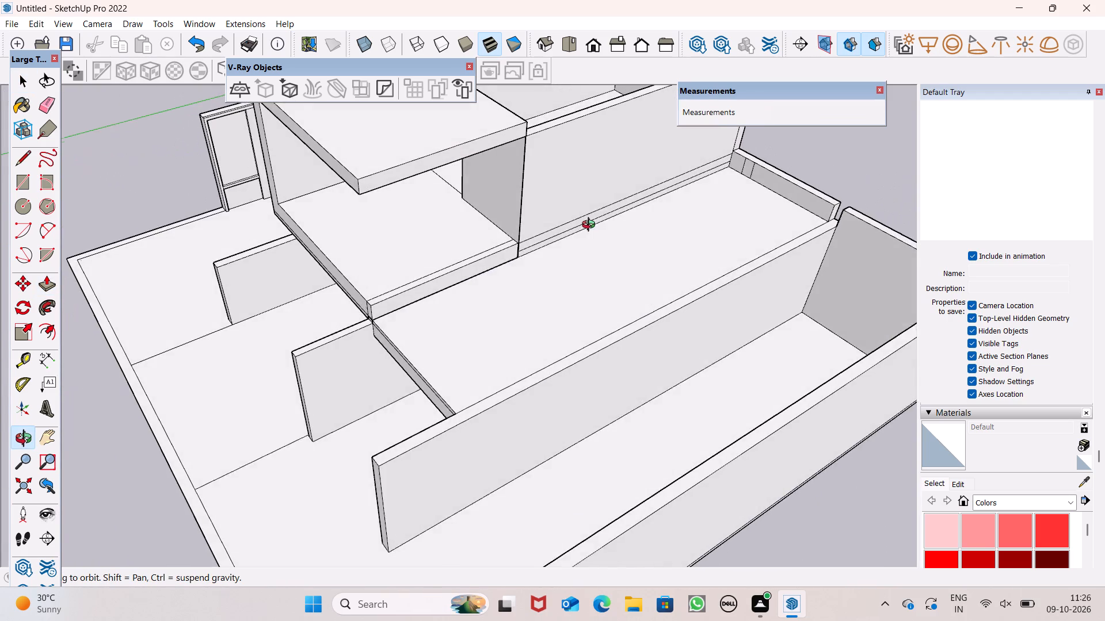
middle_click_drag(591, 226, 581, 221)
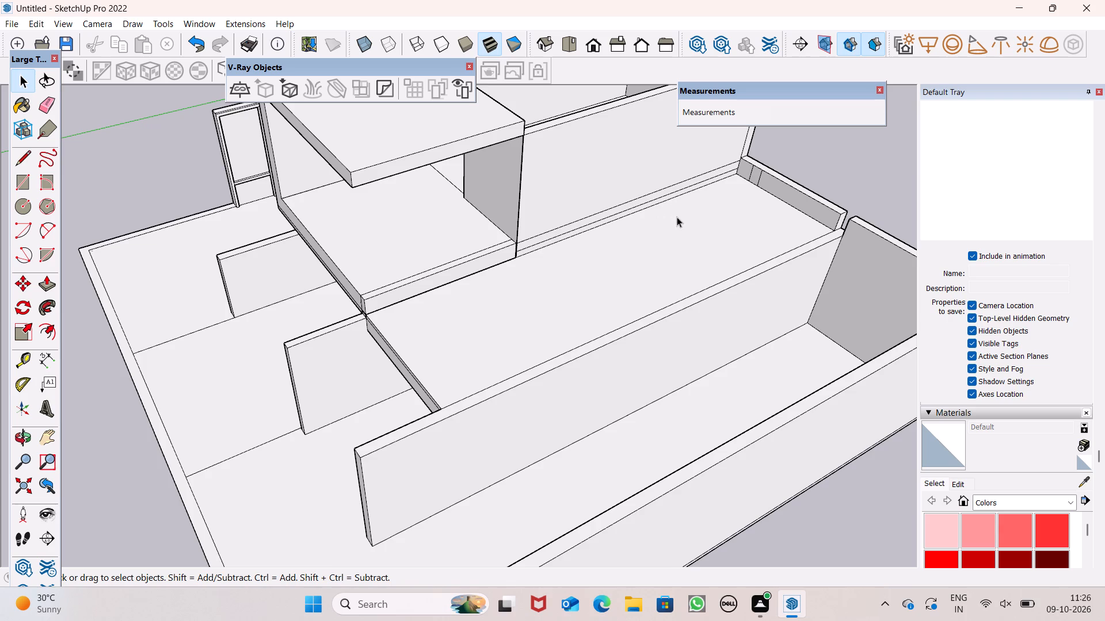
scroll(691, 268, "down", 4)
middle_click_drag(721, 278, 696, 304)
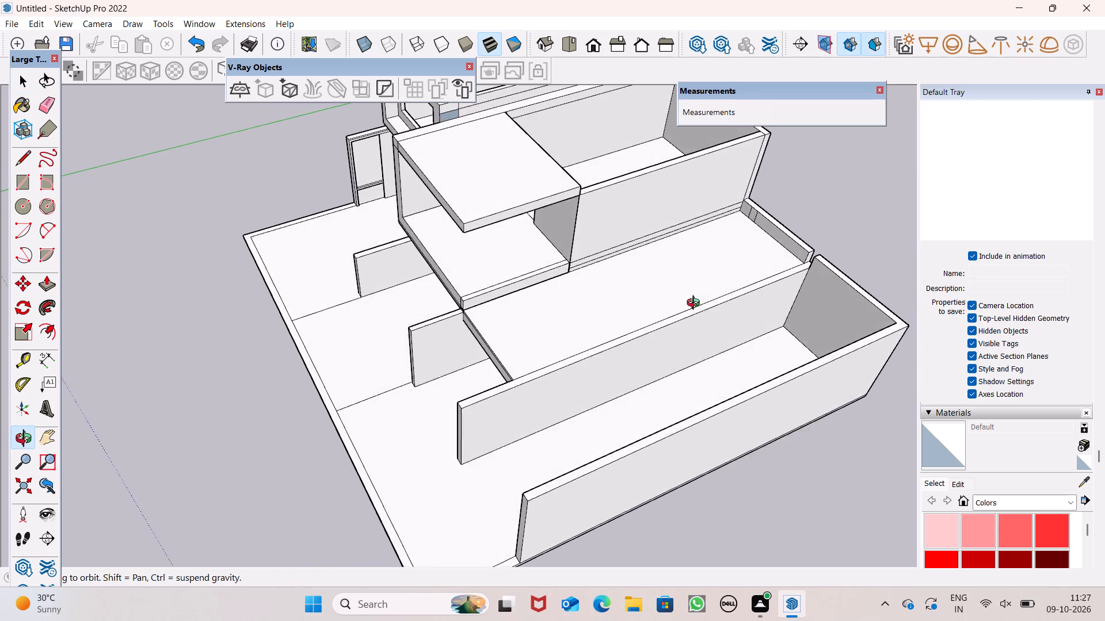
middle_click_drag(696, 304, 787, 257)
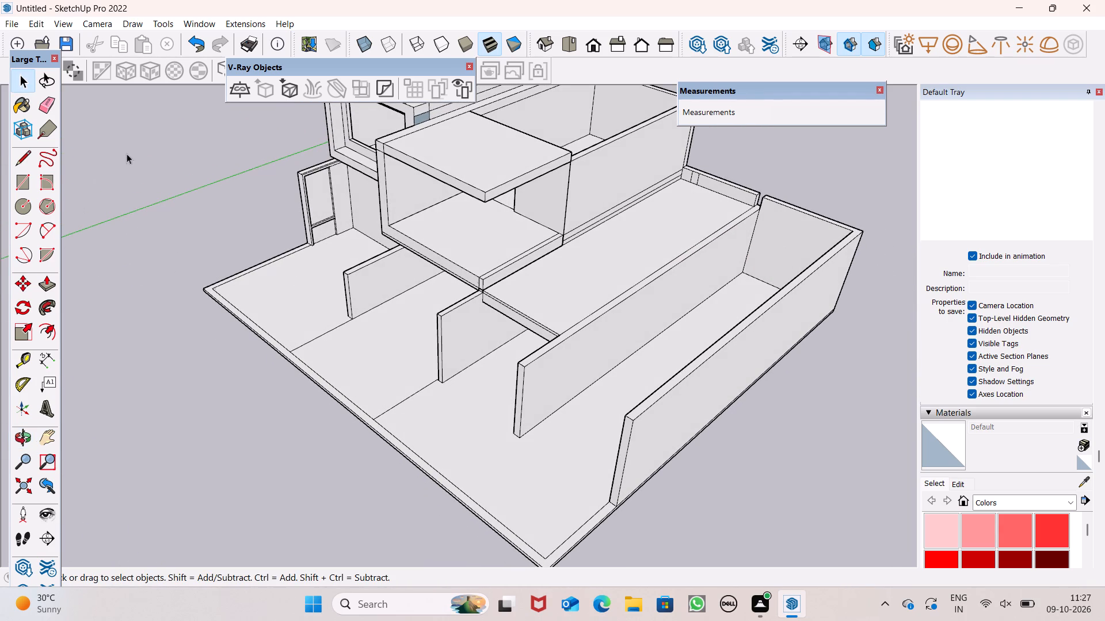
middle_click_drag(510, 315, 689, 214)
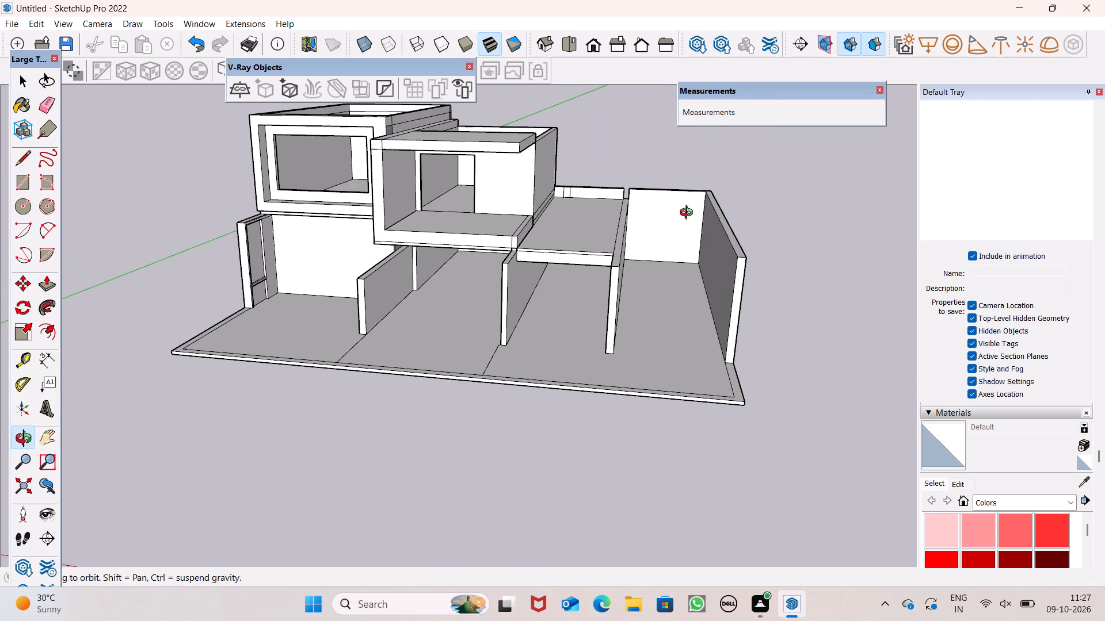
middle_click_drag(689, 214, 689, 213)
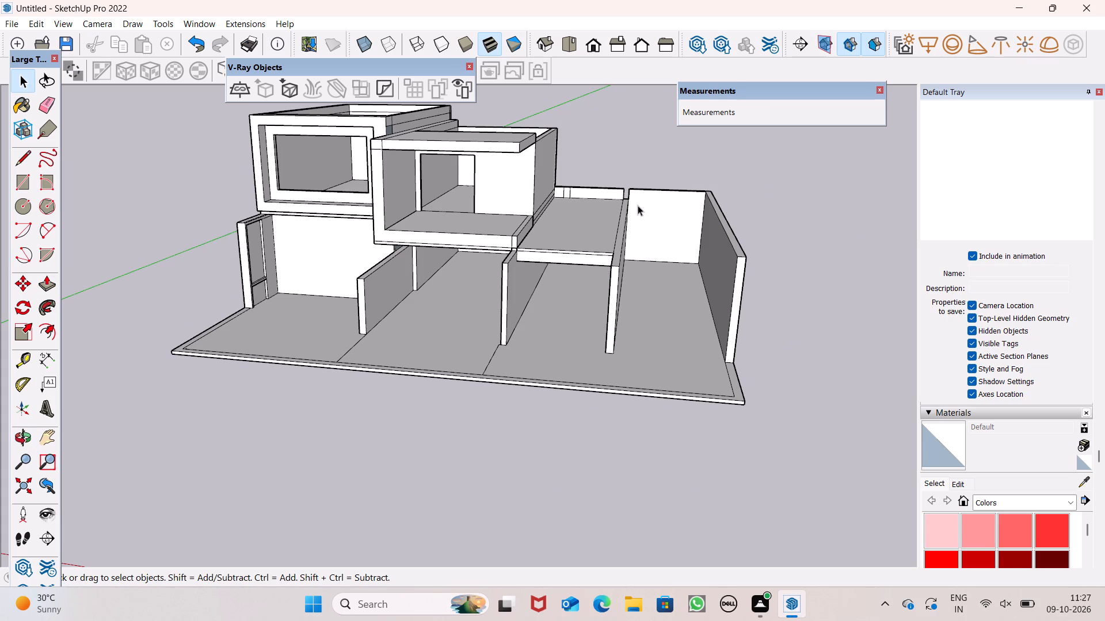
middle_click_drag(619, 235, 630, 248)
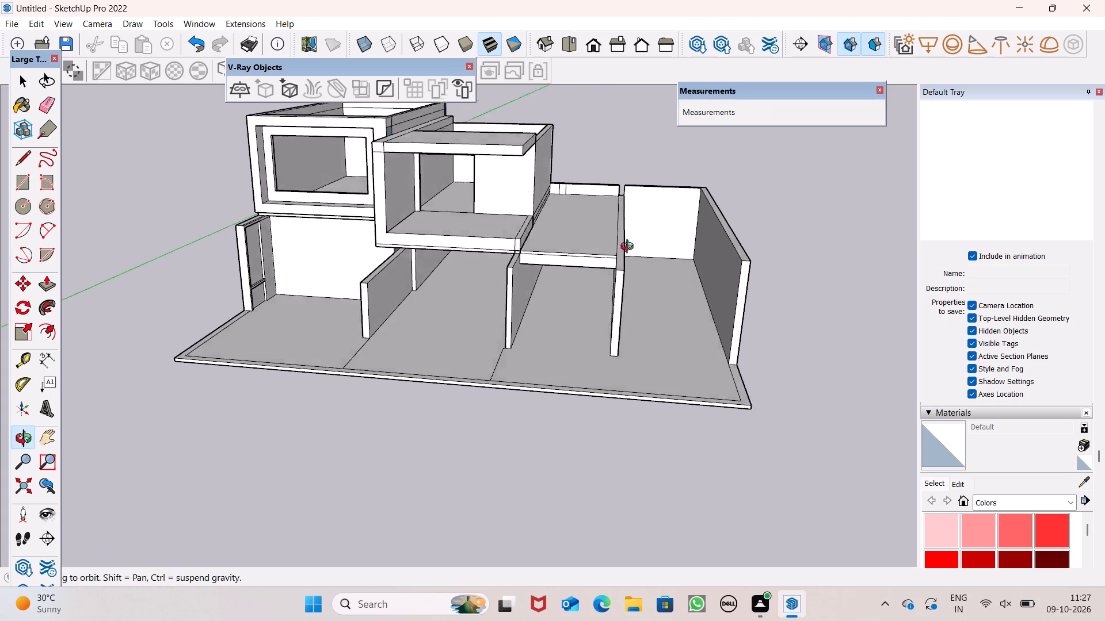
middle_click_drag(630, 248, 626, 298)
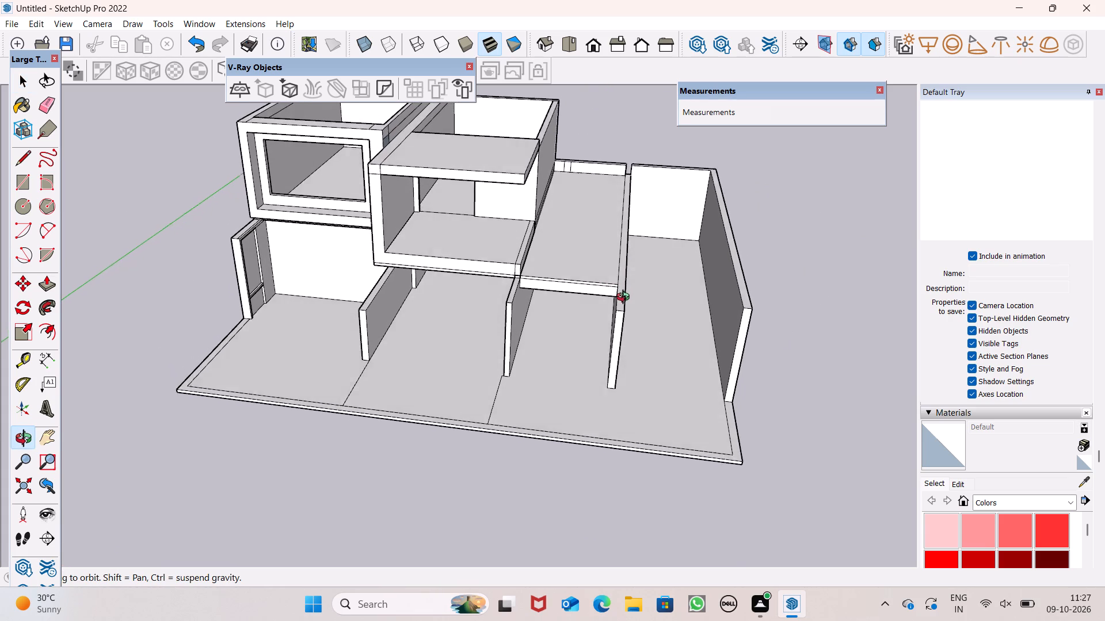
middle_click_drag(626, 298, 598, 318)
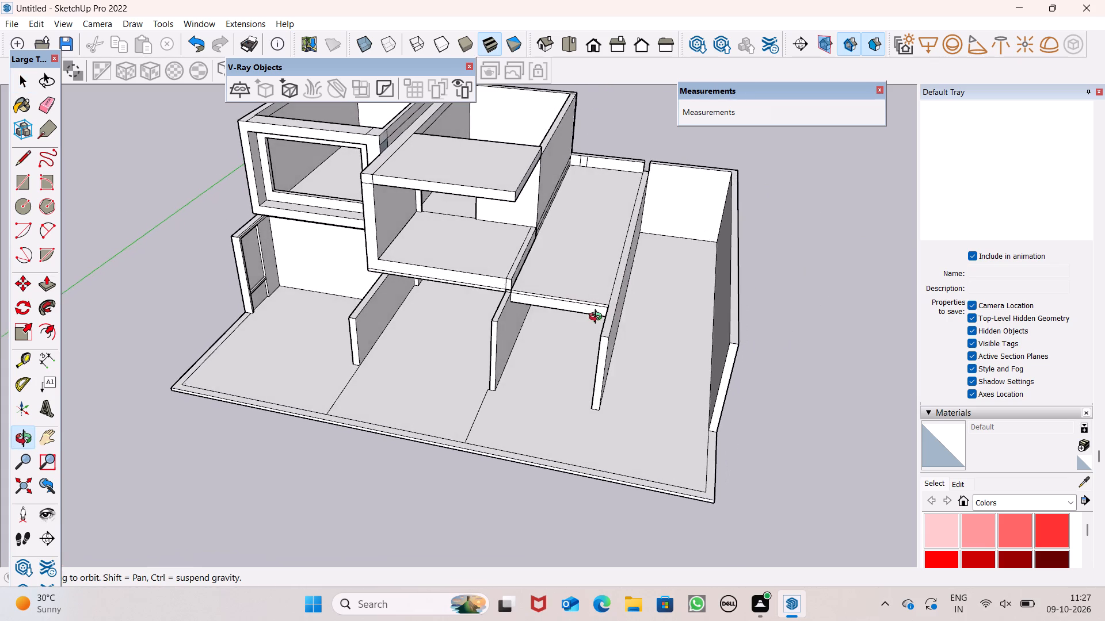
middle_click_drag(598, 318, 588, 306)
scroll(634, 293, "up", 5)
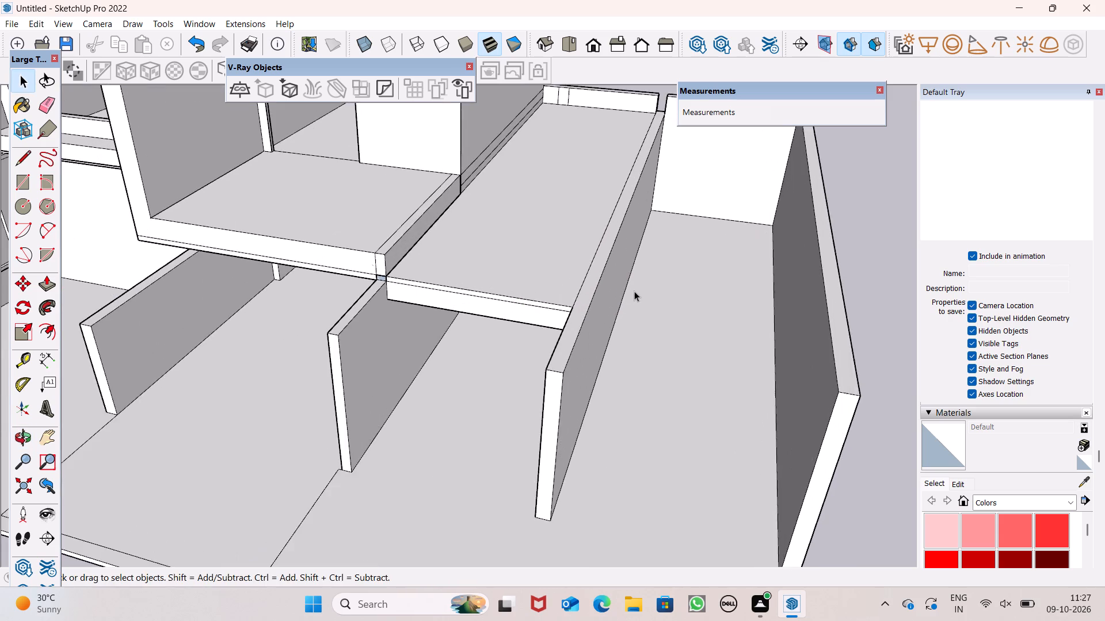
middle_click_drag(622, 293, 717, 301)
scroll(744, 335, "up", 1)
scroll(603, 238, "down", 9)
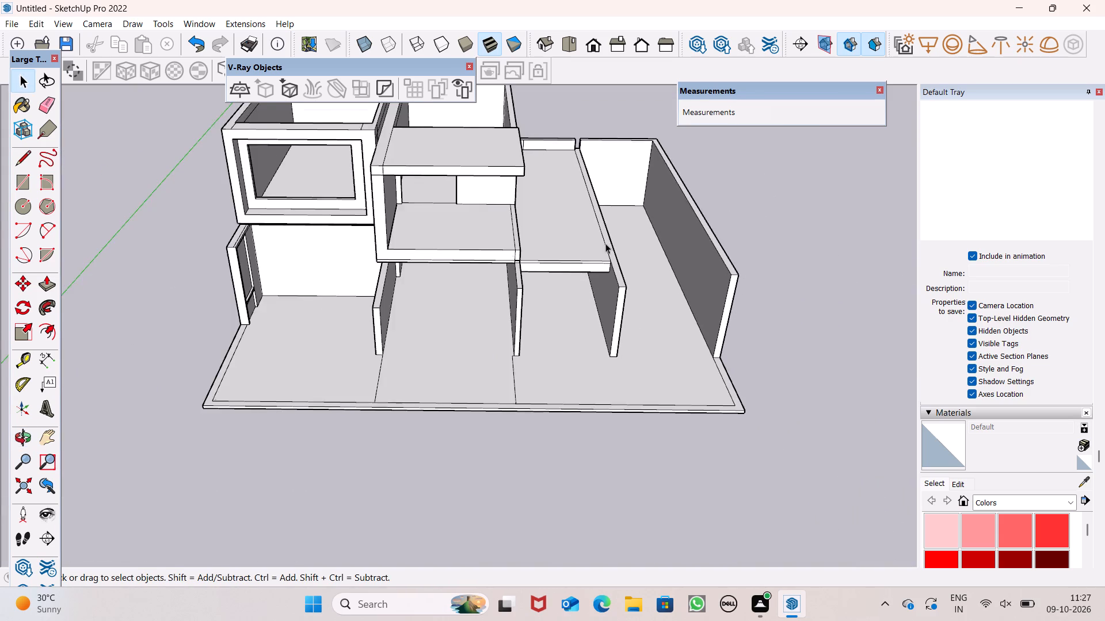
middle_click_drag(605, 243, 538, 321)
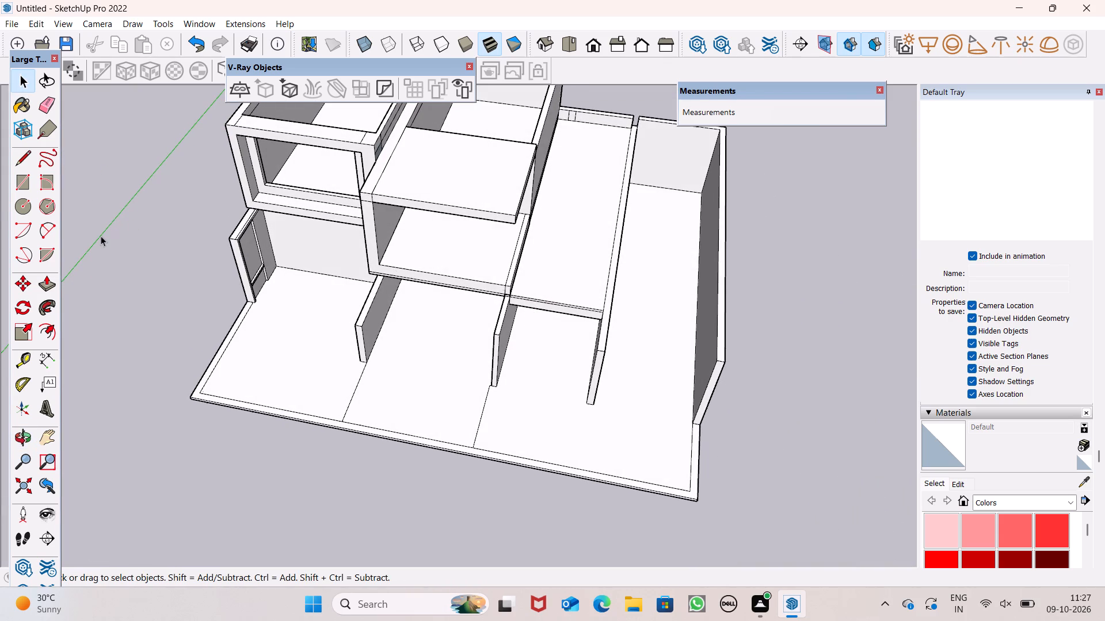
Draw a line about 9' 10 1/8" long across the slab's top, parallel to and just behind its front edge.
left_click(28, 160)
scroll(568, 320, "up", 8)
middle_click_drag(578, 297, 595, 370)
scroll(495, 306, "up", 7)
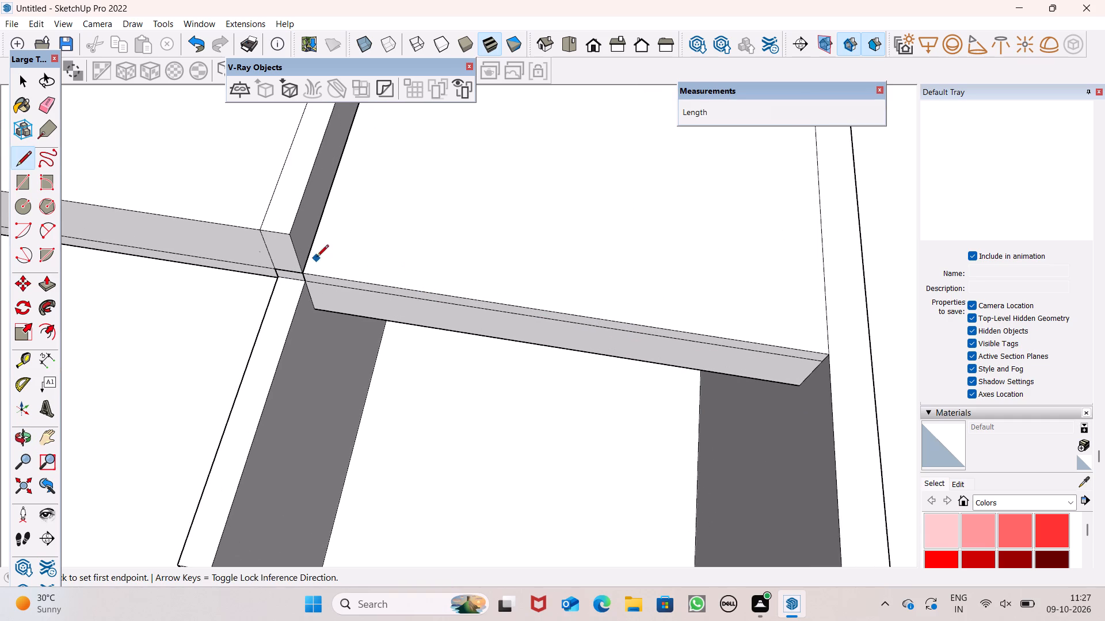
left_click_drag(315, 238, 322, 240)
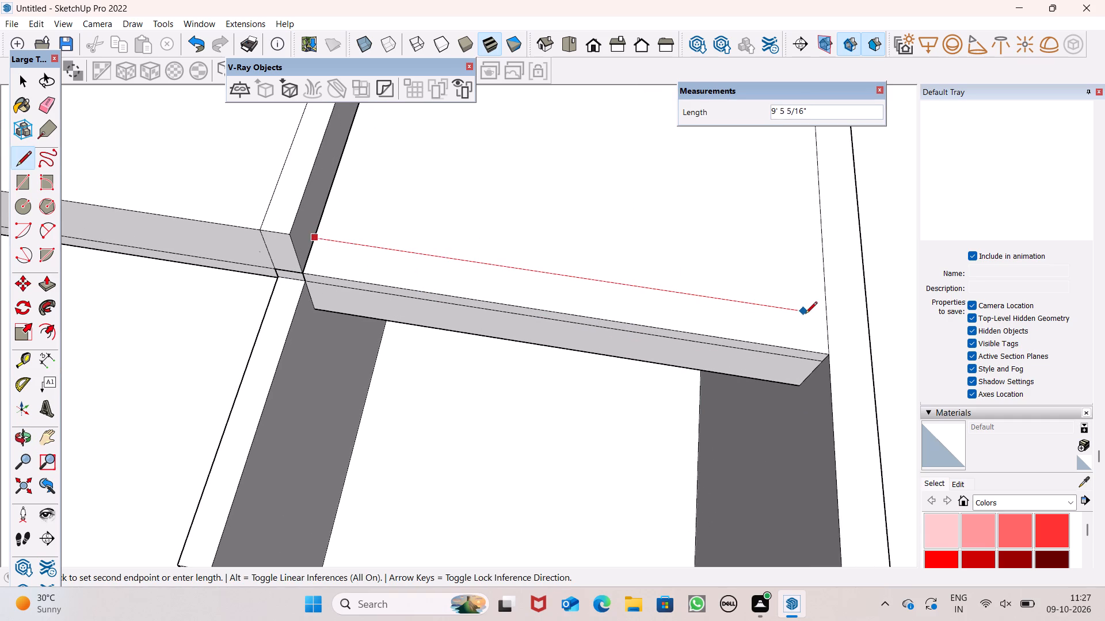
left_click(829, 317)
Examine the slab's new front strip and the lowered dividing wall from above, the front and the side.
scroll(55, 295, "down", 2)
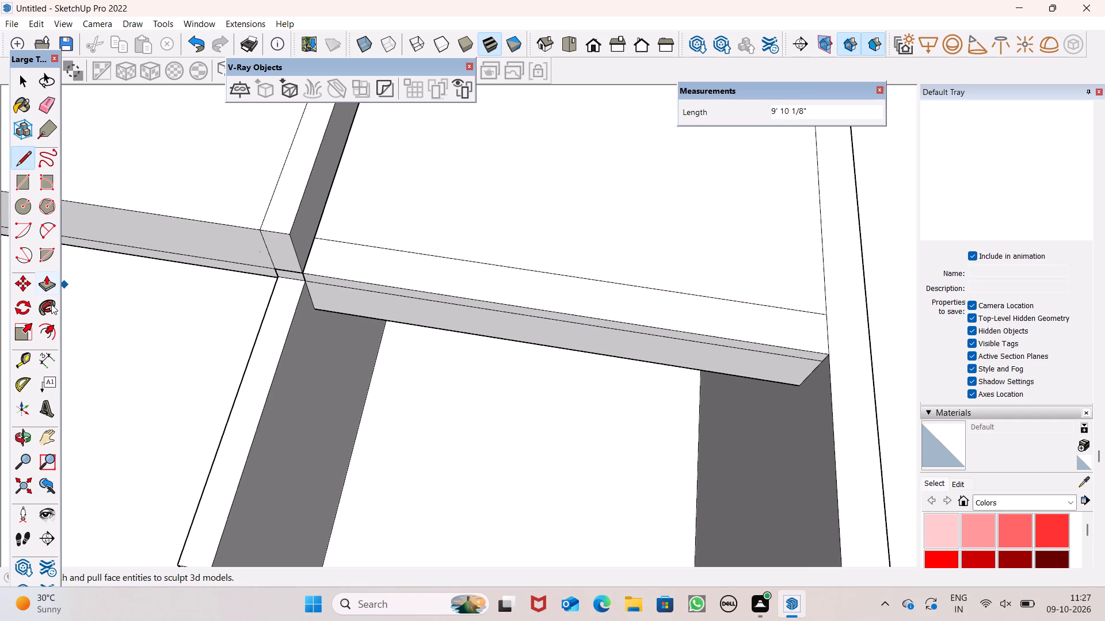
scroll(51, 304, "down", 1)
scroll(137, 275, "down", 2)
scroll(244, 263, "down", 1)
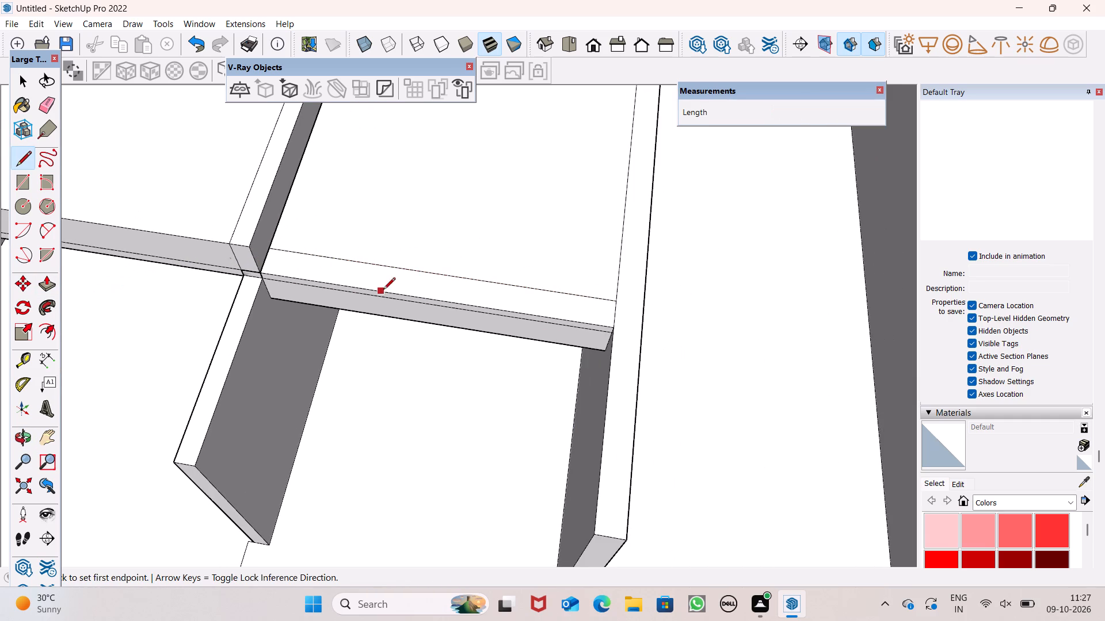
middle_click_drag(384, 319, 44, 379)
scroll(124, 316, "down", 7)
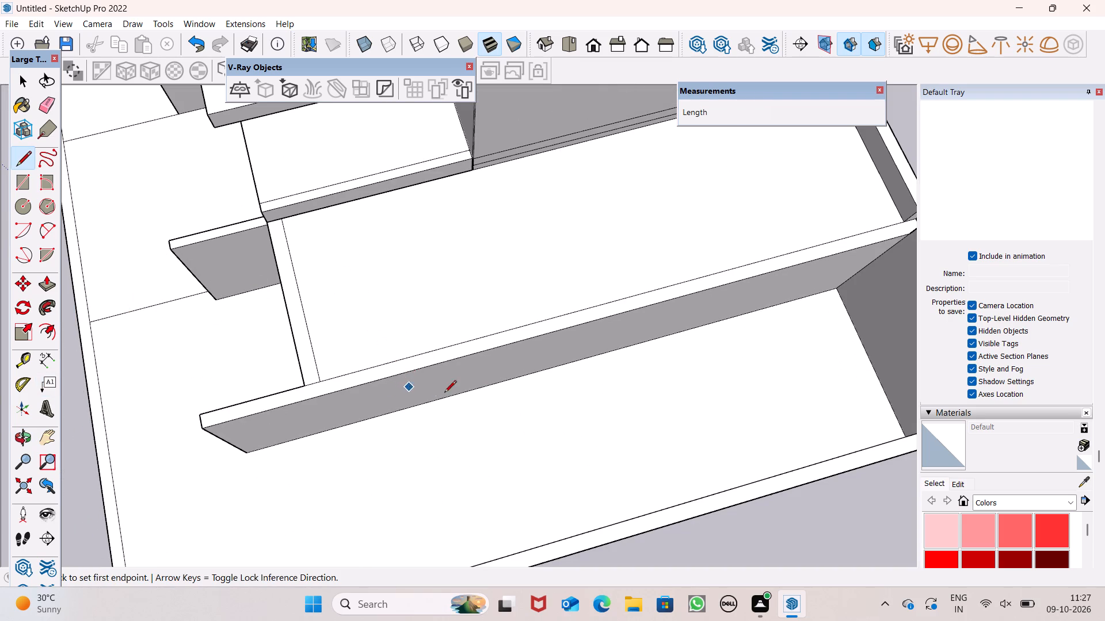
middle_click_drag(630, 396, 868, 297)
scroll(588, 296, "down", 5)
scroll(580, 333, "up", 1)
scroll(579, 335, "down", 1)
middle_click_drag(556, 330, 780, 208)
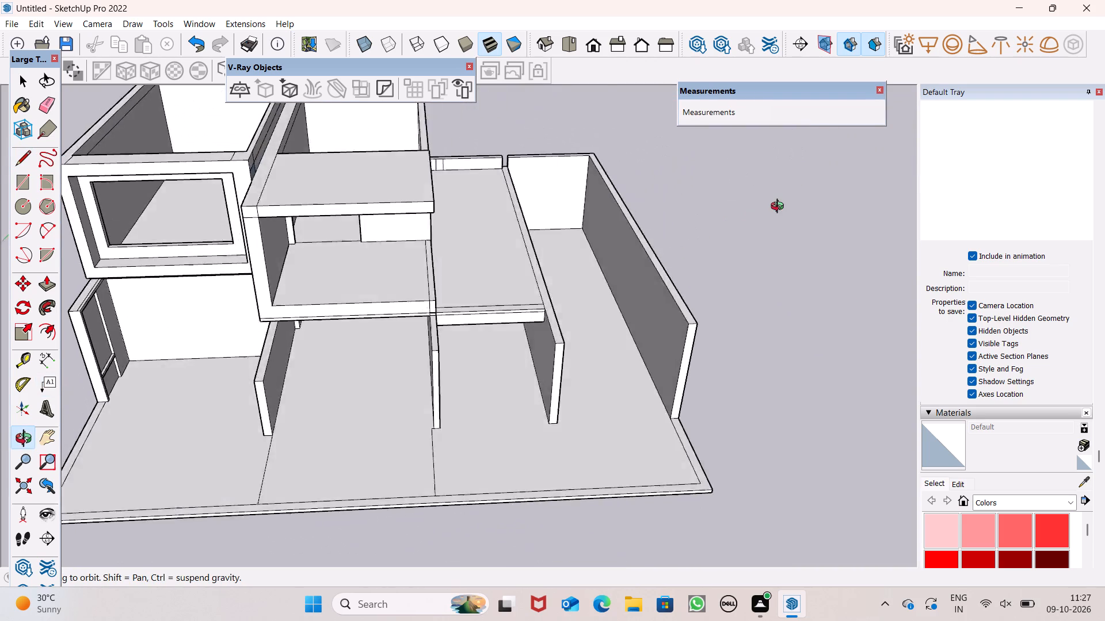
middle_click_drag(780, 208, 788, 205)
scroll(519, 213, "up", 9)
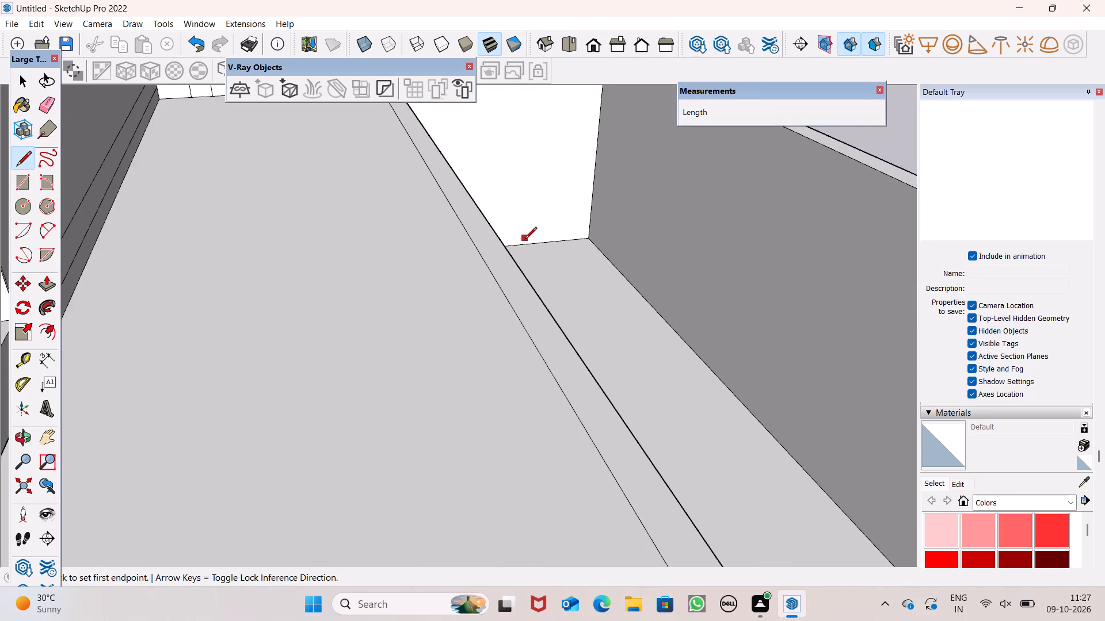
scroll(525, 240, "down", 10)
middle_click_drag(557, 307, 173, 361)
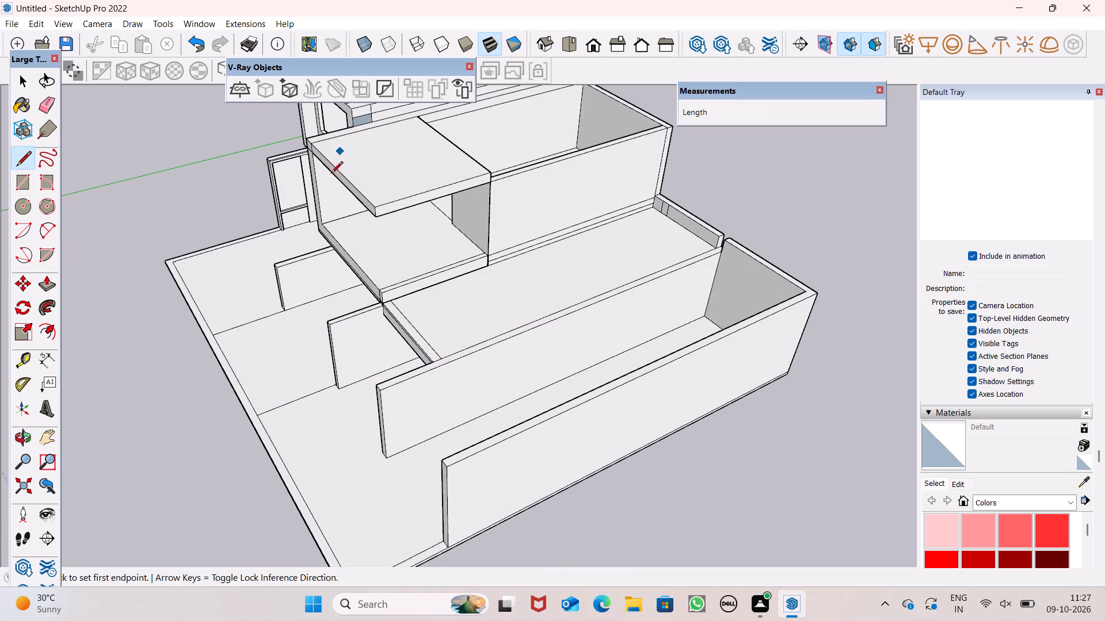
scroll(353, 237, "down", 2)
middle_click_drag(489, 316, 390, 387)
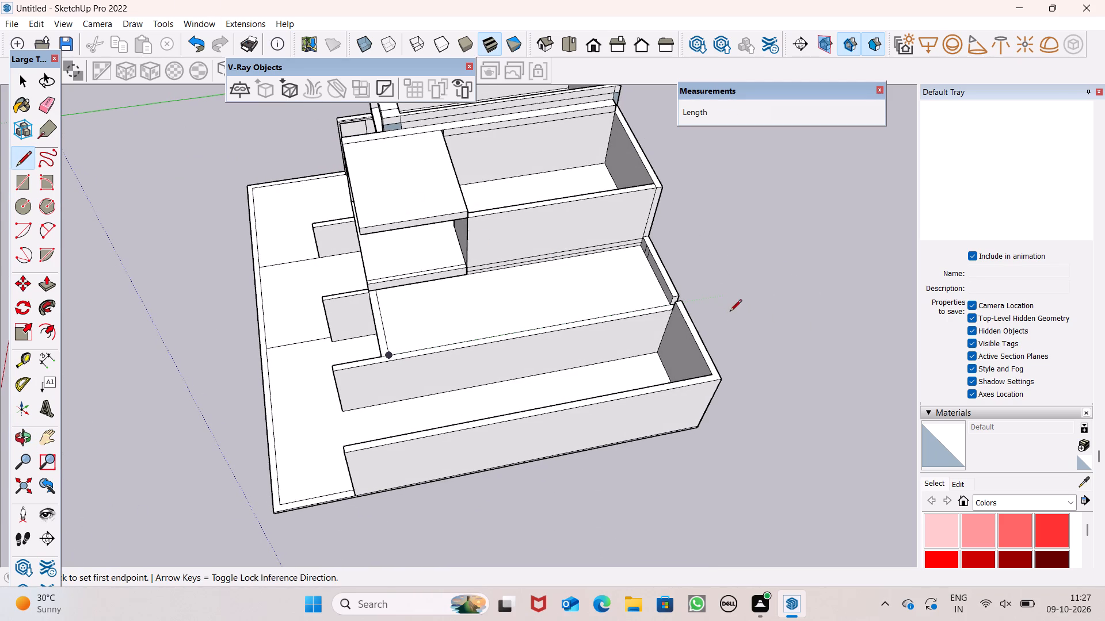
Draw a 9" line across the lowered dividing wall's top, roughly midway along its length.
scroll(565, 344, "up", 6)
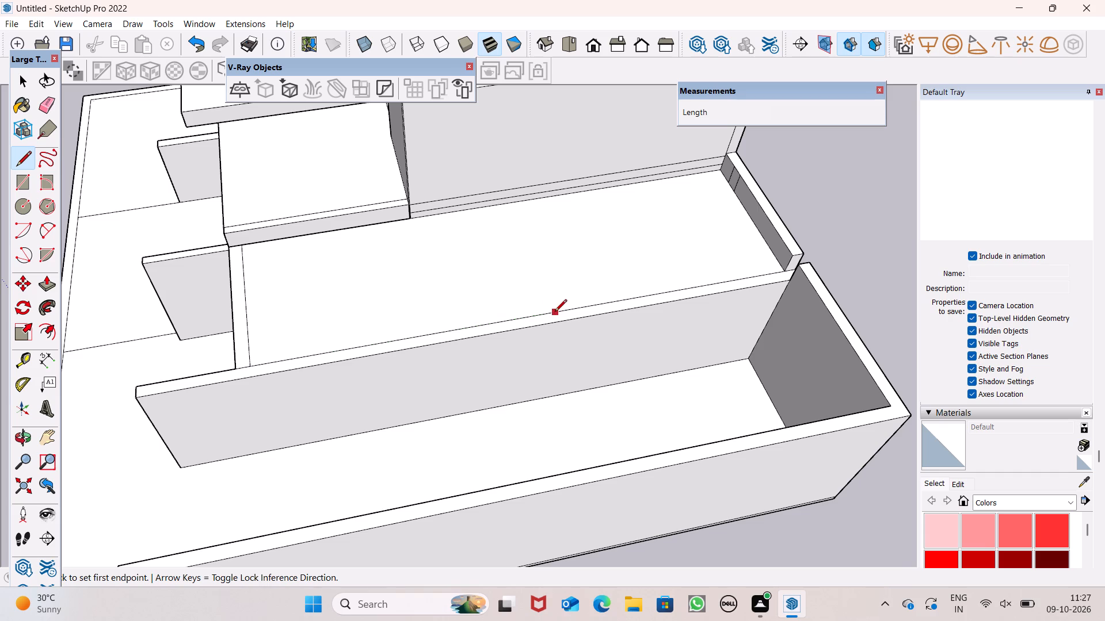
left_click(482, 327)
left_click(482, 336)
Draw a 9" line across the dividing wall's top from the roof slab's front corner.
key("space")
left_click(22, 161)
scroll(240, 390, "up", 2)
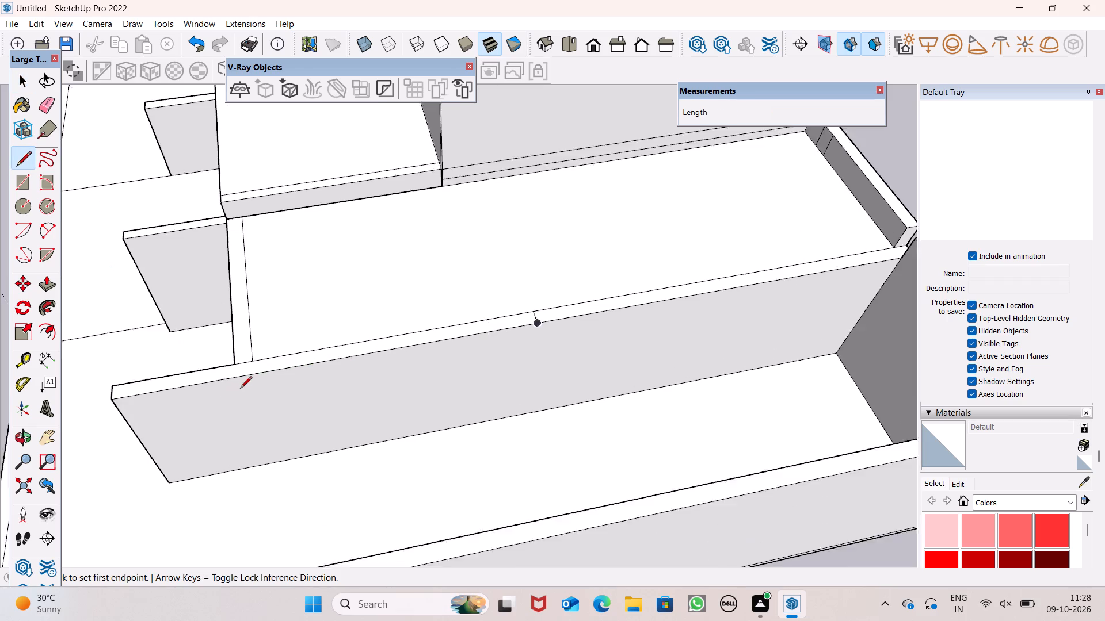
scroll(240, 389, "up", 8)
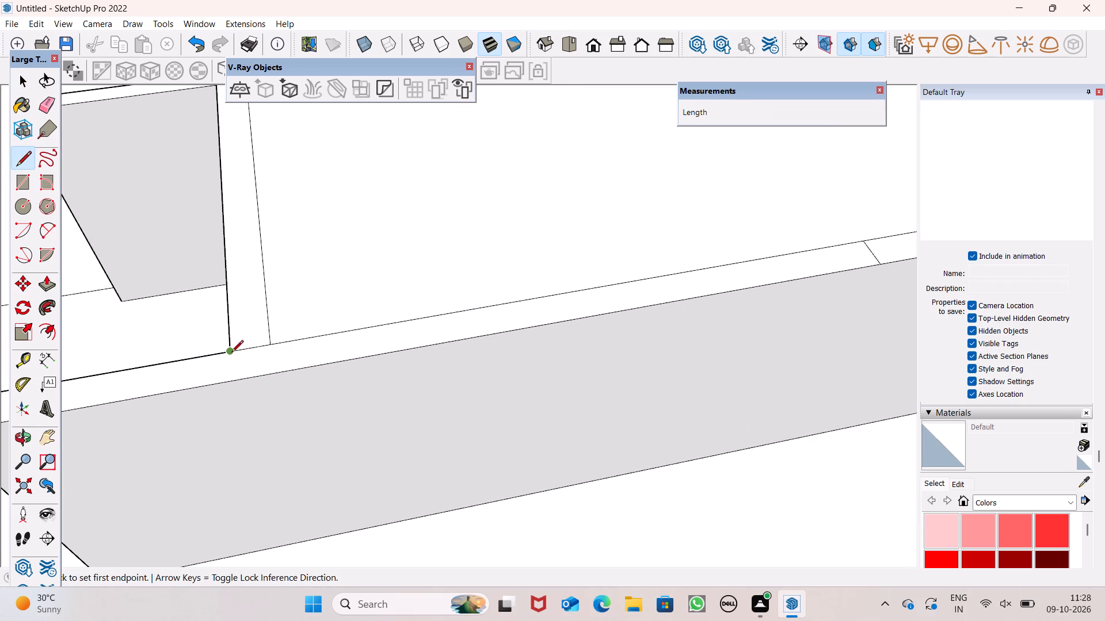
left_click(231, 353)
left_click(228, 381)
Erase the short edge separating the slab's front strip from the dividing wall's top so they form one L-shaped face.
left_click(48, 106)
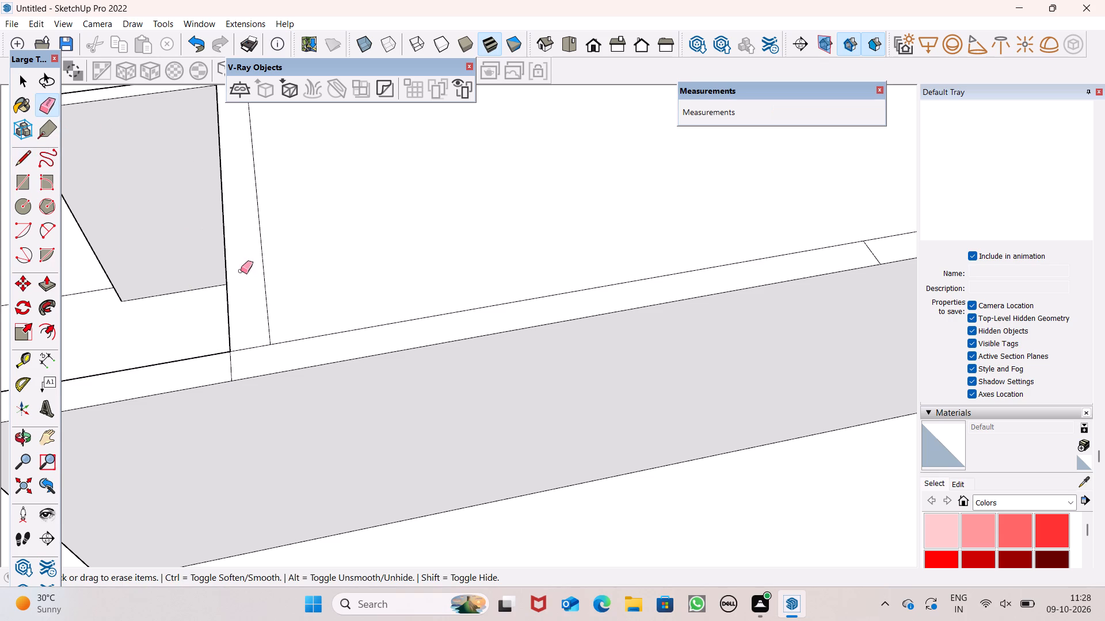
left_click_drag(250, 333, 255, 350)
scroll(227, 304, "down", 10)
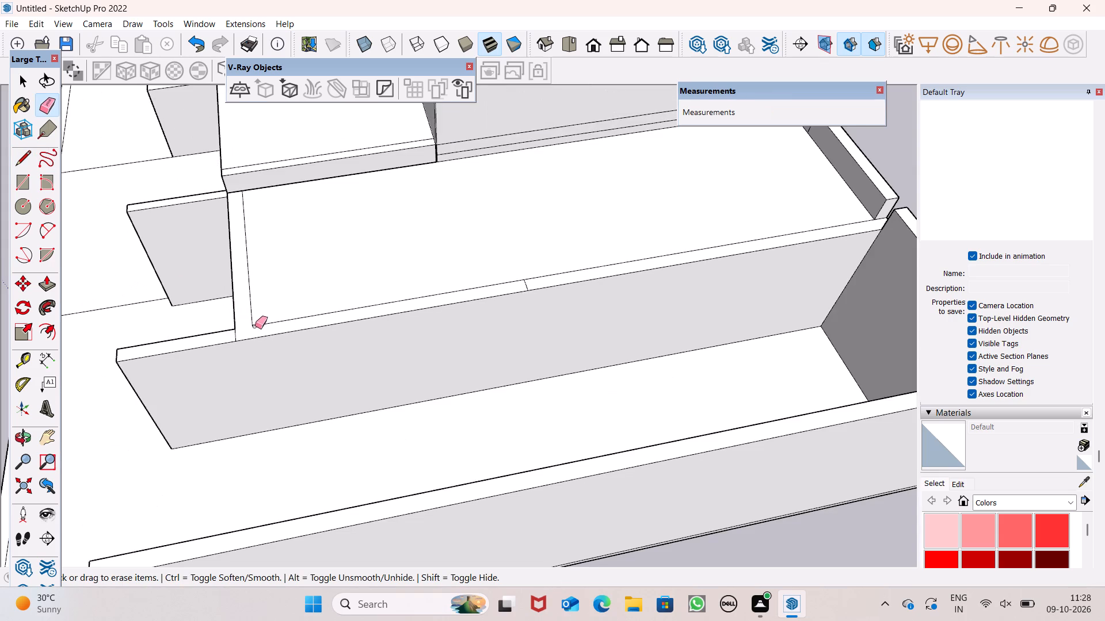
scroll(256, 327, "down", 2)
middle_click_drag(270, 345, 279, 350)
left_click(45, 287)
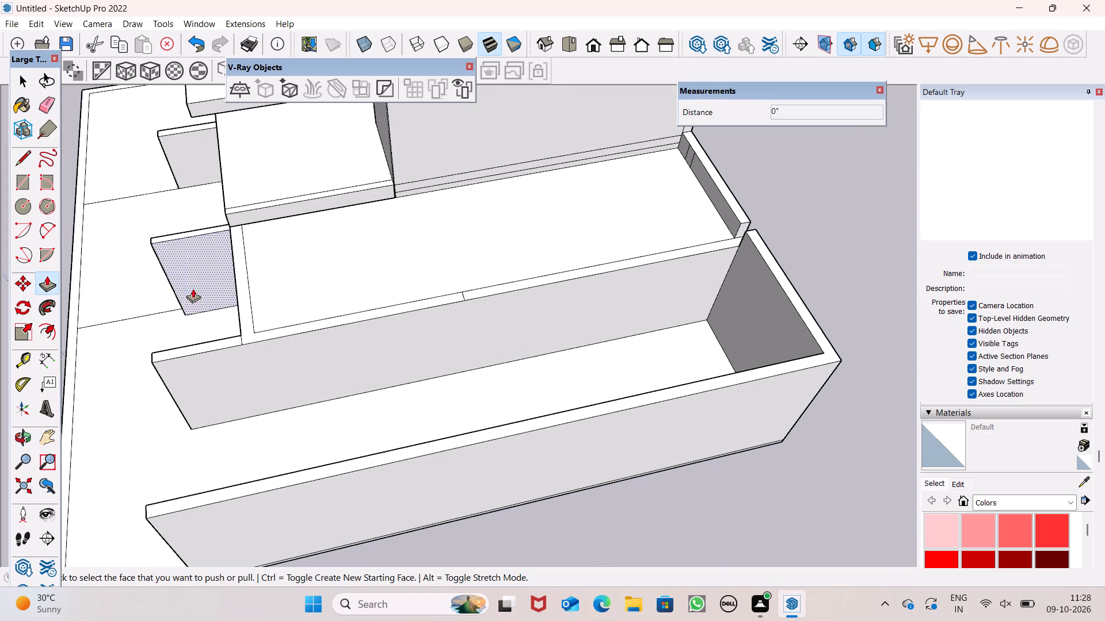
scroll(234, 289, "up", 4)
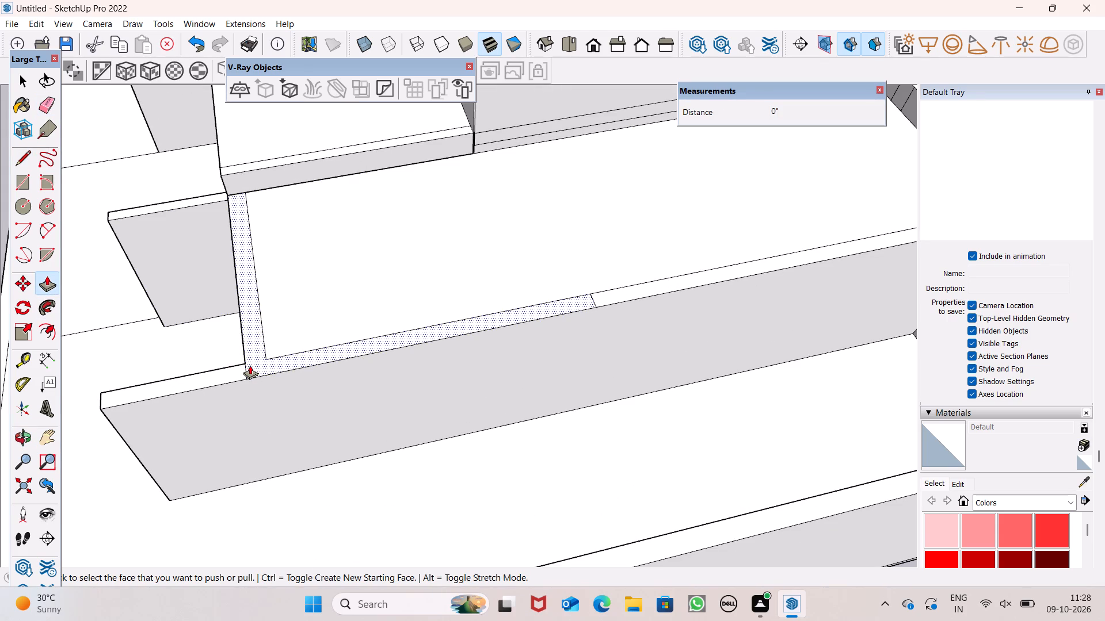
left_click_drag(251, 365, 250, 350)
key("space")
Push/Pull the L-shaped face along the slab's front edge and dividing wall up 3' as a parapet.
scroll(321, 309, "down", 4)
middle_click_drag(345, 347, 706, 177)
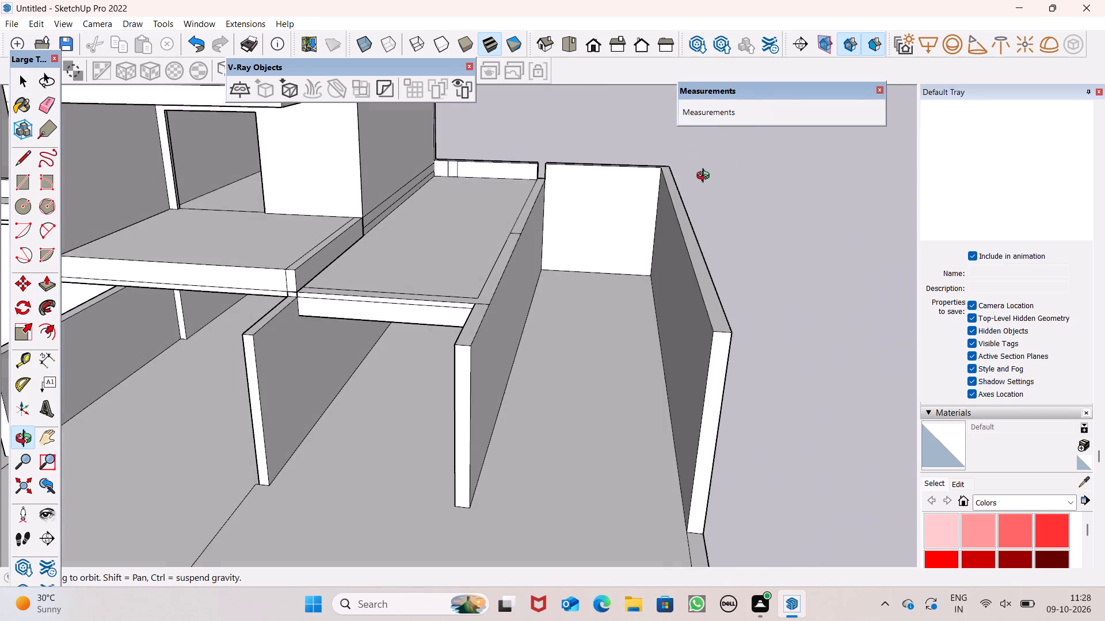
middle_click_drag(706, 177, 664, 208)
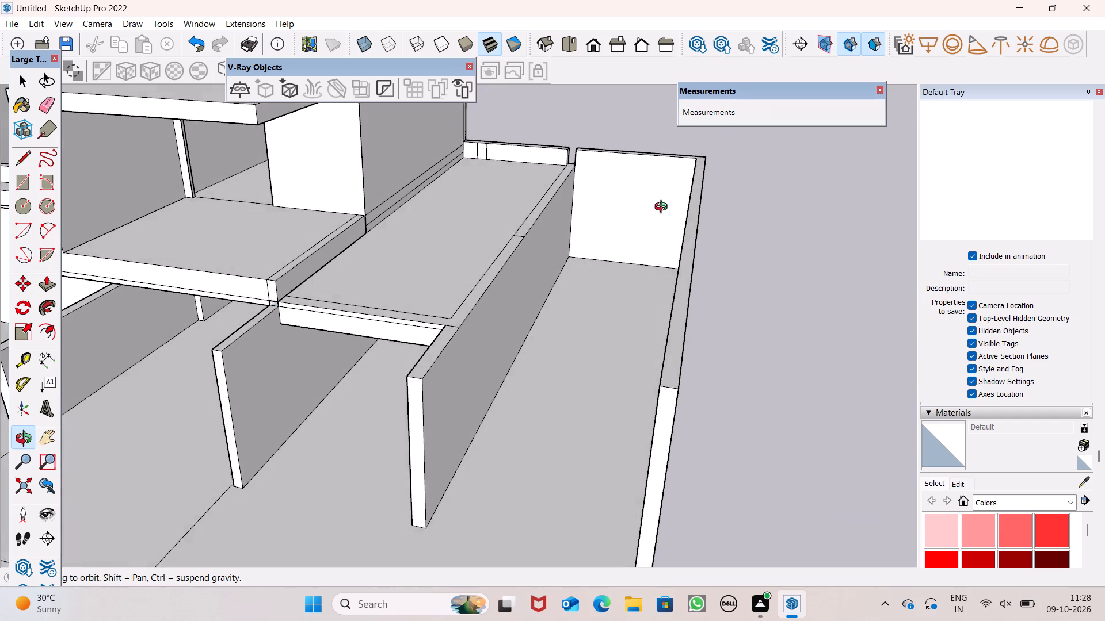
middle_click_drag(664, 208, 464, 353)
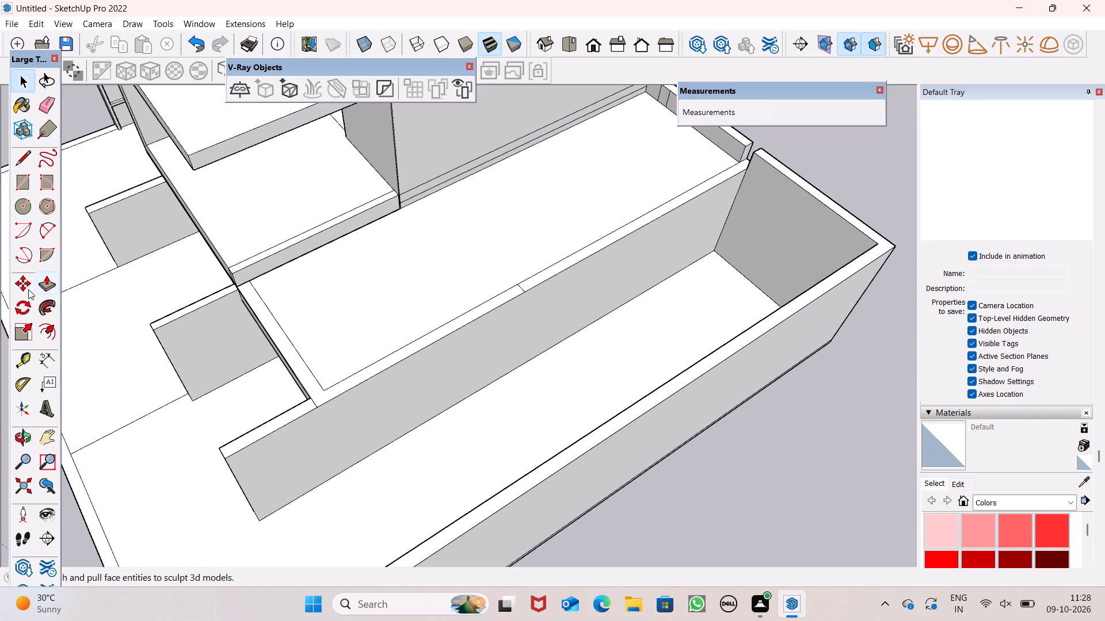
left_click(43, 285)
scroll(117, 284, "up", 4)
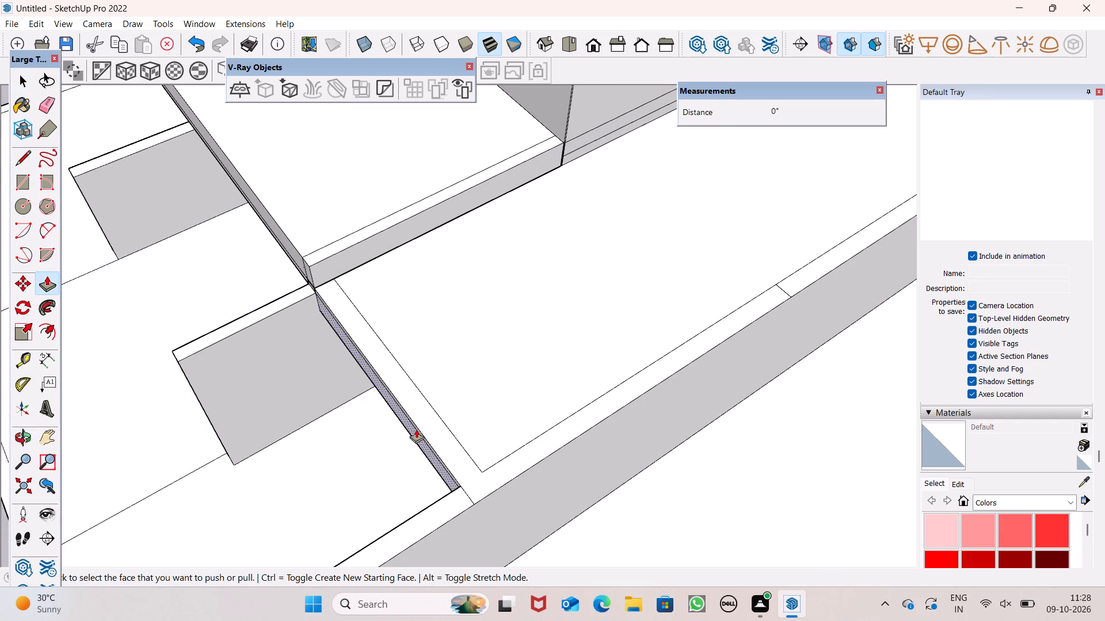
left_click_drag(428, 432, 426, 385)
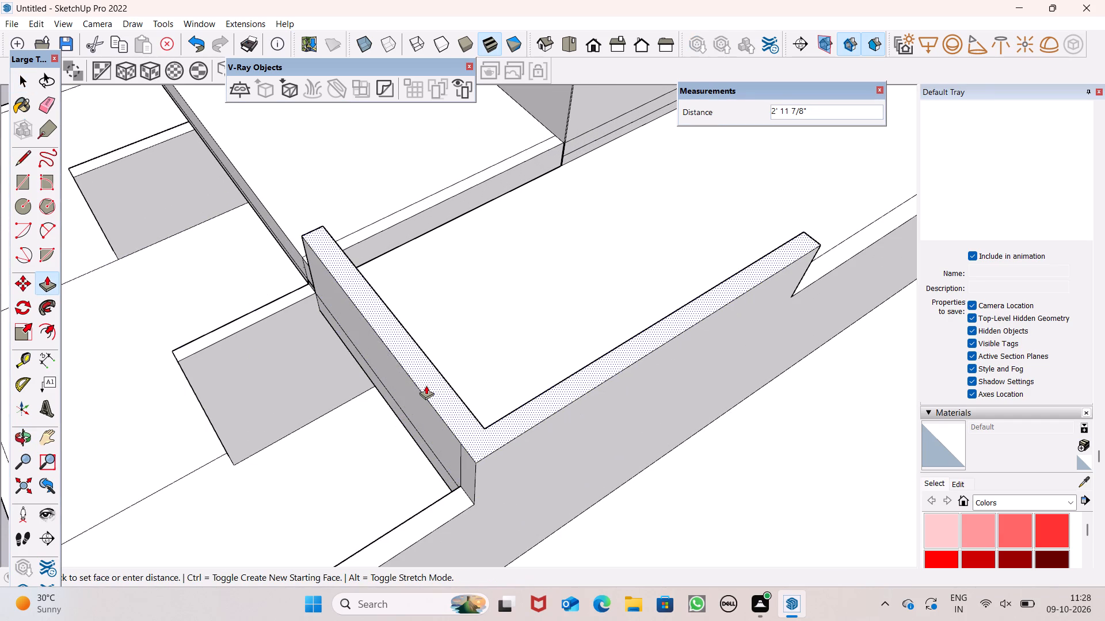
left_click_drag(426, 385, 426, 385)
type("3'")
key("Return")
Thin the front parapet by pushing its inner face outward about 2 5/8".
scroll(470, 384, "down", 5)
middle_click_drag(483, 401, 651, 189)
scroll(600, 252, "up", 4)
middle_click_drag(607, 277, 707, 264)
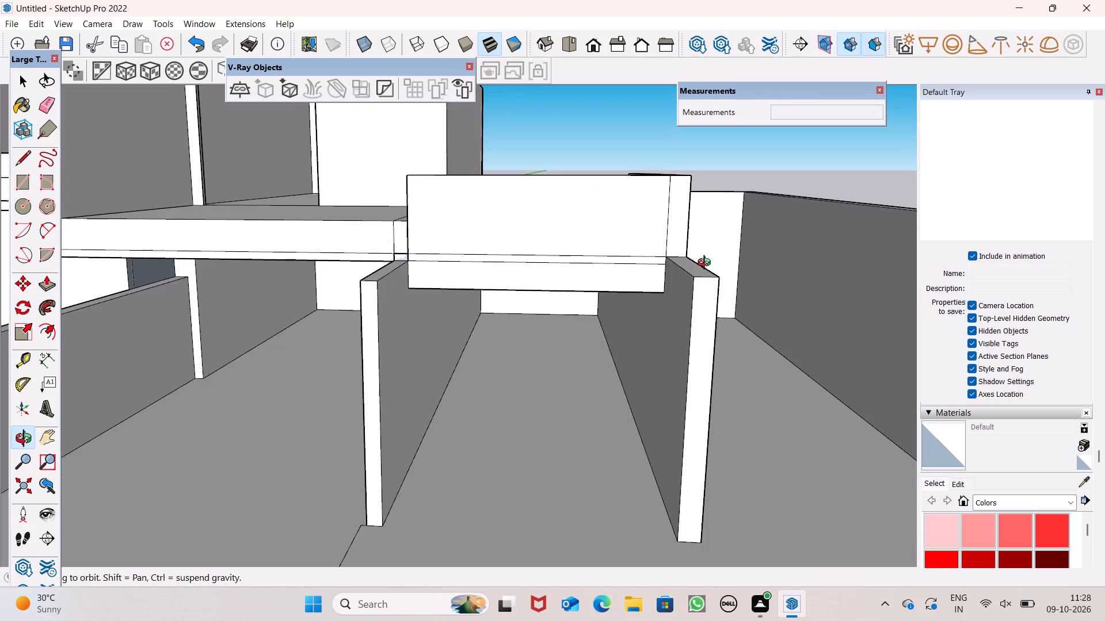
middle_click_drag(707, 264, 722, 296)
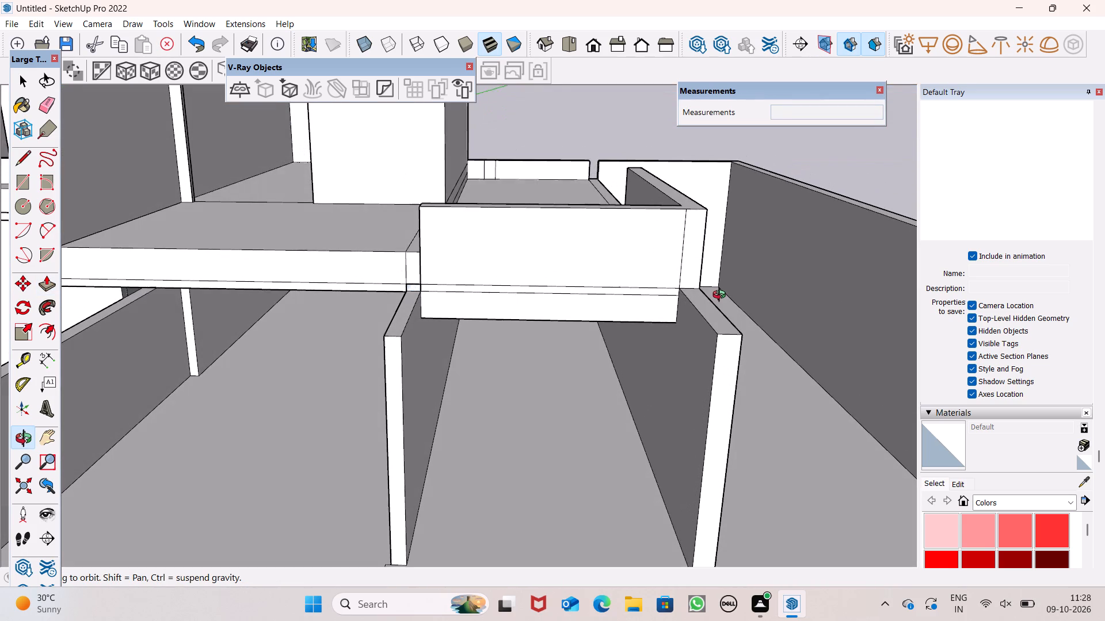
middle_click_drag(722, 296, 630, 417)
scroll(626, 332, "down", 4)
middle_click_drag(645, 369, 444, 433)
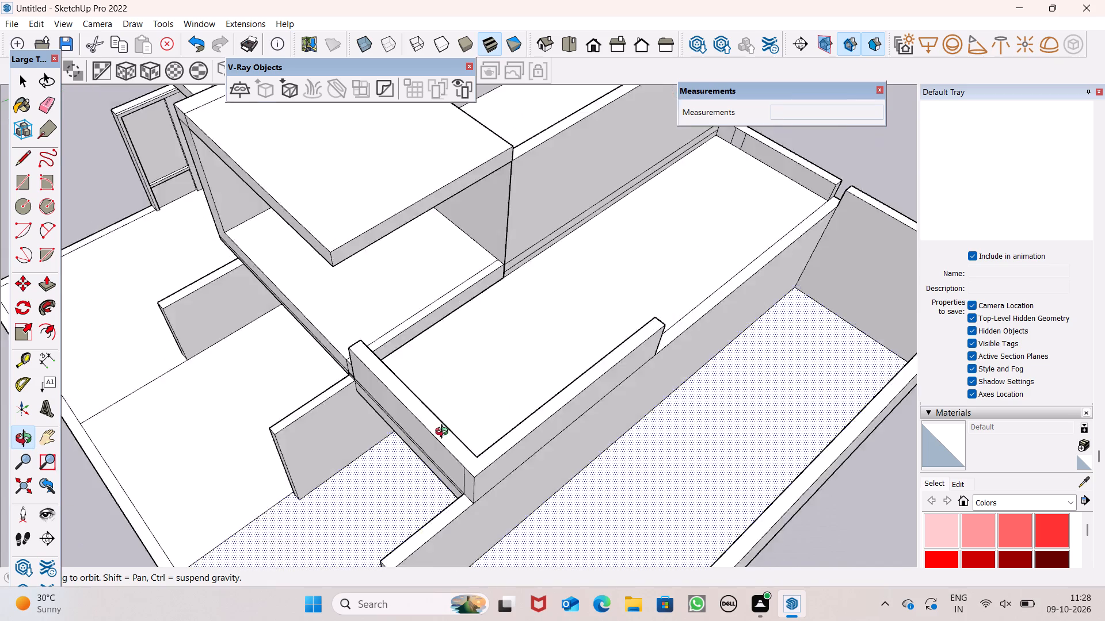
middle_click_drag(444, 433, 138, 419)
scroll(214, 300, "up", 3)
middle_click_drag(355, 329, 252, 339)
scroll(283, 254, "up", 3)
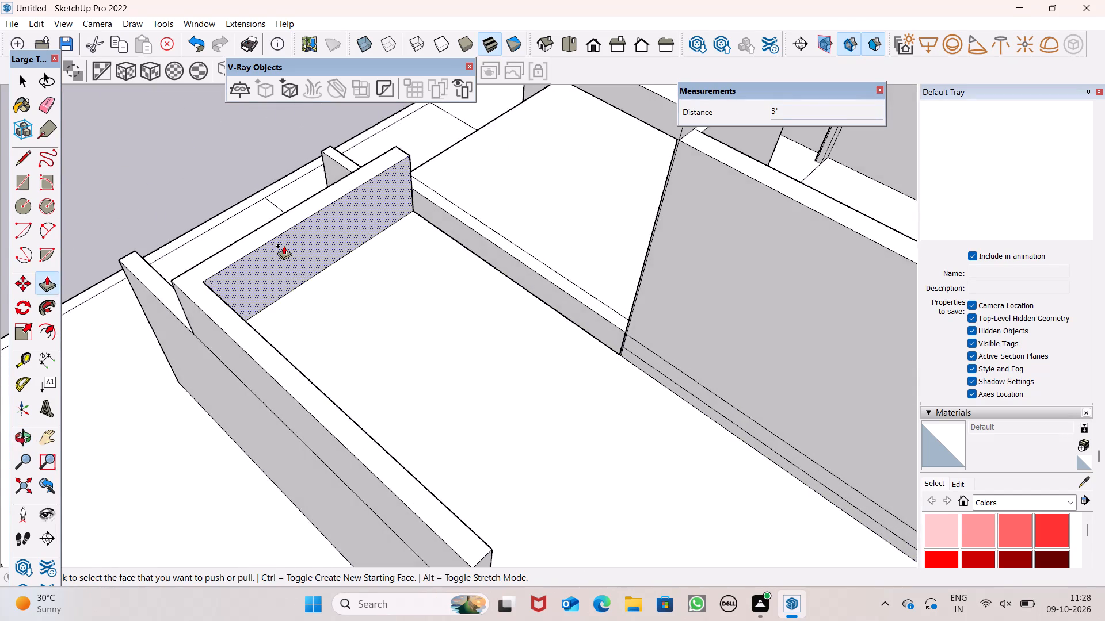
scroll(284, 246, "up", 5)
left_click_drag(285, 246, 279, 234)
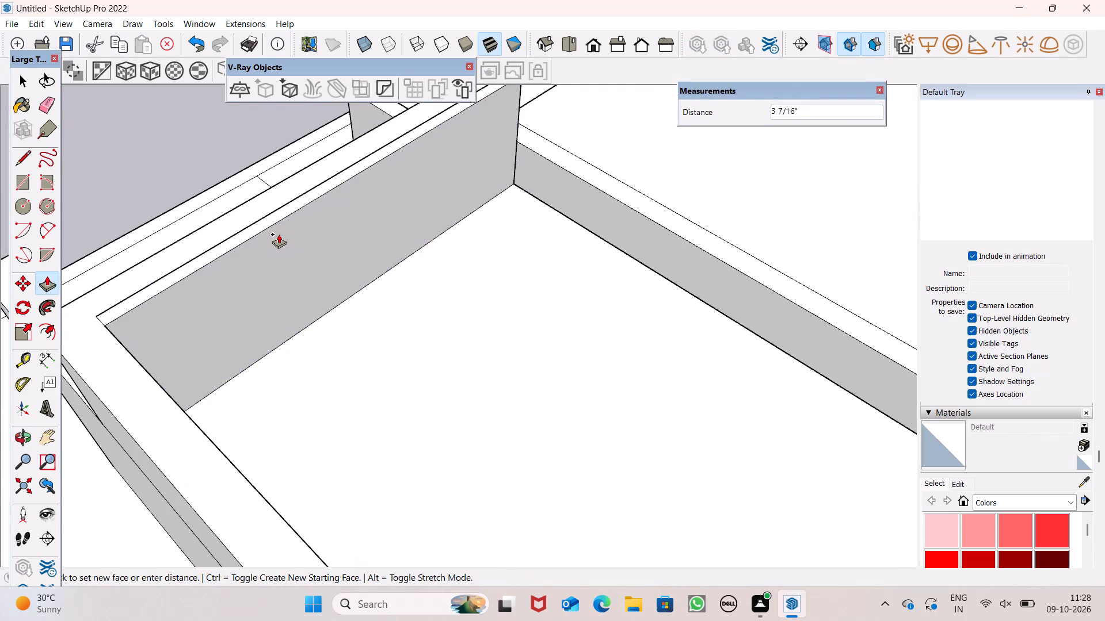
left_click_drag(279, 234, 281, 236)
Push the front parapet's inner face outward about another 4".
scroll(285, 268, "down", 4)
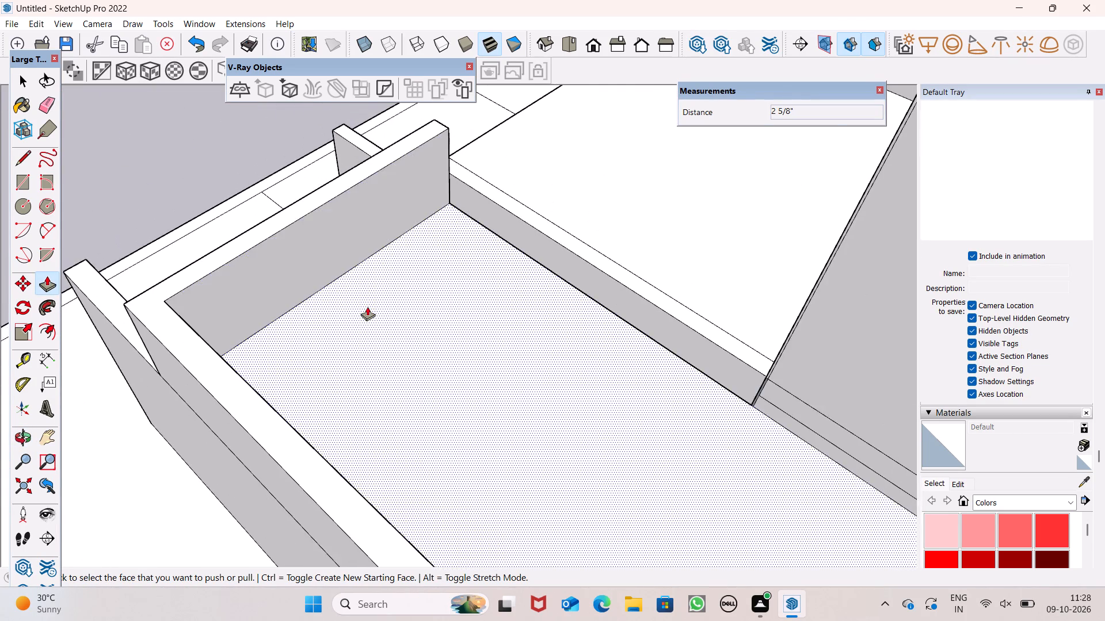
scroll(367, 298, "down", 4)
middle_click_drag(370, 273, 229, 286)
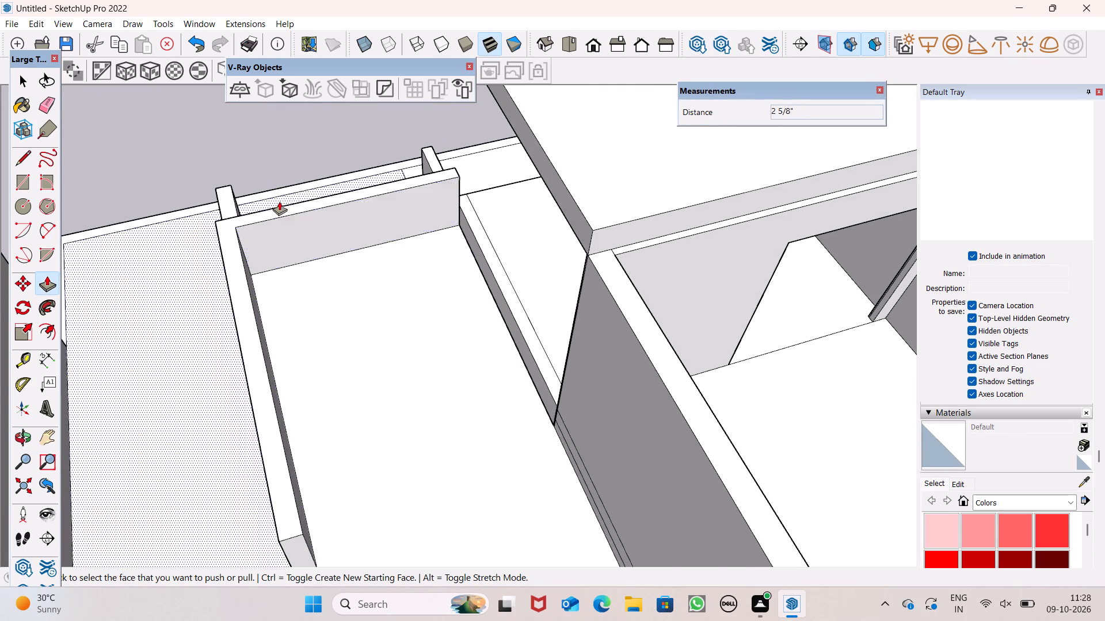
scroll(280, 202, "up", 5)
left_click_drag(348, 267, 345, 255)
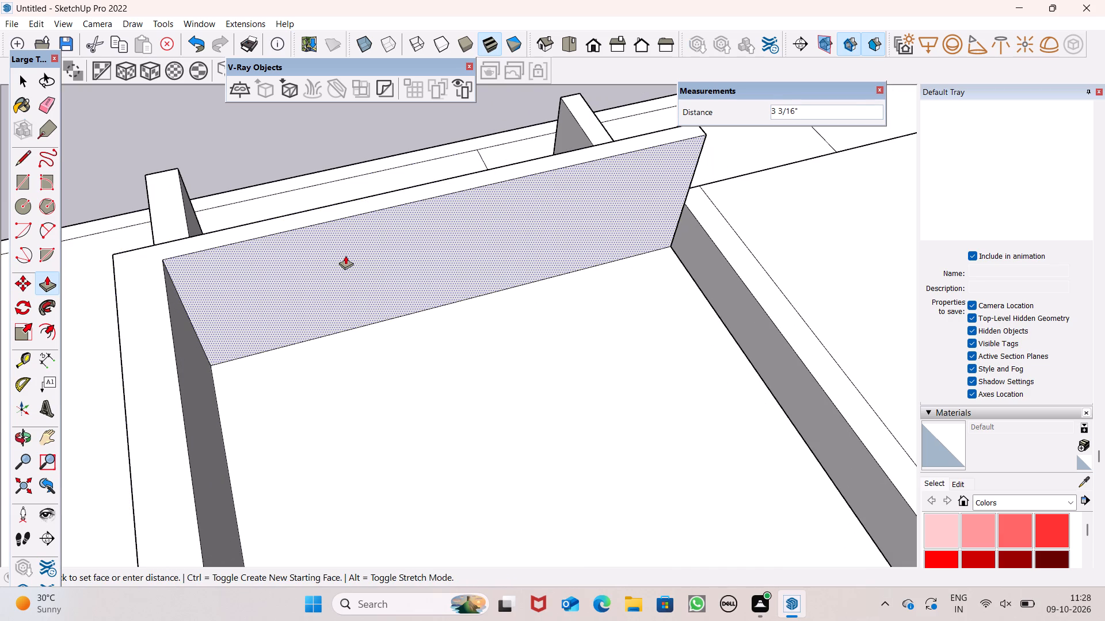
left_click_drag(345, 255, 349, 252)
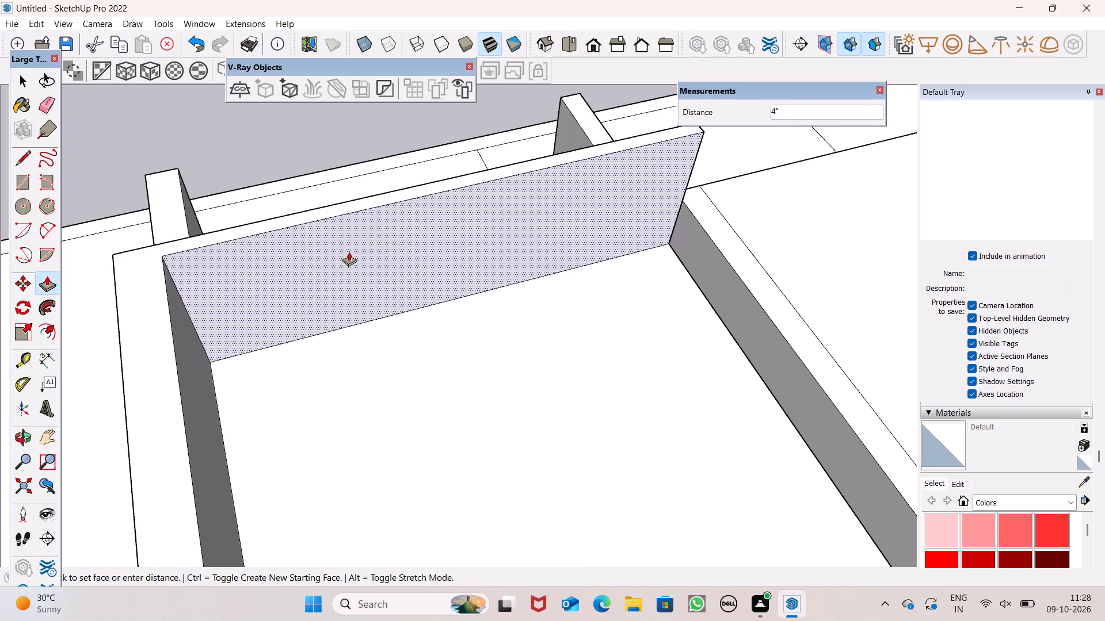
left_click_drag(349, 252, 349, 252)
Thin the parapet above the dividing wall by pushing its inner face outward about 5 3/4".
scroll(289, 205, "down", 7)
middle_click_drag(406, 306, 240, 316)
scroll(220, 351, "up", 3)
left_click_drag(223, 338, 204, 340)
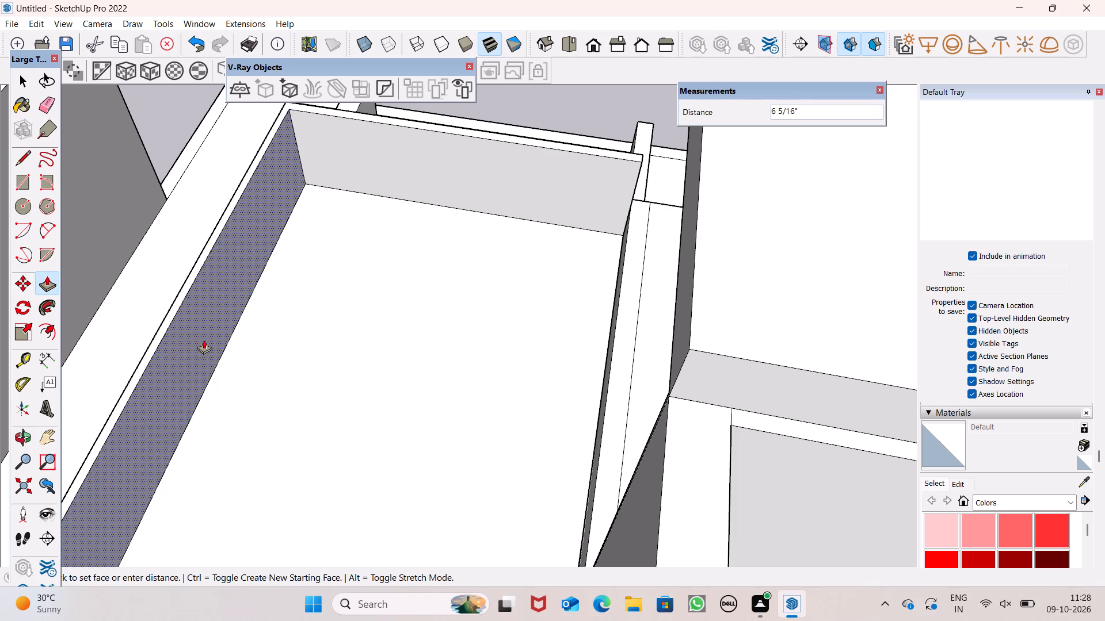
left_click_drag(204, 340, 205, 340)
Fine-tune the dividing-wall parapet's thickness by shifting its inner face about 3/16".
scroll(370, 251, "down", 4)
middle_click_drag(423, 271, 583, 177)
scroll(450, 327, "up", 1)
scroll(406, 371, "down", 4)
middle_click_drag(387, 430, 222, 467)
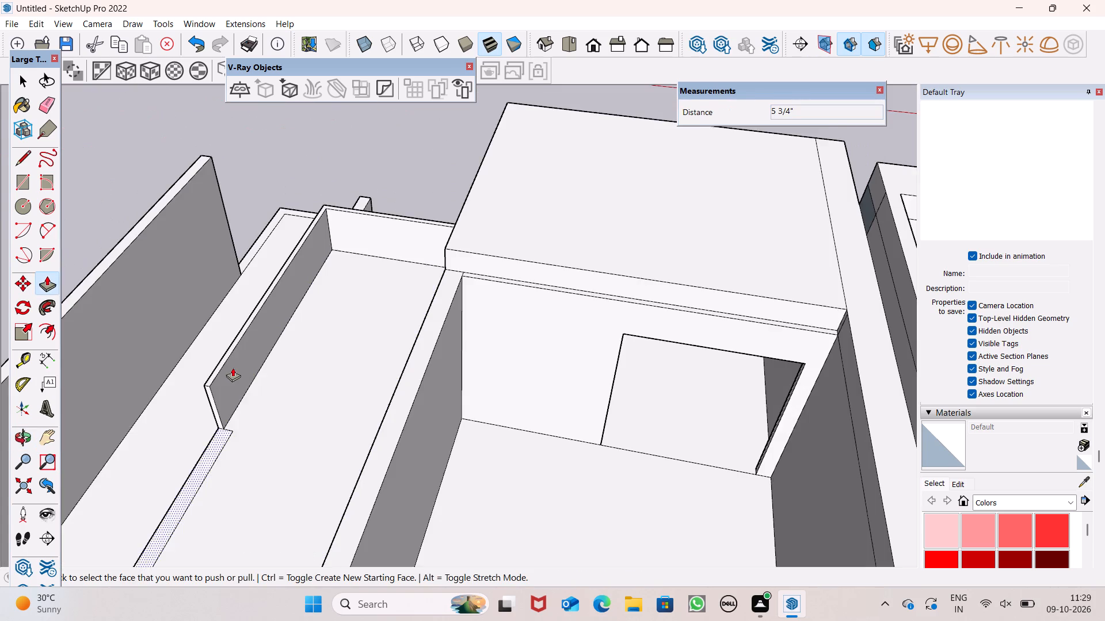
scroll(229, 373, "up", 8)
left_click_drag(237, 362, 231, 362)
left_click(238, 378)
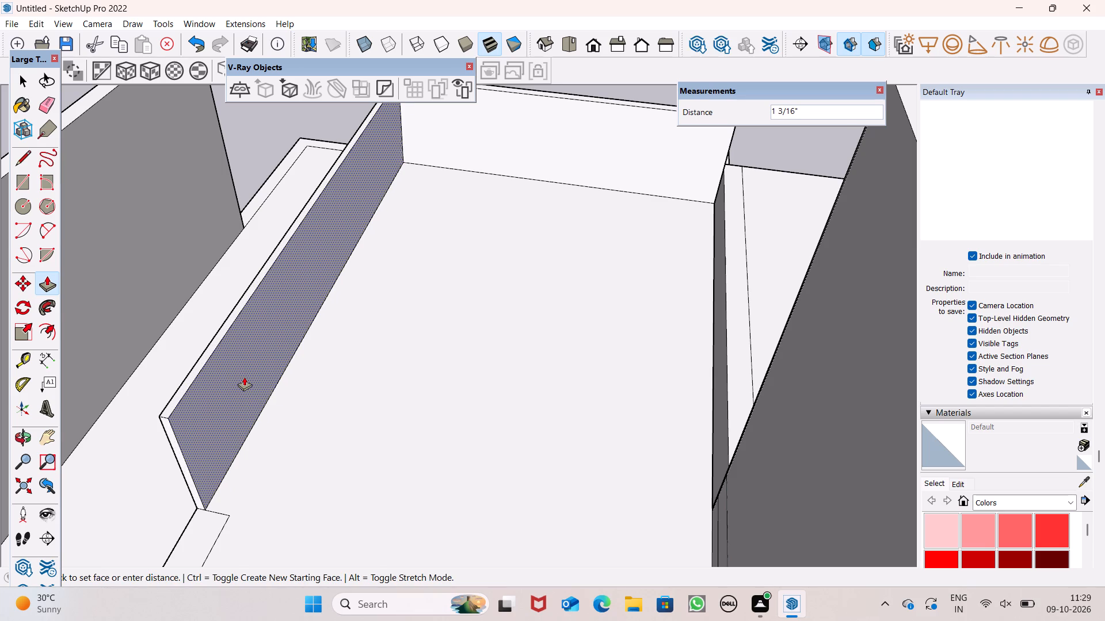
Push the front parapet's inner face outward about another 2 1/8" to leave a thin panel.
scroll(268, 397, "down", 4)
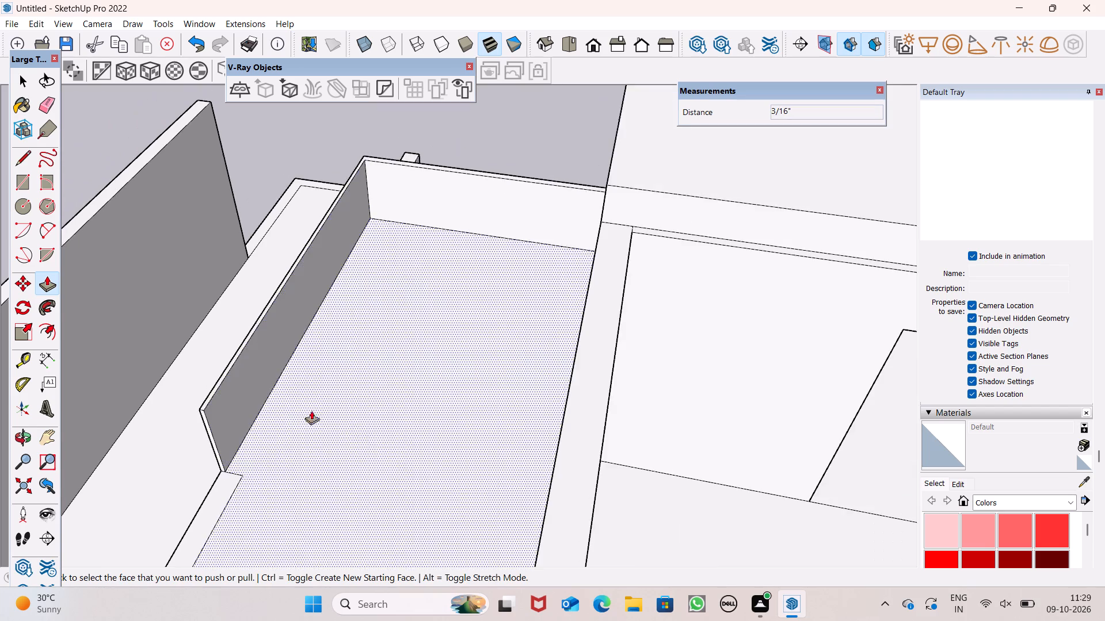
middle_click_drag(359, 438, 480, 492)
scroll(285, 146, "up", 7)
left_click_drag(395, 343, 397, 341)
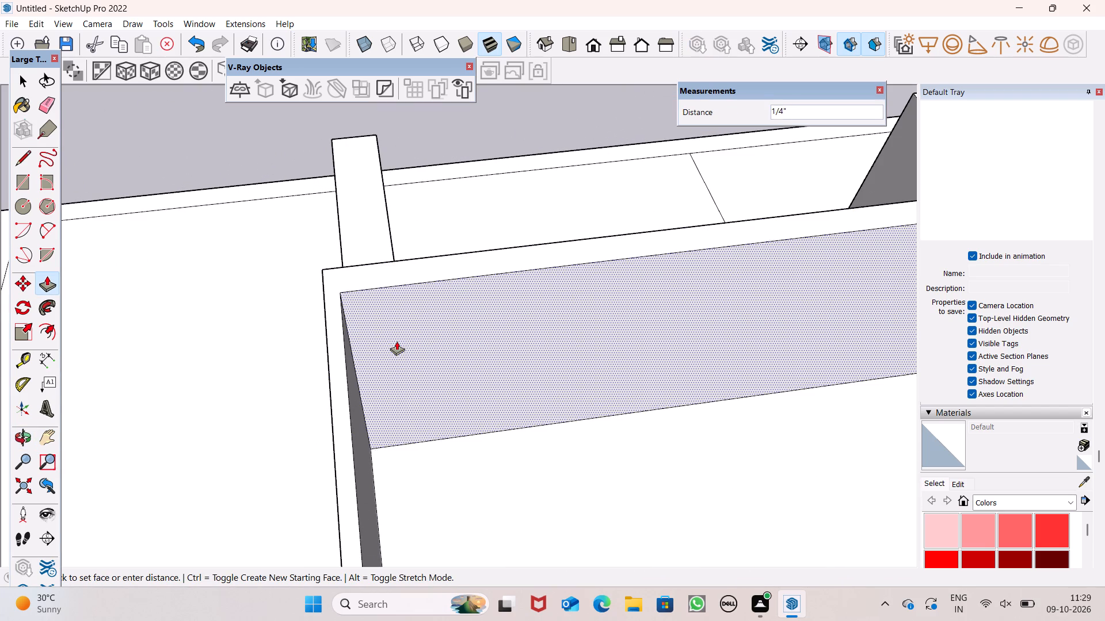
left_click_drag(397, 341, 387, 330)
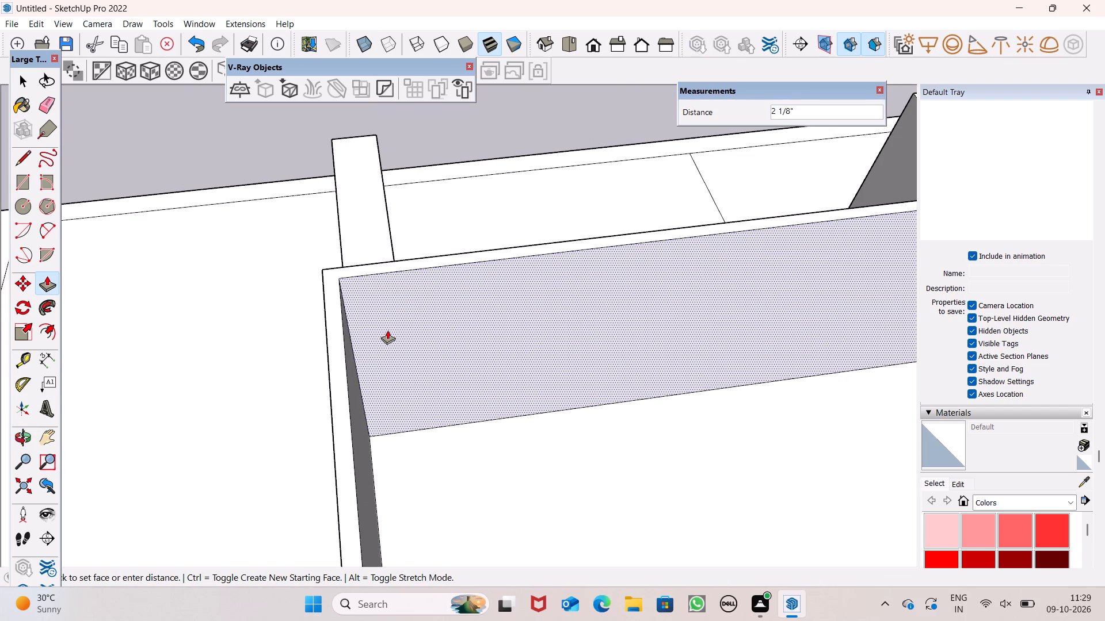
left_click_drag(387, 330, 384, 331)
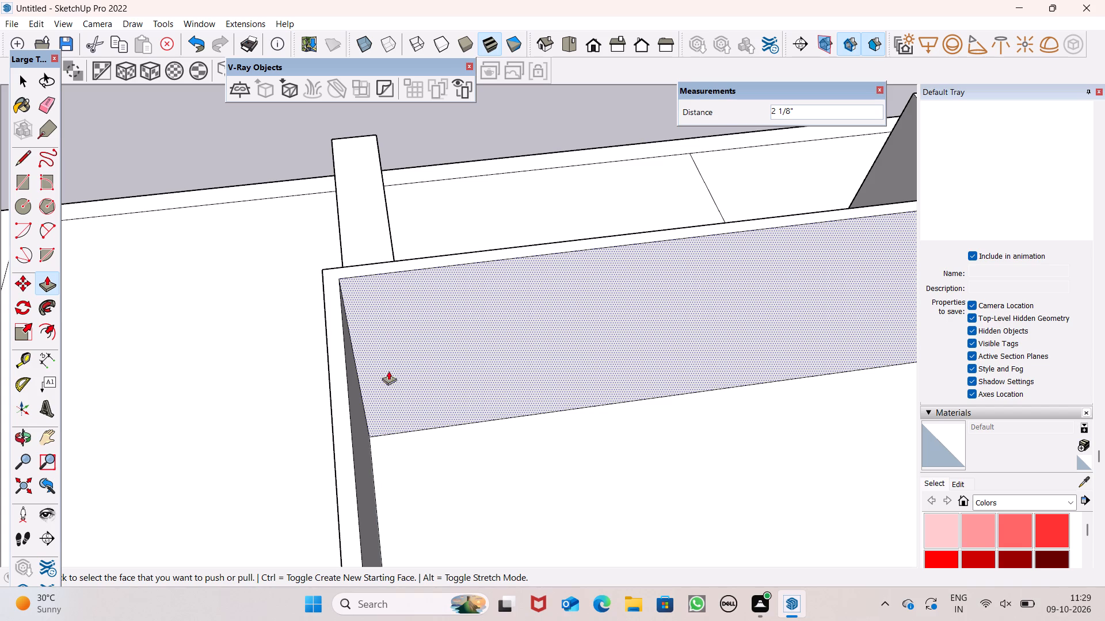
Examine the thinned parapets and the whole house from above, the rear, the side and the front corner.
scroll(292, 193, "up", 1)
scroll(292, 193, "down", 4)
scroll(306, 250, "down", 9)
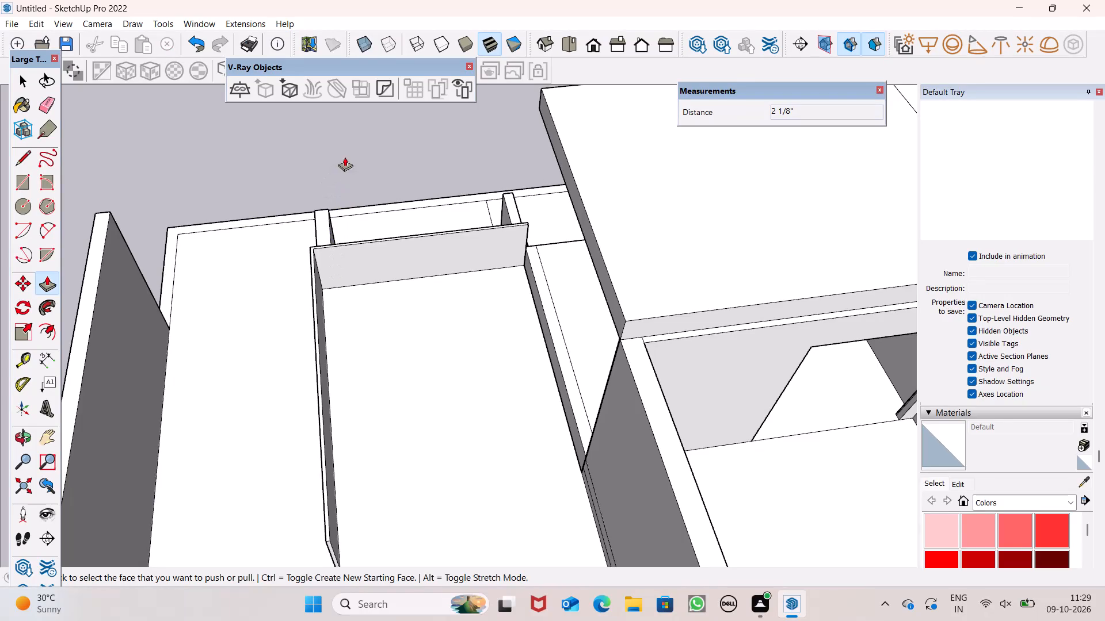
scroll(325, 175, "down", 14)
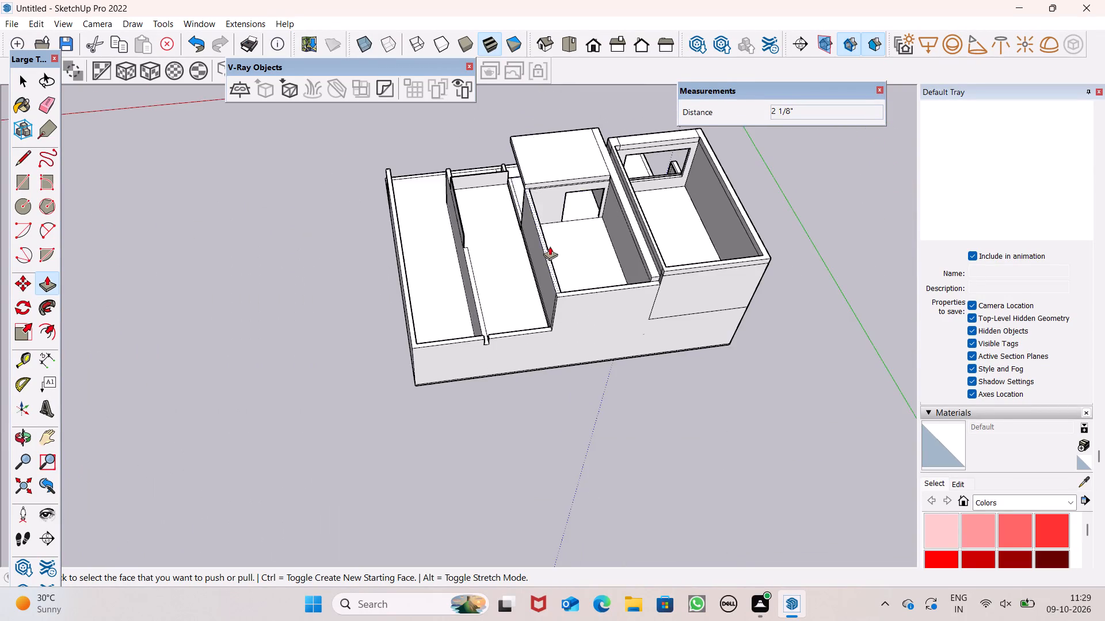
middle_click_drag(550, 246, 573, 131)
scroll(589, 176, "up", 7)
middle_click_drag(600, 205, 482, 190)
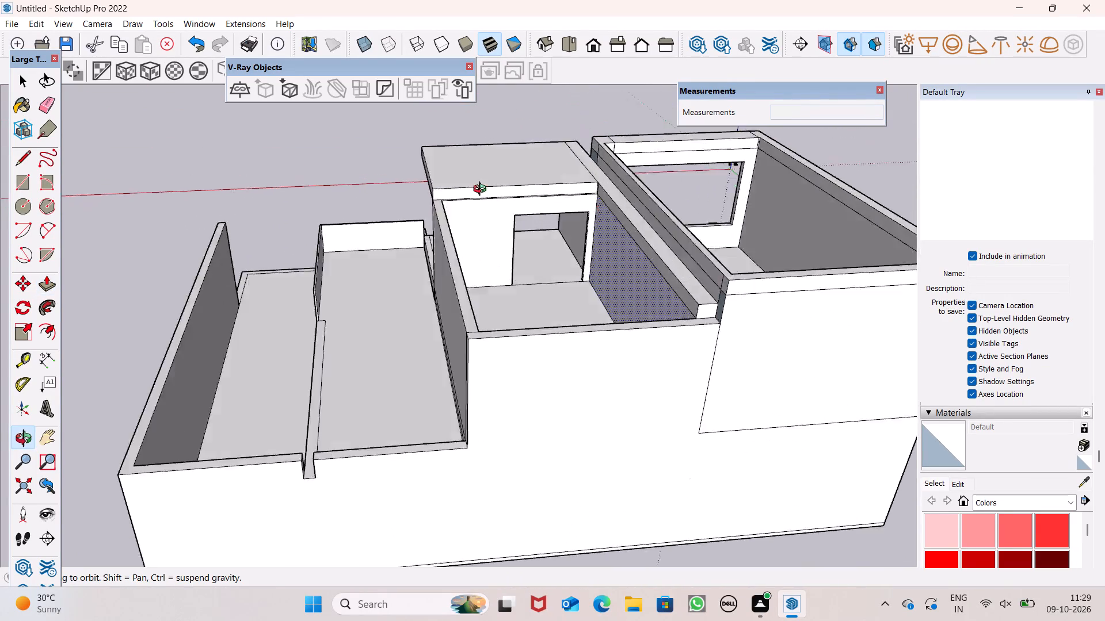
middle_click_drag(482, 190, 855, 141)
scroll(398, 255, "up", 1)
middle_click_drag(397, 256, 626, 269)
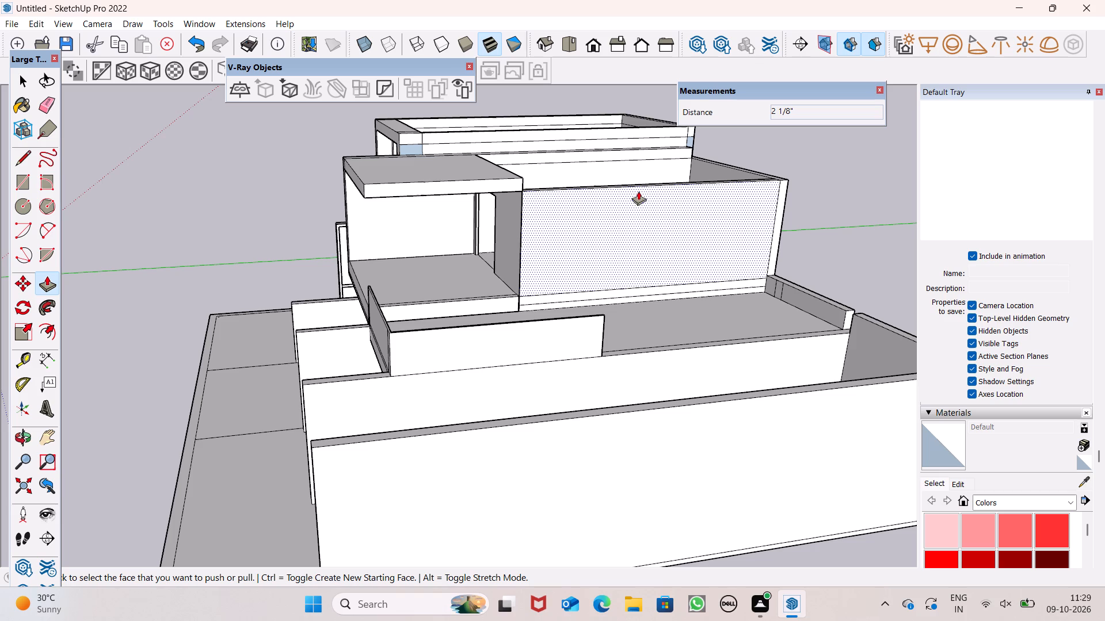
scroll(564, 239, "down", 2)
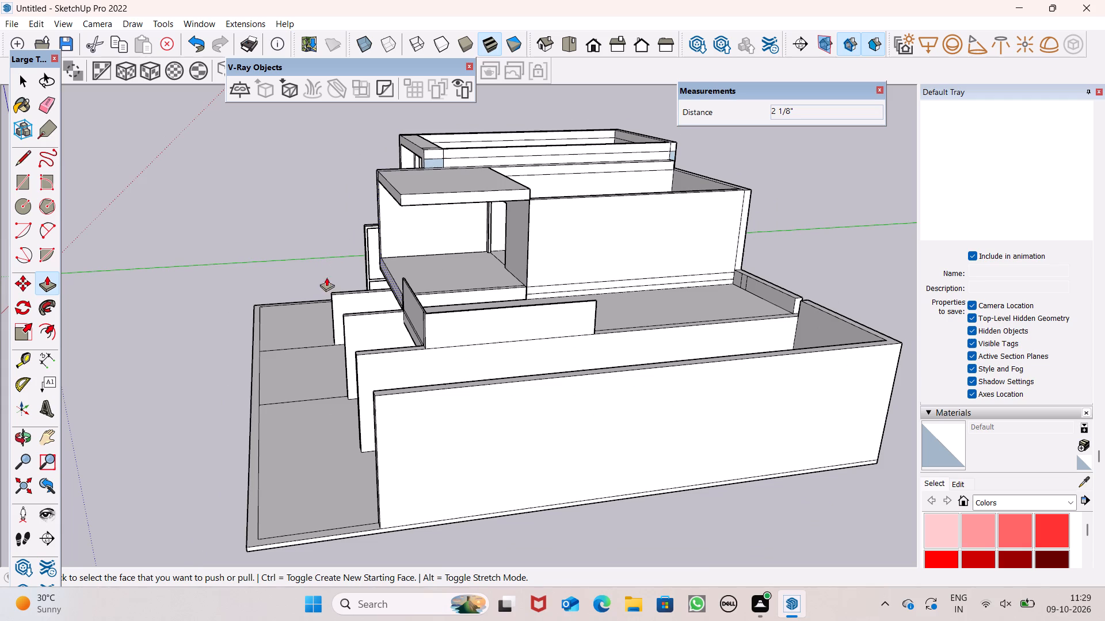
scroll(328, 281, "down", 1)
middle_click_drag(346, 302, 407, 331)
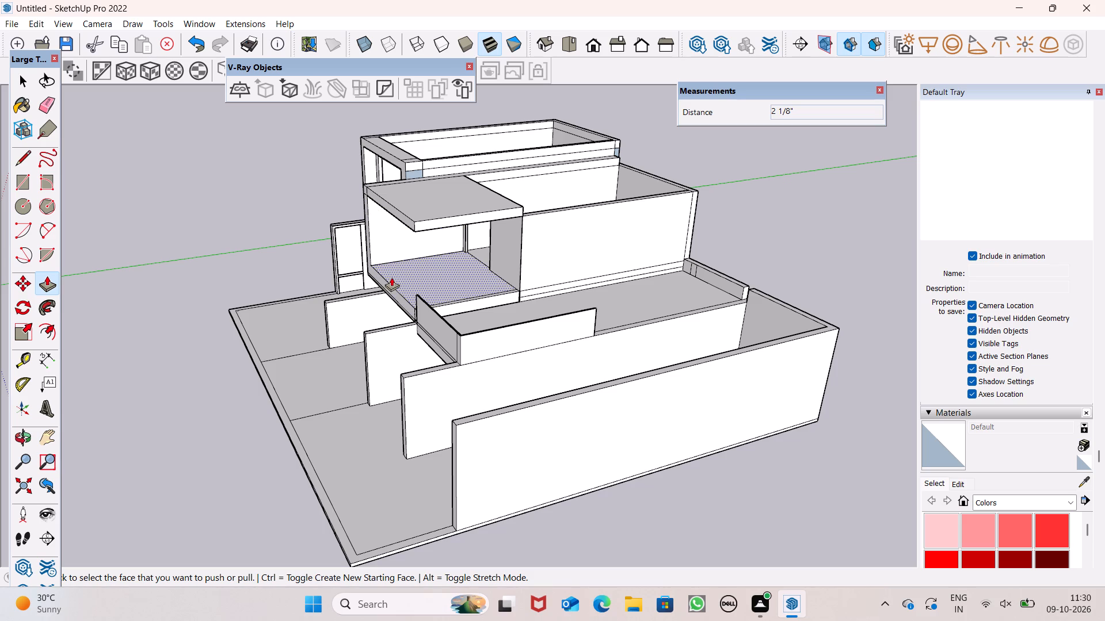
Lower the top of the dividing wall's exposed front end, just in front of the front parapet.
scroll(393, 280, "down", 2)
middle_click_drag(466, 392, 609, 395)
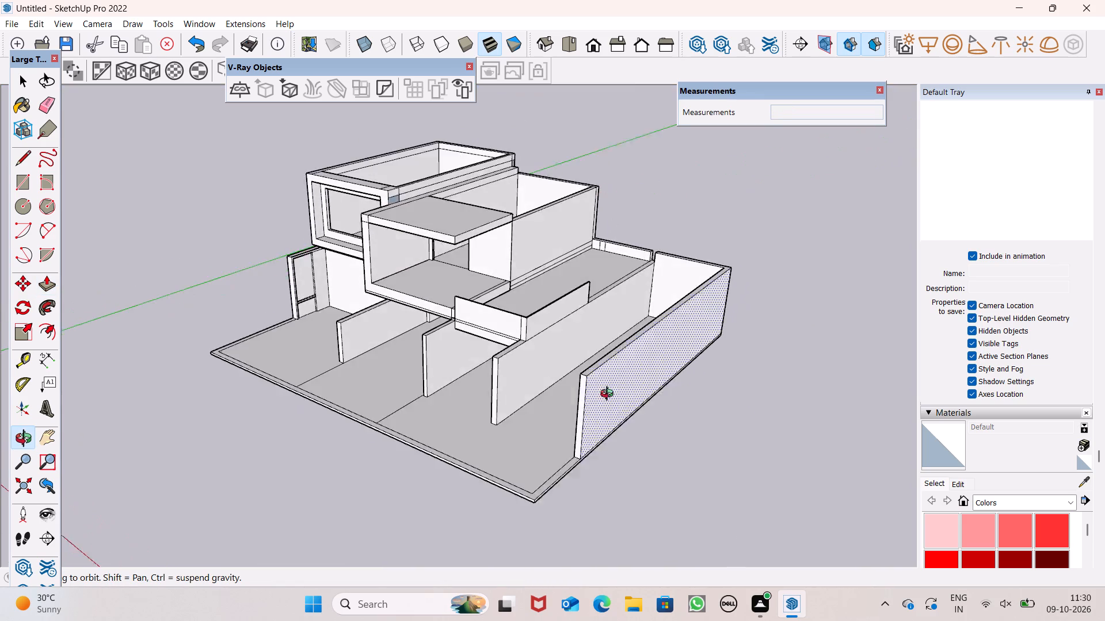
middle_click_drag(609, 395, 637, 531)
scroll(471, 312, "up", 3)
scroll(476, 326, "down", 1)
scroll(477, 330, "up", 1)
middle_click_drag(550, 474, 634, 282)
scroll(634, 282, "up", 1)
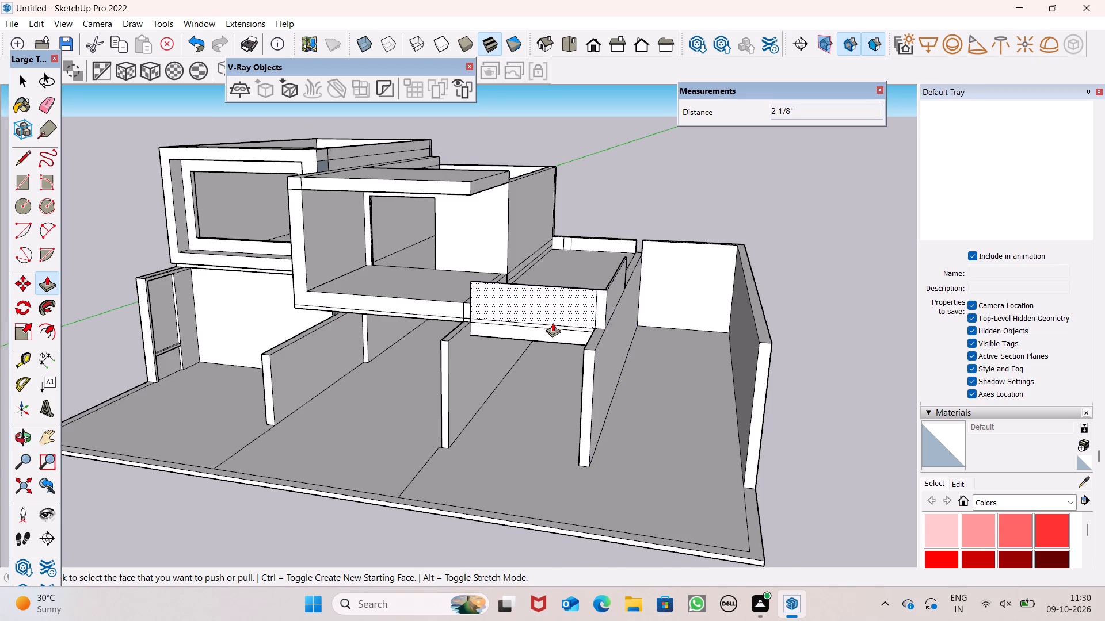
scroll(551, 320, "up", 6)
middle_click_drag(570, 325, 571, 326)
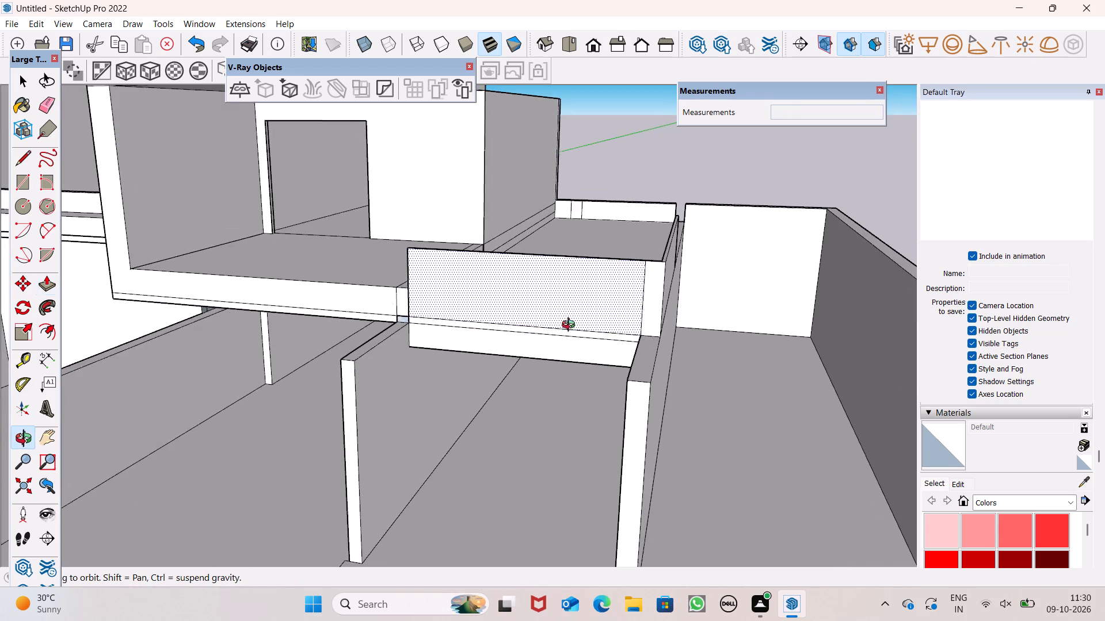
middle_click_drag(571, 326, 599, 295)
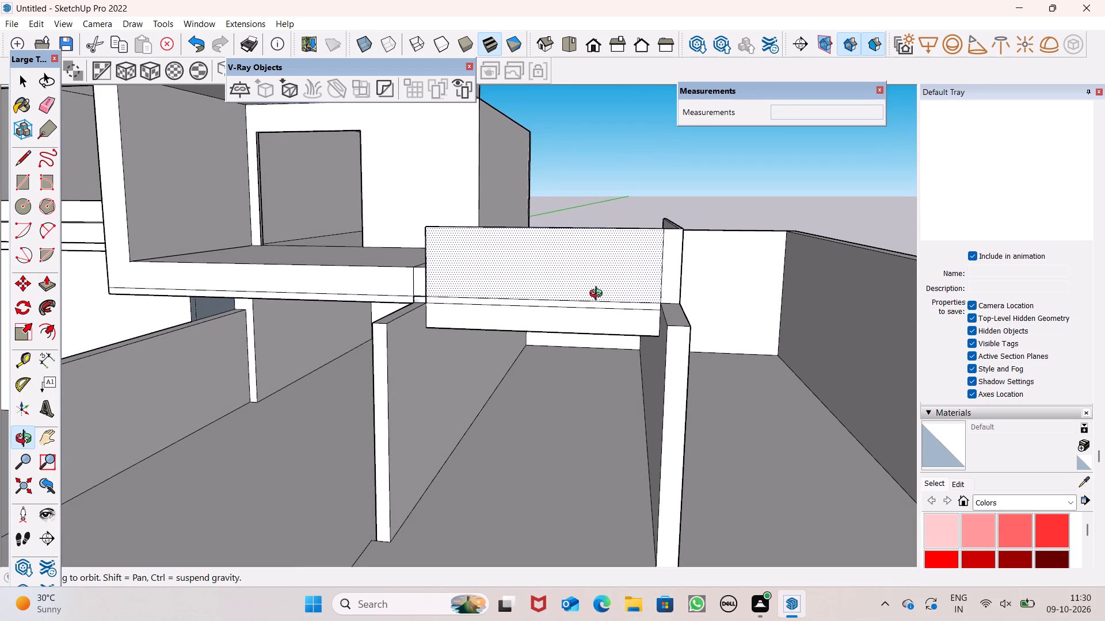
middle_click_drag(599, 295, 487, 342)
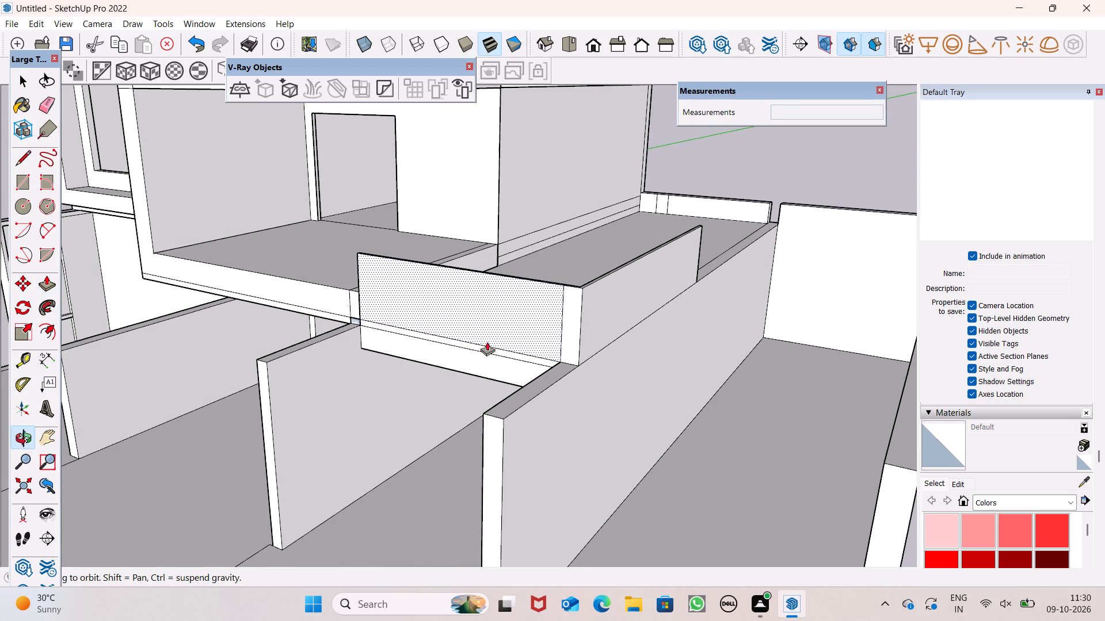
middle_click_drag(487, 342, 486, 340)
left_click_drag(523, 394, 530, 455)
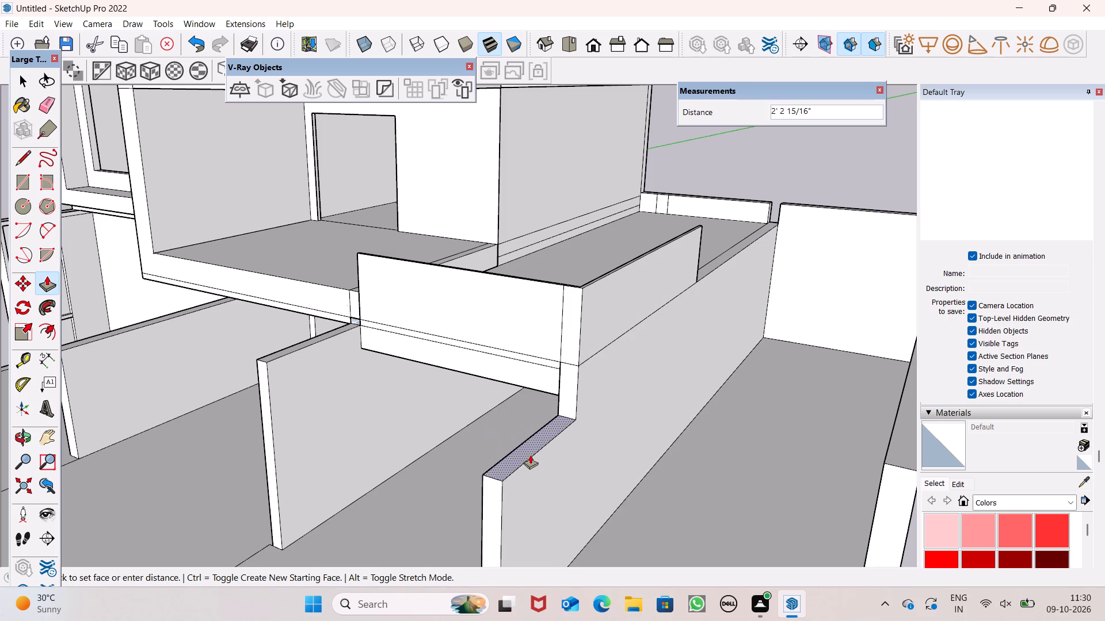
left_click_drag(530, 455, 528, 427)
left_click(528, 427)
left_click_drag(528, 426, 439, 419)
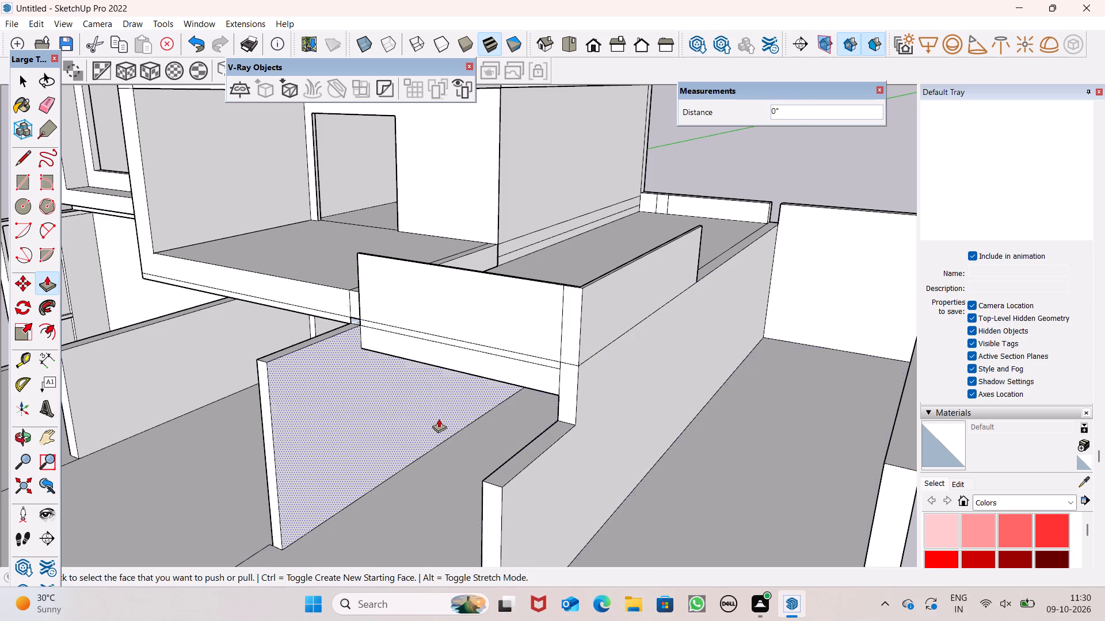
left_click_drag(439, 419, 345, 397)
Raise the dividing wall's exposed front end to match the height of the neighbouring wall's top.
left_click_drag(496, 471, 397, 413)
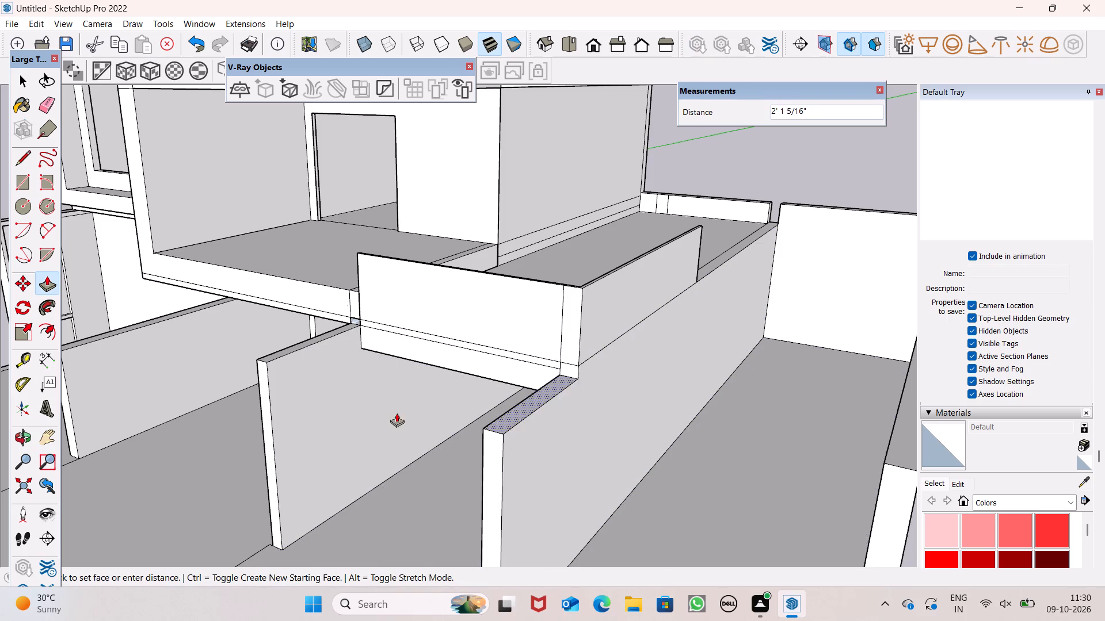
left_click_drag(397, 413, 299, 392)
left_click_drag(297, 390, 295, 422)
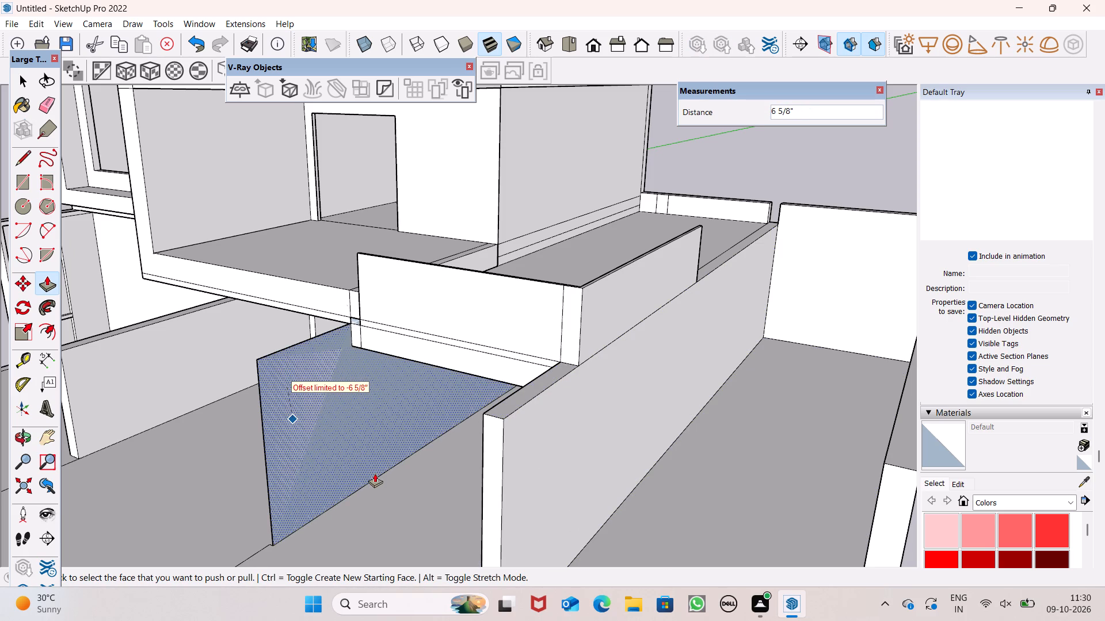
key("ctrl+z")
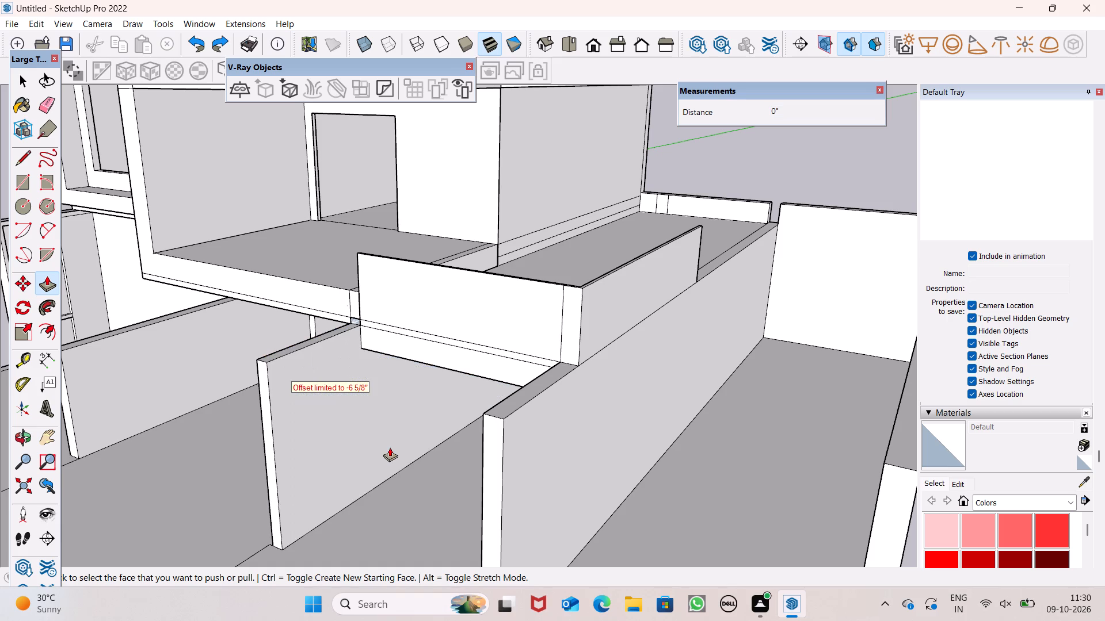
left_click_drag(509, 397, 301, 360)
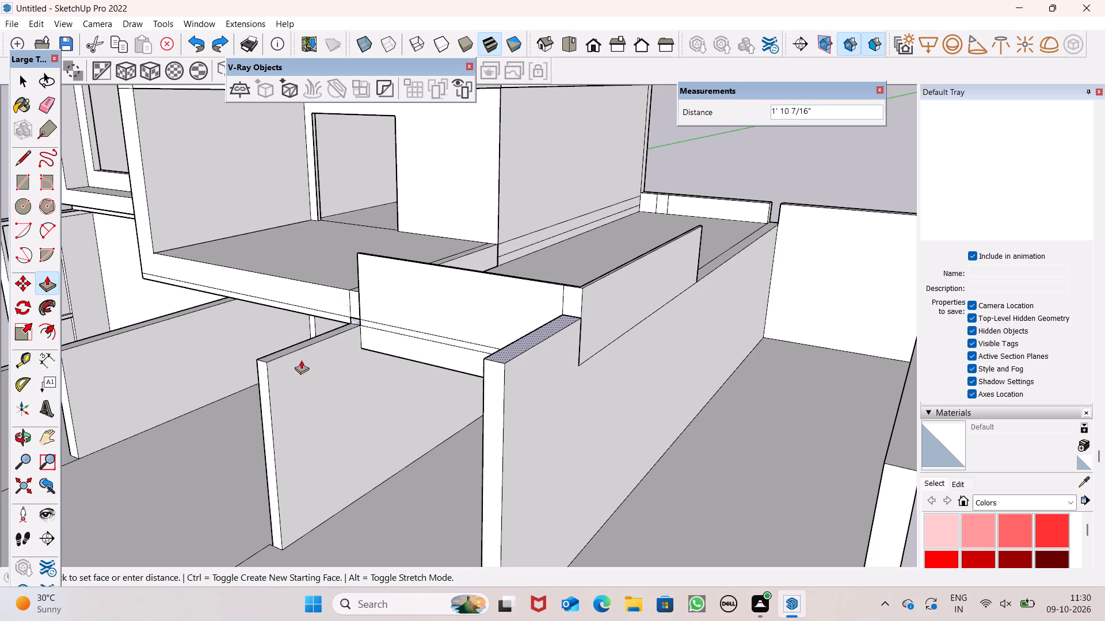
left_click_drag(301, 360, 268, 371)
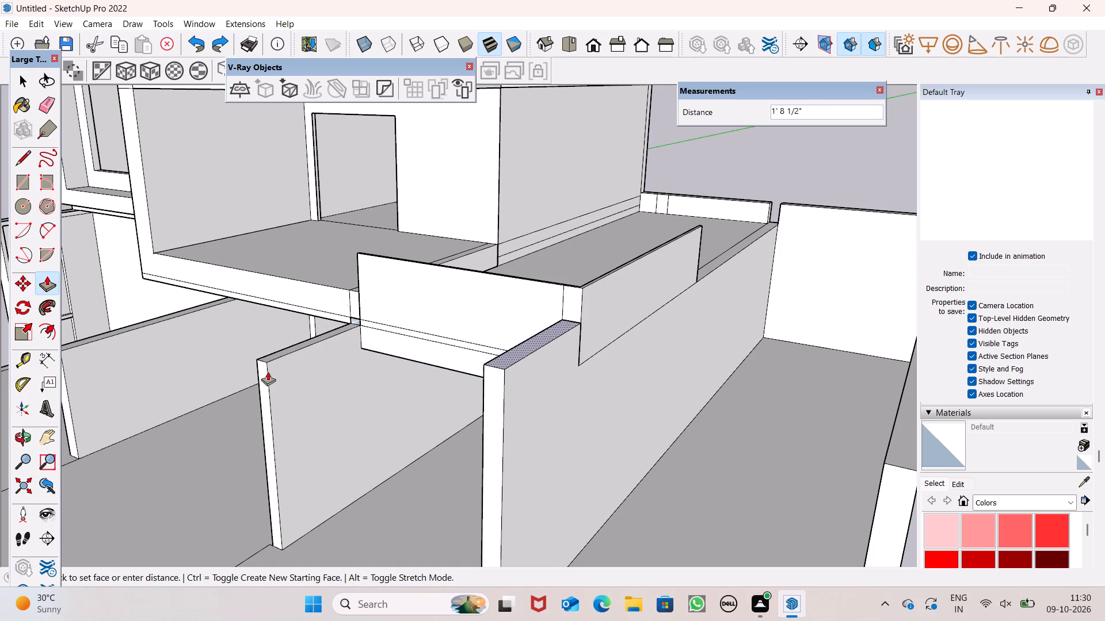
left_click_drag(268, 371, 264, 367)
Lower the top of the dividing wall's exposed front end 1' 2 1/16", level with the front parapet's bottom edge.
scroll(491, 425, "down", 3)
middle_click_drag(588, 458, 441, 444)
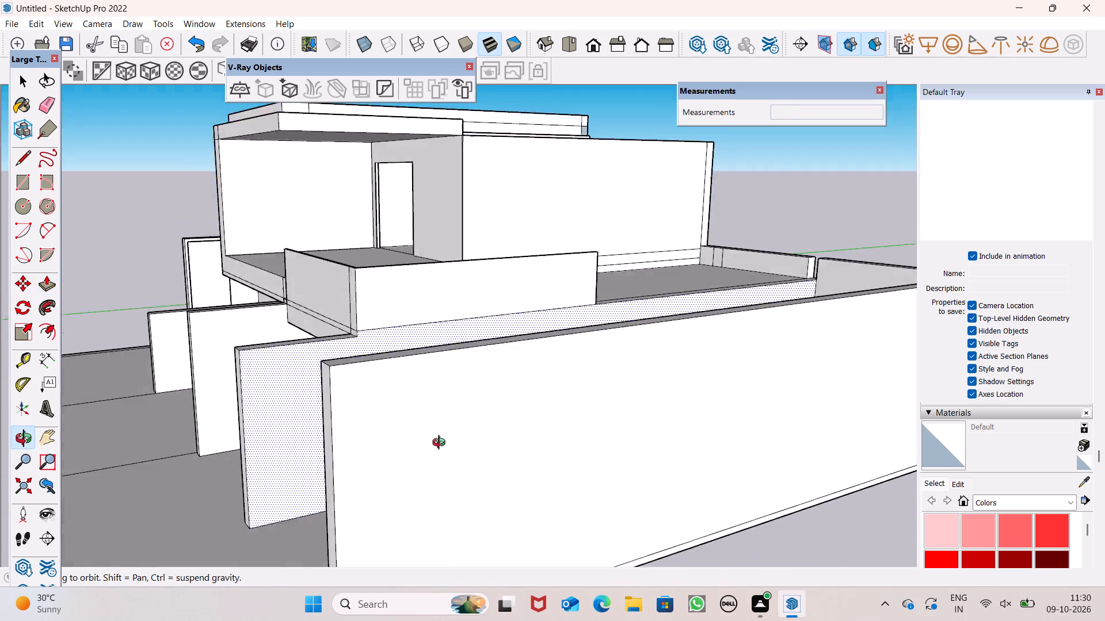
middle_click_drag(441, 444, 420, 512)
middle_click_drag(456, 454, 683, 384)
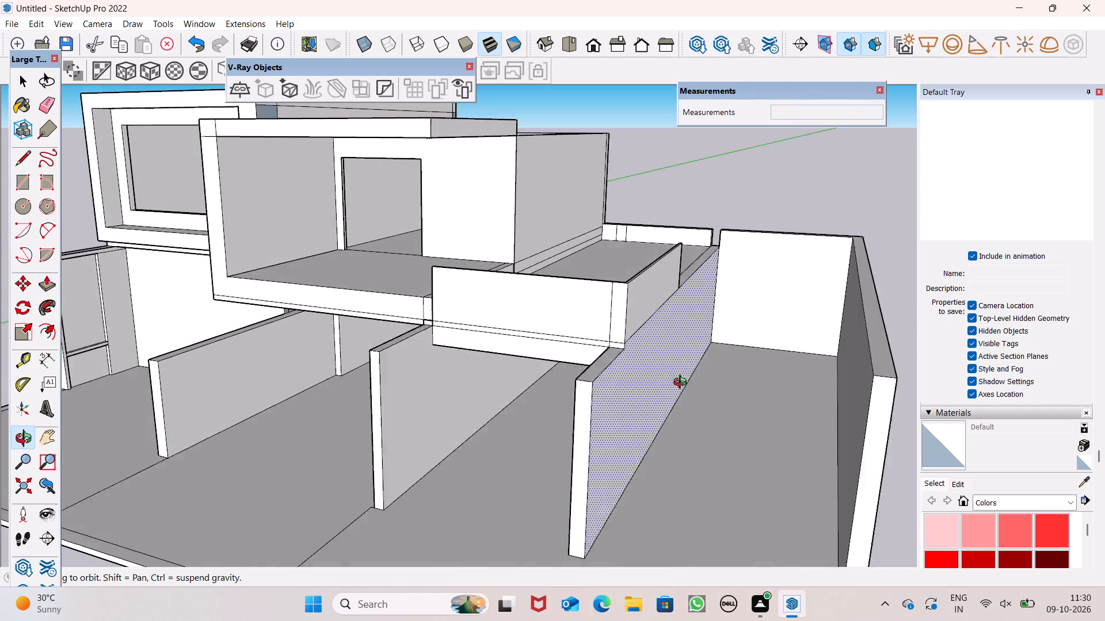
middle_click_drag(683, 384, 683, 384)
scroll(657, 318, "up", 5)
middle_click_drag(647, 390, 781, 306)
scroll(776, 274, "up", 1)
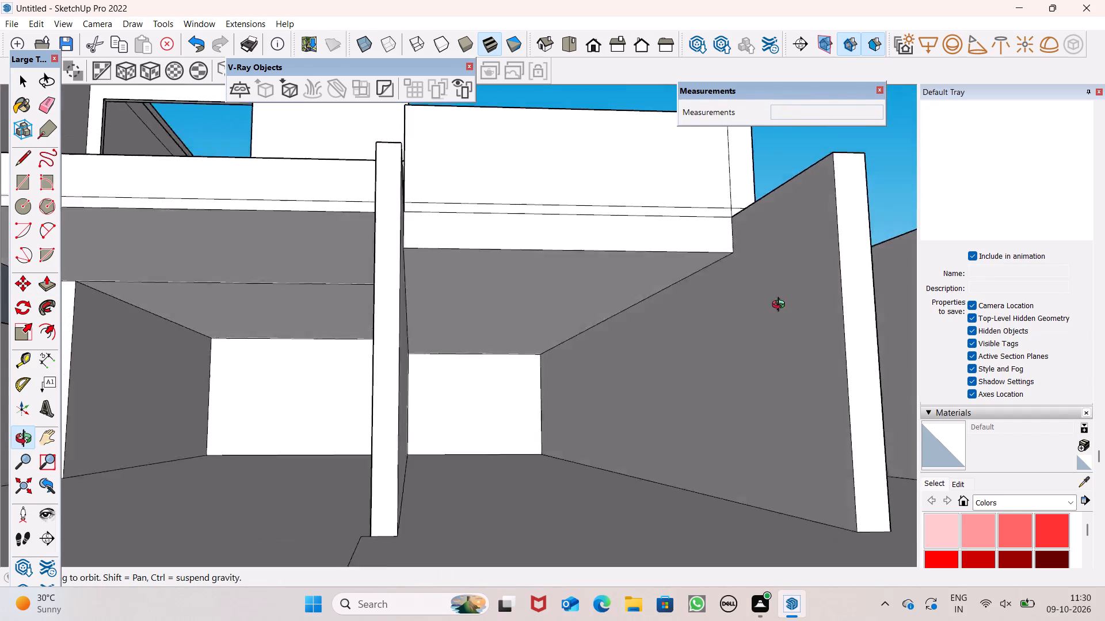
middle_click_drag(781, 306, 681, 413)
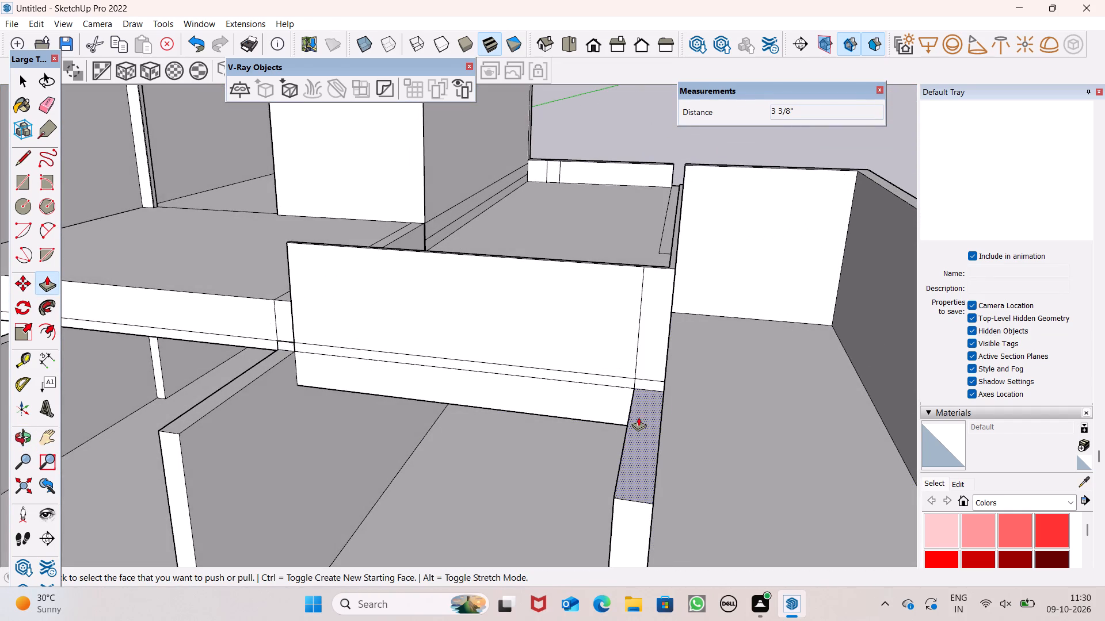
middle_click_drag(652, 431, 685, 338)
middle_click(680, 302)
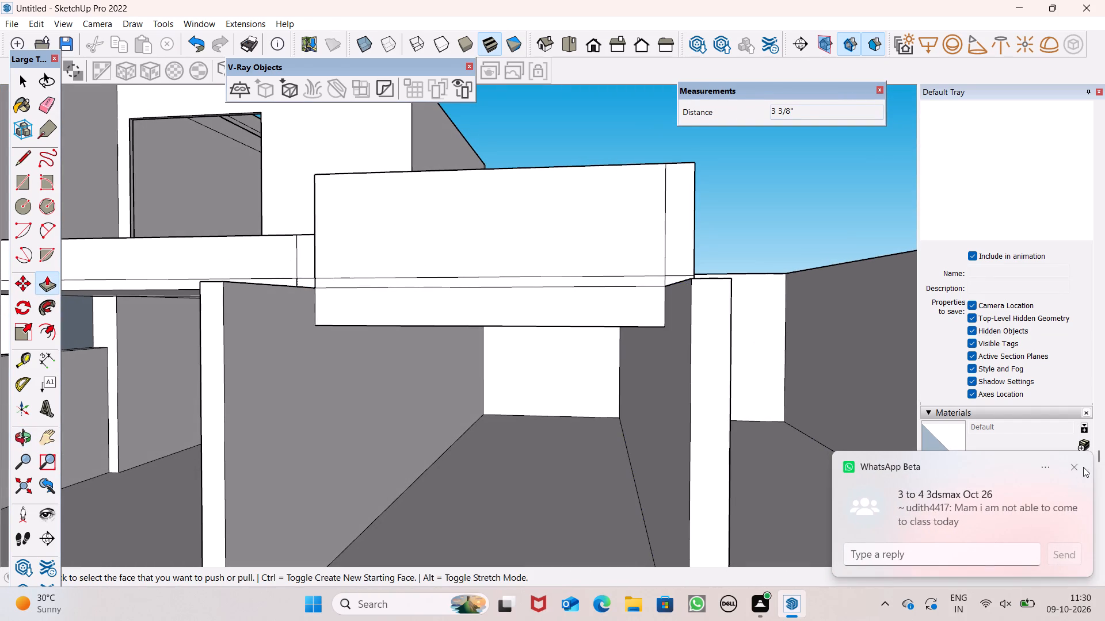
left_click(1077, 468)
scroll(708, 284, "up", 2)
middle_click_drag(720, 317, 730, 374)
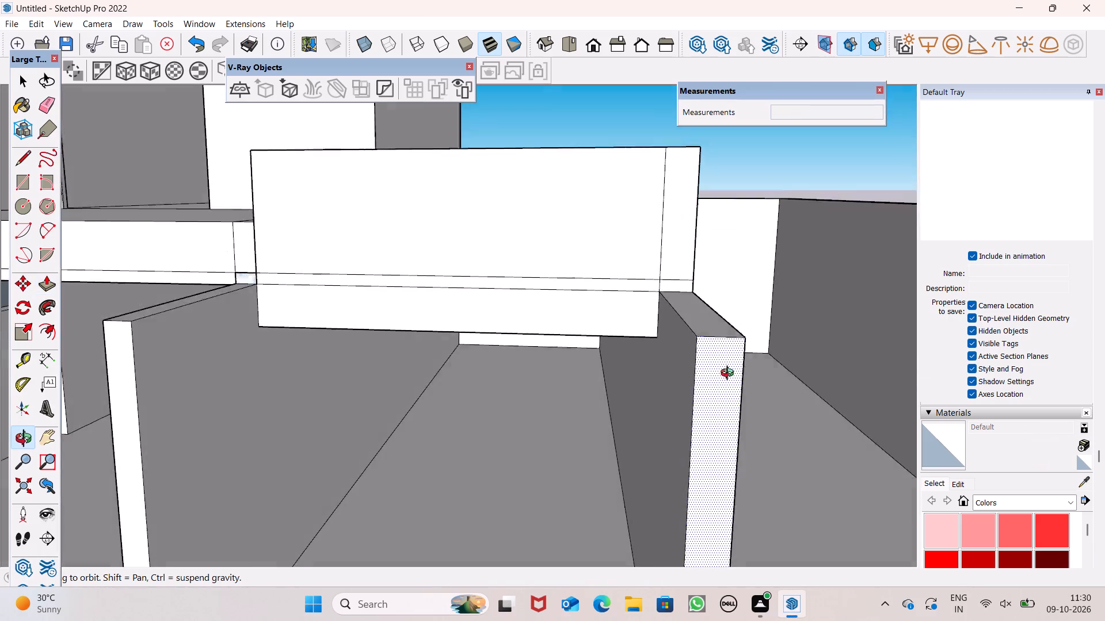
middle_click_drag(730, 374, 726, 415)
scroll(661, 315, "up", 6)
left_click_drag(676, 306, 685, 355)
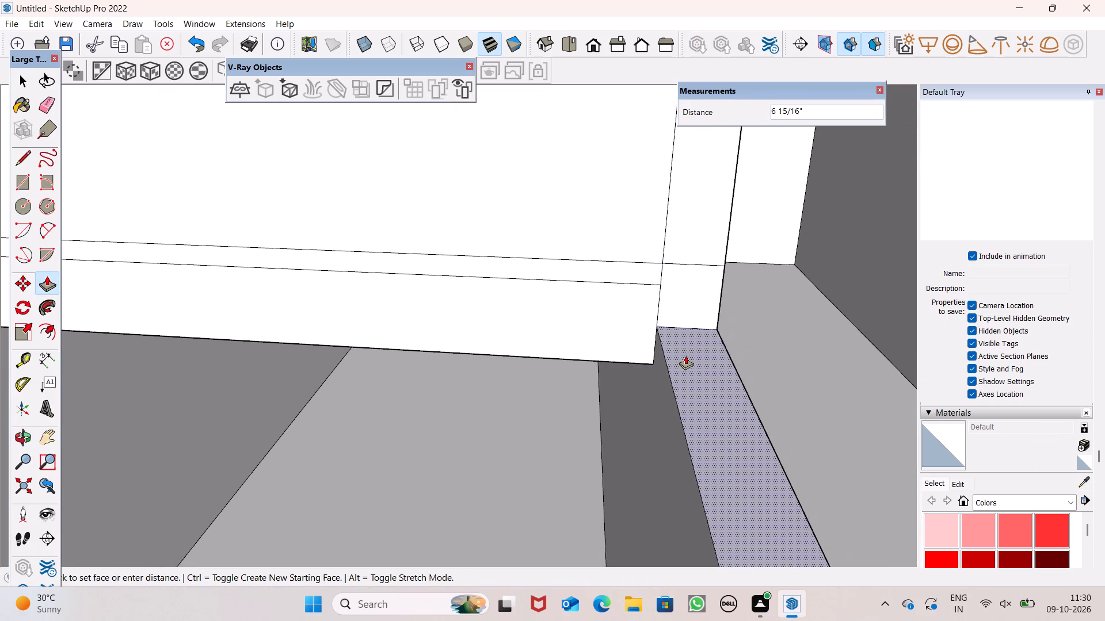
left_click_drag(685, 355, 658, 397)
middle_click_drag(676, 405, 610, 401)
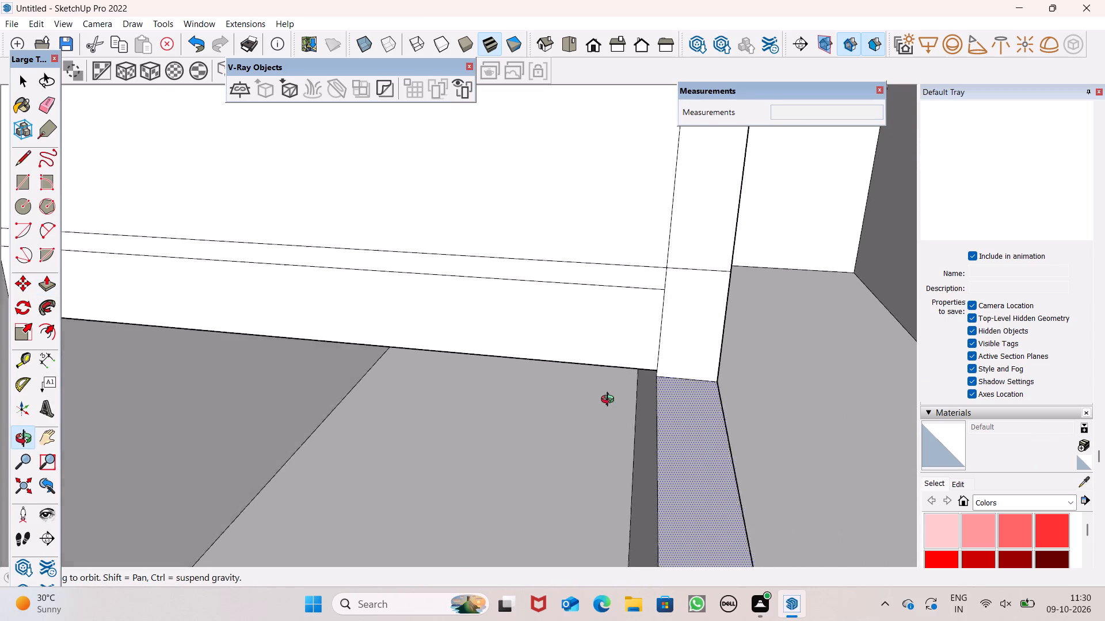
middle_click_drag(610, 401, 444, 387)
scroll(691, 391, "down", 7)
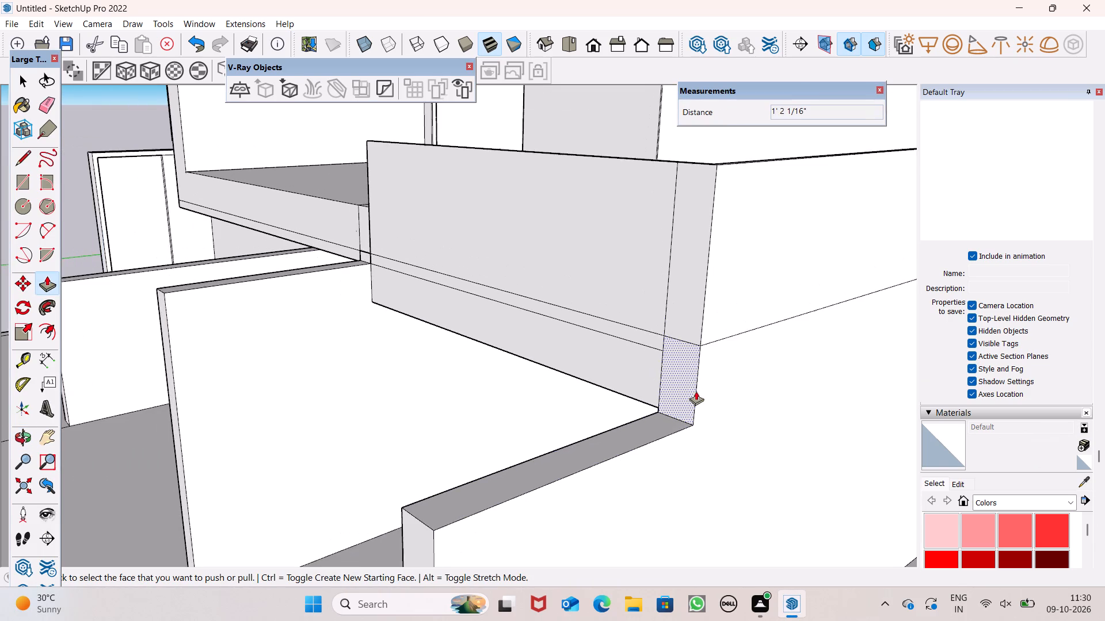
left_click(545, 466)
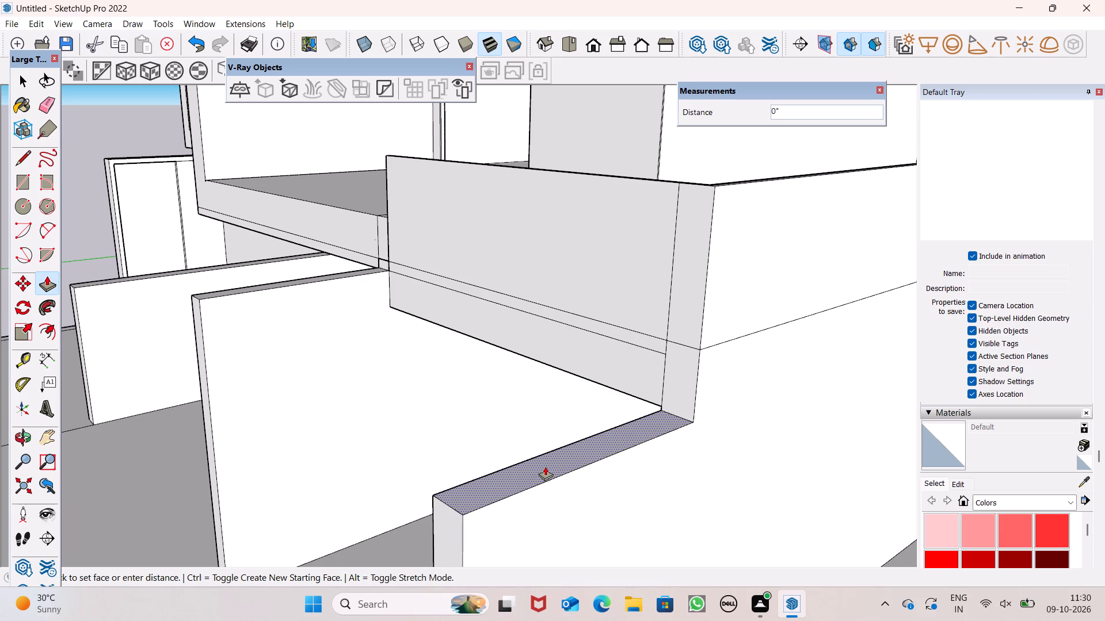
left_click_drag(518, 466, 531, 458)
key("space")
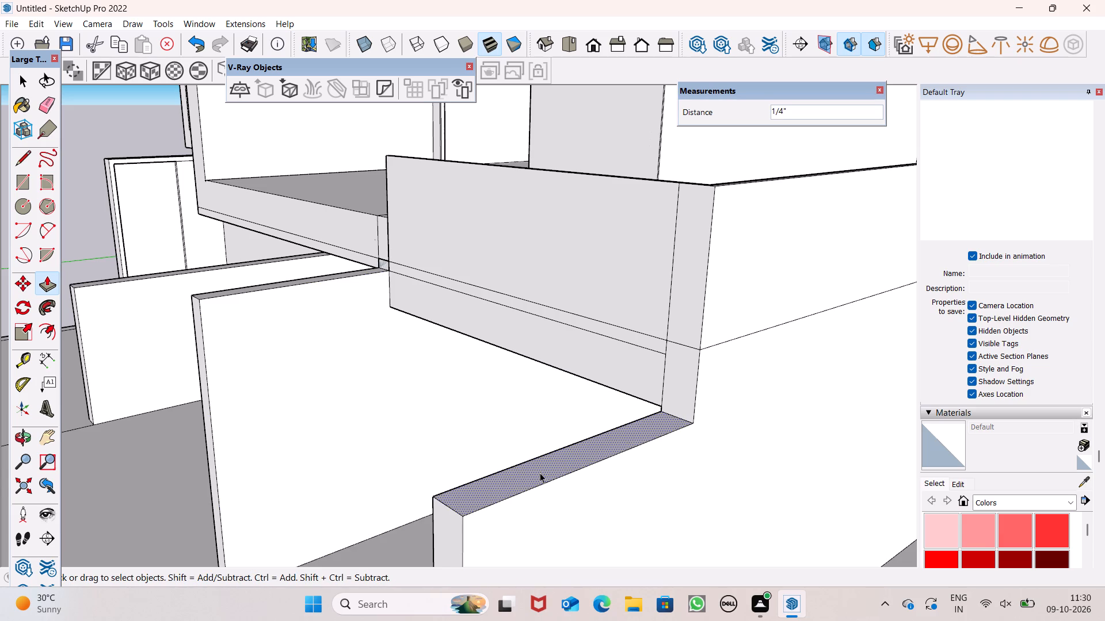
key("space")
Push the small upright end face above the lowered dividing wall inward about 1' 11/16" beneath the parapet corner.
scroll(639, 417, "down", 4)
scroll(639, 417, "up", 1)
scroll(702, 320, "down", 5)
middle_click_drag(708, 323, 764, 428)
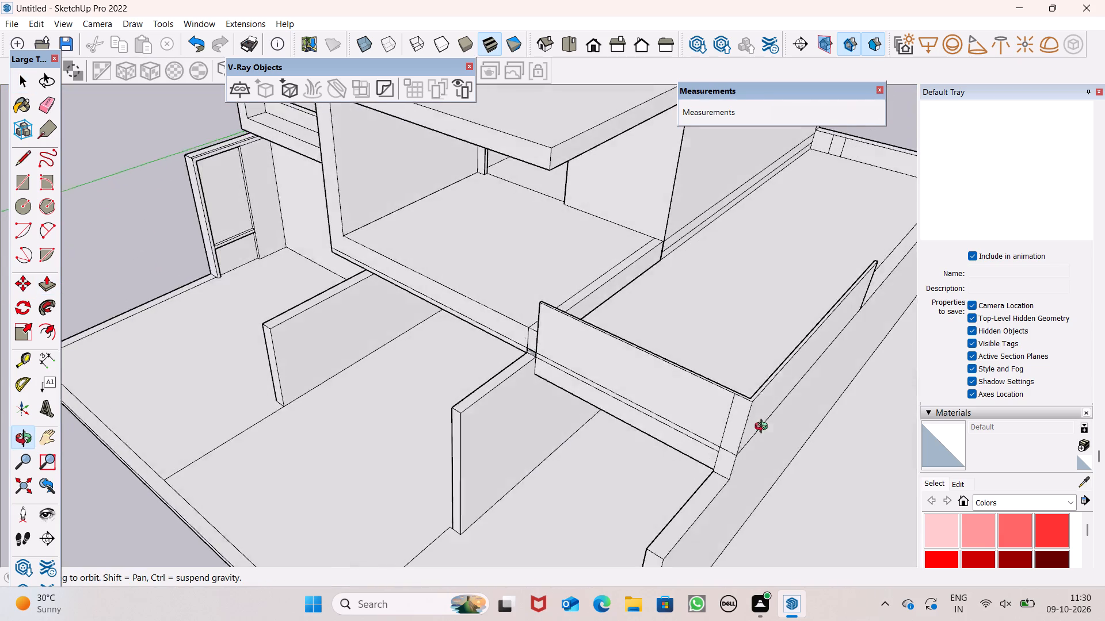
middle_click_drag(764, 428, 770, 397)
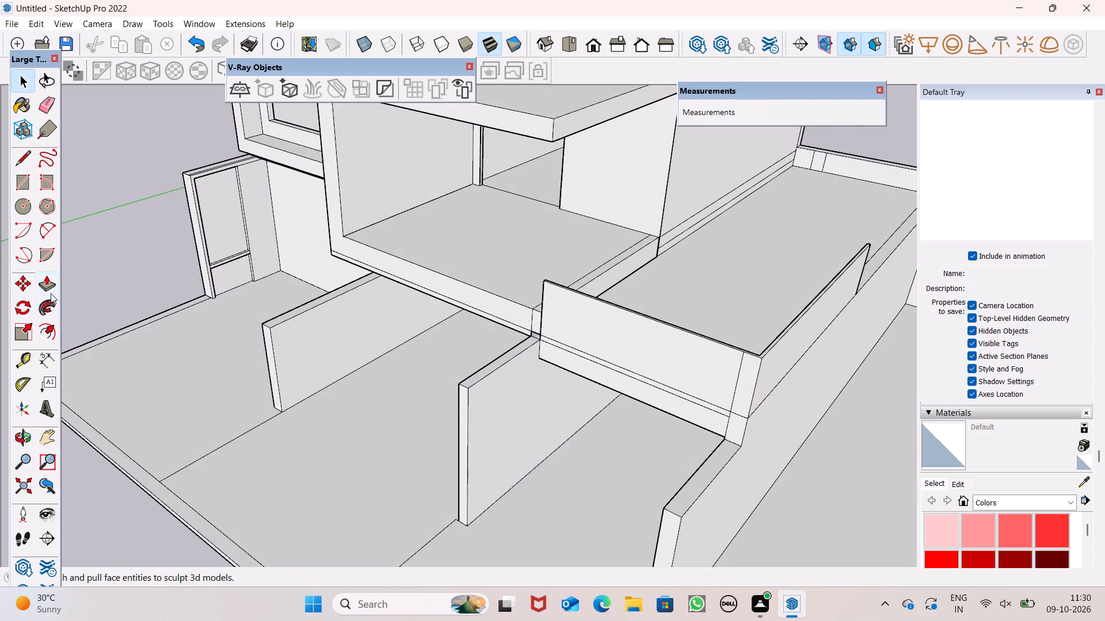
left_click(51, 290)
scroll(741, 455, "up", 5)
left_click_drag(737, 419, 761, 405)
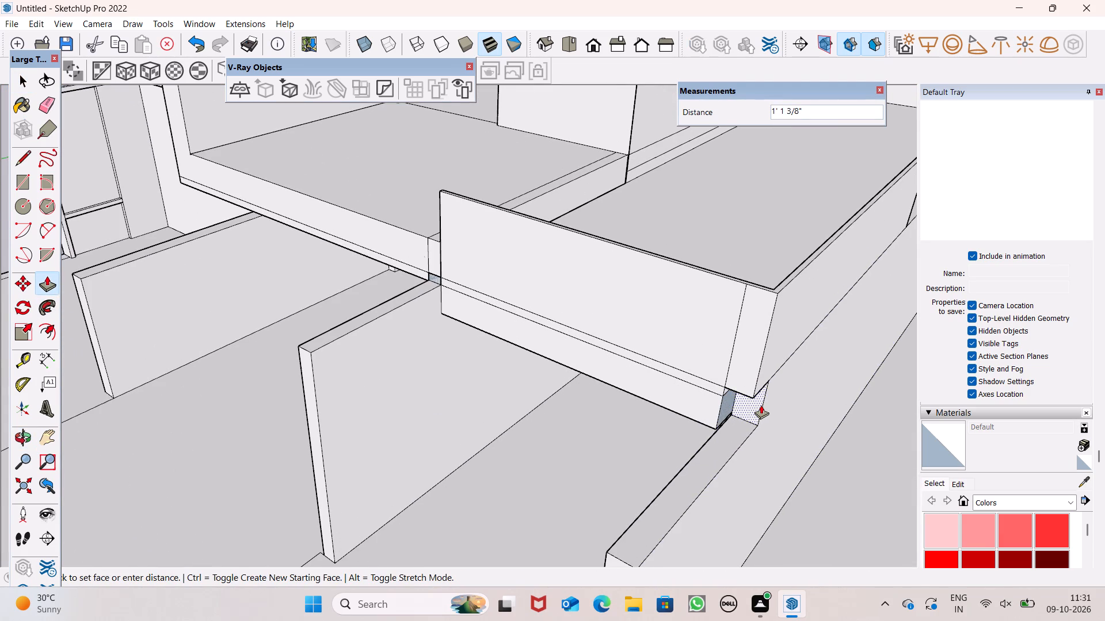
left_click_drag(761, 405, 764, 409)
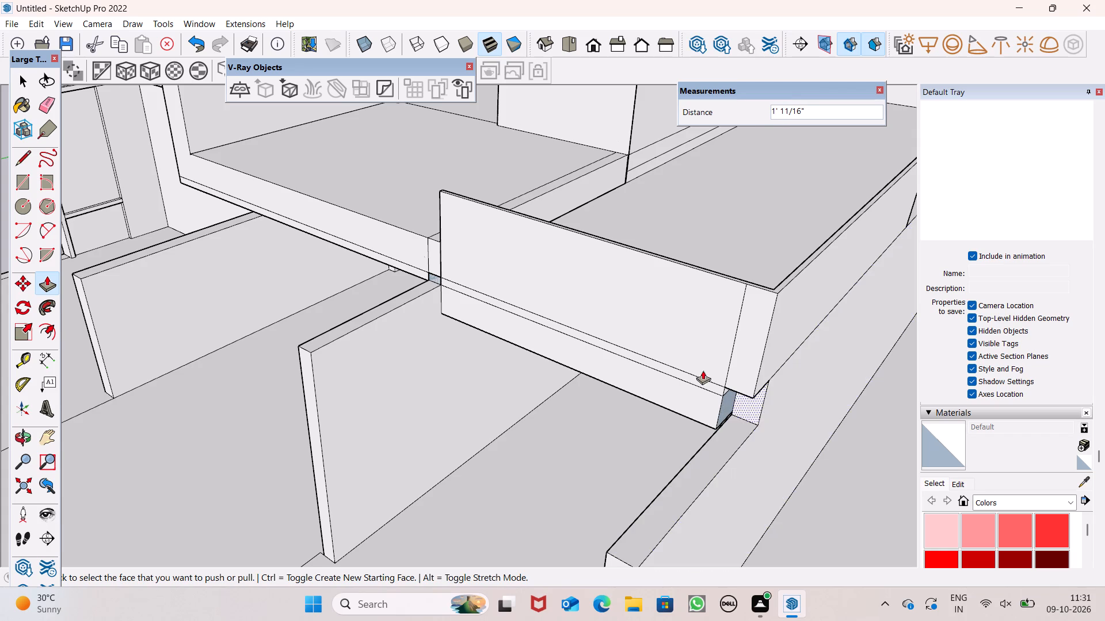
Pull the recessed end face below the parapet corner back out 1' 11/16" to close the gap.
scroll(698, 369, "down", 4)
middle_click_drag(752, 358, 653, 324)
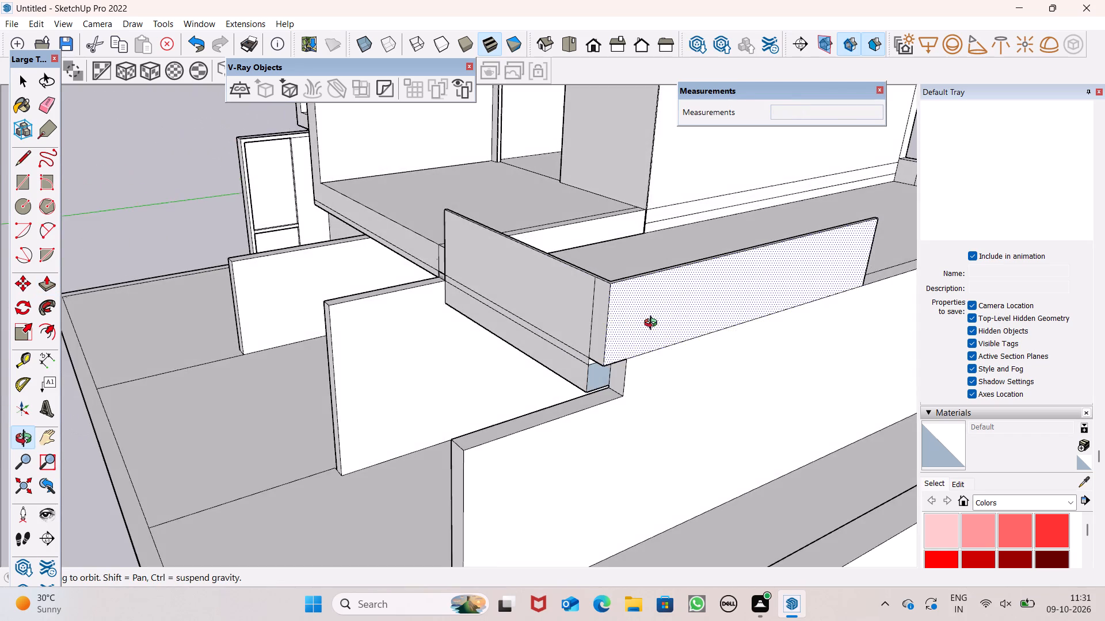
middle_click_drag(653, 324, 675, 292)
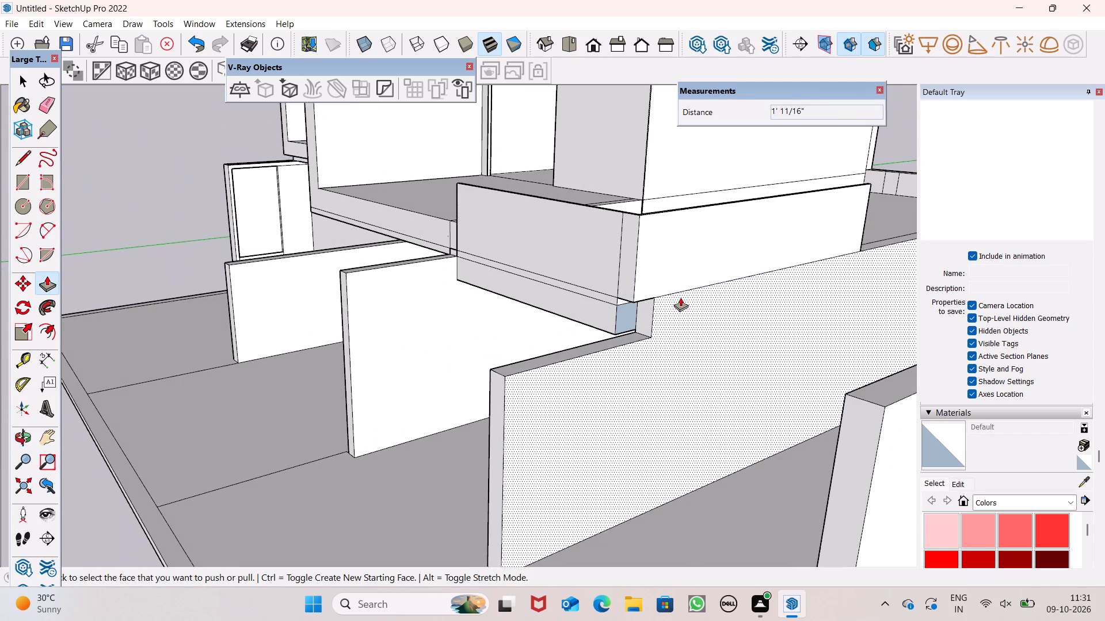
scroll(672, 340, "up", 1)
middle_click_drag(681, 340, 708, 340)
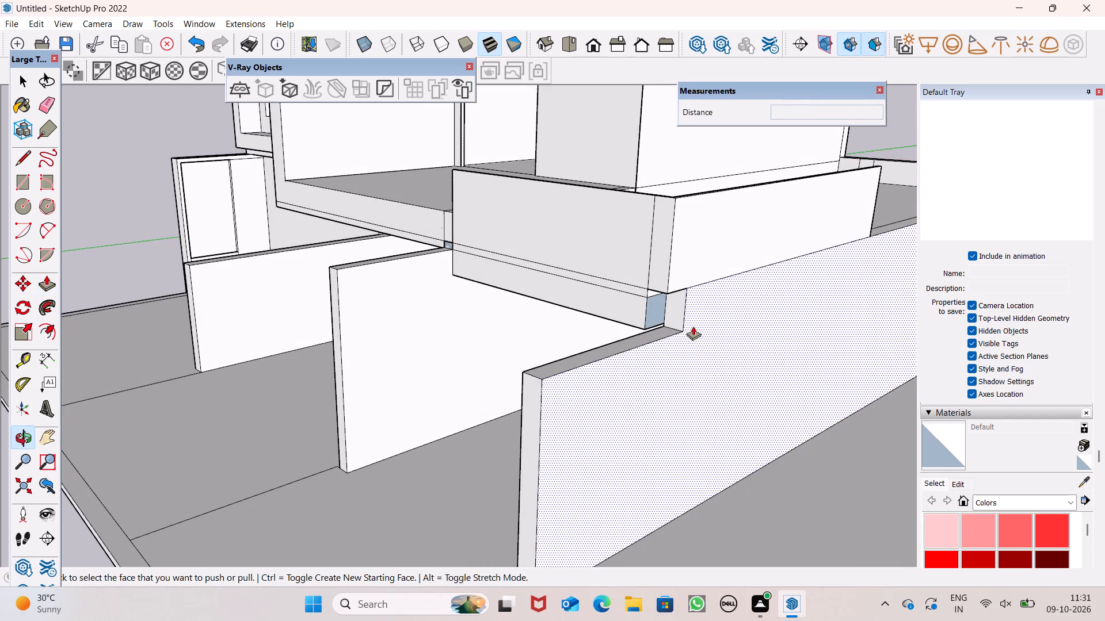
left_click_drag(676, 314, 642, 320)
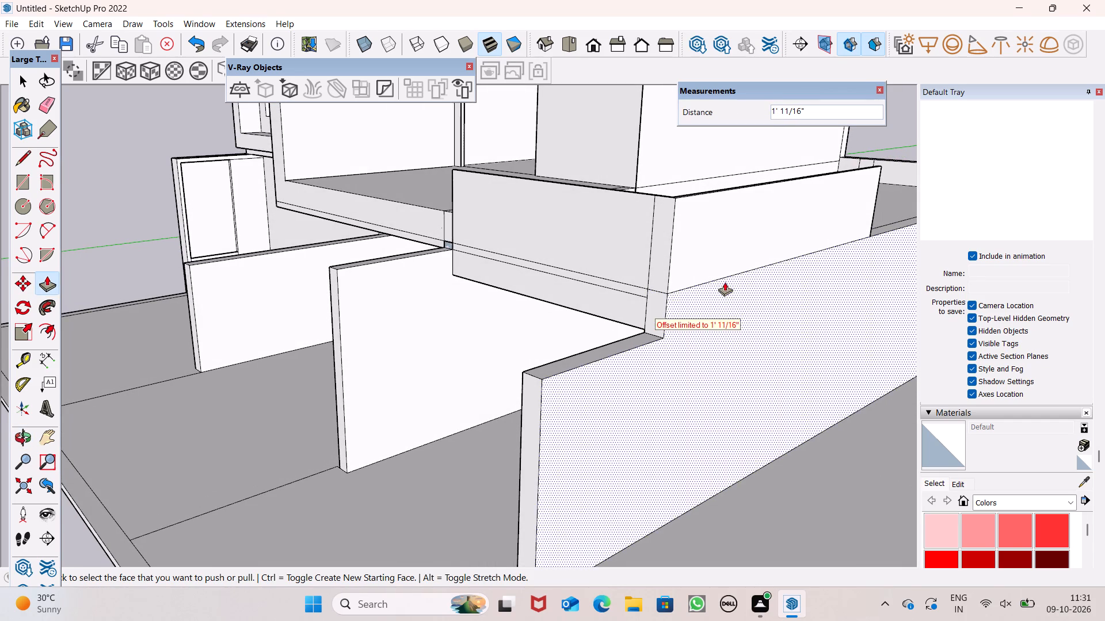
Align the small end face above the lowered dividing wall flush with the front parapet's outer face.
middle_click_drag(738, 312, 824, 304)
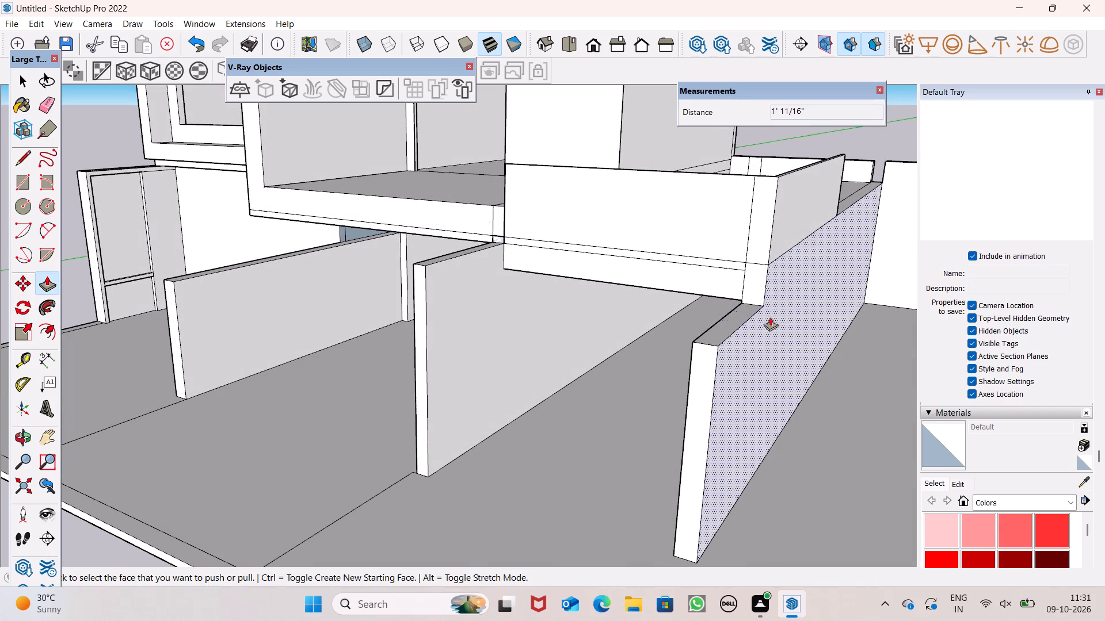
scroll(781, 299, "up", 10)
middle_click_drag(761, 325, 838, 311)
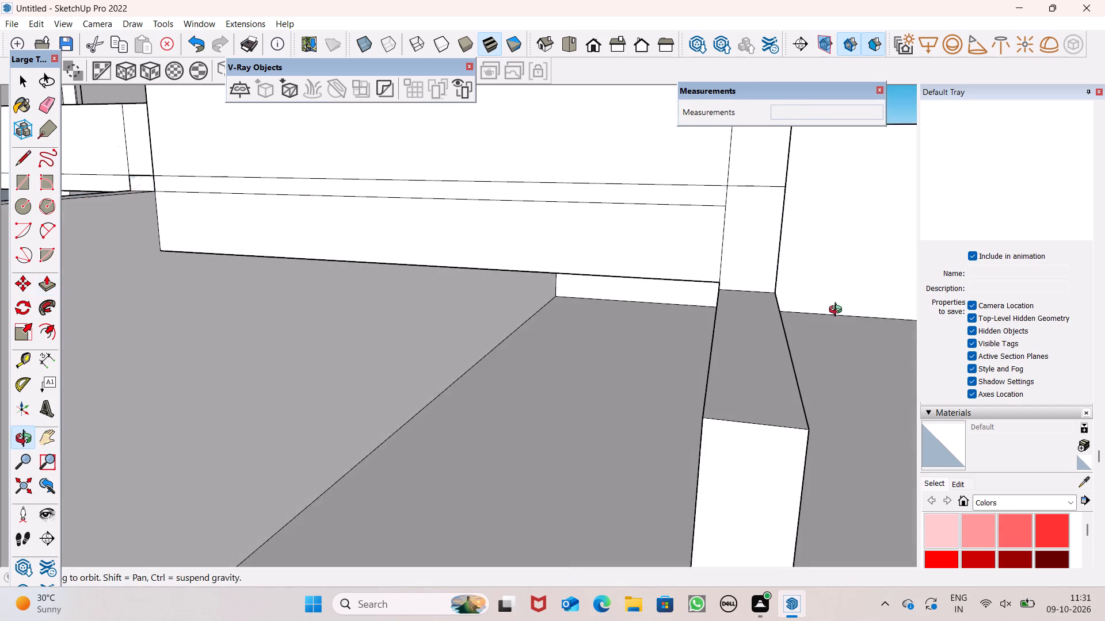
middle_click_drag(838, 311, 835, 306)
left_click_drag(736, 247, 692, 217)
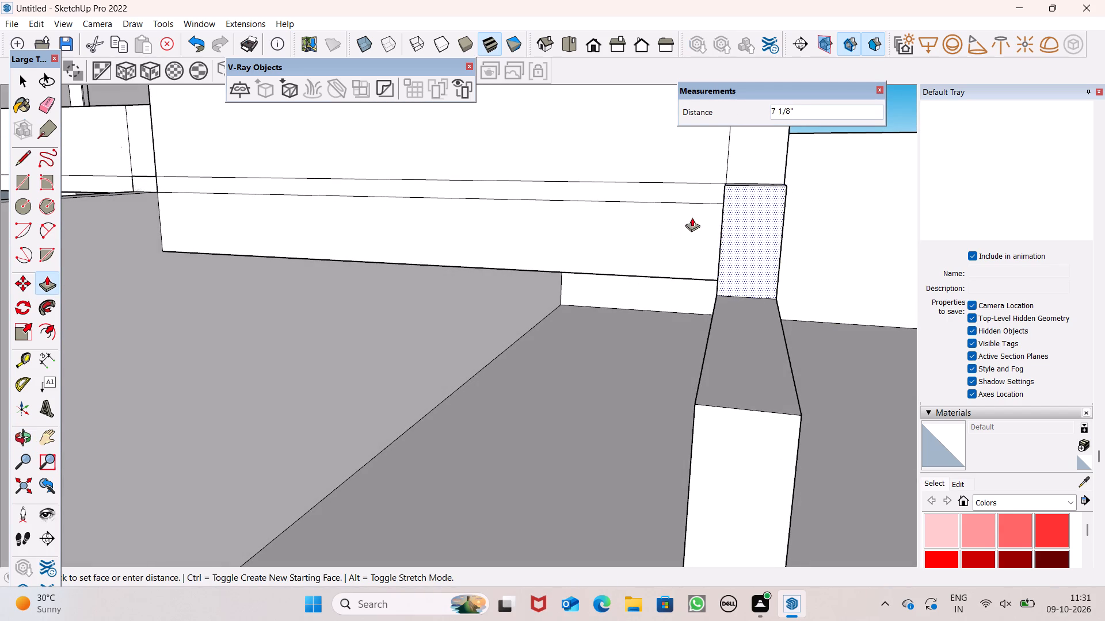
left_click_drag(692, 217, 615, 201)
scroll(600, 264, "down", 2)
middle_click_drag(694, 304, 697, 304)
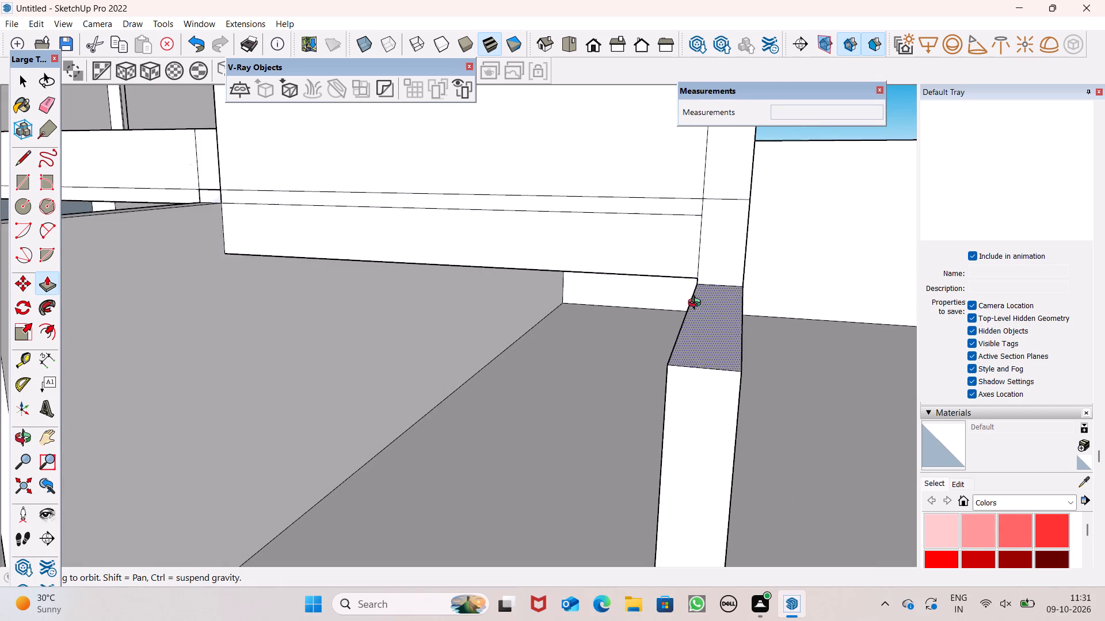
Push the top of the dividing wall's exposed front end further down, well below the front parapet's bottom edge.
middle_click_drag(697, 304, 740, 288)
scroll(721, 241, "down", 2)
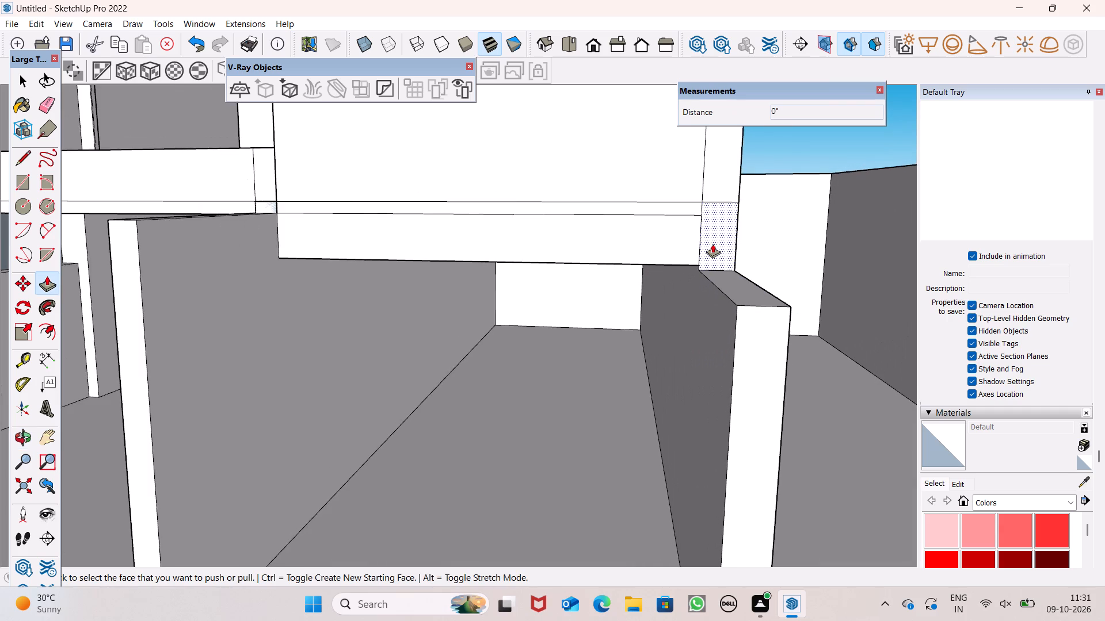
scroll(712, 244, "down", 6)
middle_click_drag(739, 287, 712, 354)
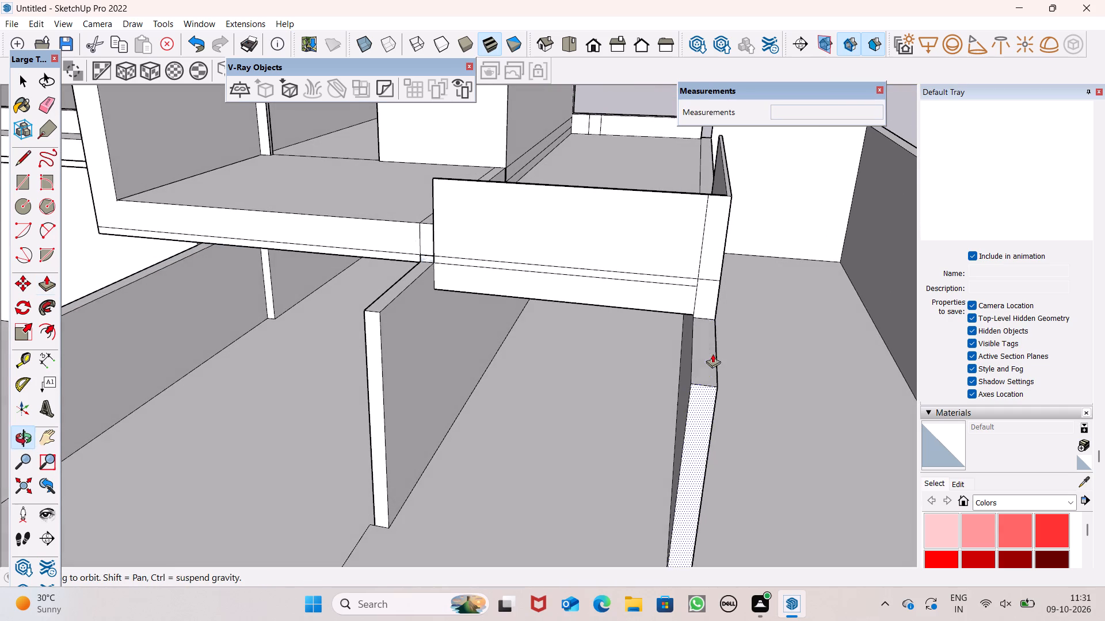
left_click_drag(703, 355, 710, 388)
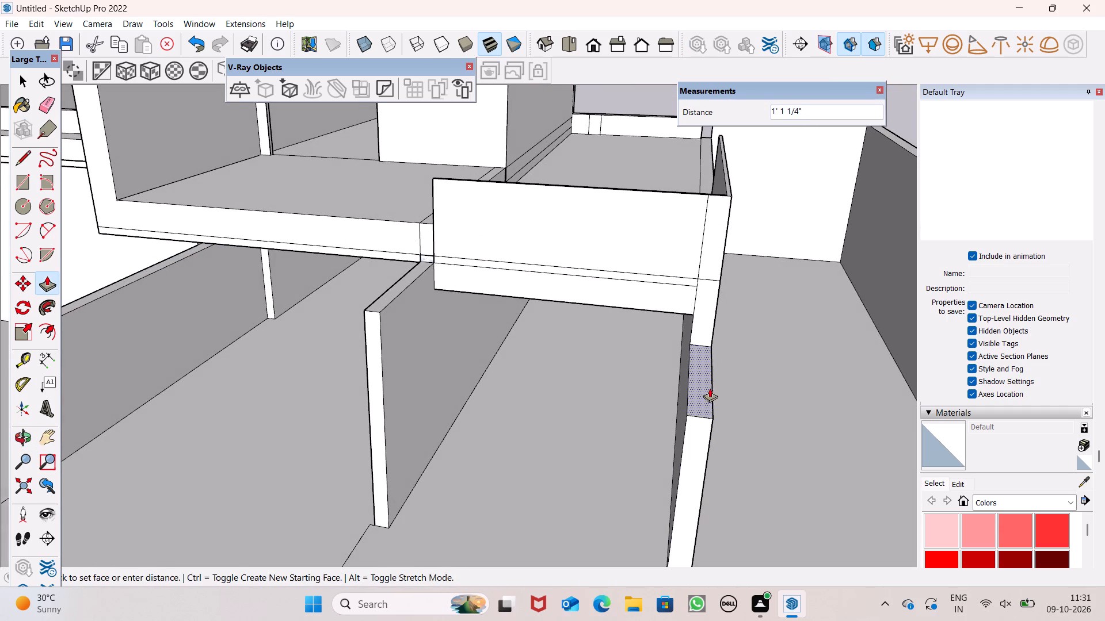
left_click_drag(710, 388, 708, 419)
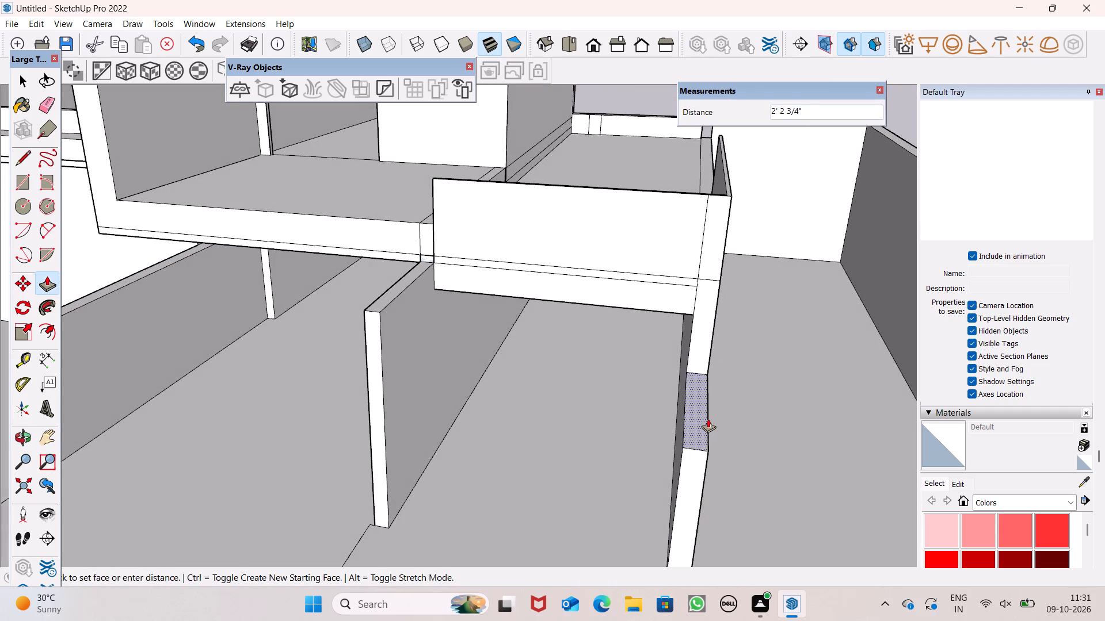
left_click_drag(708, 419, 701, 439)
Draw a 9" line across the dividing wall's upper end face, level with the front parapet's bottom edge.
middle_click_drag(710, 430, 648, 339)
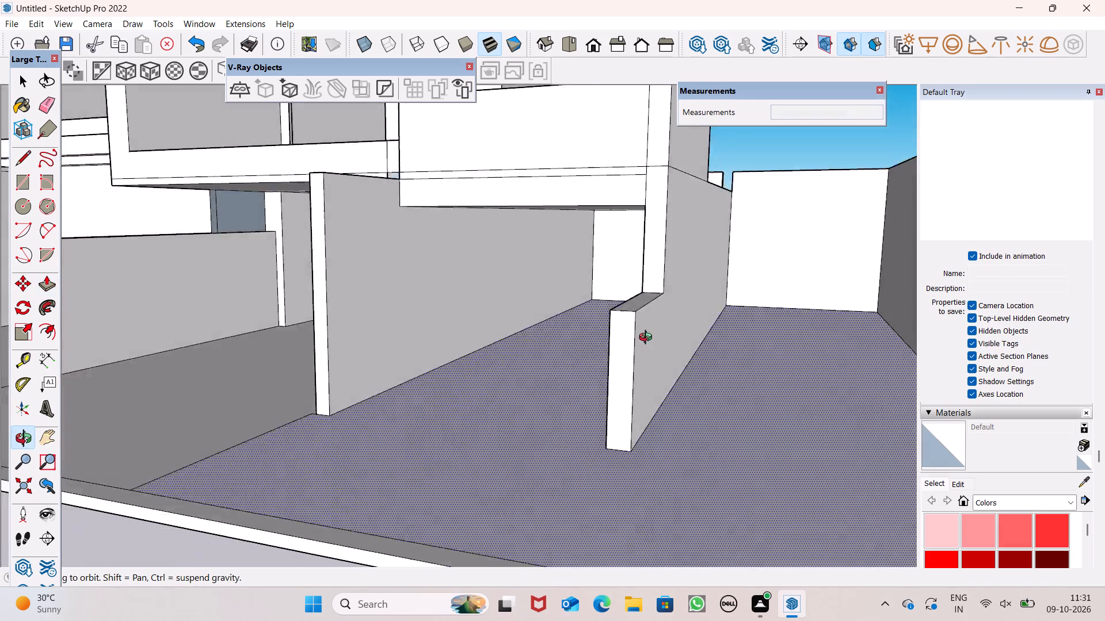
middle_click_drag(648, 339, 642, 347)
left_click(21, 167)
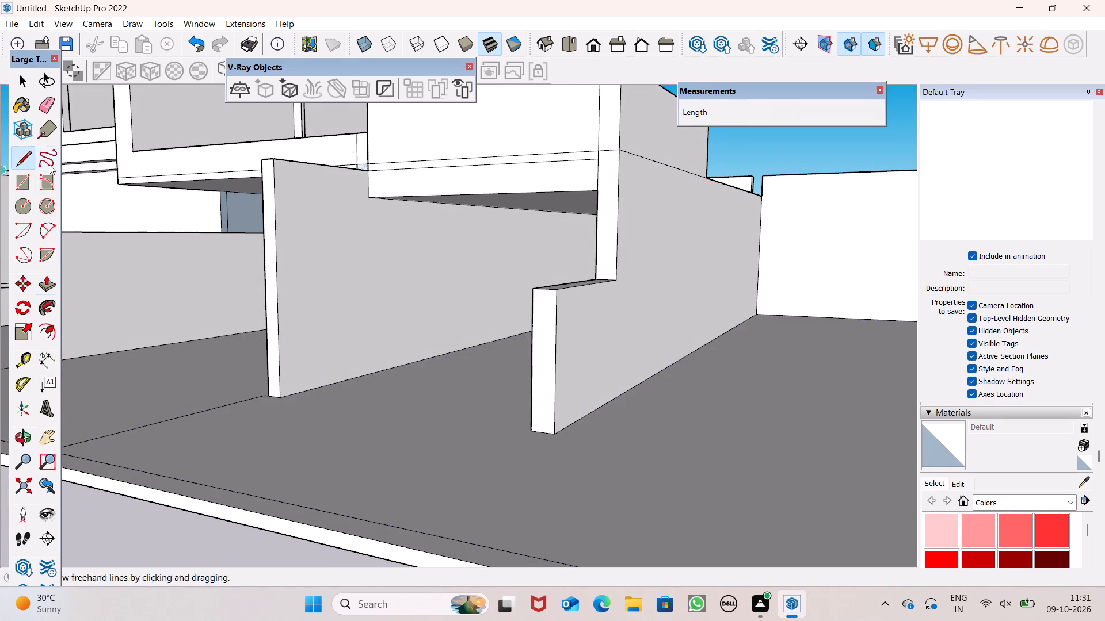
scroll(369, 191, "up", 5)
left_click_drag(661, 190, 672, 190)
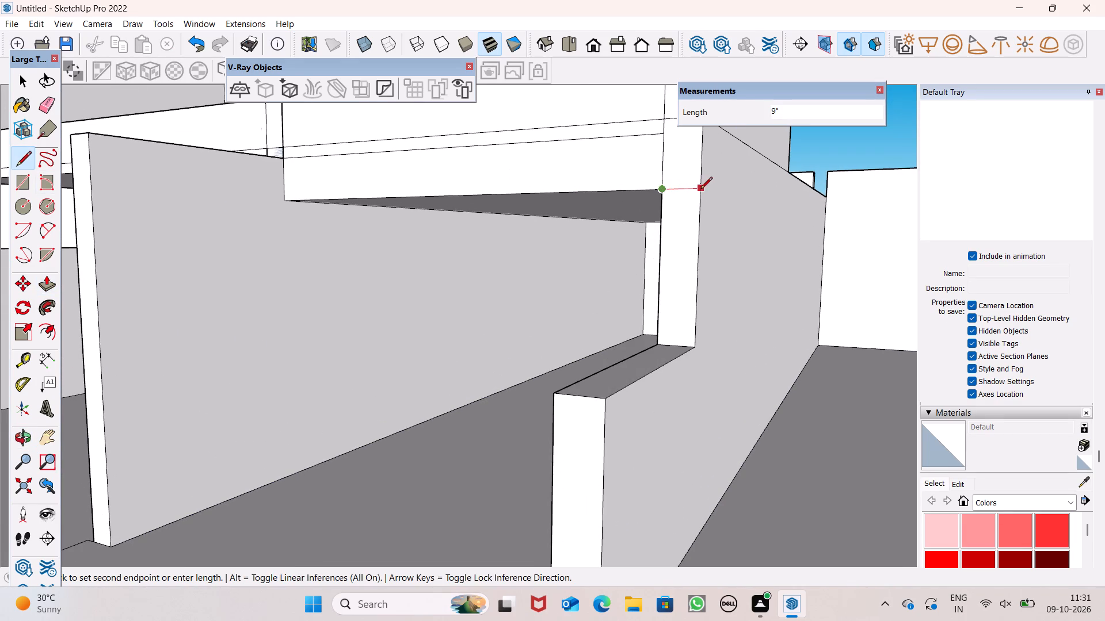
left_click(698, 190)
scroll(550, 200, "down", 2)
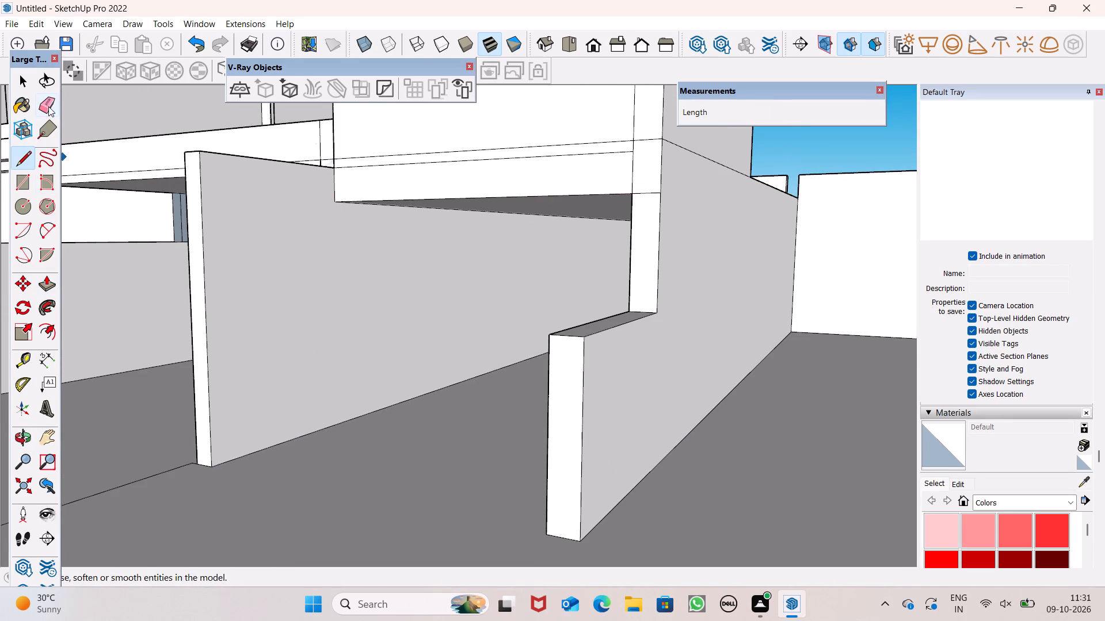
Erase the dividing wall beneath the parapet corner, including its stepped front end and the loose edges left on the floor.
left_click(49, 106)
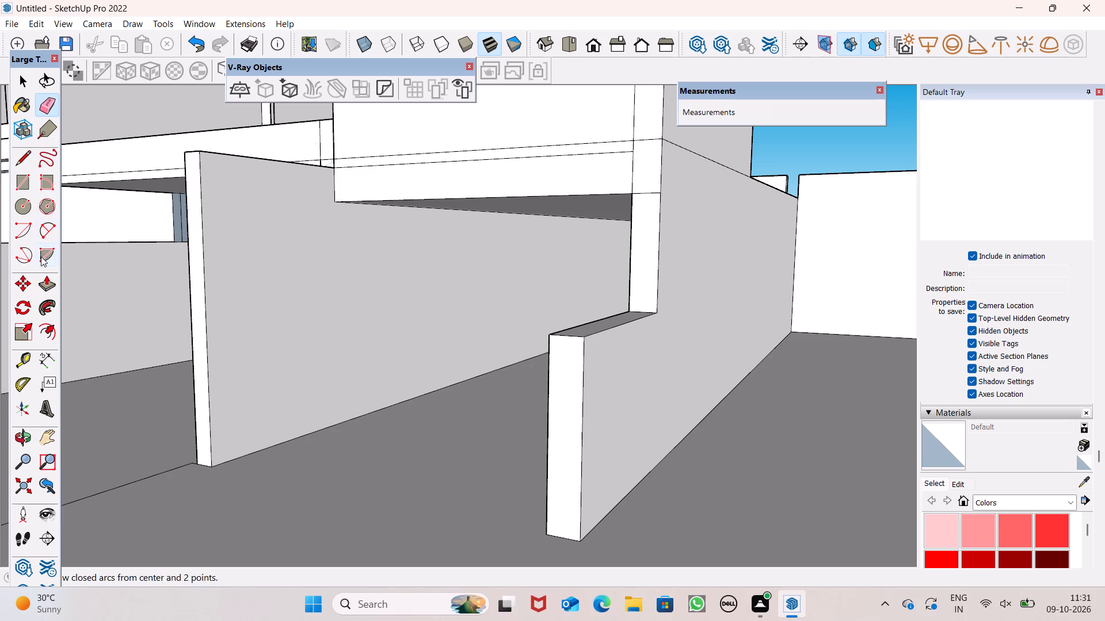
left_click(51, 108)
left_click_drag(635, 241, 636, 241)
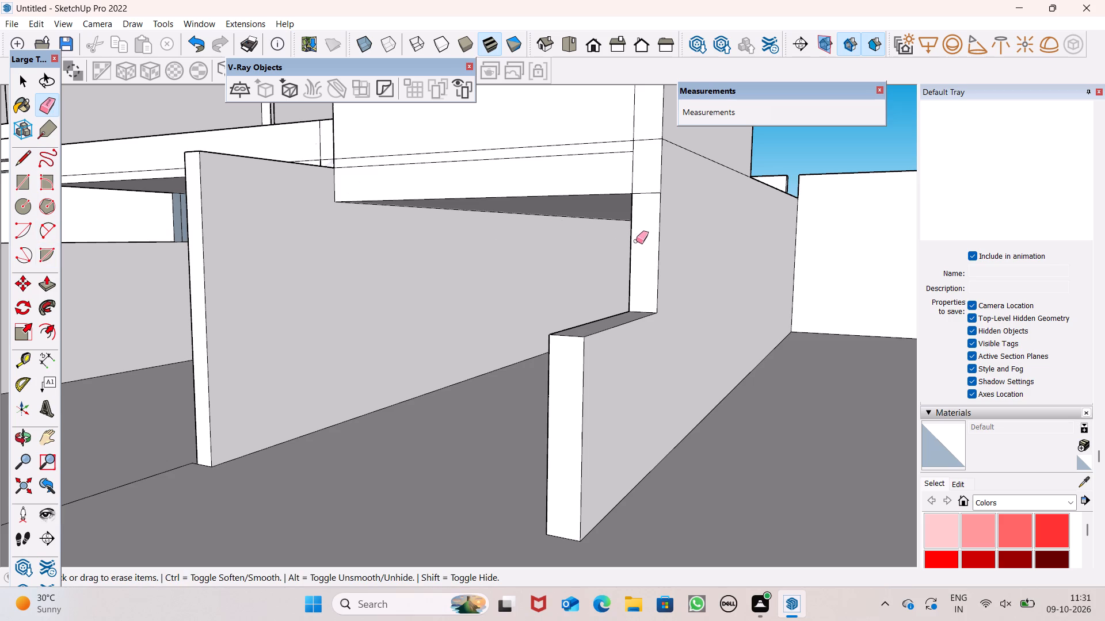
left_click_drag(636, 241, 628, 241)
middle_click_drag(652, 251, 773, 254)
scroll(663, 182, "down", 3)
middle_click_drag(803, 239, 782, 156)
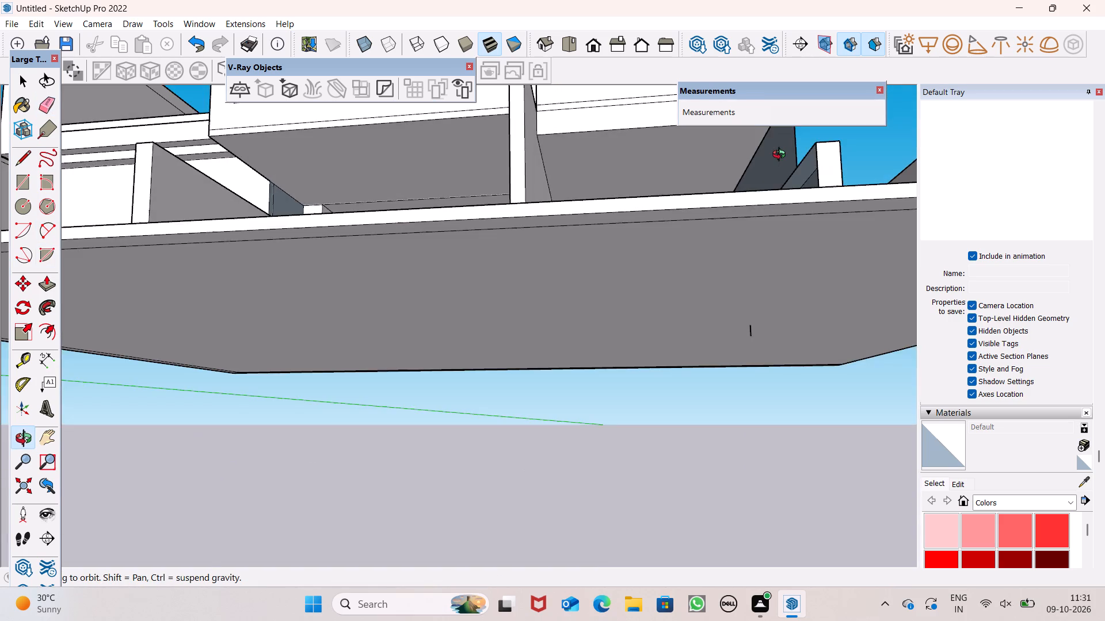
middle_click_drag(782, 156, 747, 224)
left_click_drag(763, 355, 762, 360)
left_click_drag(756, 365, 757, 372)
left_click_drag(797, 331, 786, 367)
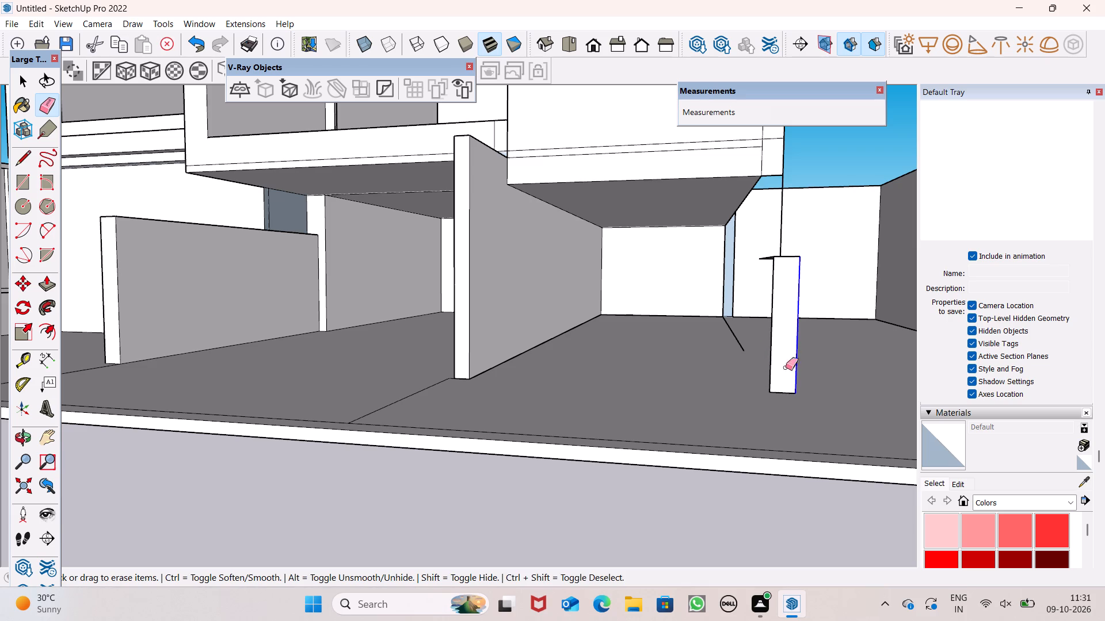
left_click_drag(786, 367, 772, 302)
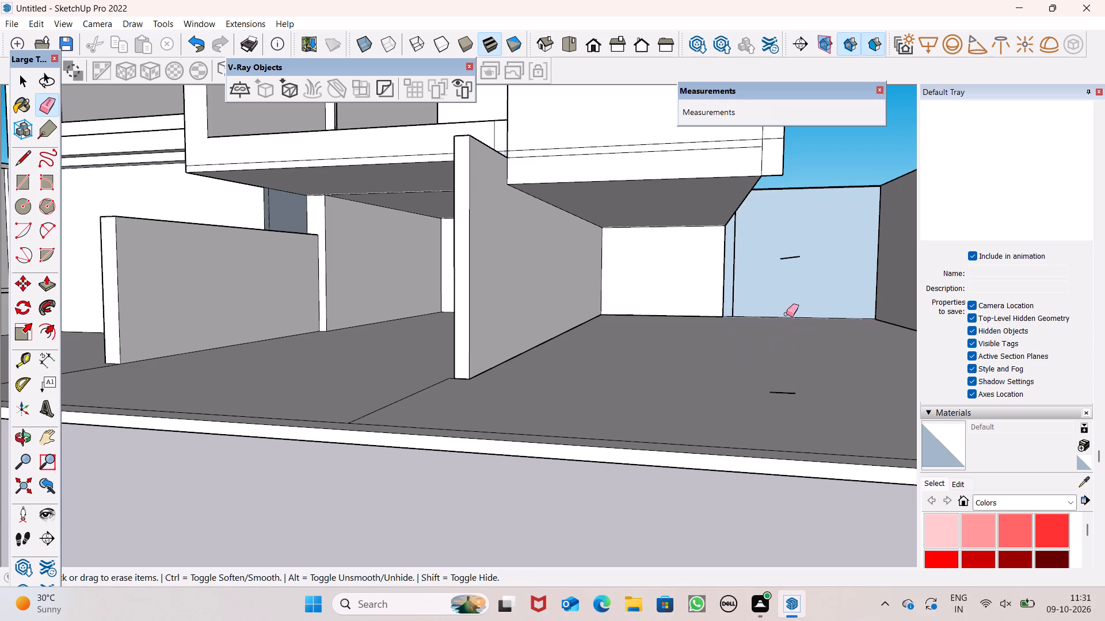
middle_click_drag(789, 314, 783, 346)
left_click_drag(787, 330, 773, 473)
scroll(807, 438, "up", 1)
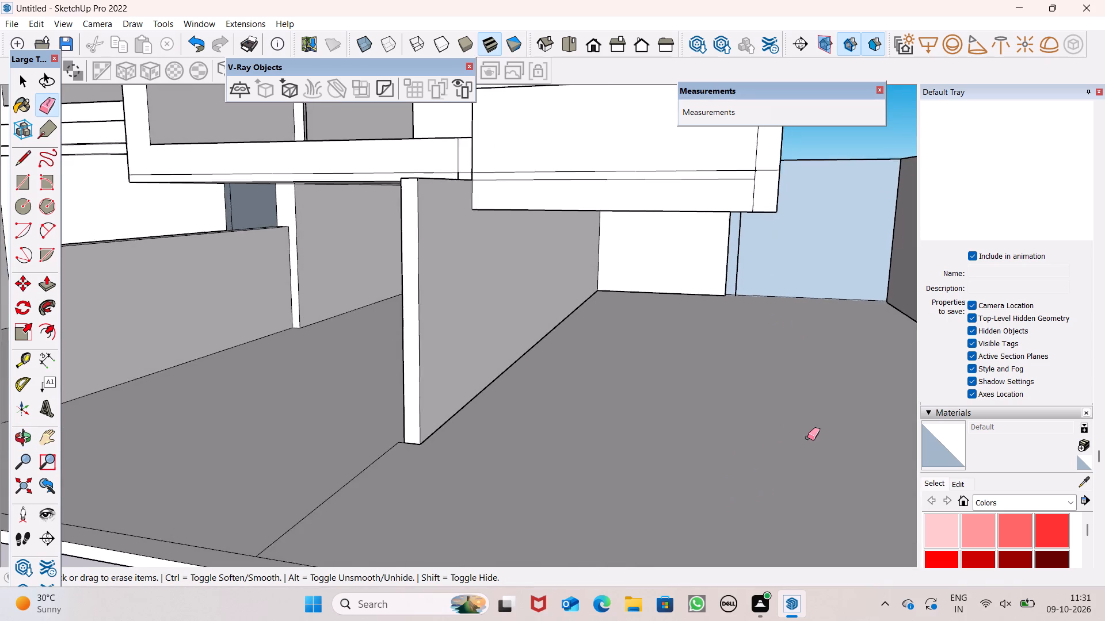
Draw a rectangle about 34' 7" by 1' 4 7/16" over the open strip beneath the side parapet, from its front corner to the rear wall.
middle_click_drag(749, 449, 664, 450)
scroll(649, 366, "down", 3)
middle_click_drag(593, 351, 477, 342)
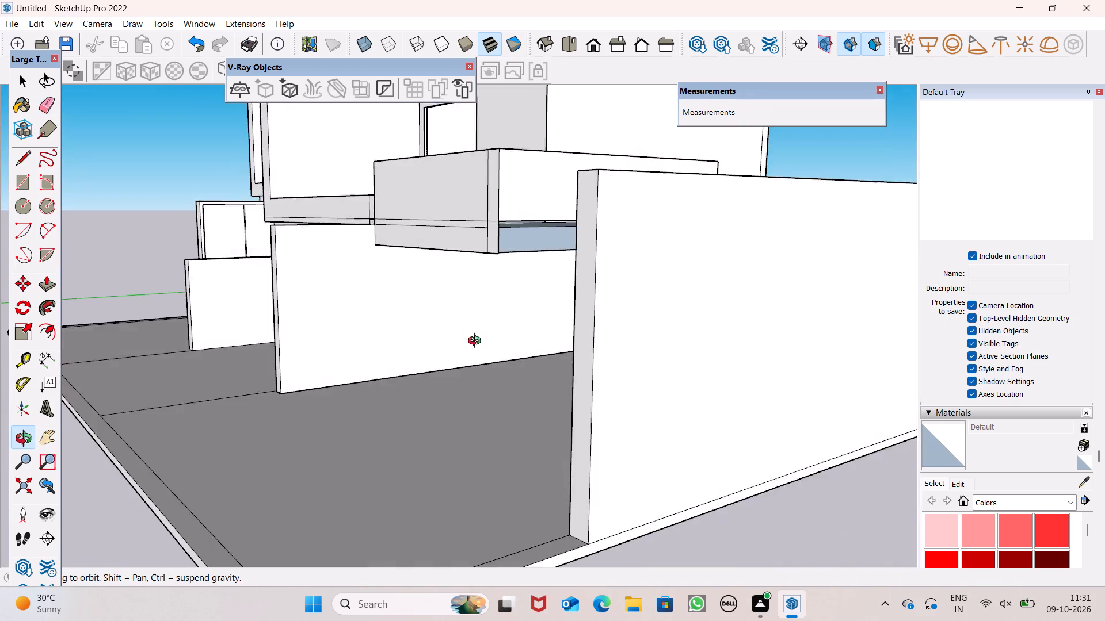
middle_click_drag(477, 342, 492, 396)
left_click(28, 178)
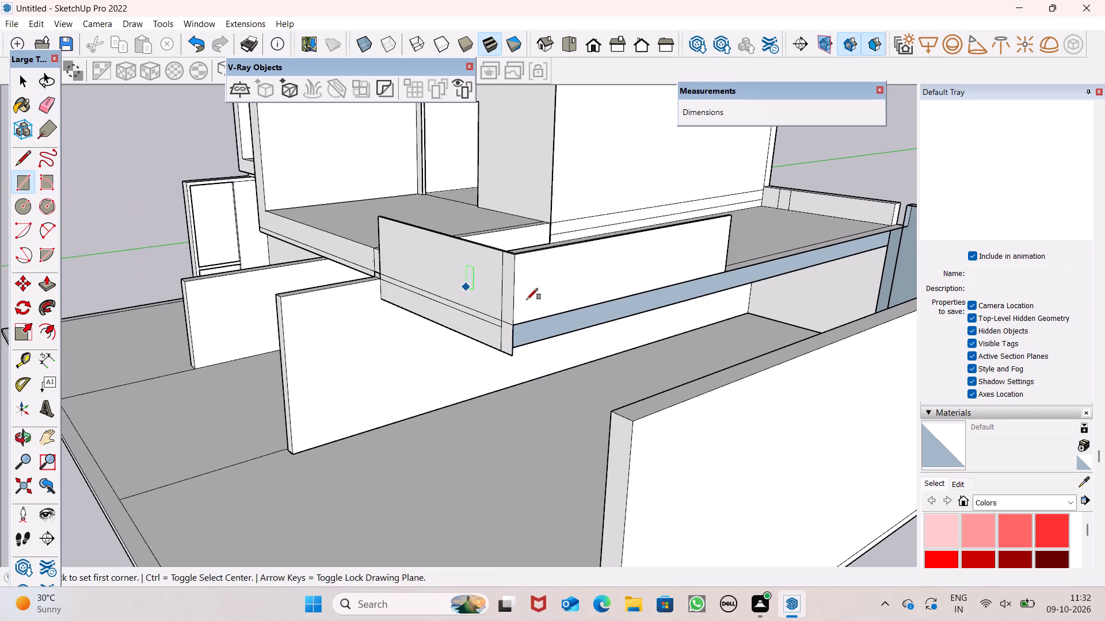
middle_click_drag(618, 339, 528, 350)
scroll(482, 386, "up", 1)
middle_click_drag(482, 385, 414, 375)
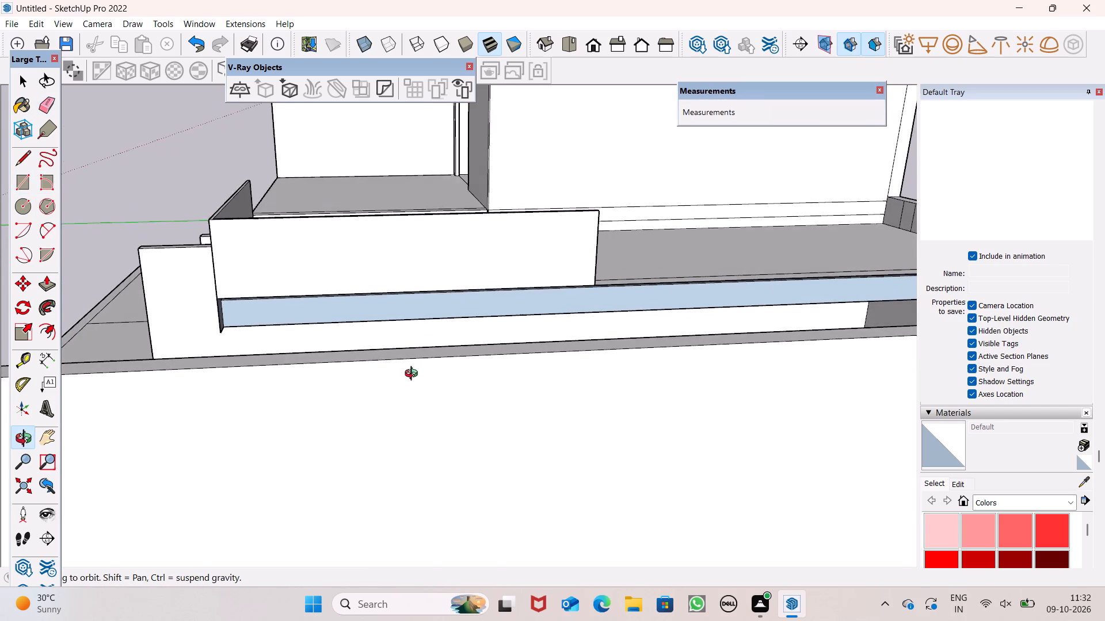
middle_click_drag(414, 375, 430, 423)
scroll(326, 424, "up", 2)
left_click(220, 387)
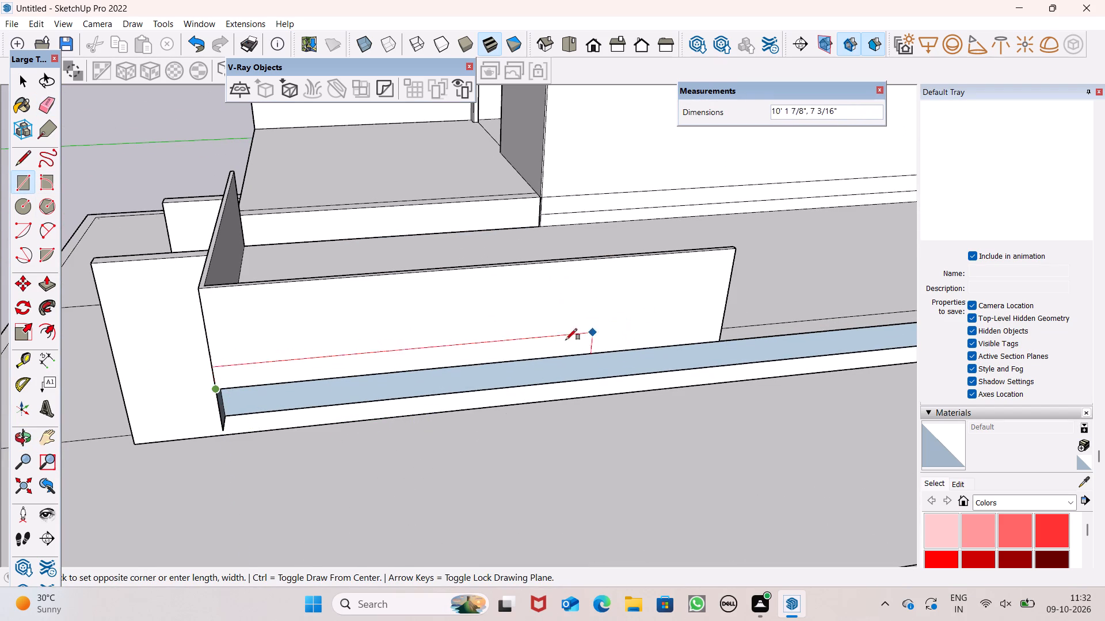
scroll(563, 350, "down", 6)
scroll(712, 392, "down", 5)
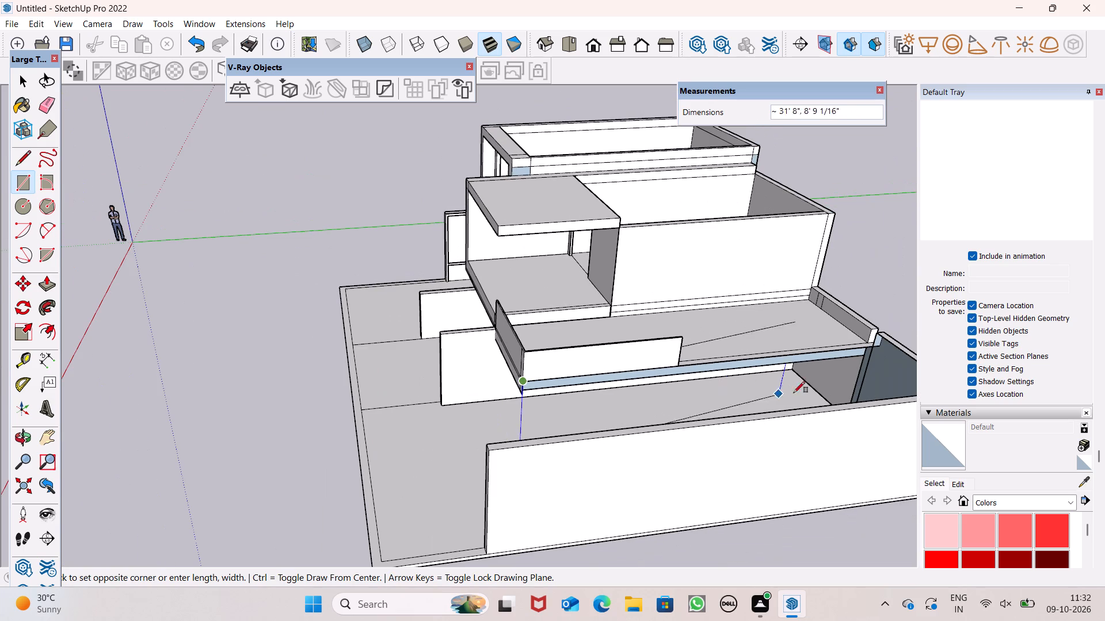
middle_click_drag(862, 370, 750, 294)
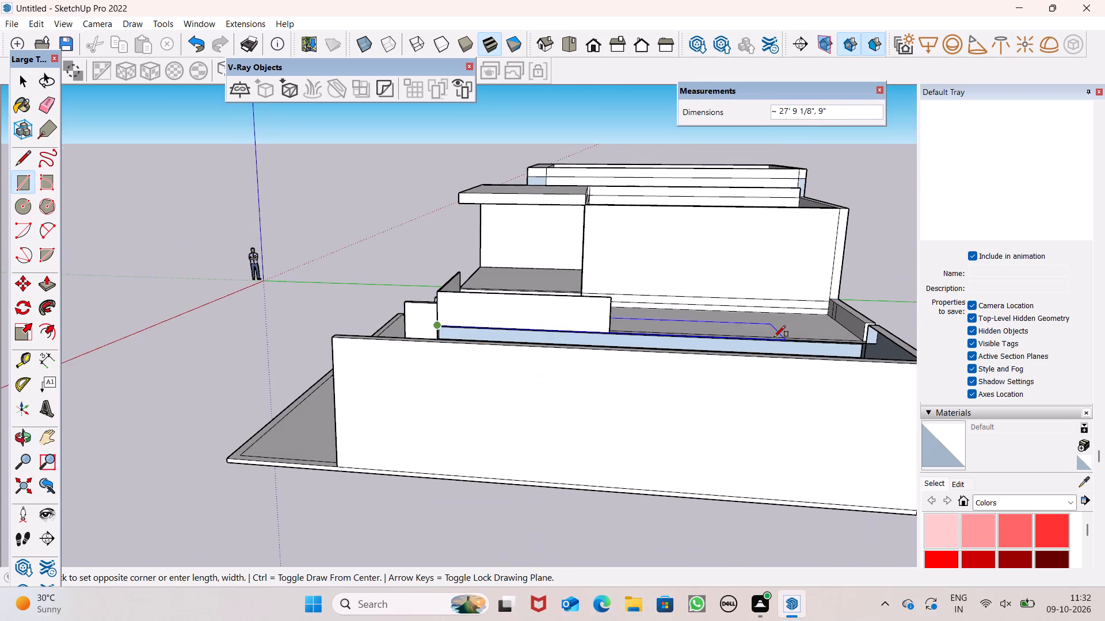
scroll(808, 327, "up", 1)
scroll(849, 363, "up", 8)
middle_click_drag(887, 366, 901, 428)
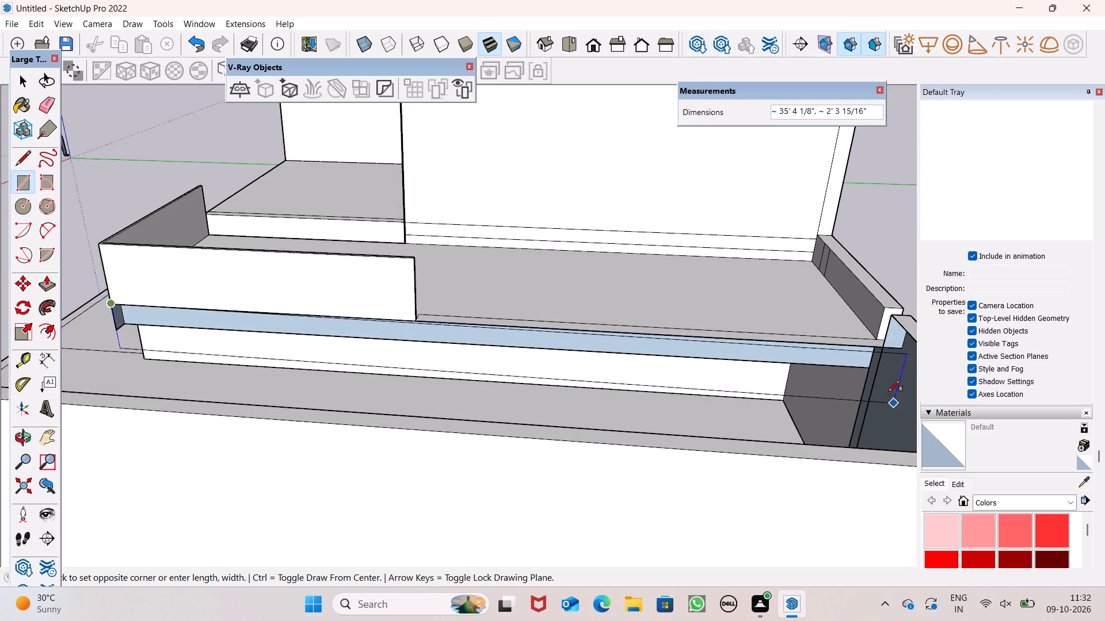
scroll(888, 390, "up", 7)
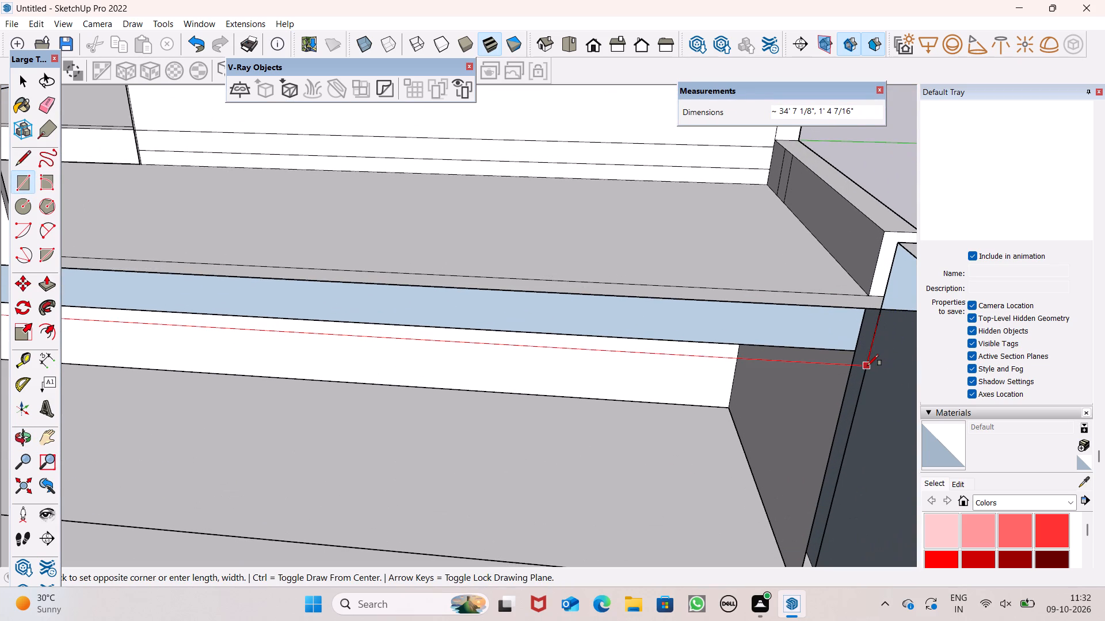
left_click(867, 366)
Erase the leftover vertical edge on the rear wall where the removed dividing wall met it.
scroll(633, 333, "down", 8)
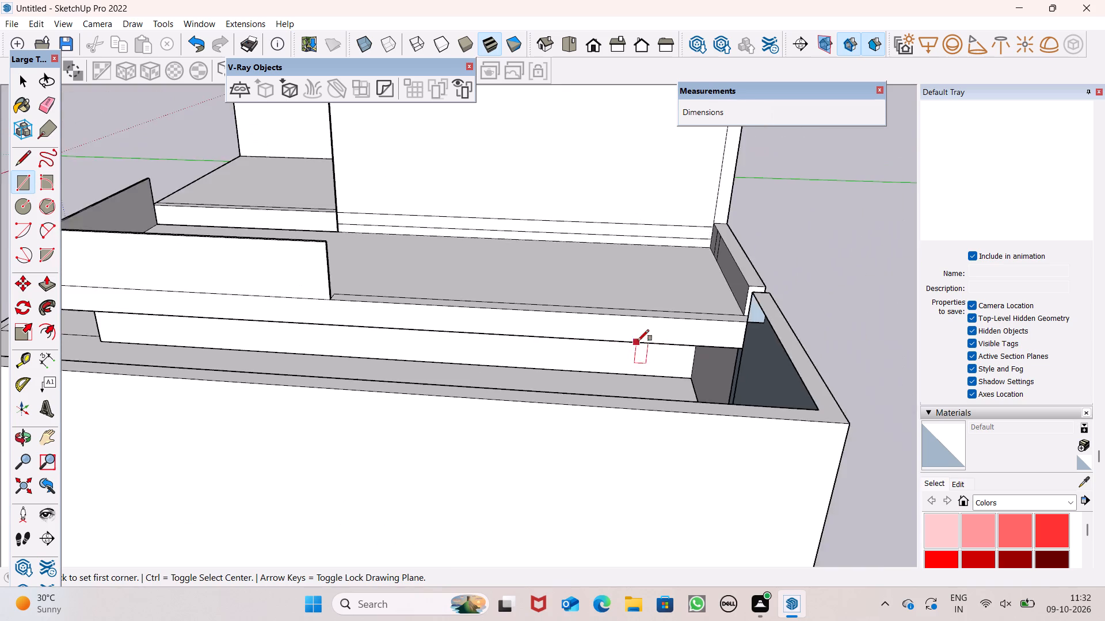
middle_click_drag(659, 352, 863, 359)
scroll(343, 344, "down", 5)
middle_click_drag(410, 378, 629, 355)
scroll(639, 220, "up", 5)
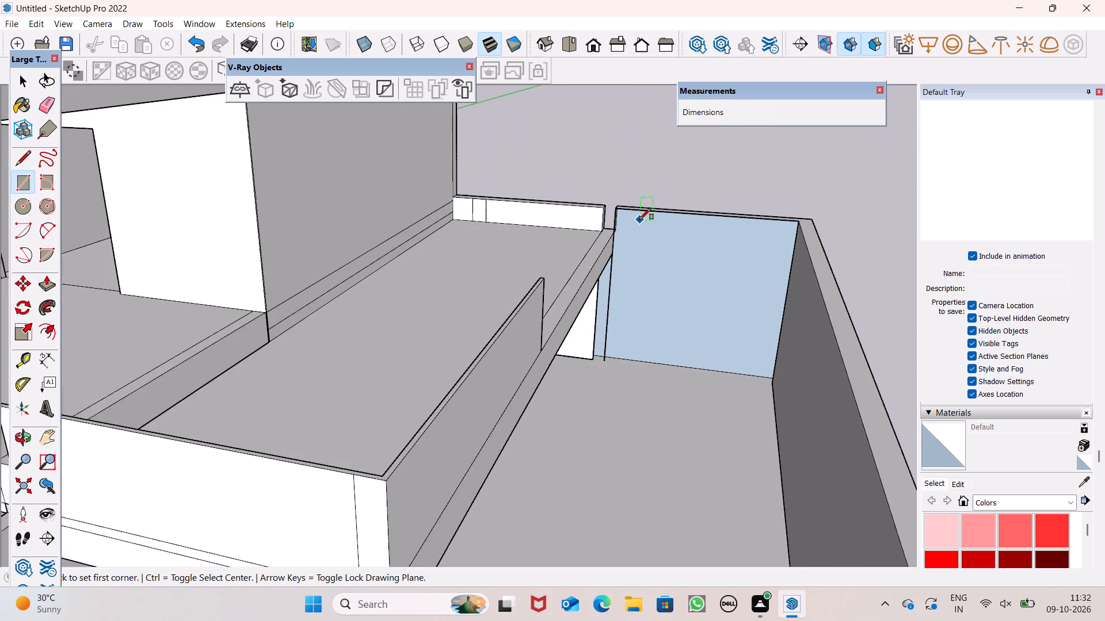
scroll(637, 259, "up", 1)
middle_click_drag(649, 242, 657, 154)
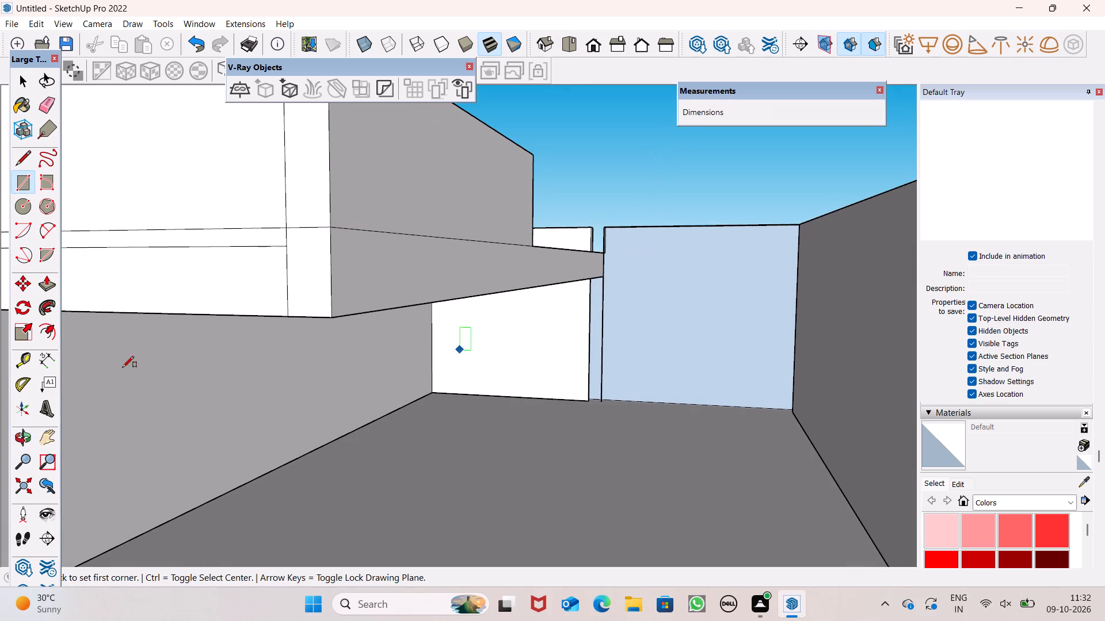
left_click(47, 105)
scroll(554, 327, "up", 4)
left_click_drag(646, 333, 613, 355)
scroll(634, 354, "down", 5)
middle_click_drag(633, 356, 641, 277)
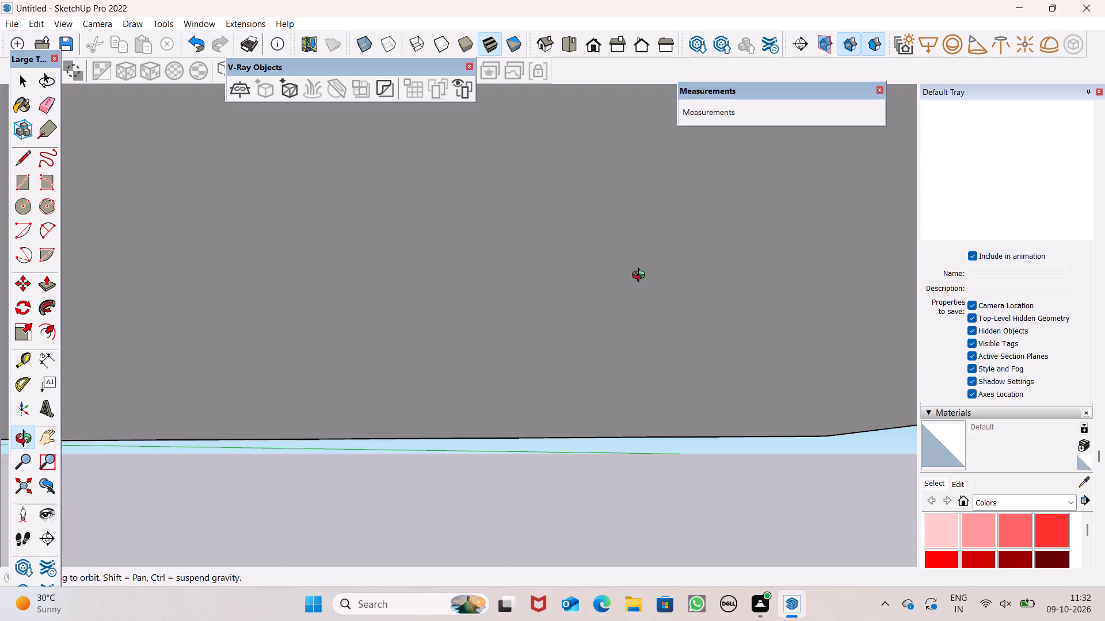
middle_click_drag(641, 277, 651, 407)
Draw a rectangle about 10' 5" wide over the rear wall's reversed face, from its top corner beside the slab to the floor corner.
left_click(14, 188)
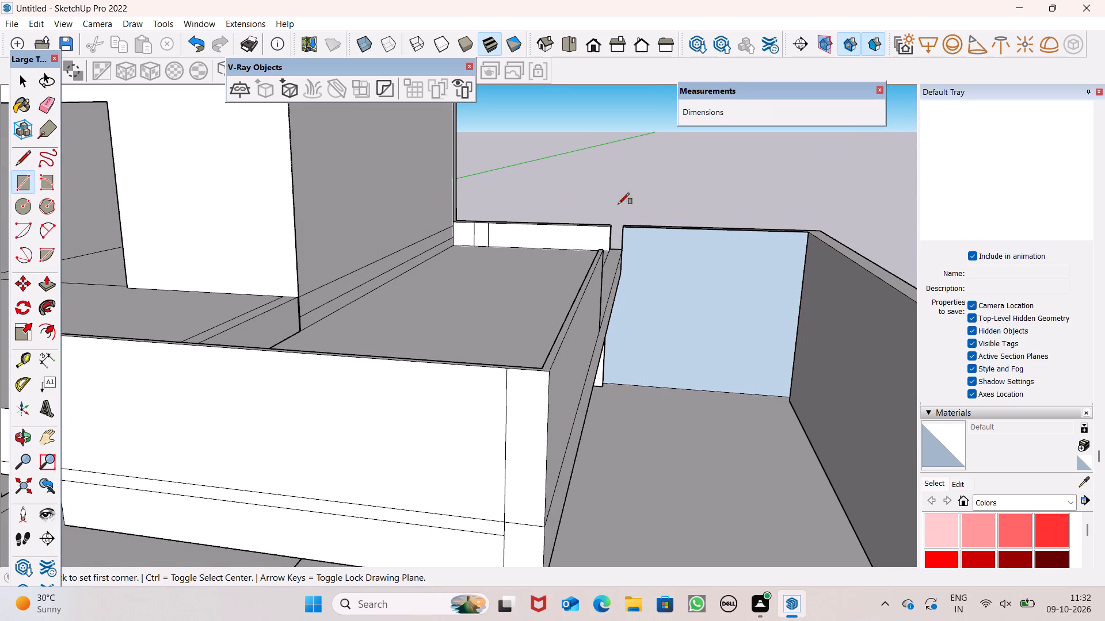
left_click_drag(623, 231, 638, 239)
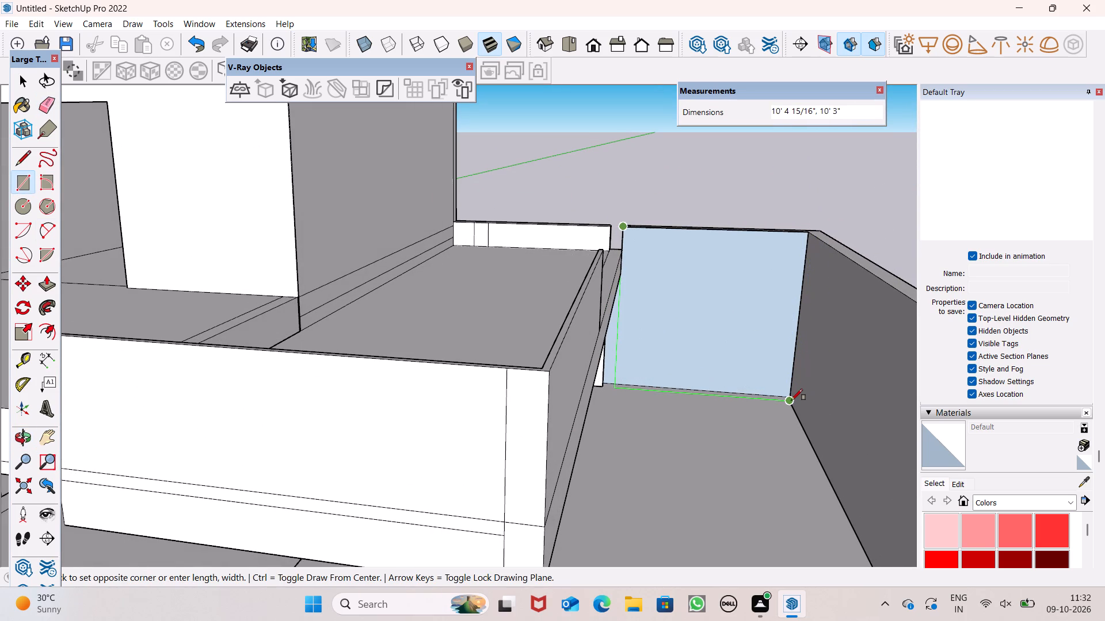
scroll(792, 397, "up", 6)
scroll(792, 397, "down", 1)
scroll(792, 397, "up", 1)
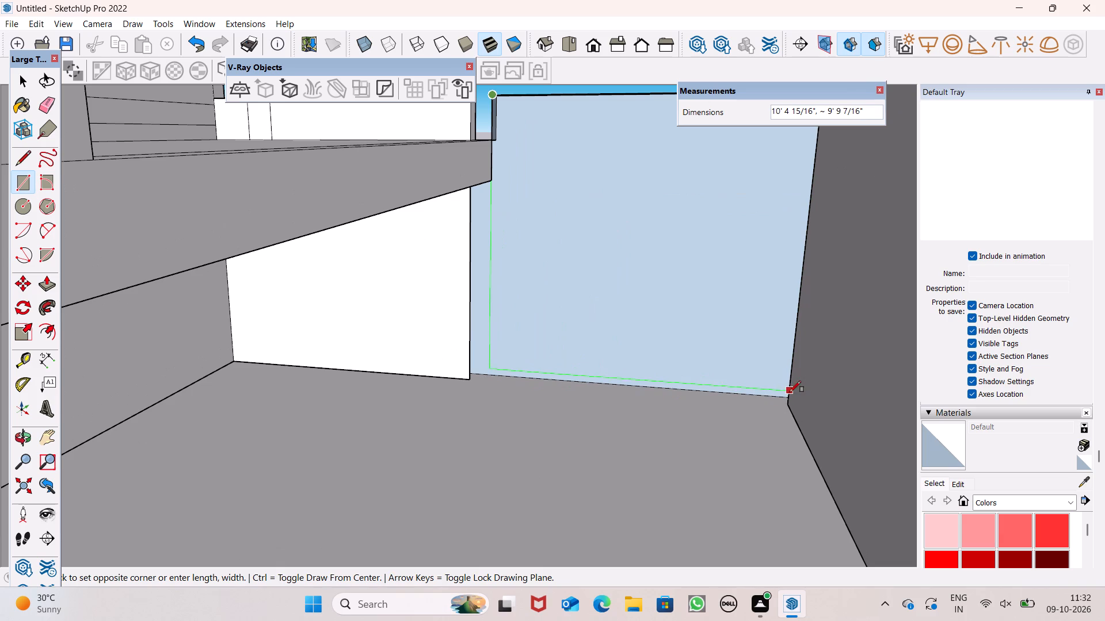
left_click(789, 395)
Inspect the model from below, in top view and from above the side passage to check the new faces.
scroll(723, 389, "down", 4)
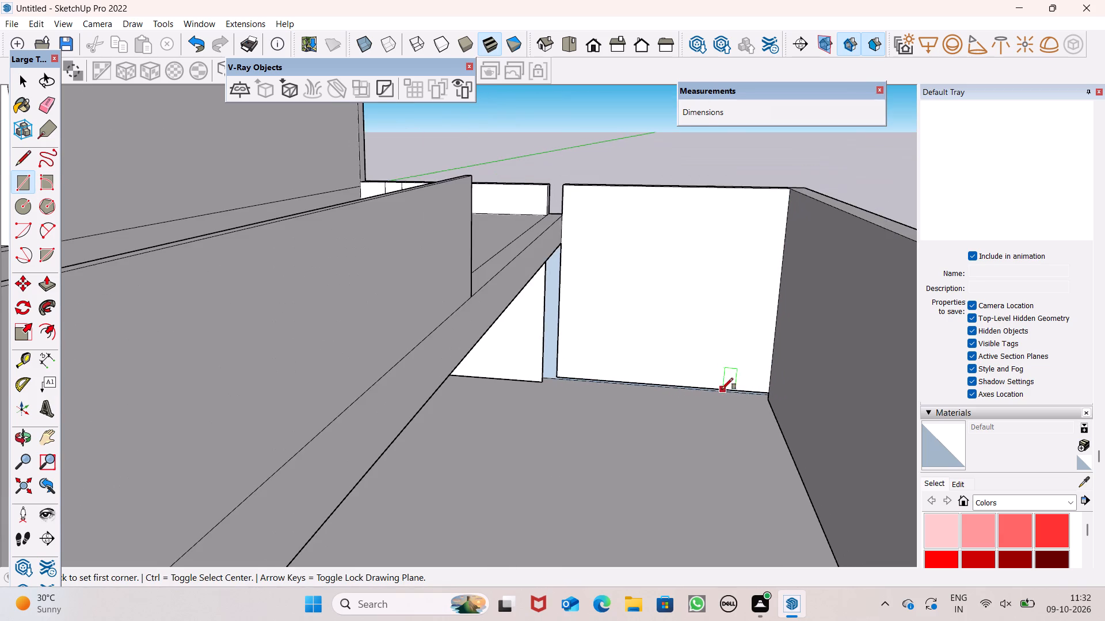
middle_click_drag(706, 388, 616, 373)
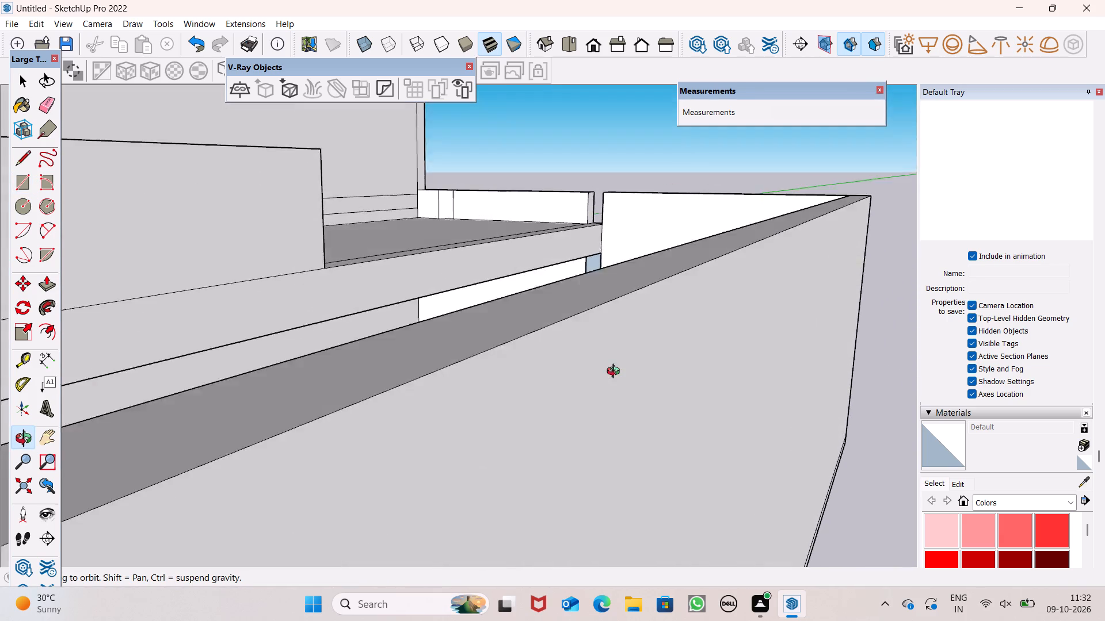
middle_click_drag(616, 373, 574, 176)
scroll(573, 231, "down", 7)
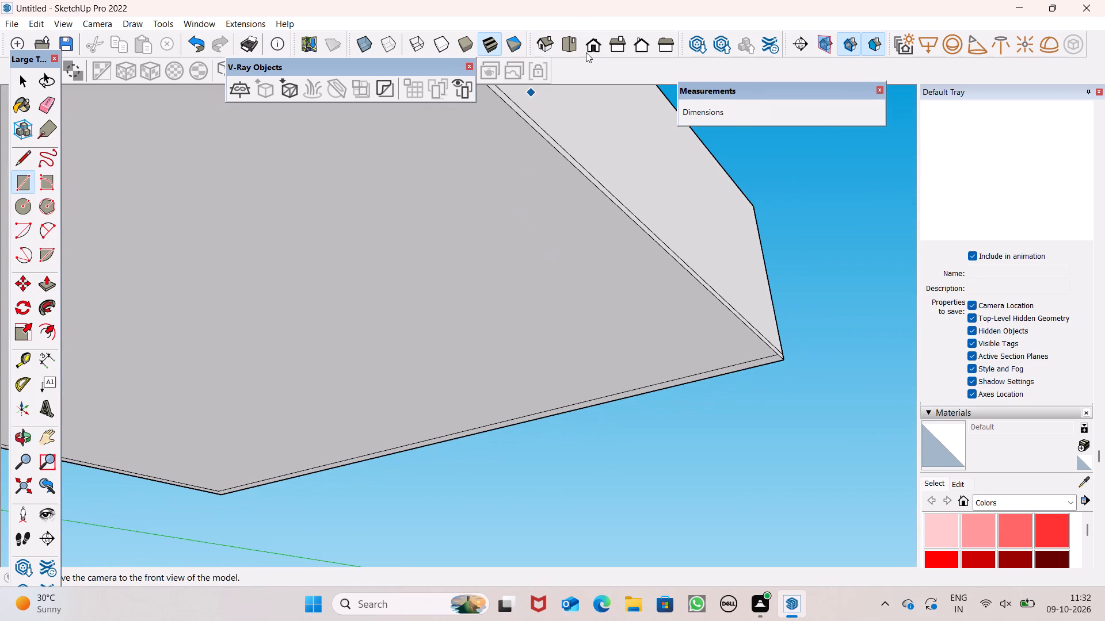
left_click(568, 47)
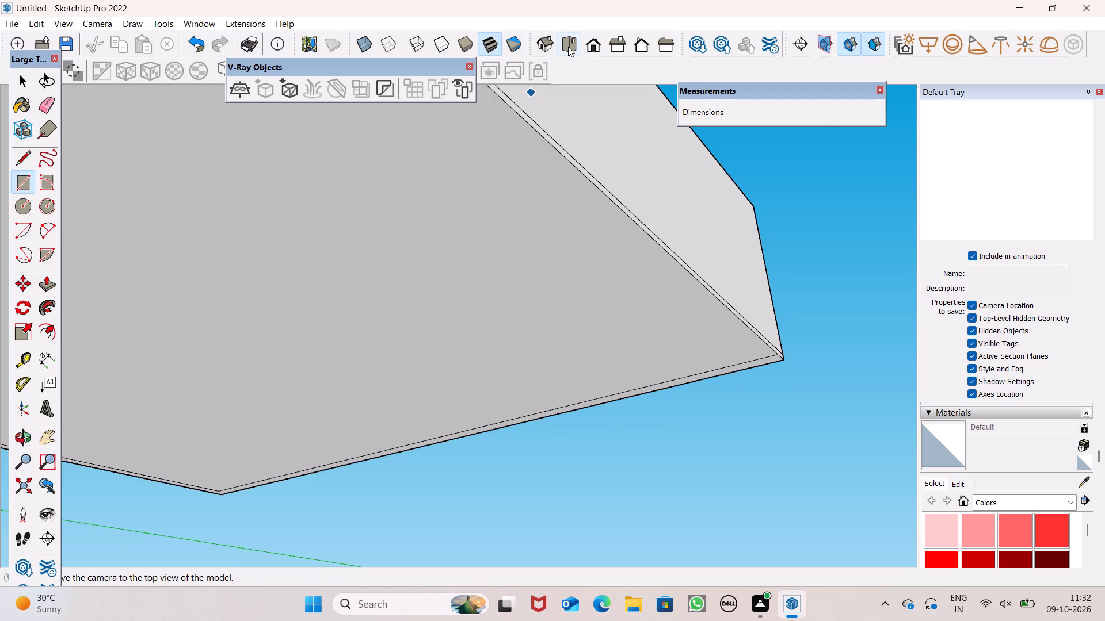
scroll(577, 102, "down", 2)
scroll(596, 166, "down", 10)
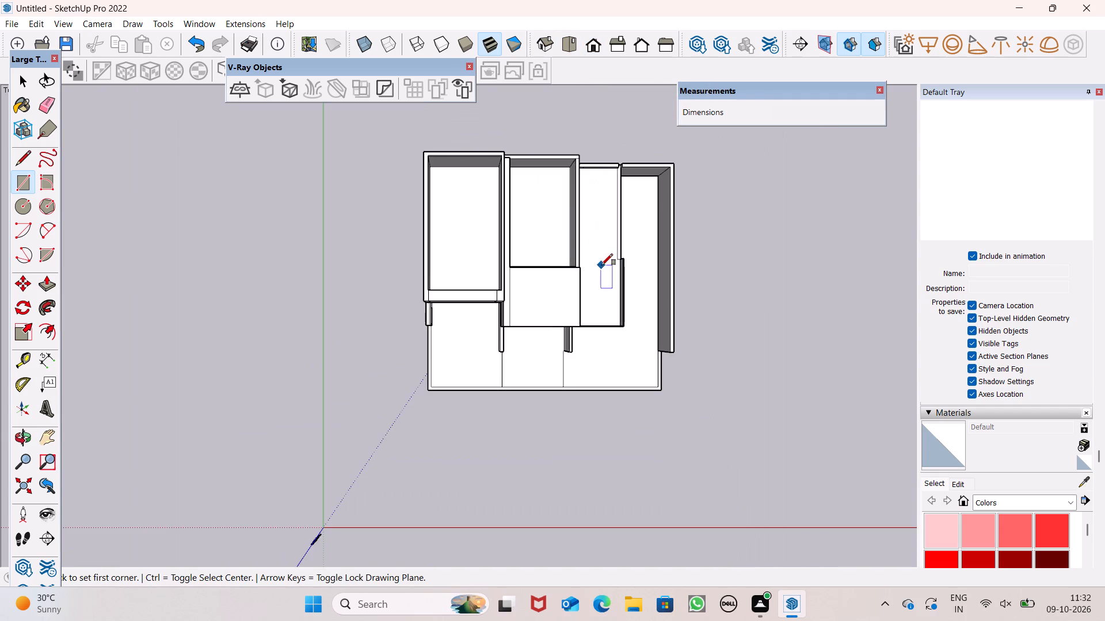
middle_click_drag(603, 235, 566, 0)
scroll(566, 0, "up", 1)
scroll(650, 332, "up", 5)
scroll(624, 221, "up", 4)
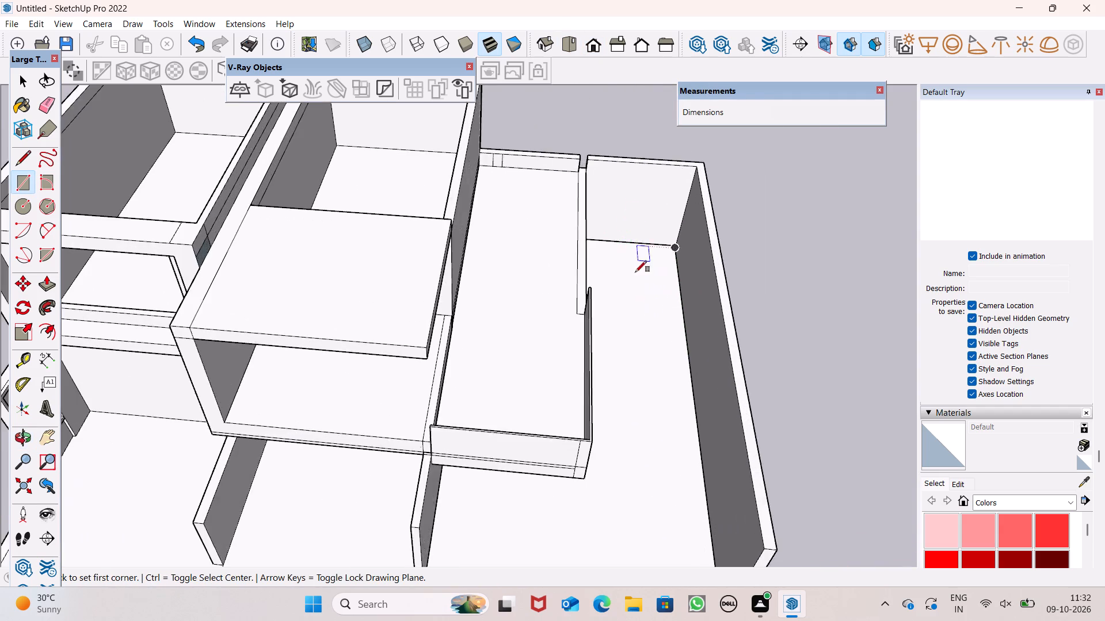
Draw a rectangle 9" by about 7' 5 1/16" over the open vertical strip of the rear wall, from the slab's underside to the floor.
middle_click_drag(638, 276, 554, 85)
scroll(638, 276, "up", 2)
middle_click_drag(589, 299, 646, 106)
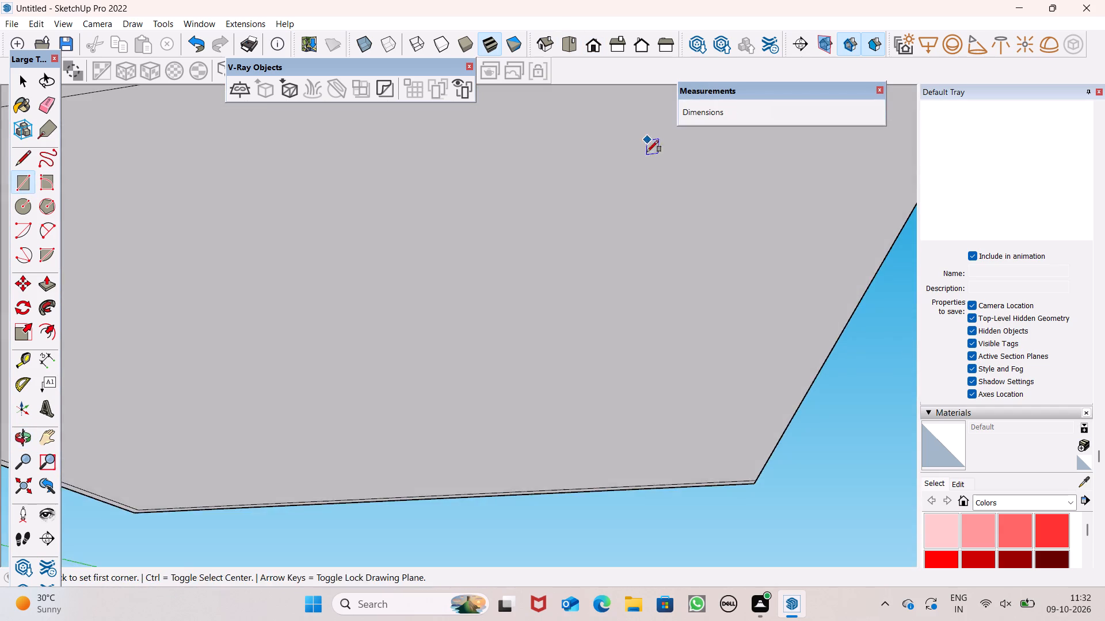
scroll(641, 210, "up", 1)
middle_click_drag(641, 211, 651, 338)
scroll(604, 296, "up", 4)
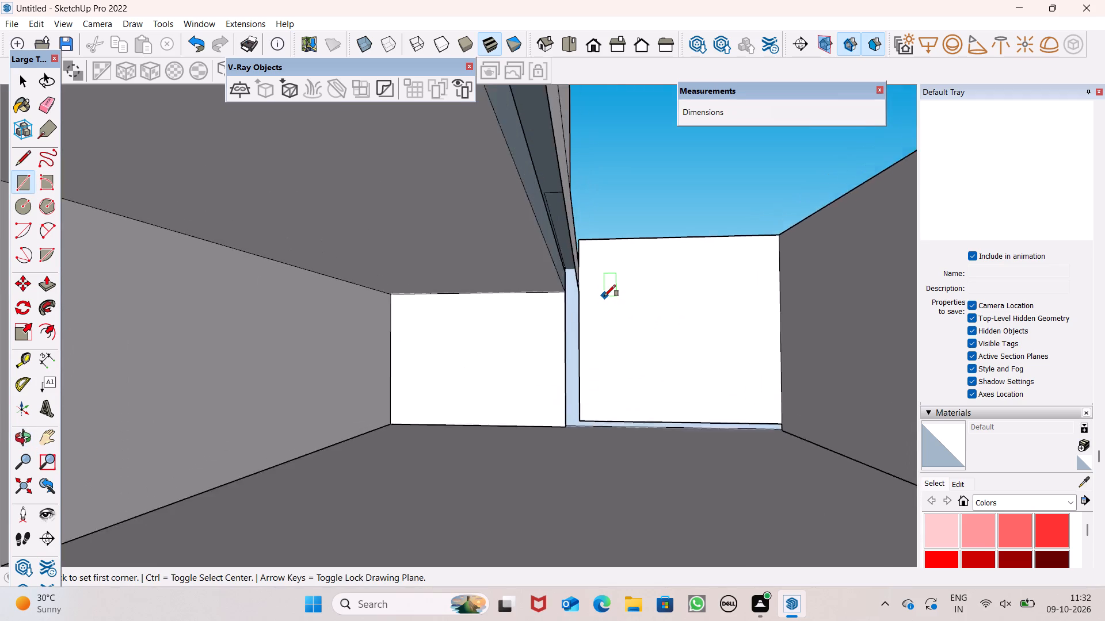
scroll(604, 296, "up", 5)
middle_click_drag(600, 293, 607, 251)
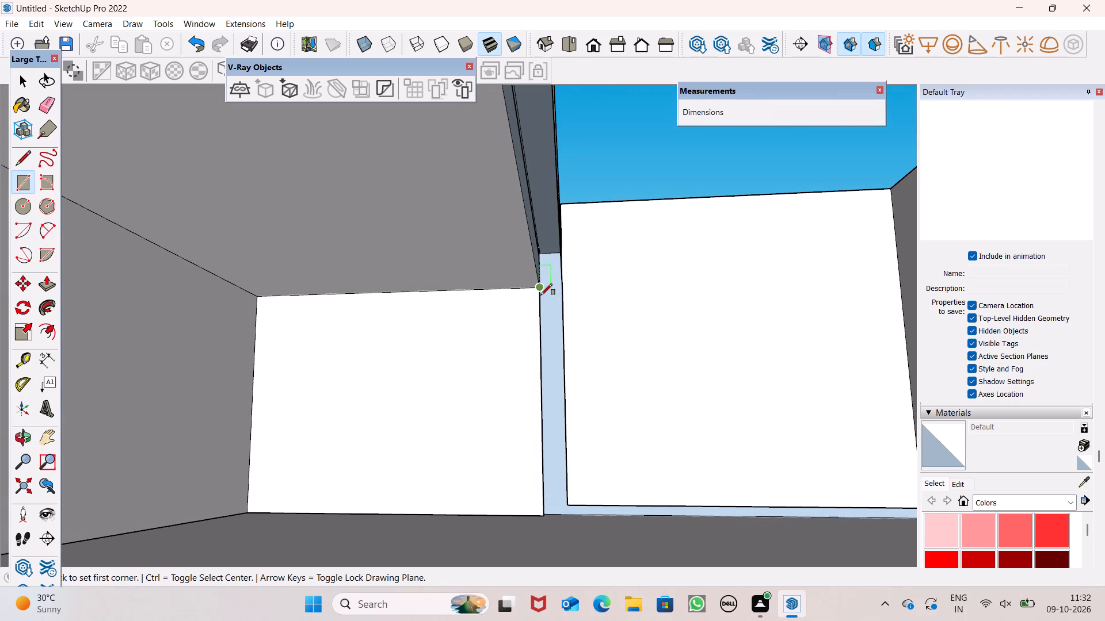
left_click(541, 296)
left_click(576, 511)
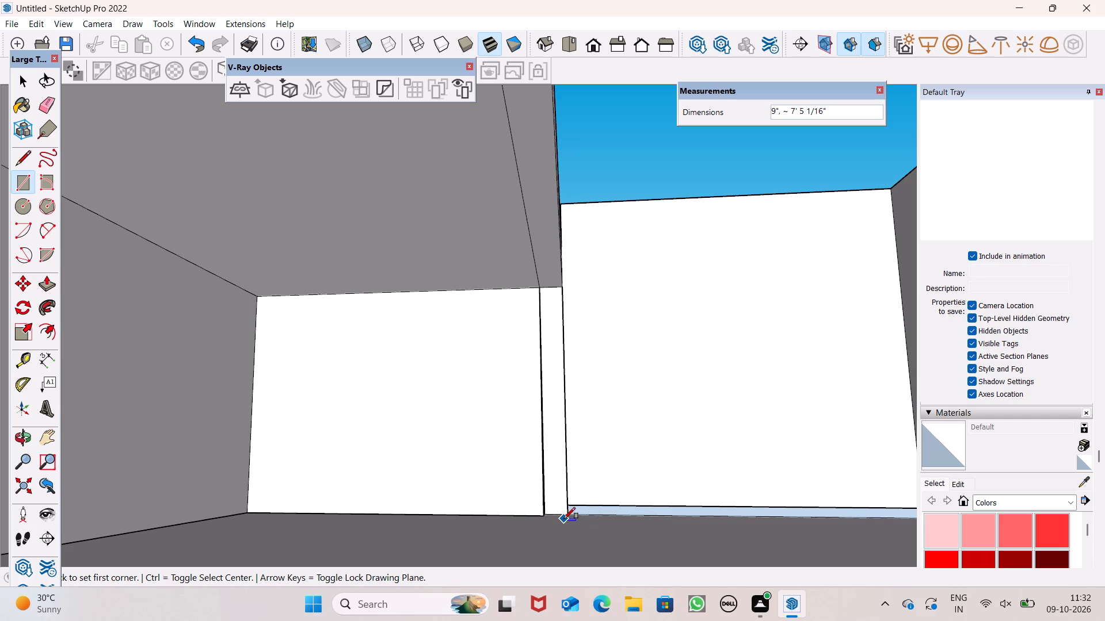
Erase the edges of the offset white face on the side passage's rear wall, beside the narrow vertical strip.
middle_click_drag(548, 490, 531, 525)
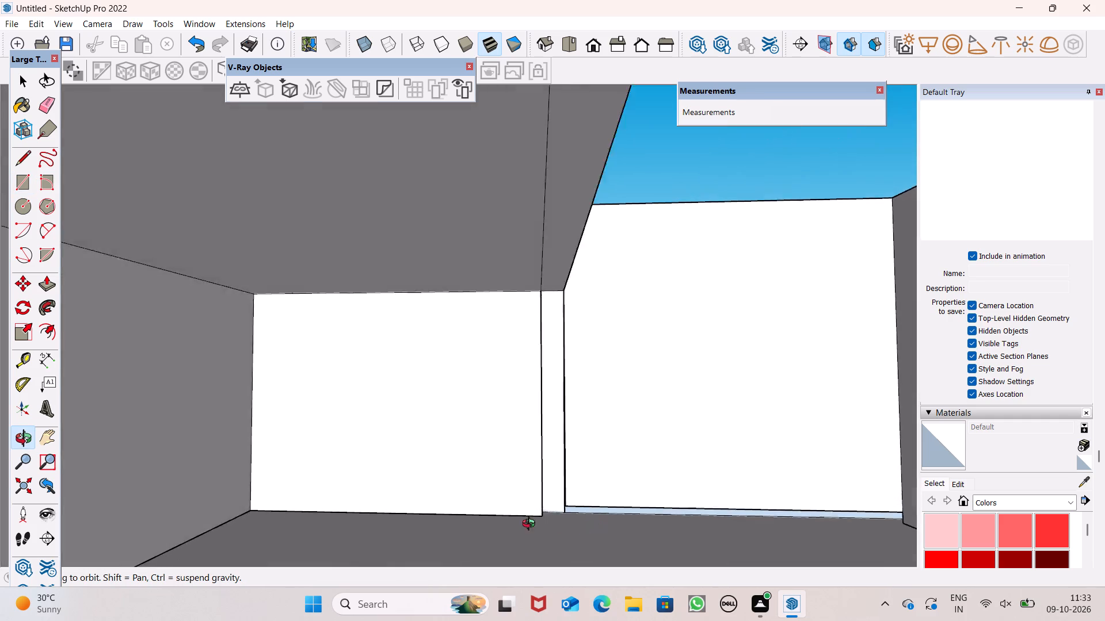
middle_click_drag(531, 525, 709, 481)
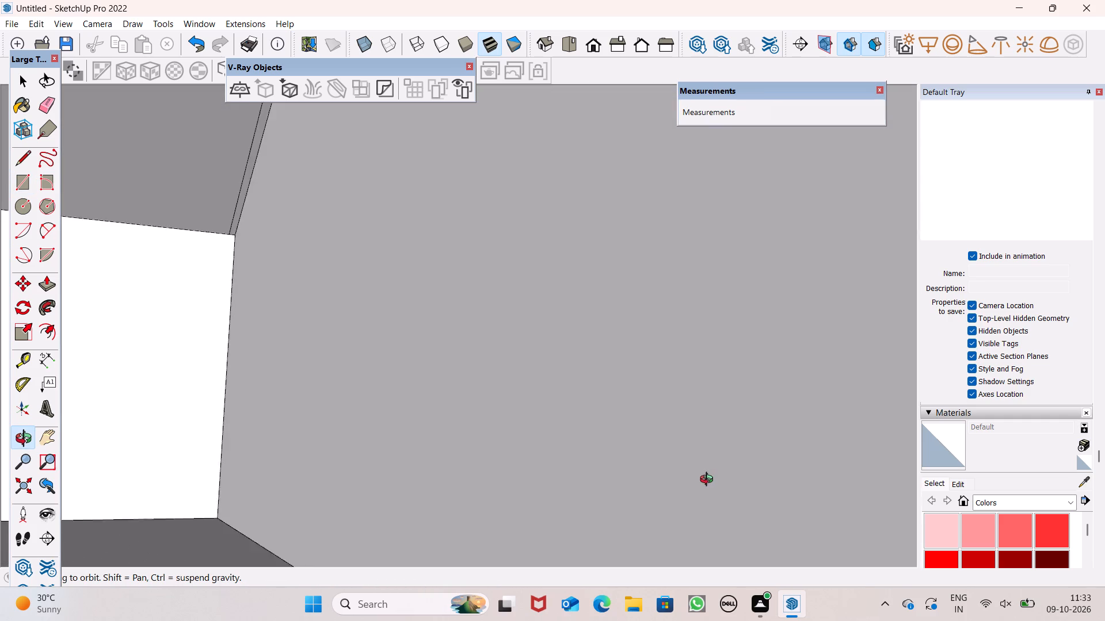
middle_click_drag(709, 481, 647, 521)
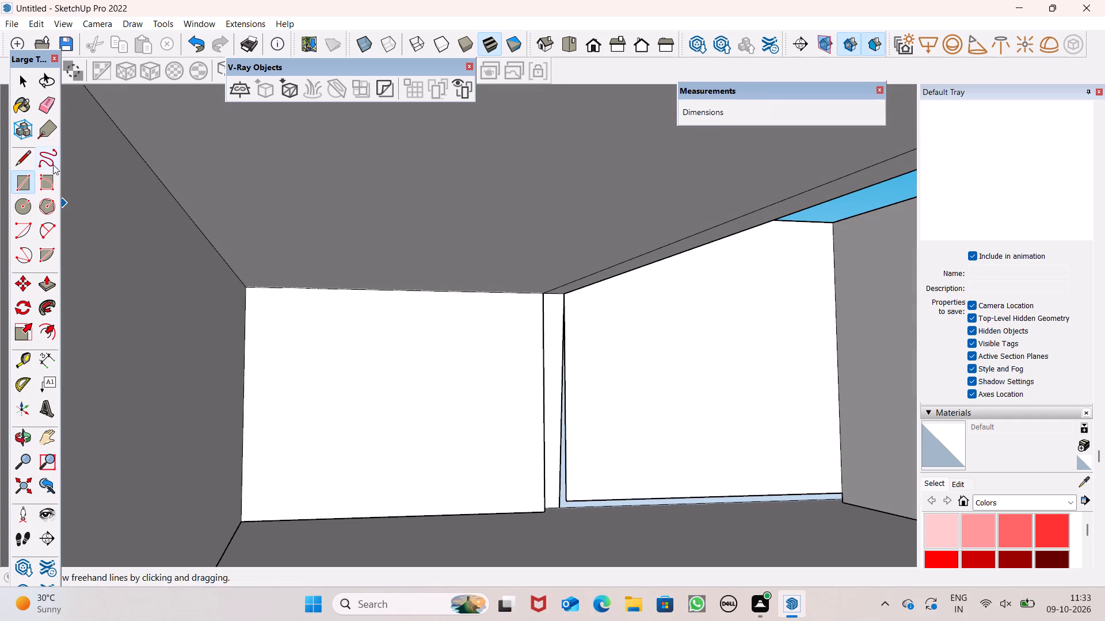
left_click(55, 108)
left_click_drag(581, 487, 573, 503)
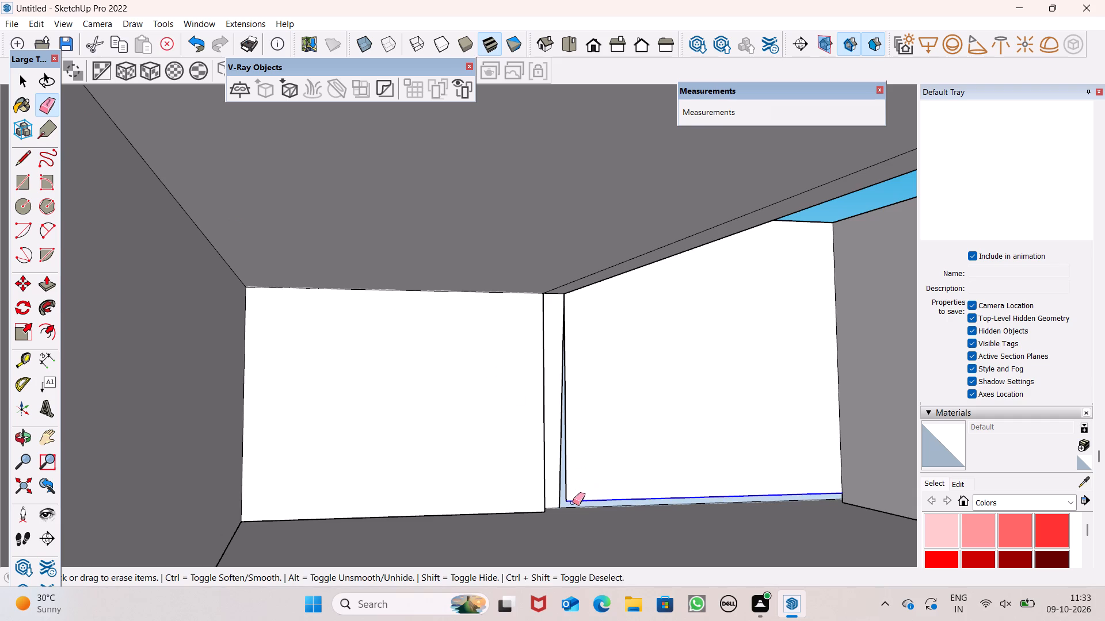
left_click_drag(573, 503, 563, 491)
left_click(563, 491)
Inspect the side passage and its rear wall faces in front view, from above and from outside the boundary wall.
scroll(574, 503, "down", 9)
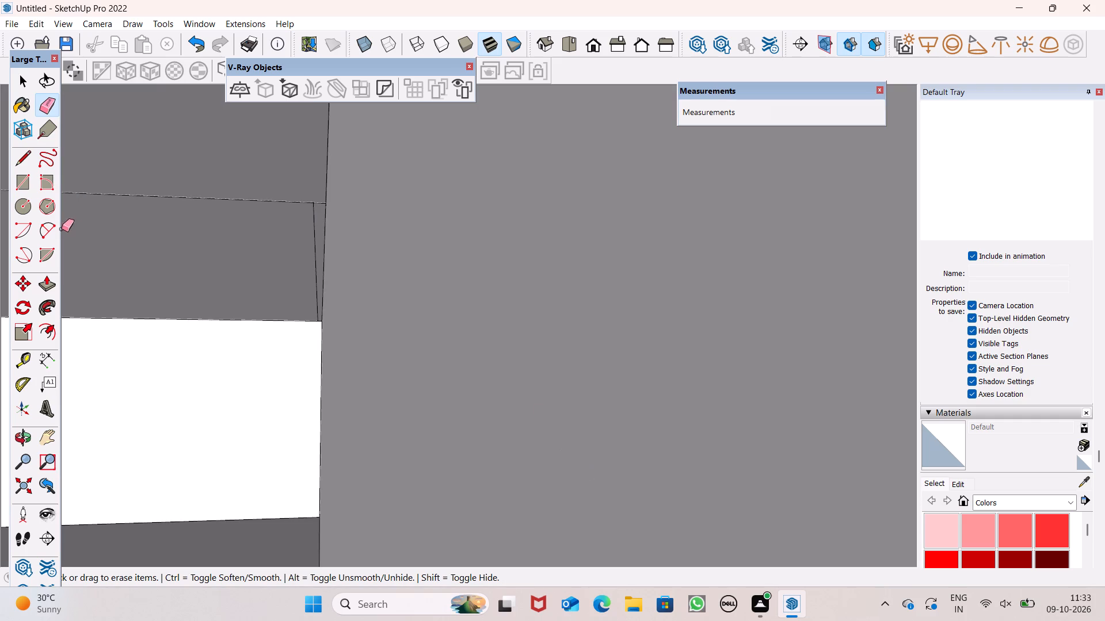
left_click(589, 43)
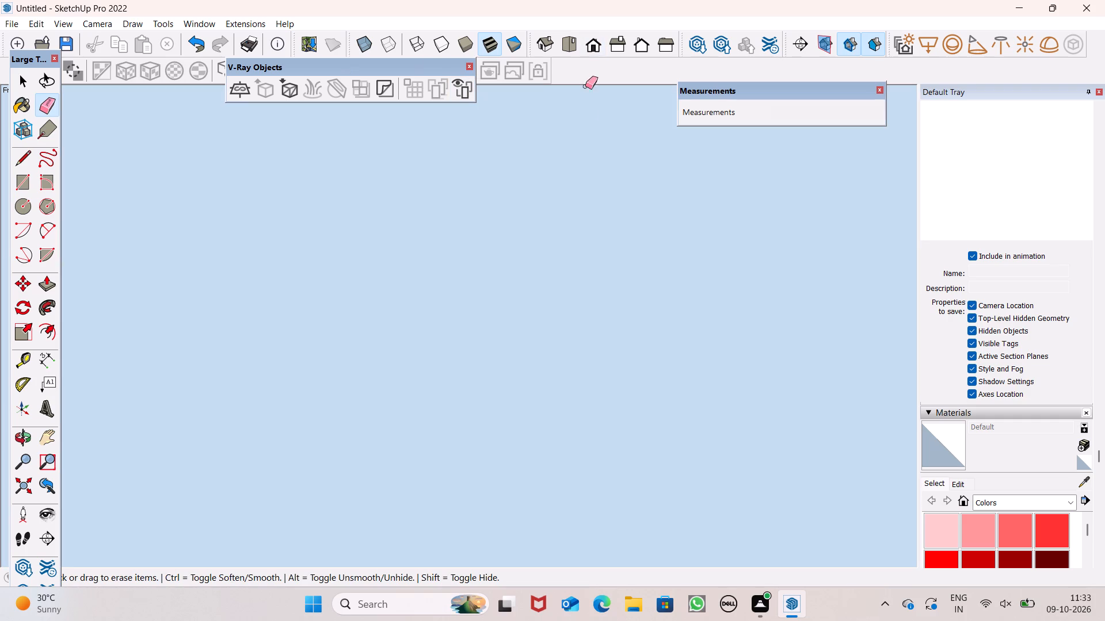
scroll(614, 221, "down", 1)
scroll(618, 241, "up", 1)
scroll(626, 263, "down", 20)
scroll(626, 263, "down", 2)
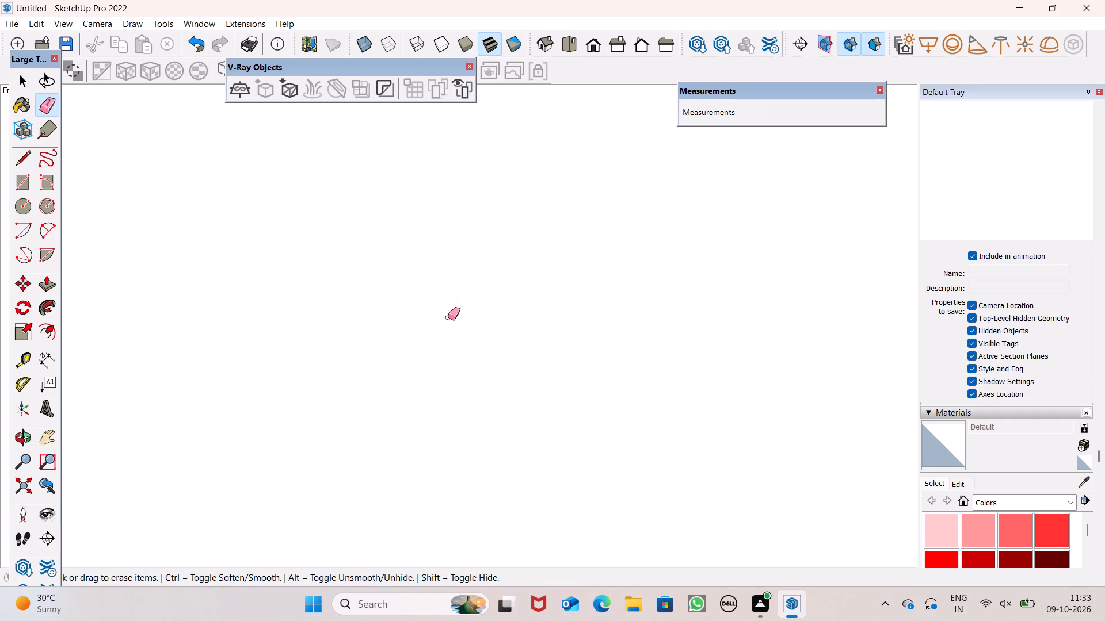
scroll(291, 320, "down", 7)
scroll(295, 190, "down", 3)
scroll(291, 202, "up", 1)
scroll(291, 202, "down", 1)
scroll(272, 267, "down", 19)
scroll(234, 293, "down", 9)
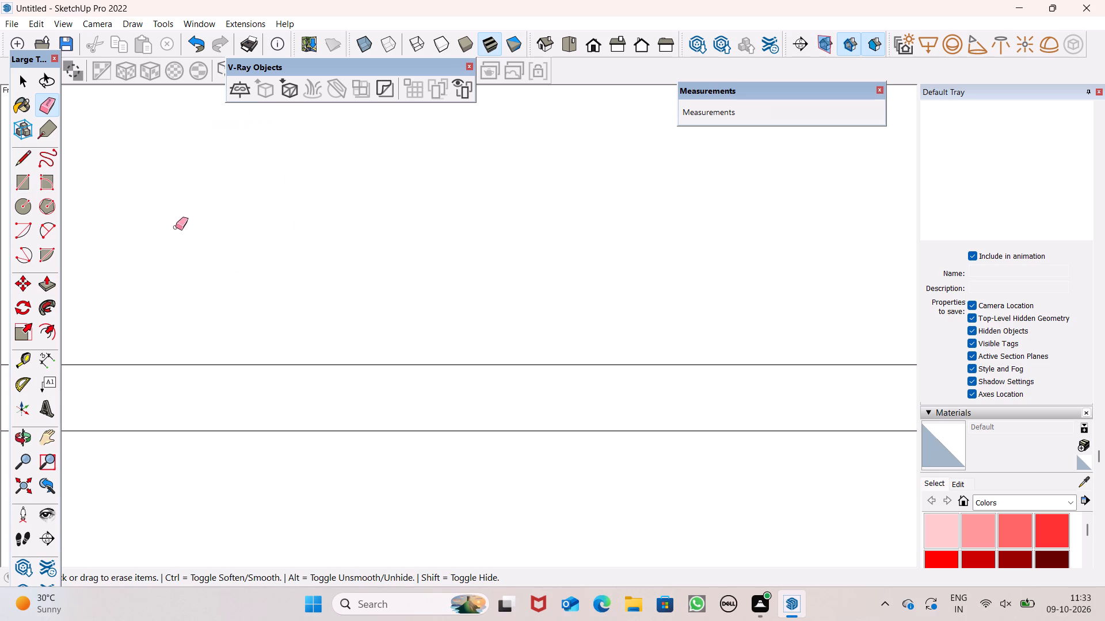
scroll(253, 347, "down", 4)
scroll(296, 404, "down", 4)
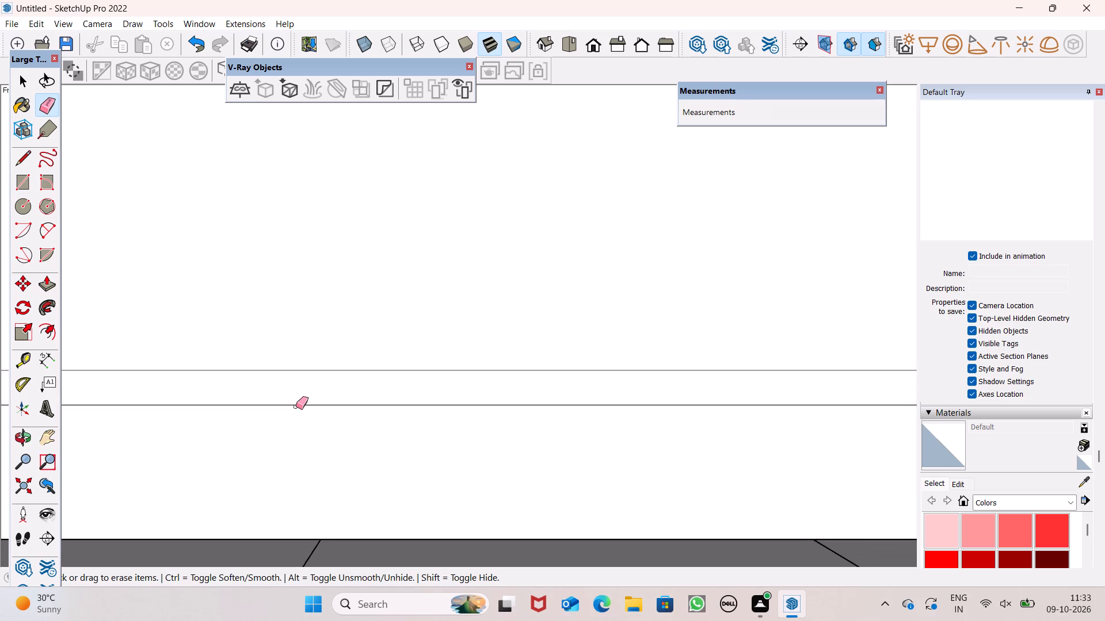
key("space")
scroll(308, 411, "down", 5)
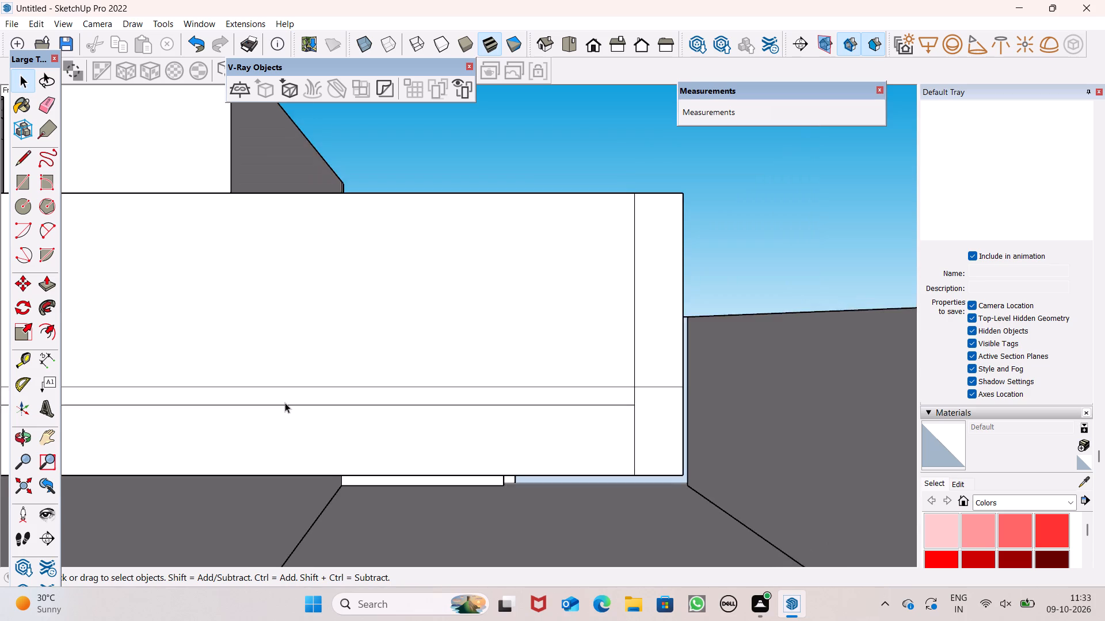
scroll(285, 402, "down", 9)
scroll(296, 383, "up", 1)
scroll(296, 383, "down", 2)
middle_click_drag(360, 402, 361, 425)
scroll(347, 381, "down", 3)
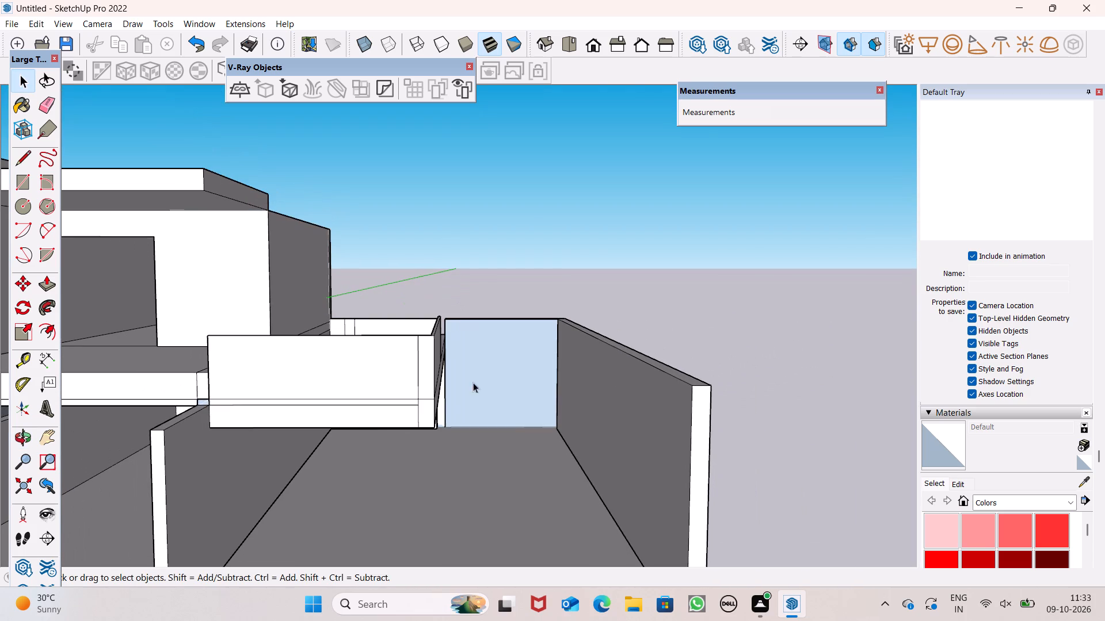
middle_click_drag(569, 355, 574, 432)
scroll(599, 366, "up", 3)
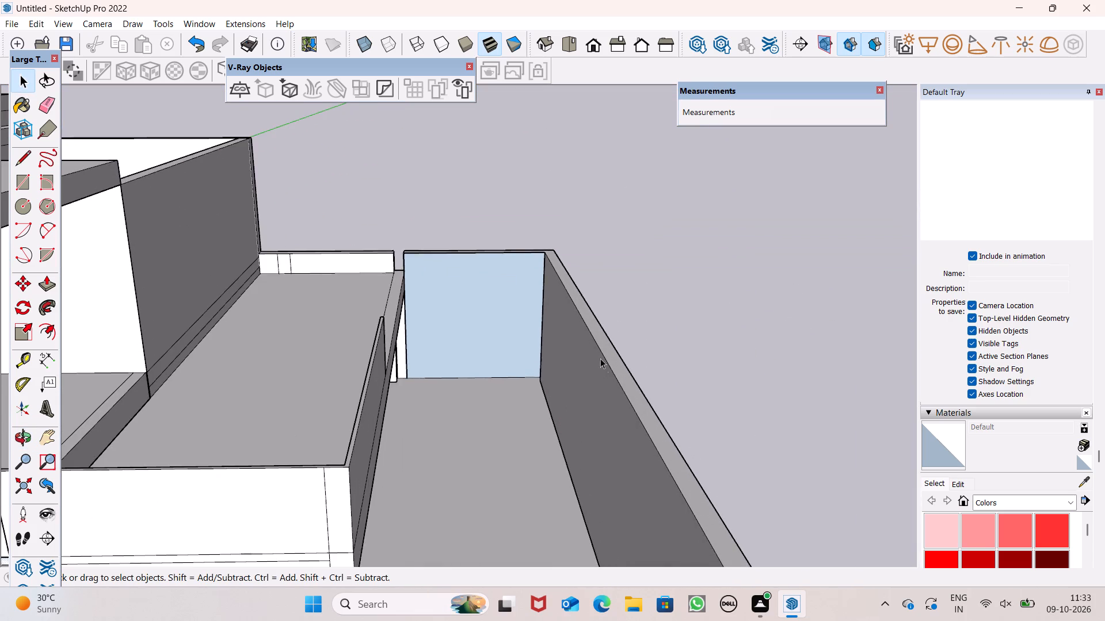
scroll(600, 358, "down", 3)
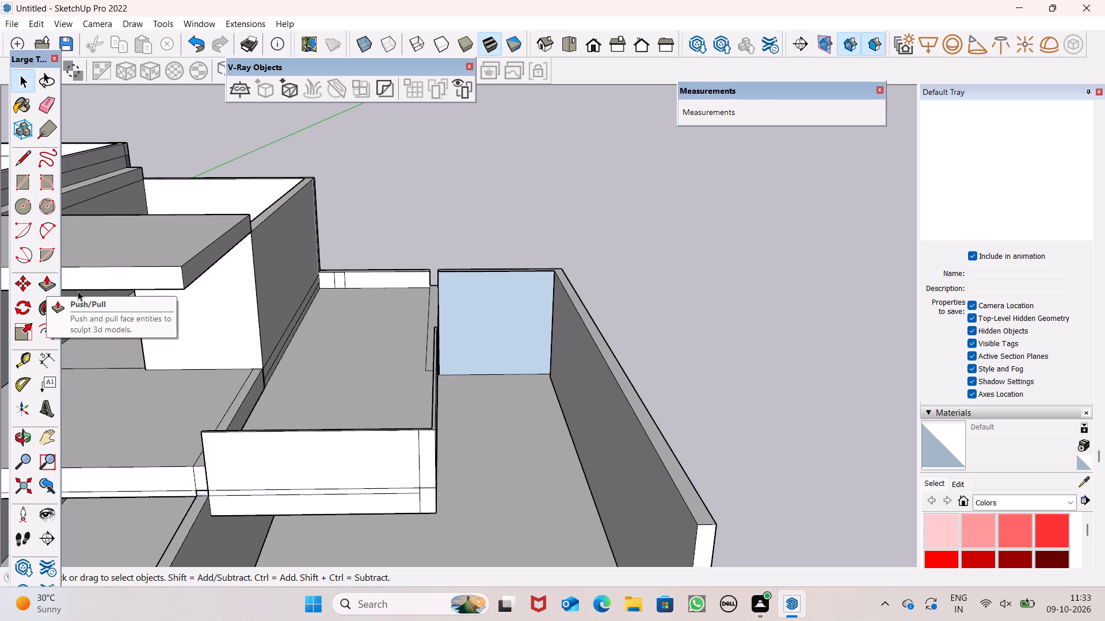
scroll(531, 252, "down", 3)
middle_click_drag(555, 289, 577, 442)
scroll(546, 251, "up", 5)
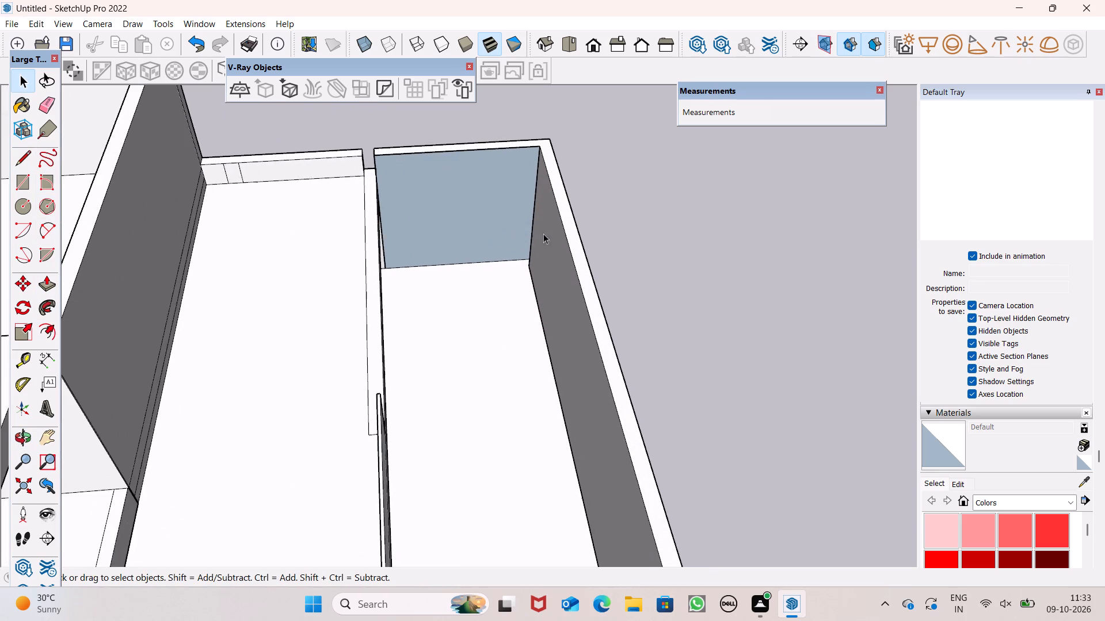
scroll(504, 168, "up", 7)
middle_click_drag(460, 198, 355, 209)
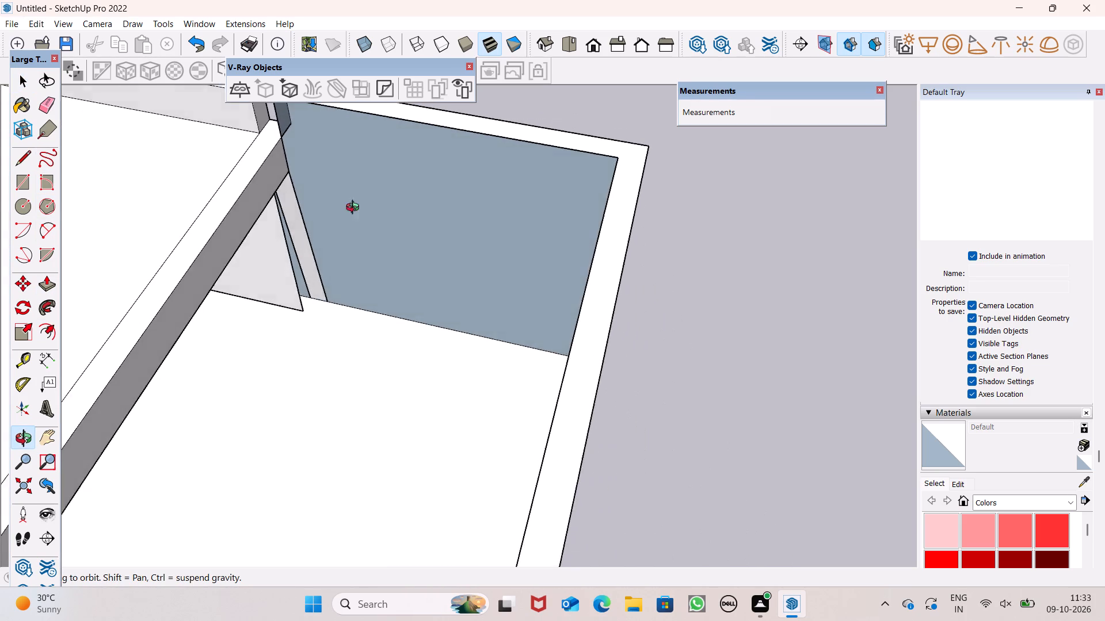
middle_click_drag(355, 209, 249, 166)
scroll(376, 227, "up", 1)
middle_click_drag(376, 228, 315, 223)
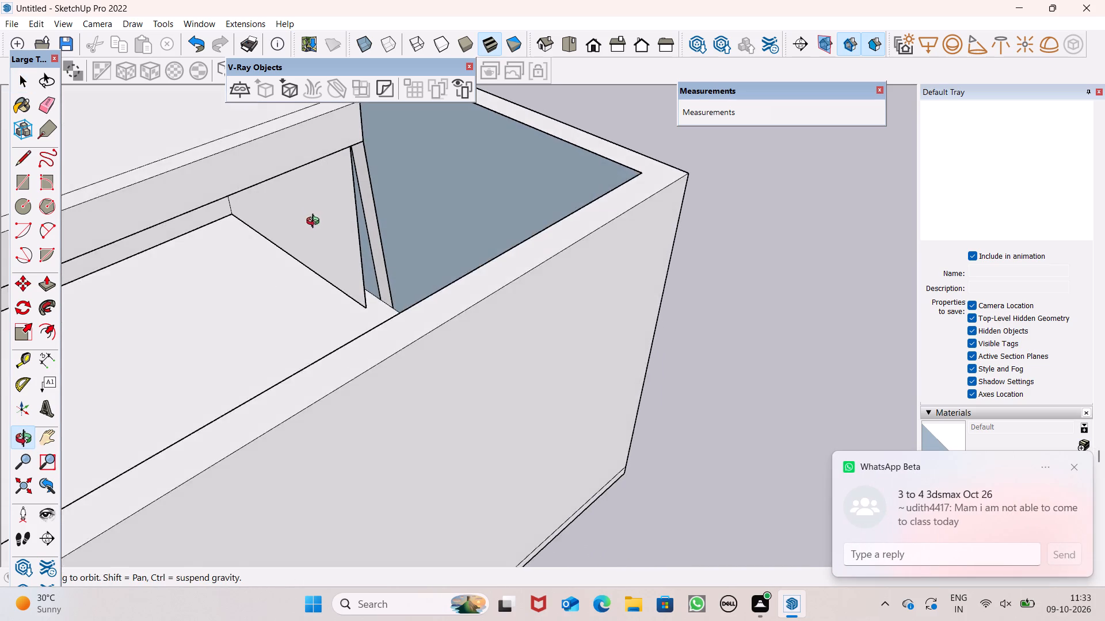
middle_click_drag(315, 223, 346, 251)
left_click(1076, 469)
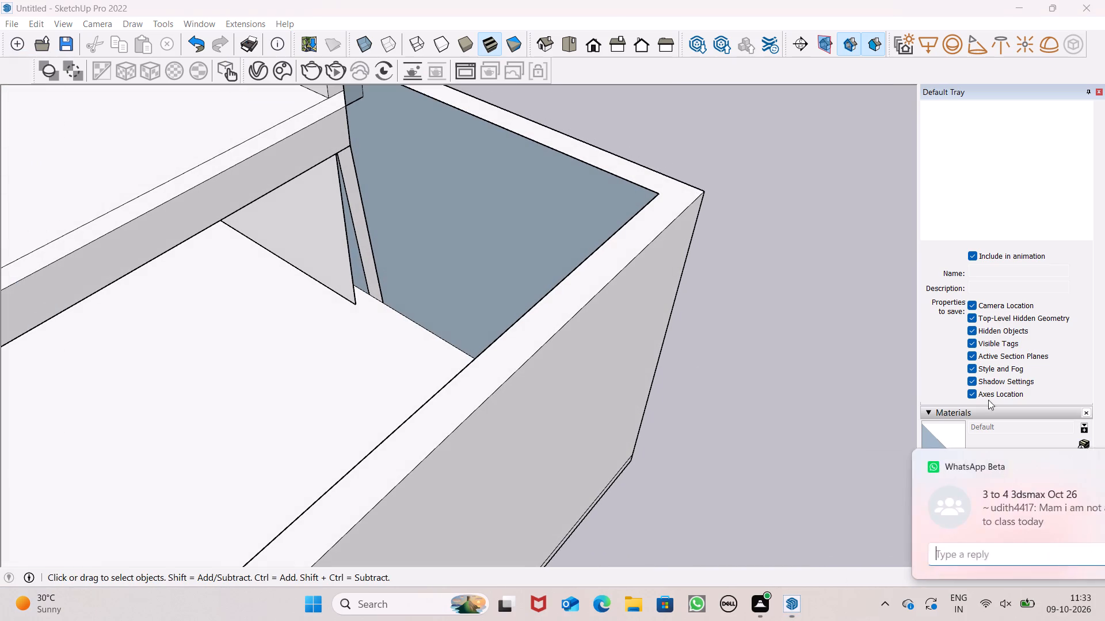
Erase the offset rear wall face beneath the slab, next to the narrow vertical strip.
scroll(543, 365, "up", 1)
scroll(543, 365, "down", 1)
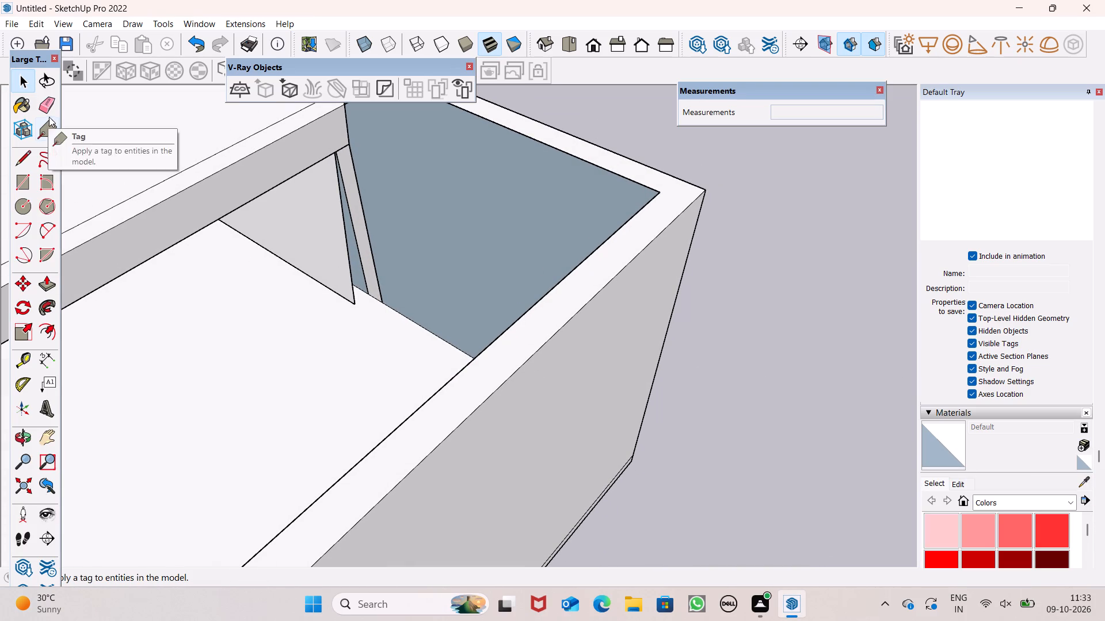
left_click(49, 113)
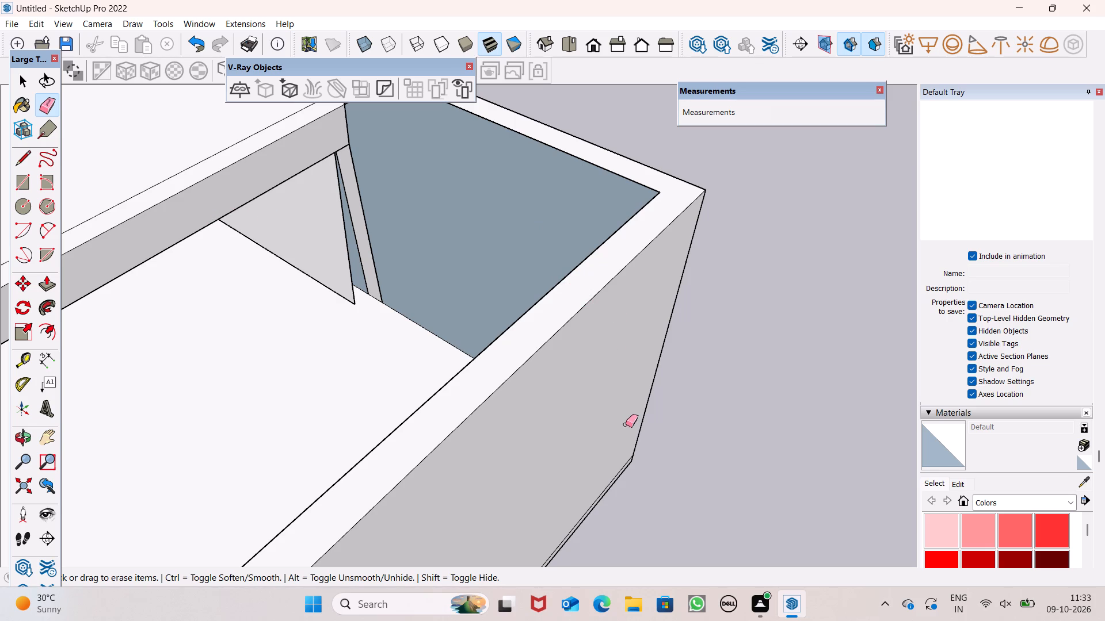
scroll(352, 308, "up", 4)
left_click_drag(359, 288, 345, 306)
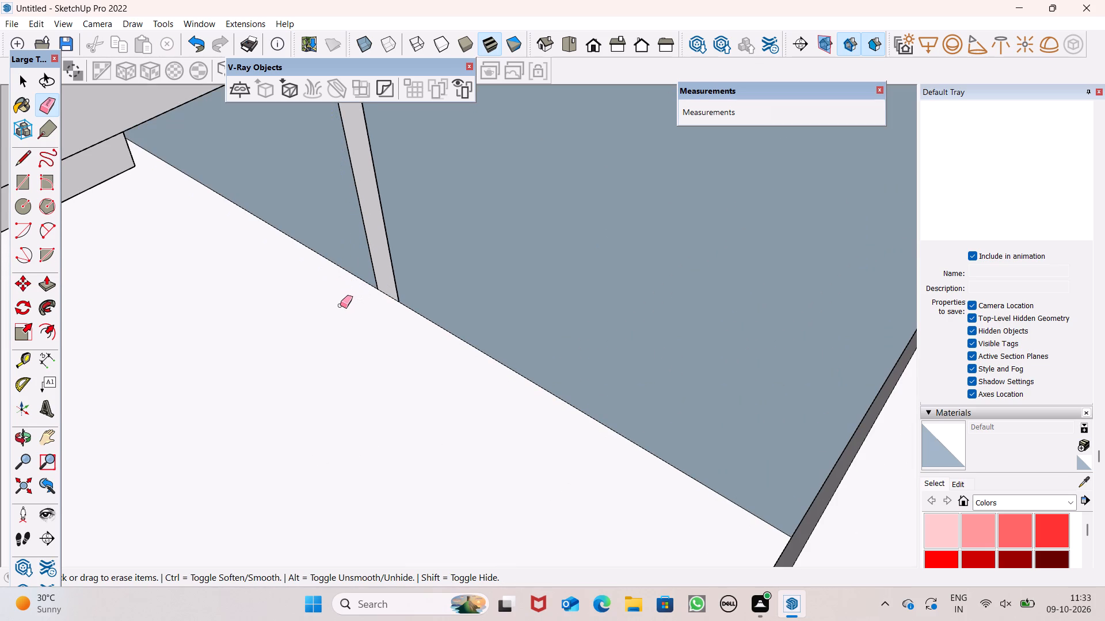
Try to push/pull the reversed rear wall face at the end of the side passage.
scroll(338, 312, "down", 1)
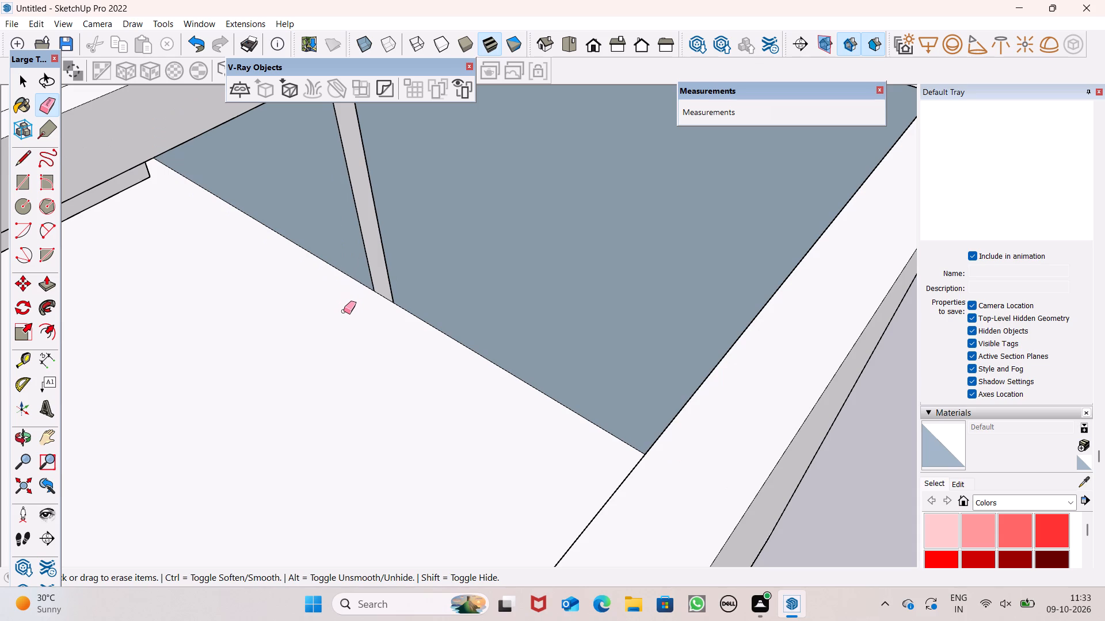
scroll(344, 311, "down", 4)
middle_click_drag(406, 327, 488, 231)
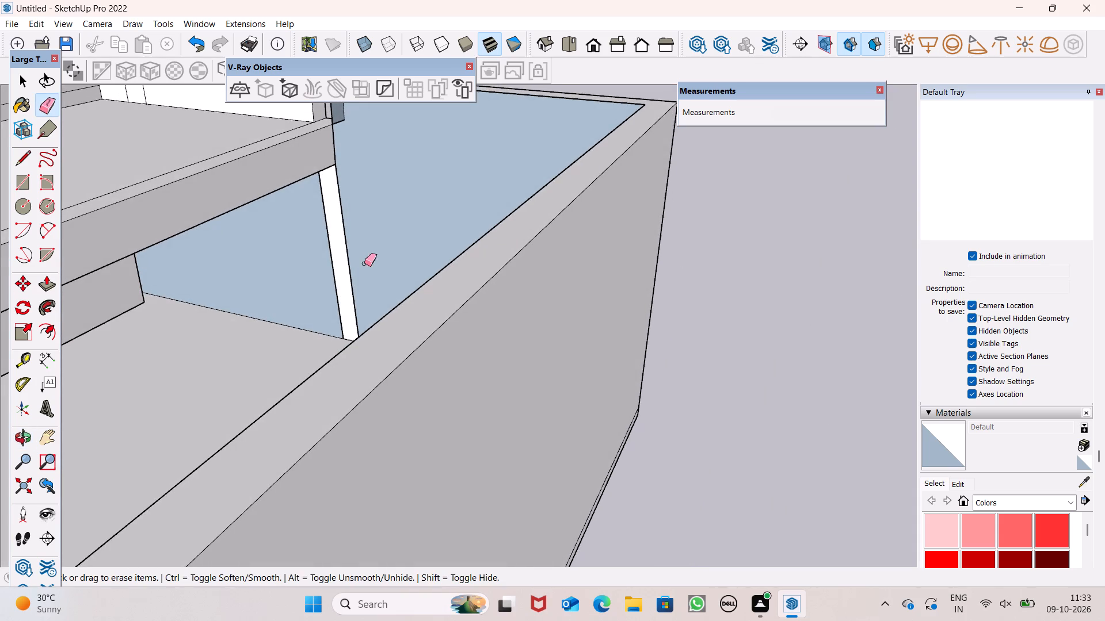
scroll(359, 267, "down", 1)
middle_click_drag(382, 298, 379, 285)
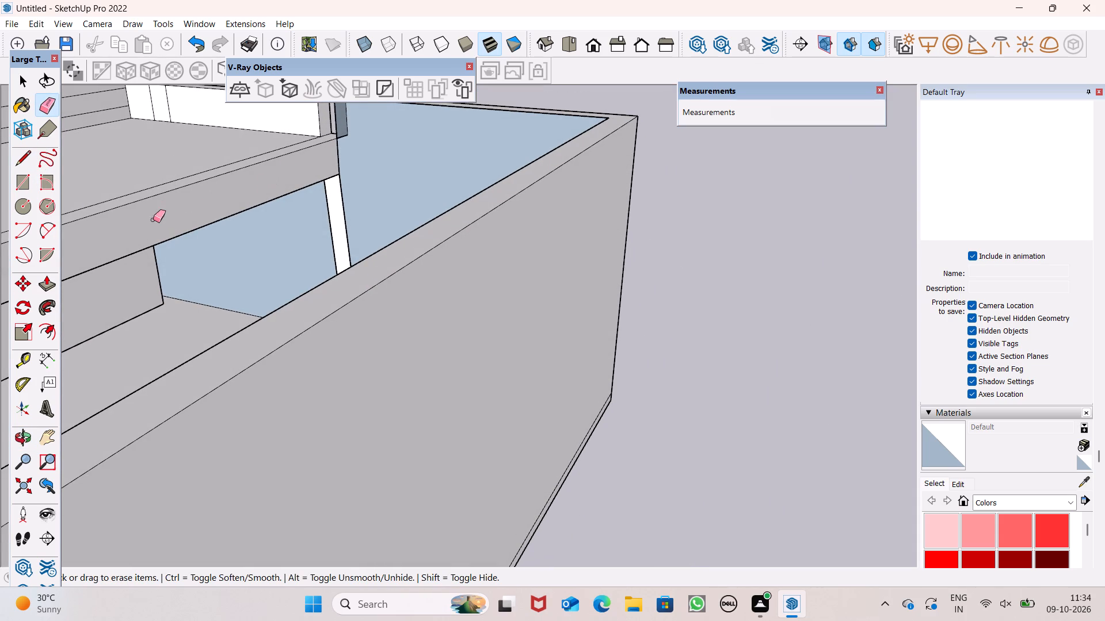
left_click(28, 186)
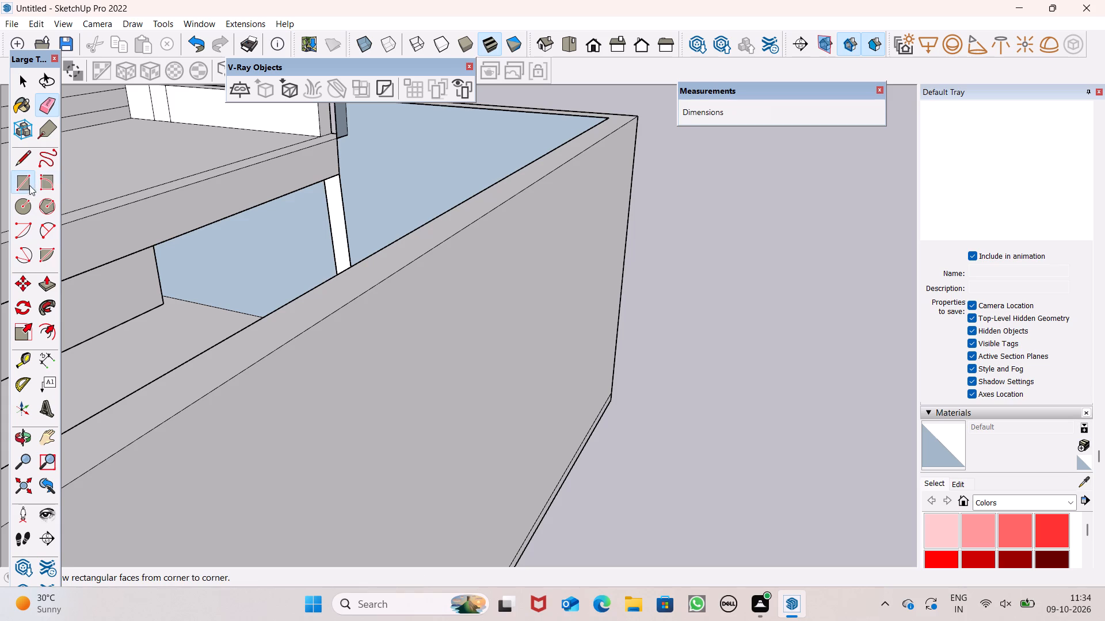
middle_click_drag(146, 258, 239, 225)
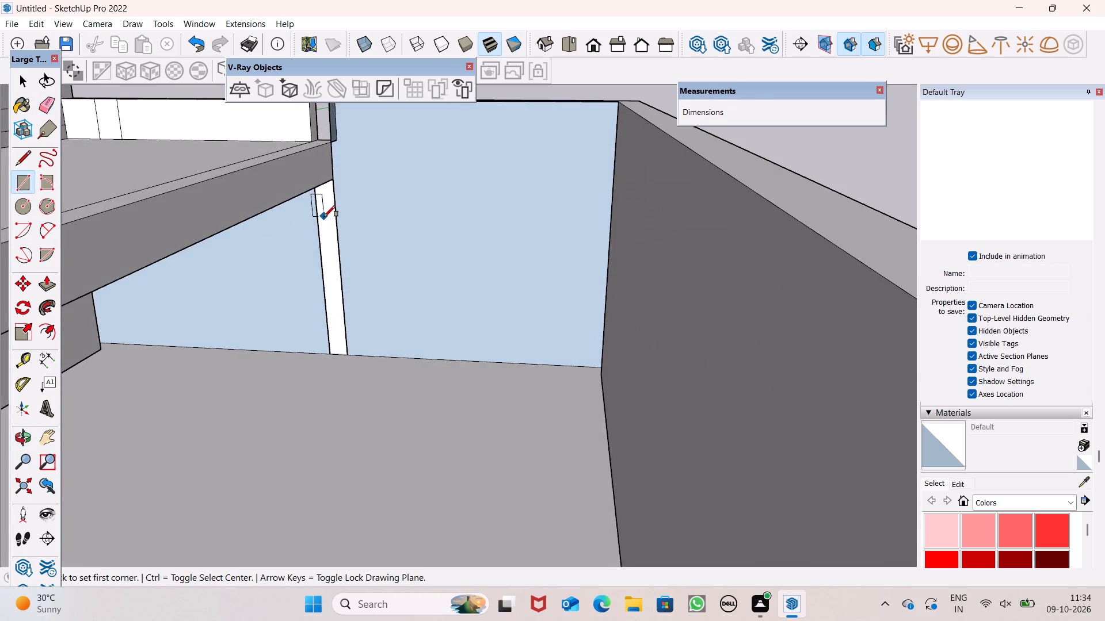
scroll(324, 217, "down", 5)
scroll(341, 179, "up", 3)
middle_click_drag(347, 201, 463, 361)
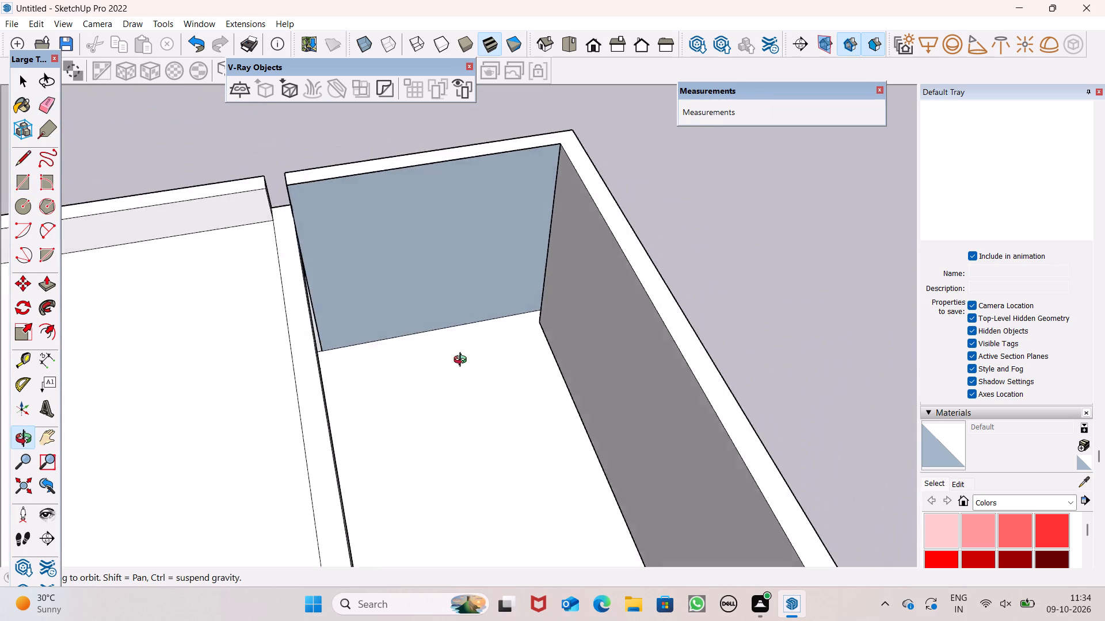
middle_click_drag(463, 361, 399, 340)
scroll(406, 305, "up", 3)
scroll(385, 243, "down", 4)
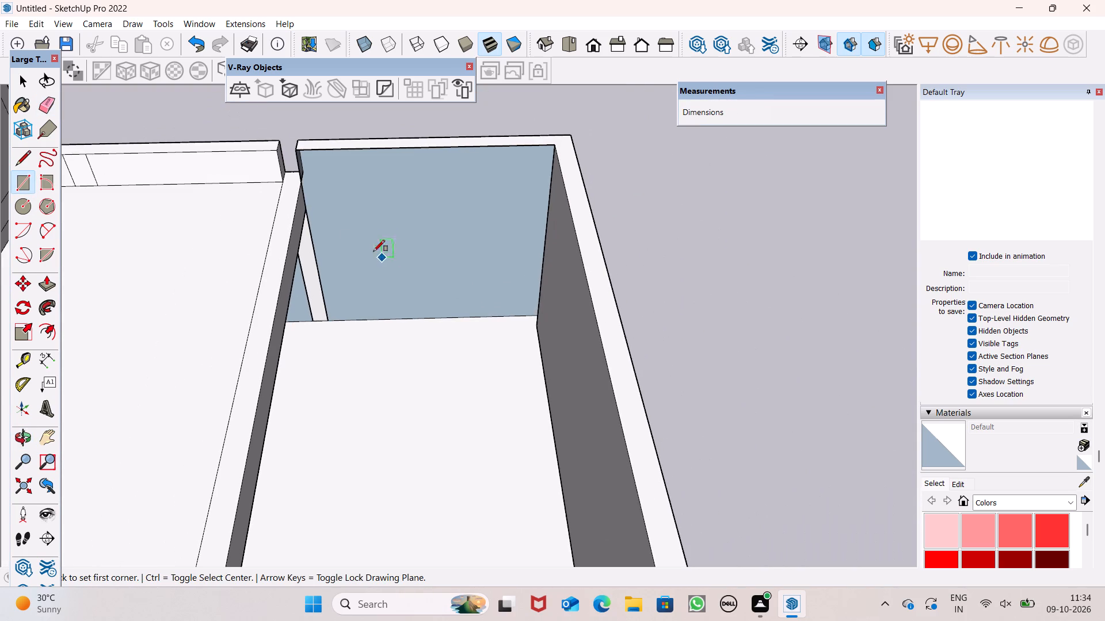
left_click(45, 289)
left_click_drag(340, 227, 340, 225)
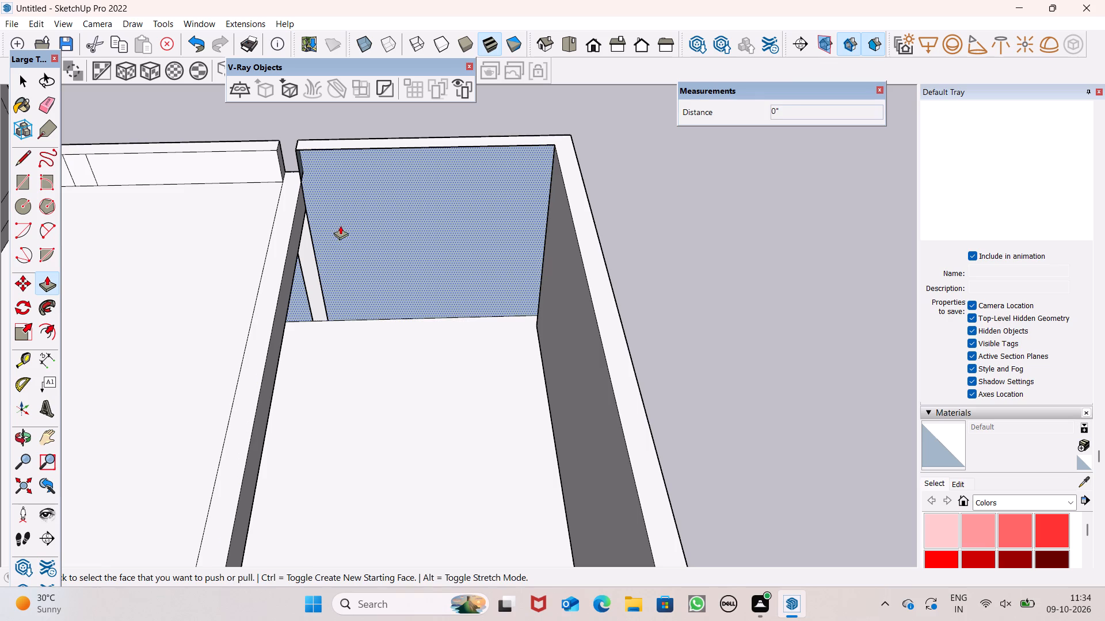
left_click_drag(340, 225, 386, 229)
left_click(386, 229)
key("space")
Examine the side passage's rear wall faces and the narrow vertical strip from inside, outside and above the house.
middle_click_drag(375, 218, 388, 0)
scroll(349, 280, "up", 1)
middle_click_drag(350, 281, 354, 194)
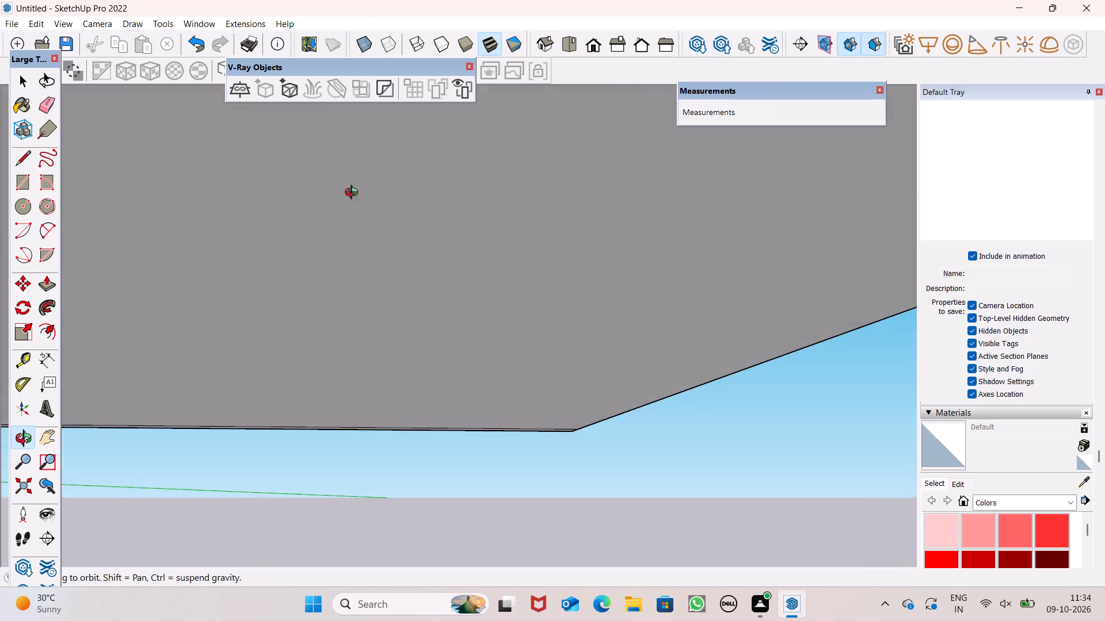
middle_click_drag(354, 194, 313, 290)
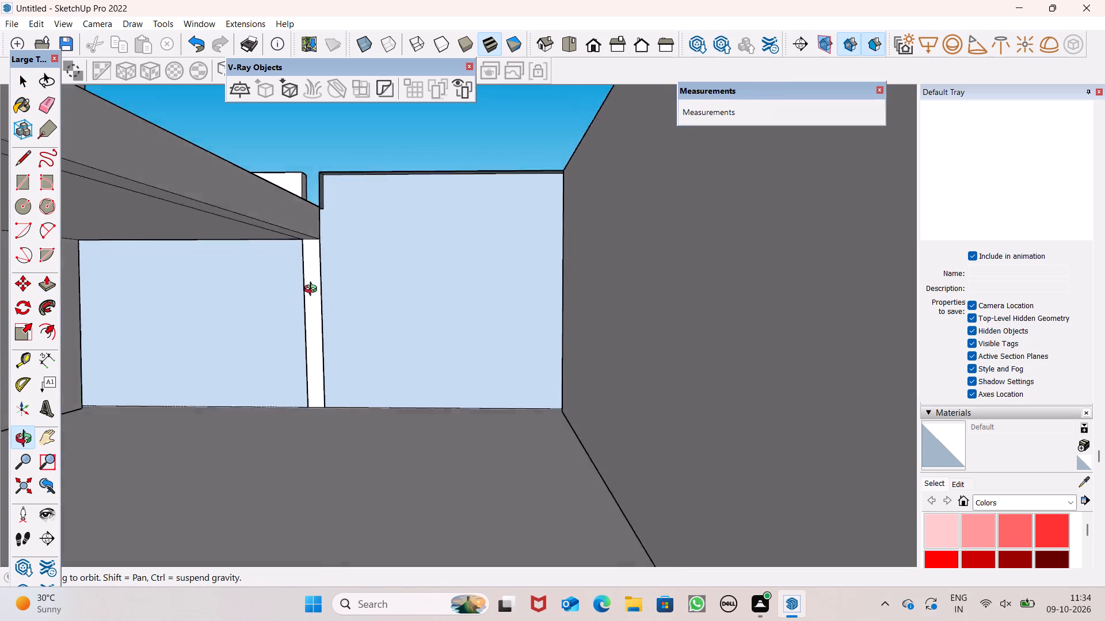
middle_click_drag(313, 290, 314, 310)
scroll(388, 270, "down", 10)
middle_click_drag(557, 325, 520, 355)
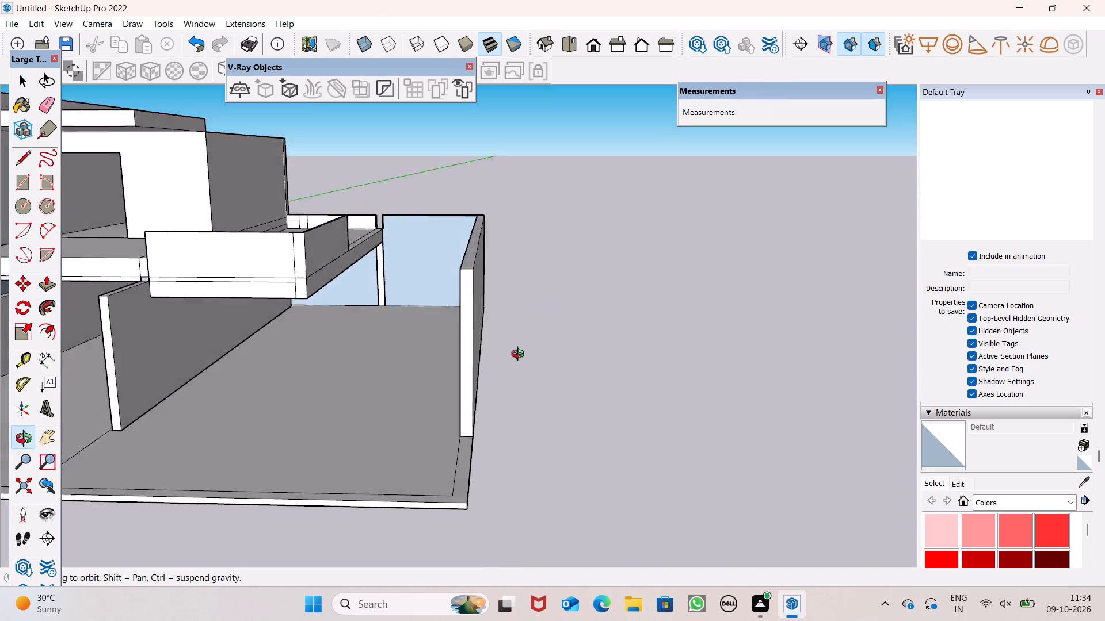
middle_click_drag(520, 355, 150, 299)
scroll(448, 236, "down", 3)
scroll(447, 248, "up", 1)
middle_click_drag(545, 262, 551, 276)
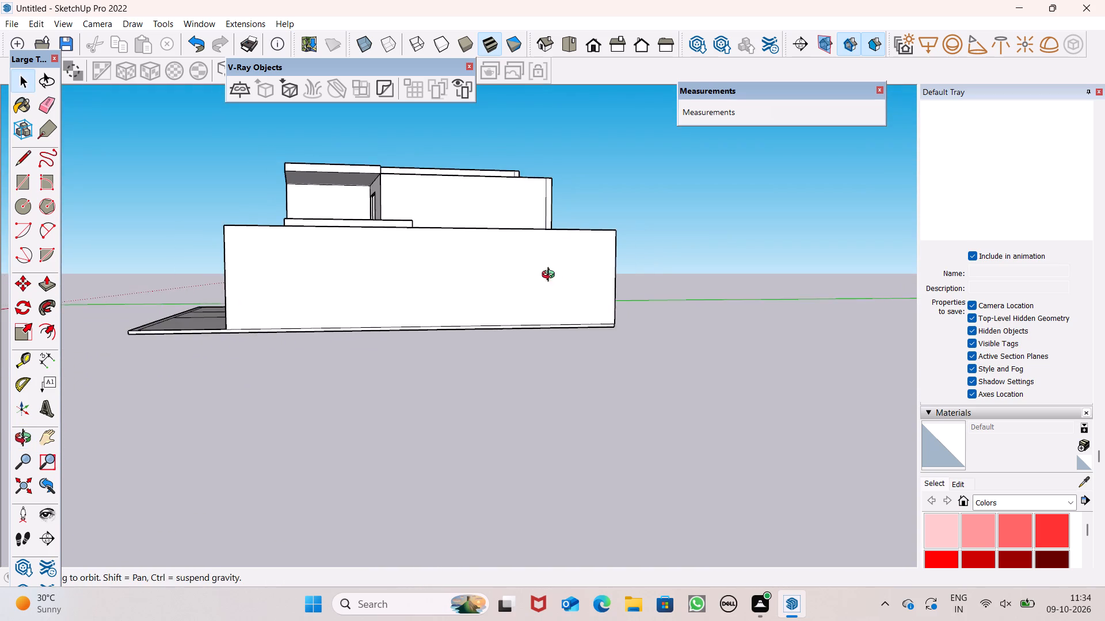
middle_click_drag(551, 276, 572, 469)
scroll(576, 359, "up", 3)
scroll(421, 152, "down", 7)
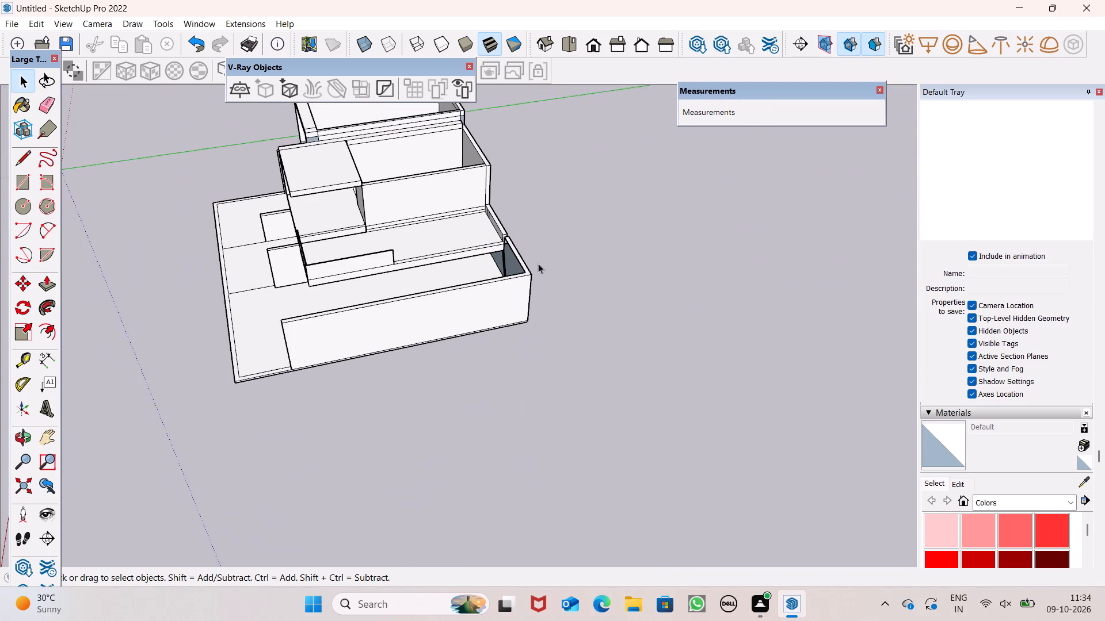
middle_click_drag(540, 273, 582, 457)
scroll(483, 308, "up", 7)
middle_click_drag(530, 320, 589, 314)
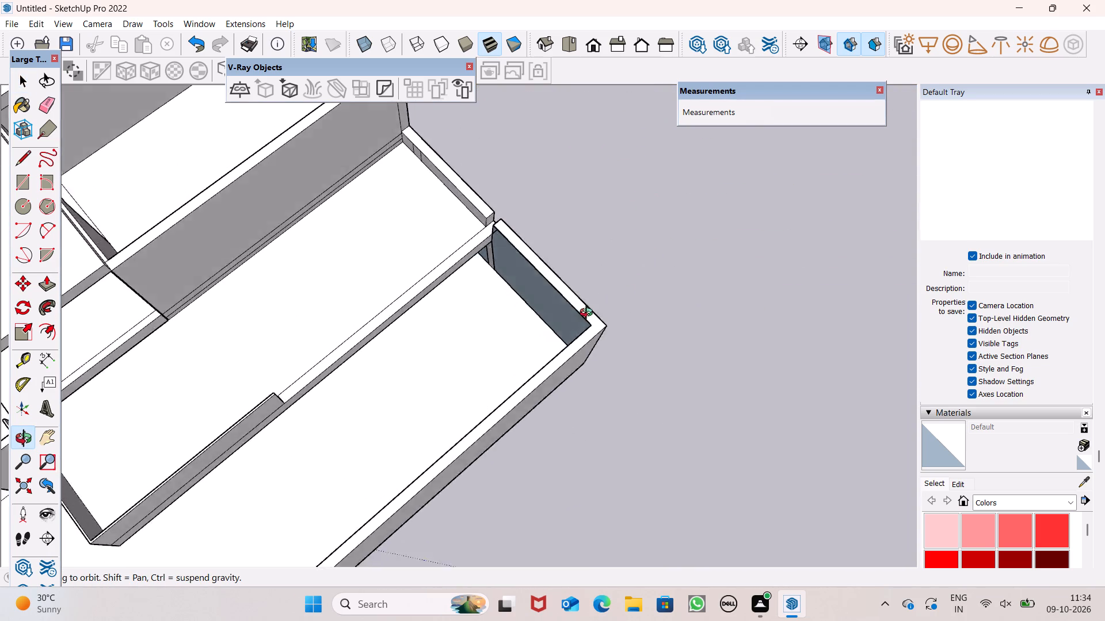
middle_click_drag(589, 314, 474, 322)
scroll(414, 163, "down", 5)
middle_click_drag(553, 179, 656, 189)
middle_click_drag(318, 351, 331, 351)
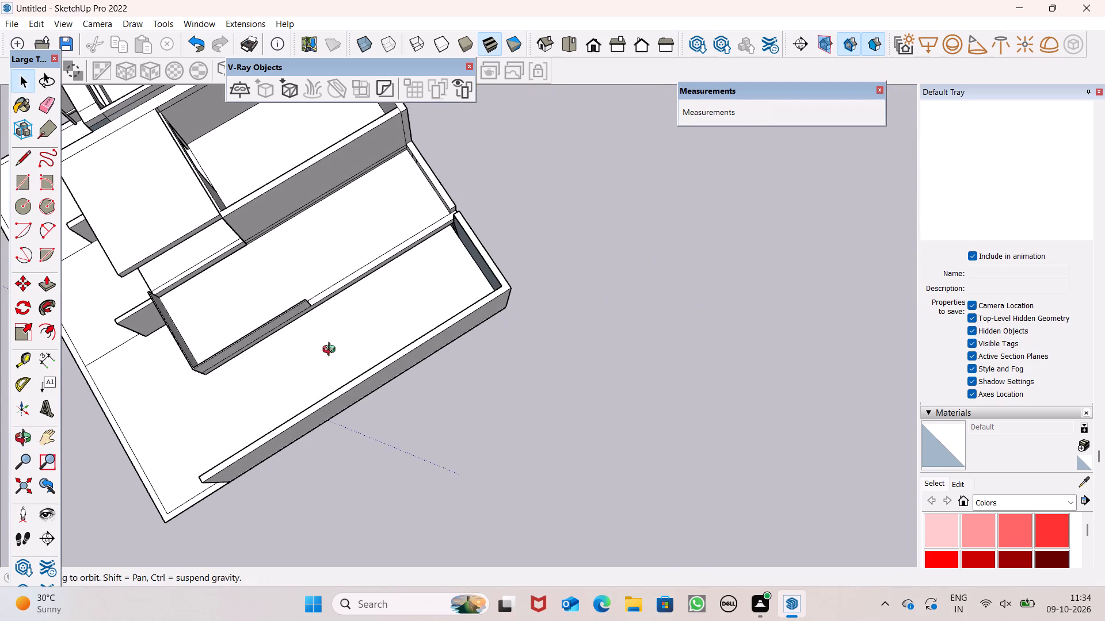
middle_click_drag(331, 351, 586, 98)
scroll(586, 98, "up", 1)
middle_click_drag(338, 446, 426, 245)
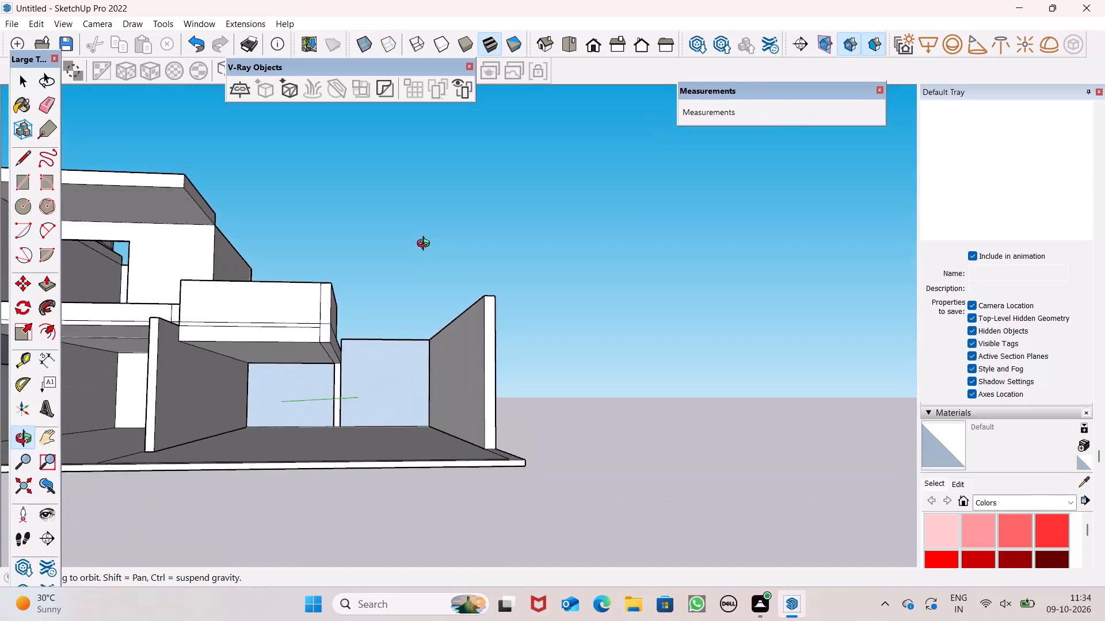
middle_click_drag(426, 245, 426, 241)
scroll(368, 360, "up", 10)
scroll(291, 400, "down", 1)
scroll(291, 400, "up", 1)
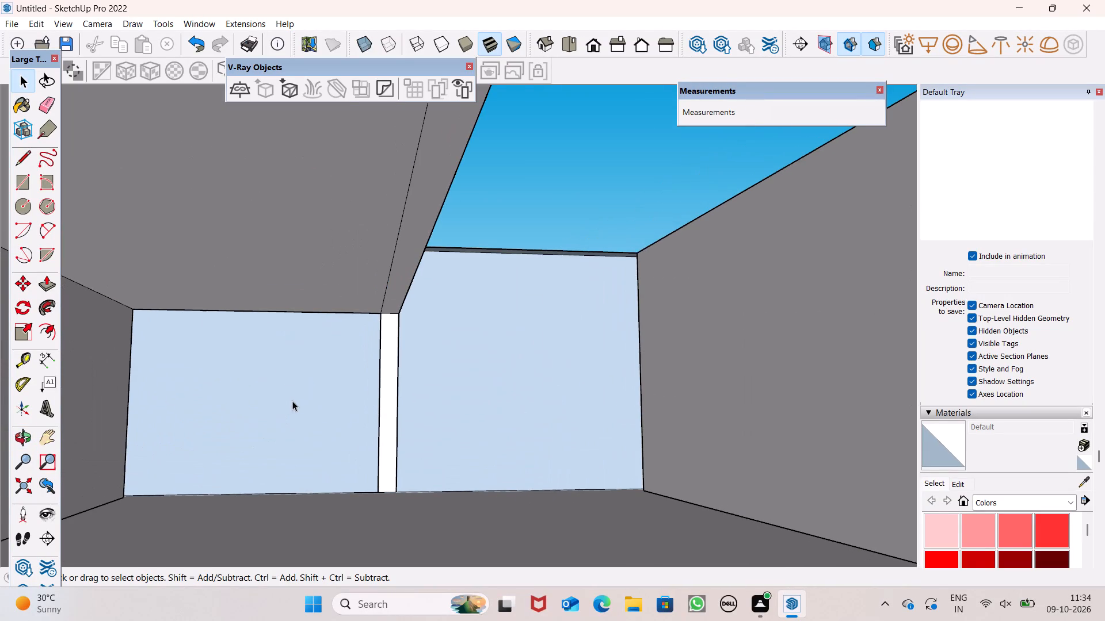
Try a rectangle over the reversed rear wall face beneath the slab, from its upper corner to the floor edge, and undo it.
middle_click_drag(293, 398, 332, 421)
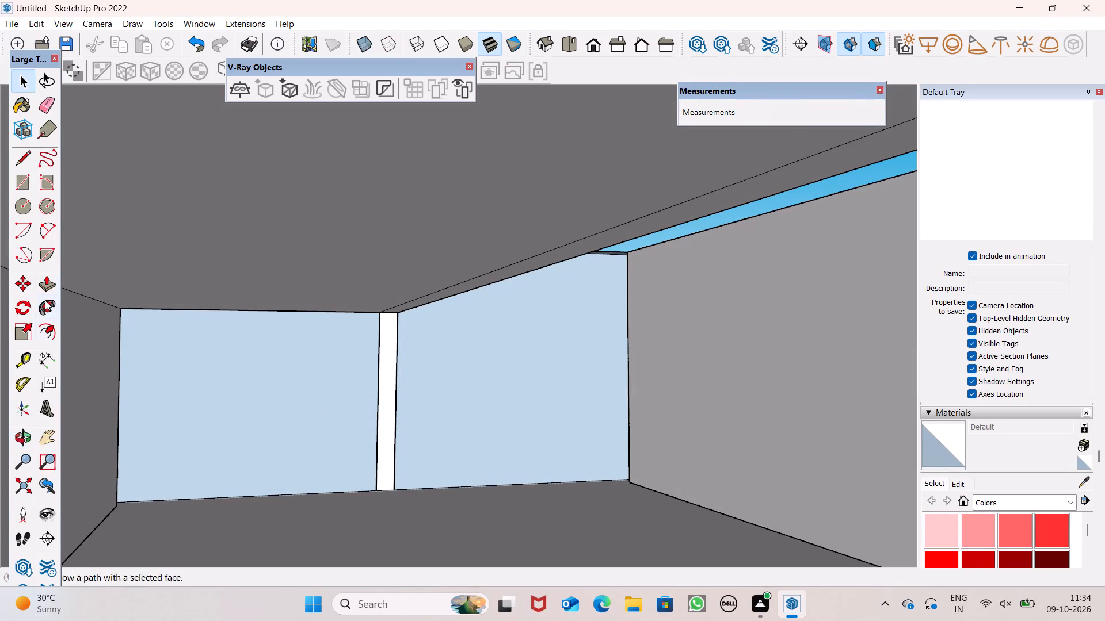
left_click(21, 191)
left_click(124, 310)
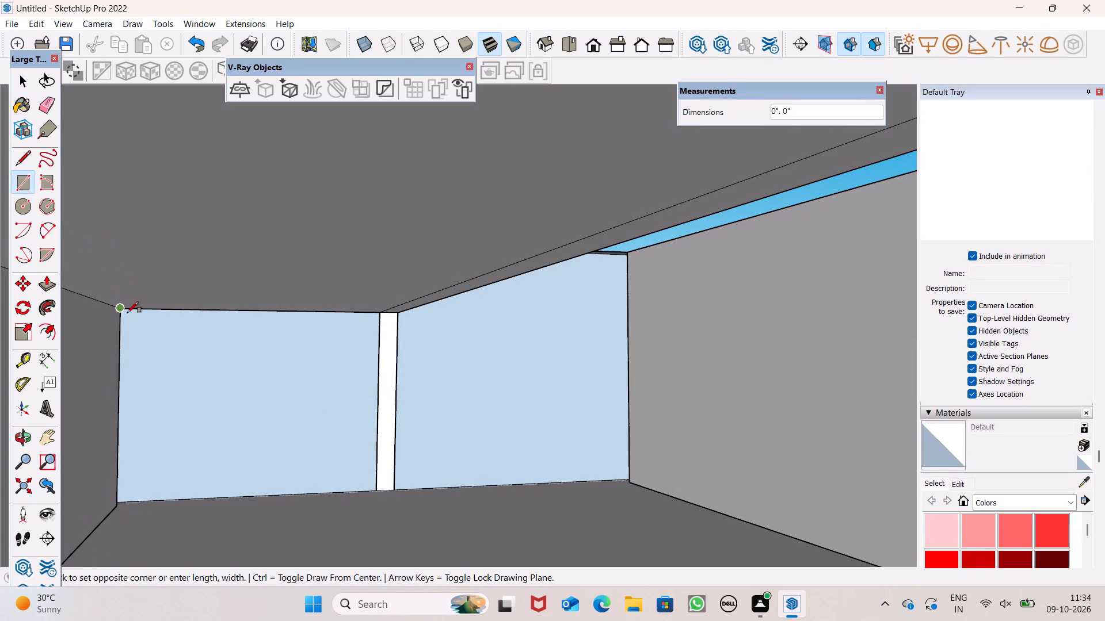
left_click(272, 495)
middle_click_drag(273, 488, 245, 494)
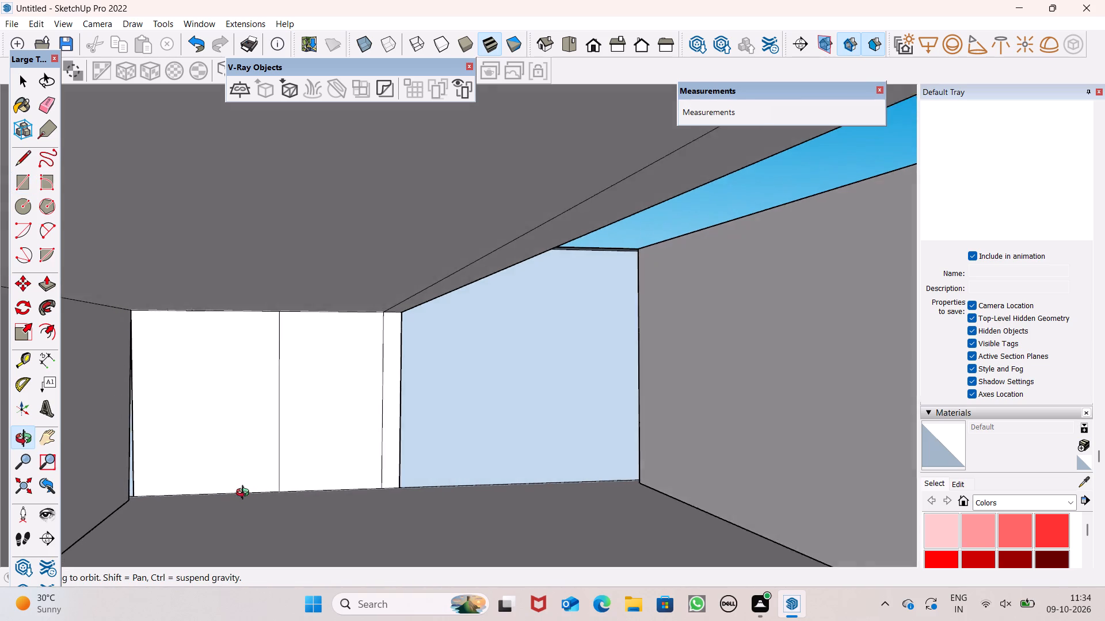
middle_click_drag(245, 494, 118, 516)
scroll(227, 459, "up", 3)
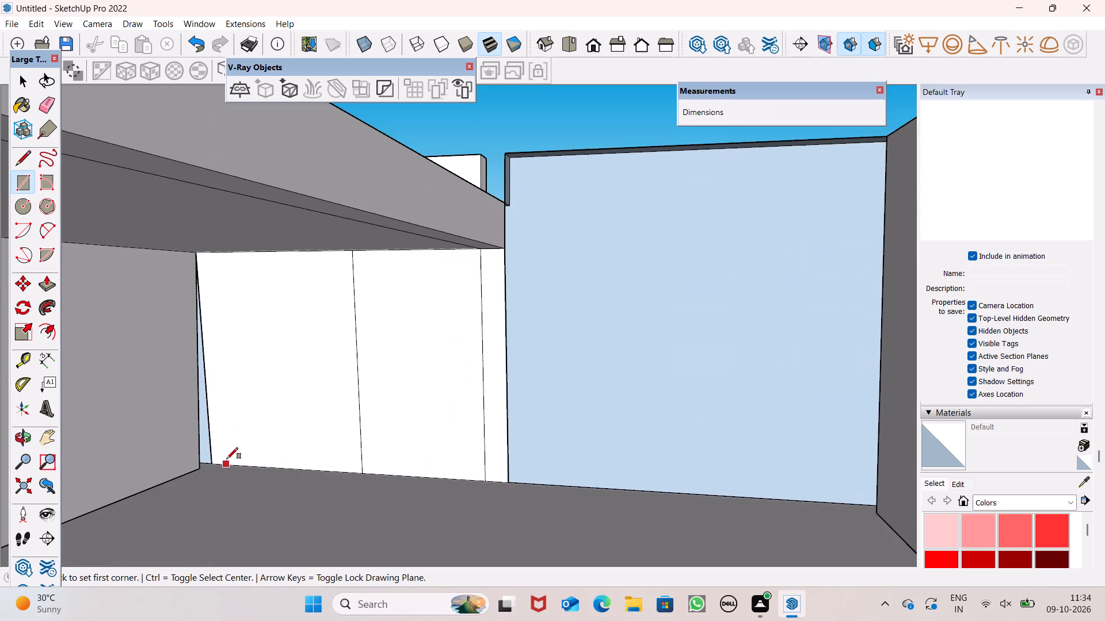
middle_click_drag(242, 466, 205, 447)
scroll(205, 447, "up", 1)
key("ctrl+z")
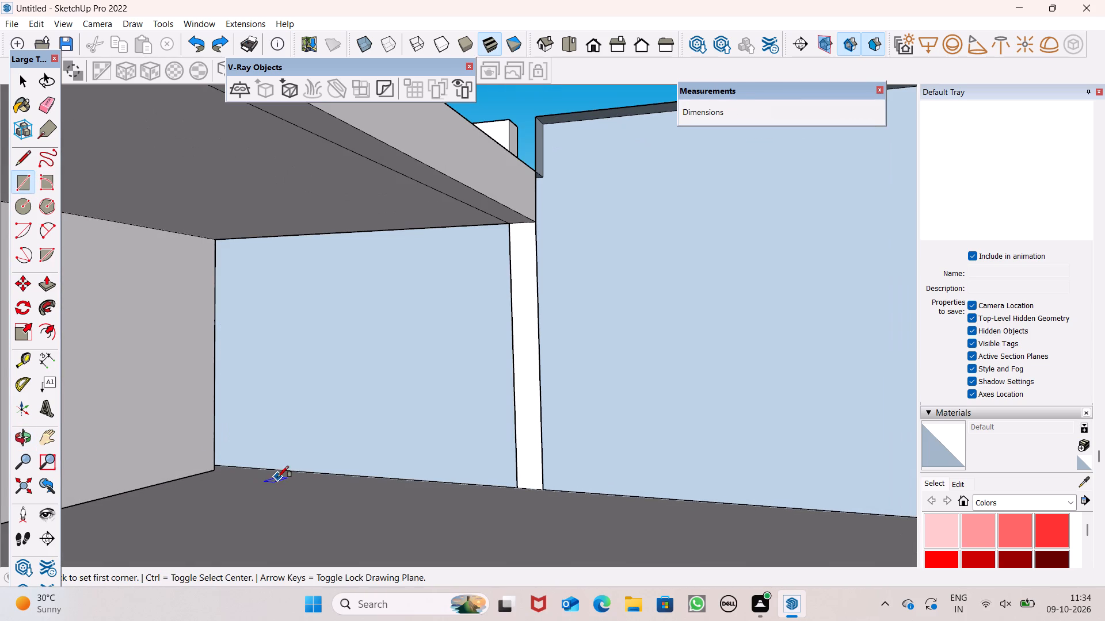
Draw a 9" line along the floor from the side wall's bottom rear corner to the rear wall's edge.
middle_click_drag(477, 549, 414, 580)
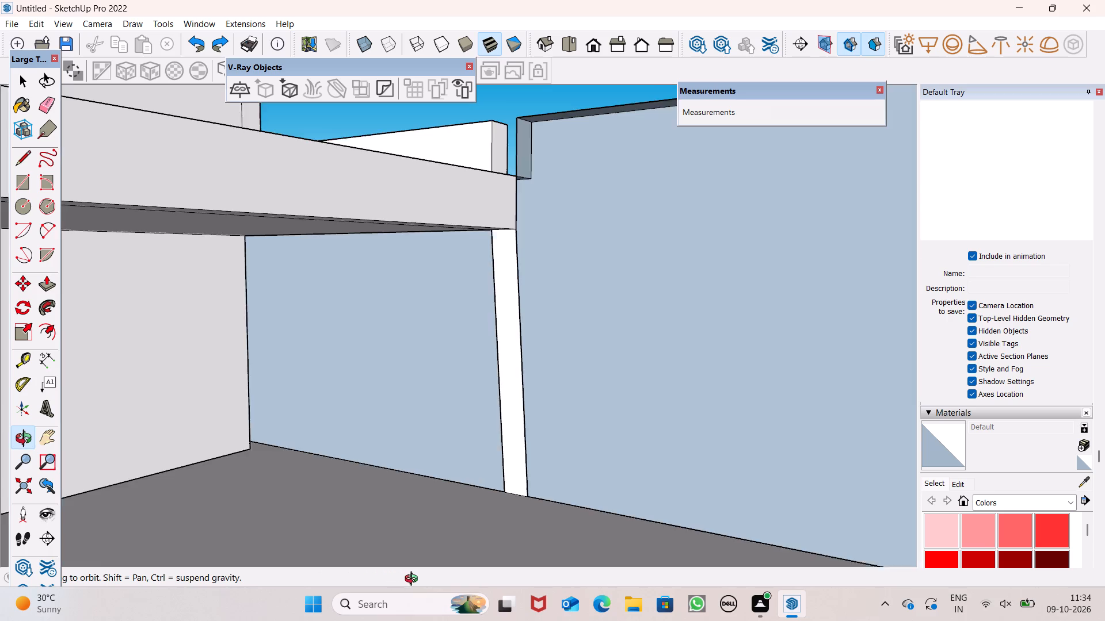
middle_click_drag(414, 580, 414, 581)
scroll(372, 499, "up", 5)
middle_click_drag(382, 527, 257, 563)
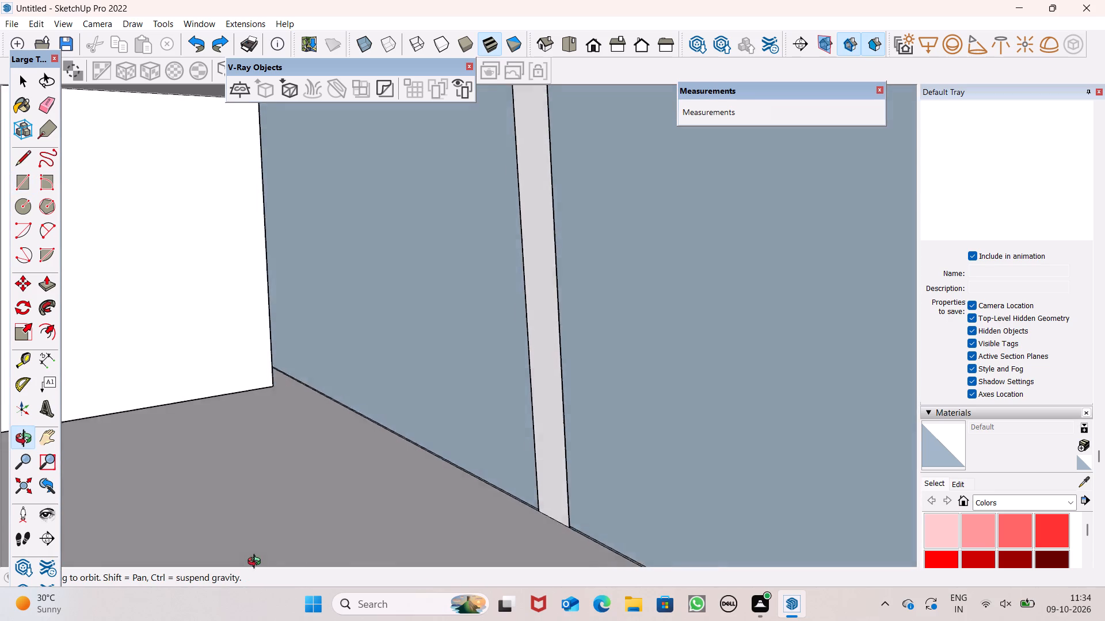
middle_click_drag(257, 563, 170, 574)
scroll(312, 427, "up", 1)
middle_click_drag(368, 455, 376, 459)
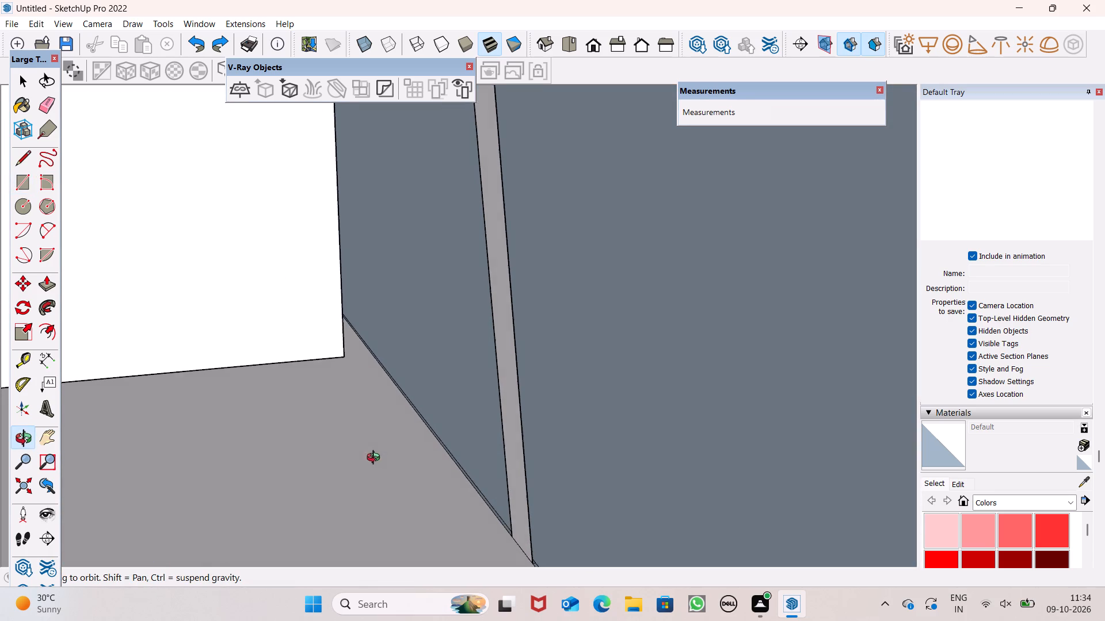
middle_click_drag(376, 459, 319, 469)
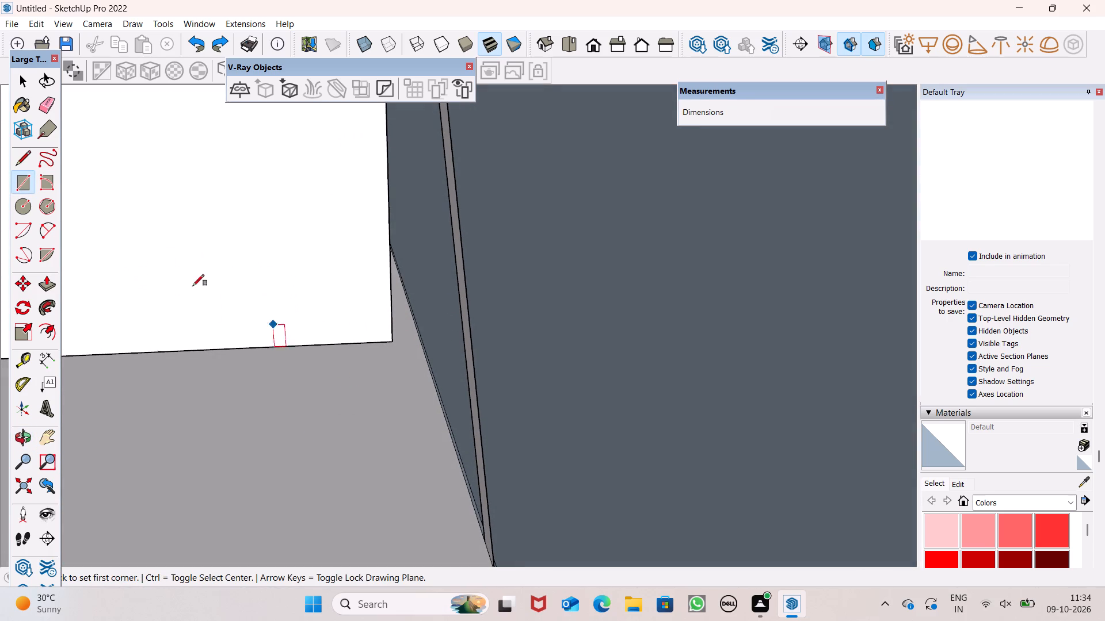
left_click(18, 161)
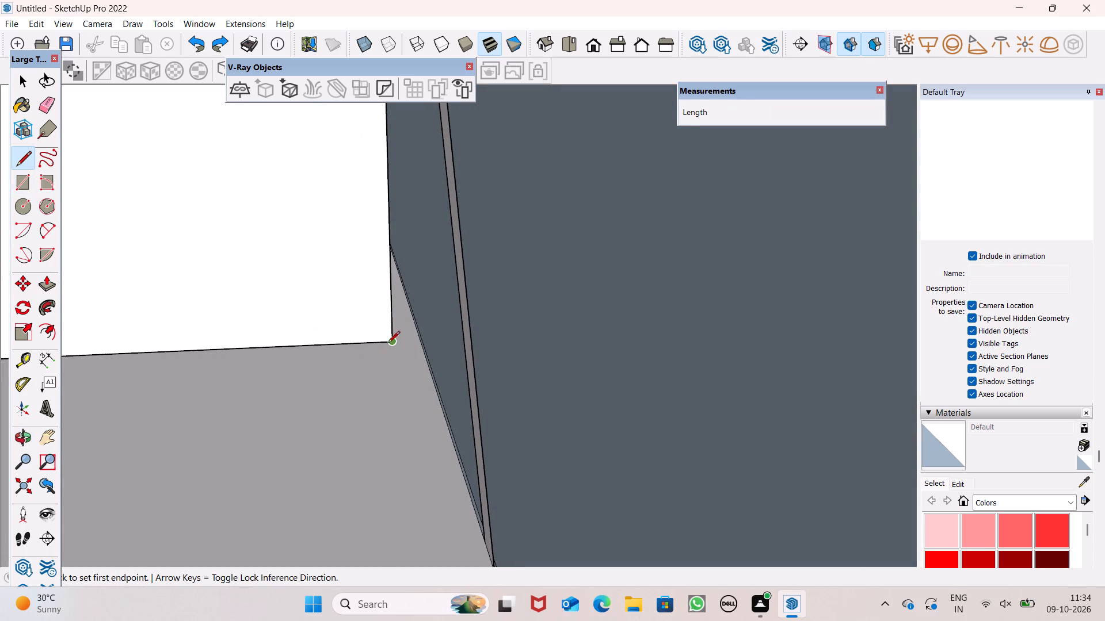
left_click_drag(390, 340, 397, 340)
left_click(422, 338)
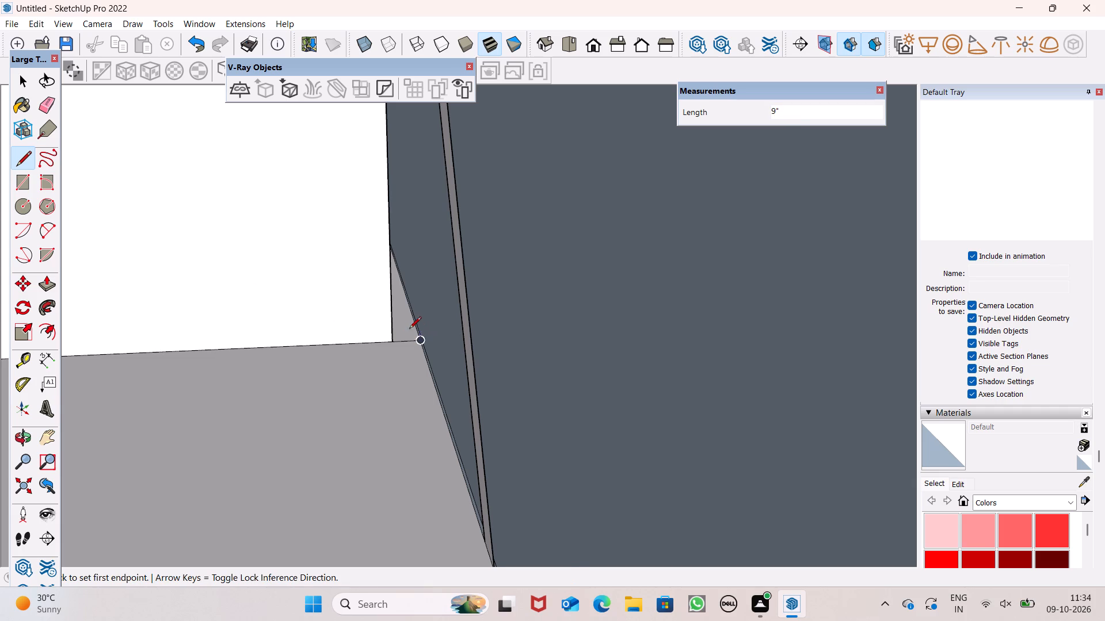
key("space")
Push/pull the narrow end face of the side wall 9 9/16" across the gap to the rear wall.
middle_click_drag(474, 350, 463, 367)
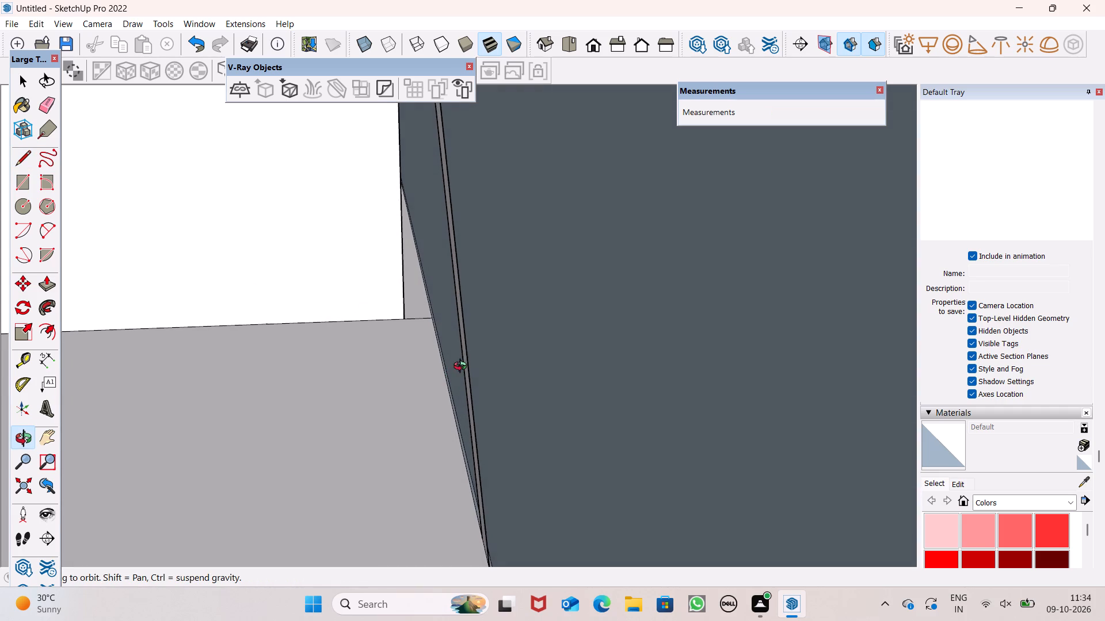
middle_click_drag(463, 367, 463, 365)
left_click(48, 287)
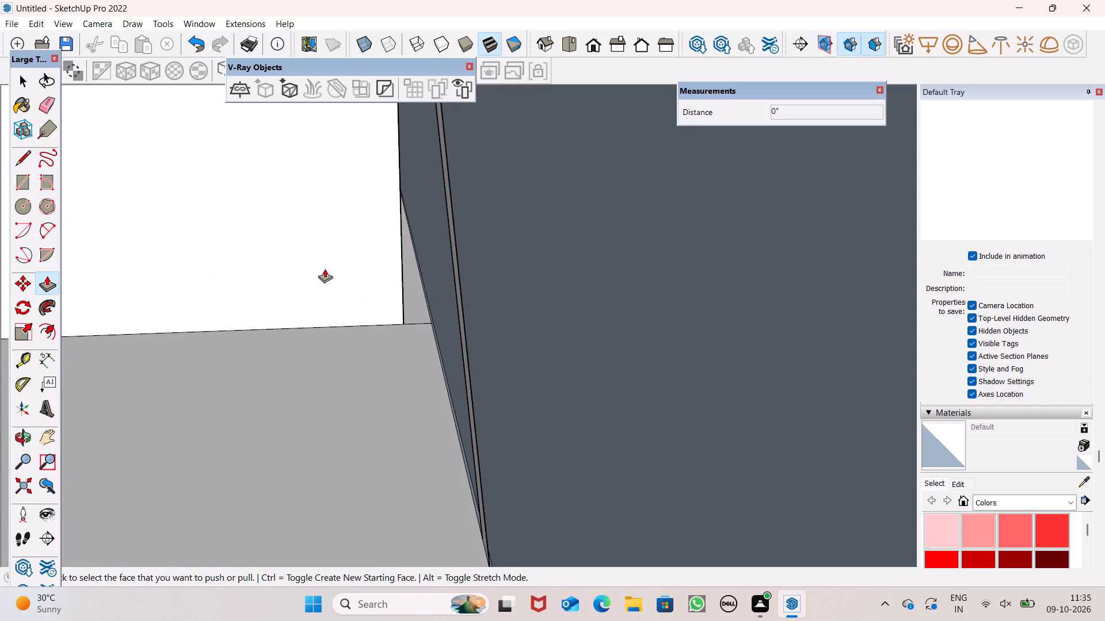
scroll(425, 261, "up", 9)
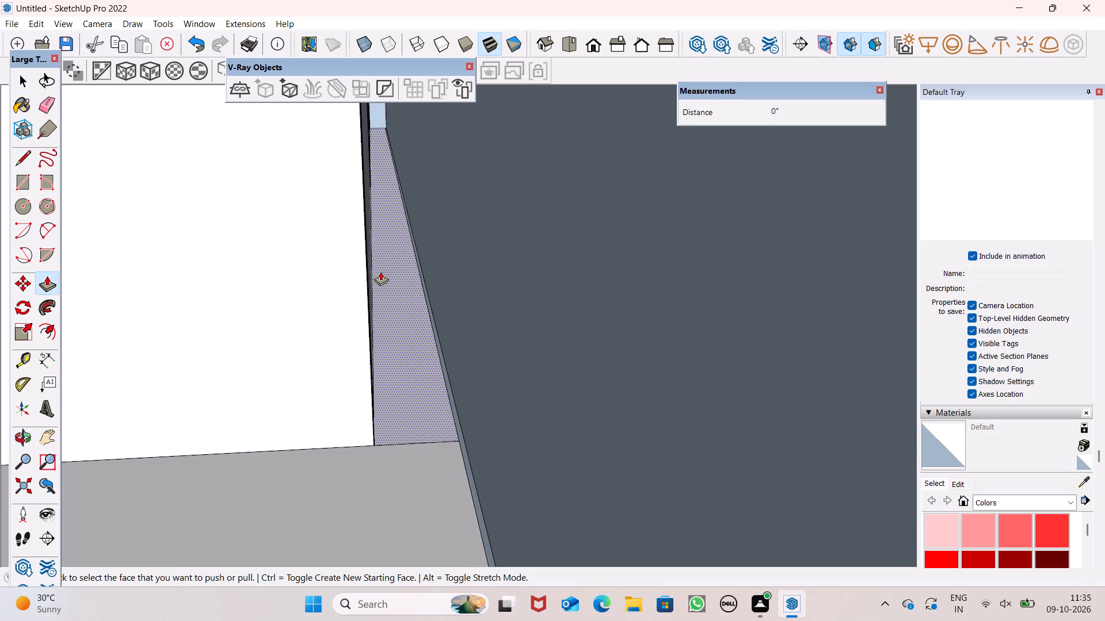
left_click_drag(364, 269, 432, 279)
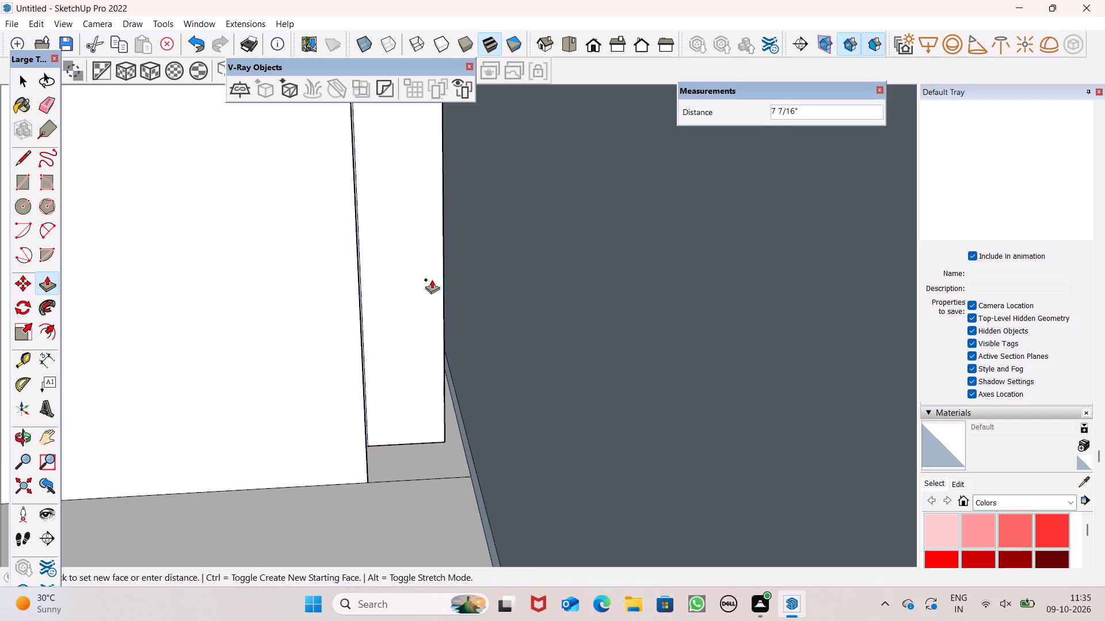
left_click_drag(432, 279, 476, 290)
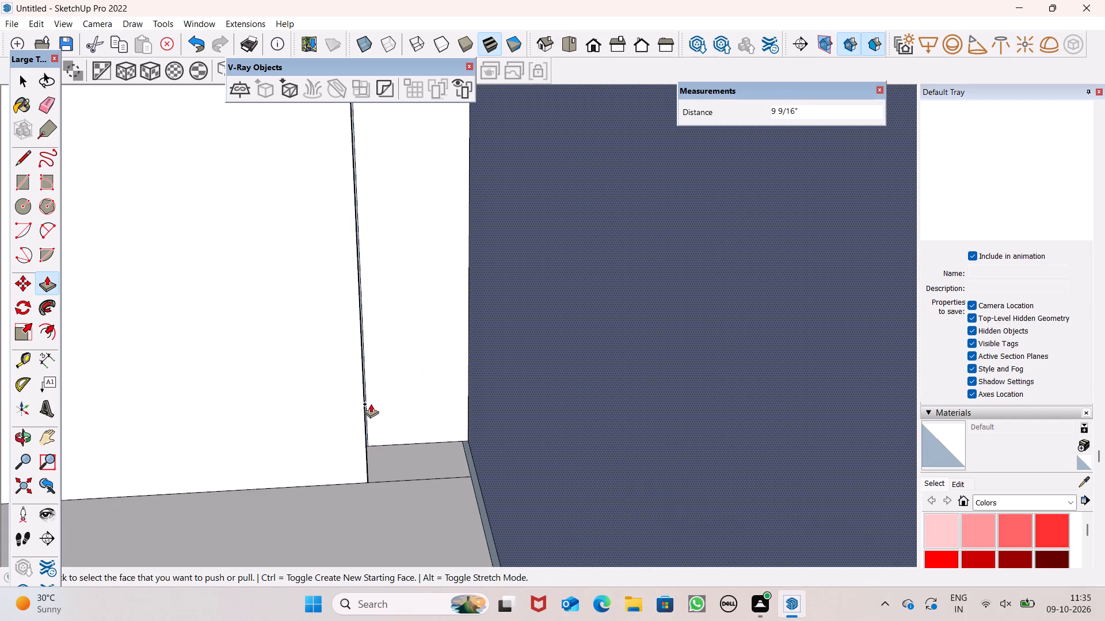
middle_click_drag(386, 400, 365, 419)
scroll(365, 420, "up", 1)
left_click_drag(366, 408, 380, 412)
key("space")
middle_click_drag(405, 420, 384, 436)
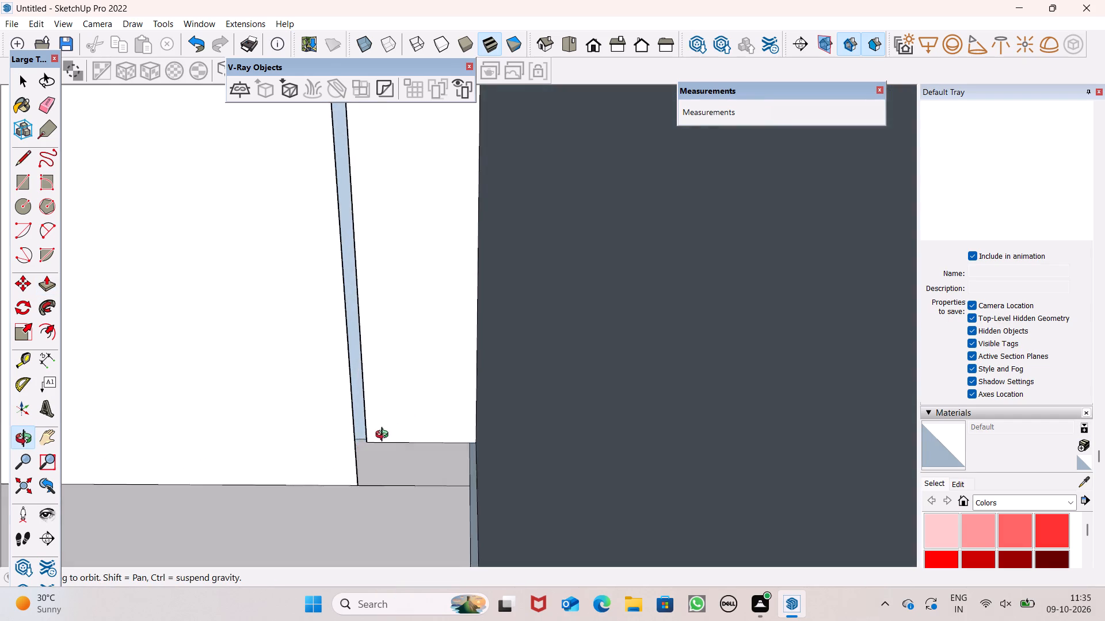
middle_click_drag(384, 436, 388, 435)
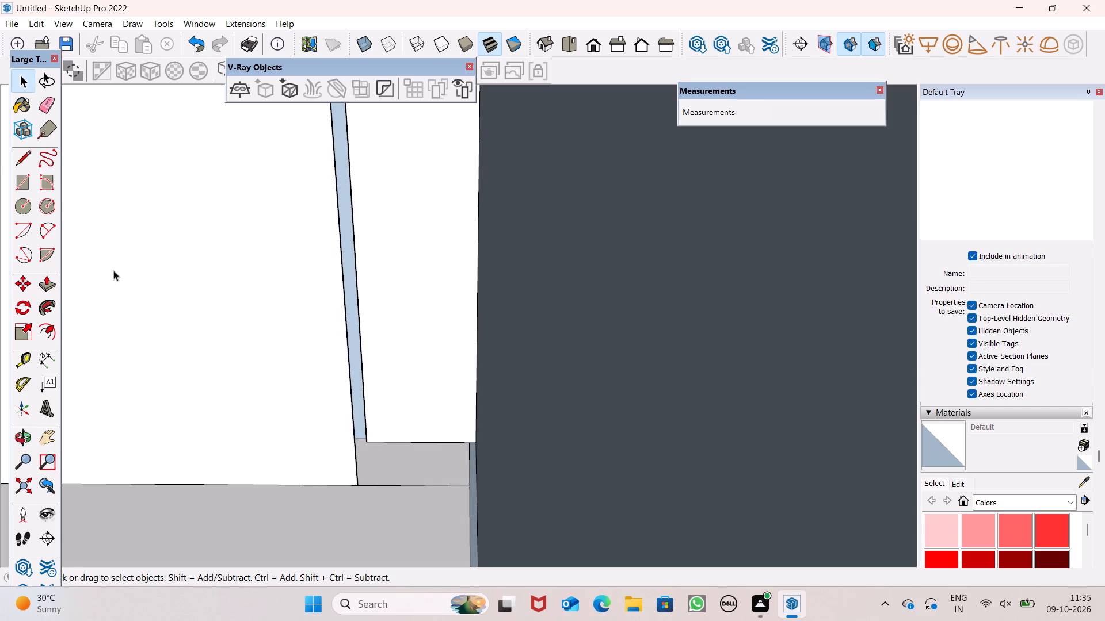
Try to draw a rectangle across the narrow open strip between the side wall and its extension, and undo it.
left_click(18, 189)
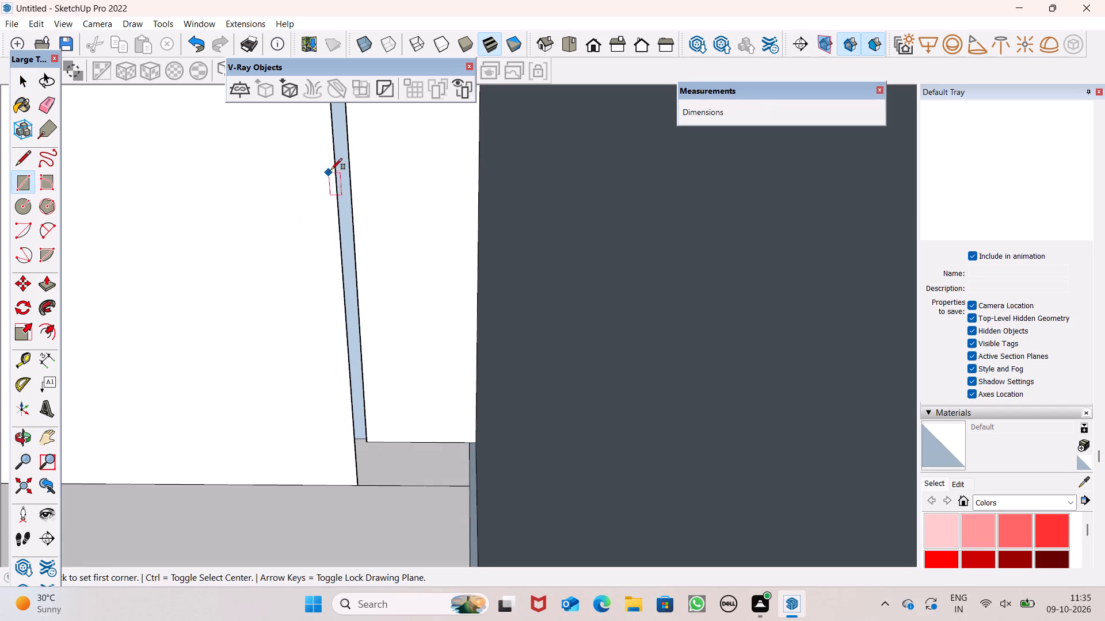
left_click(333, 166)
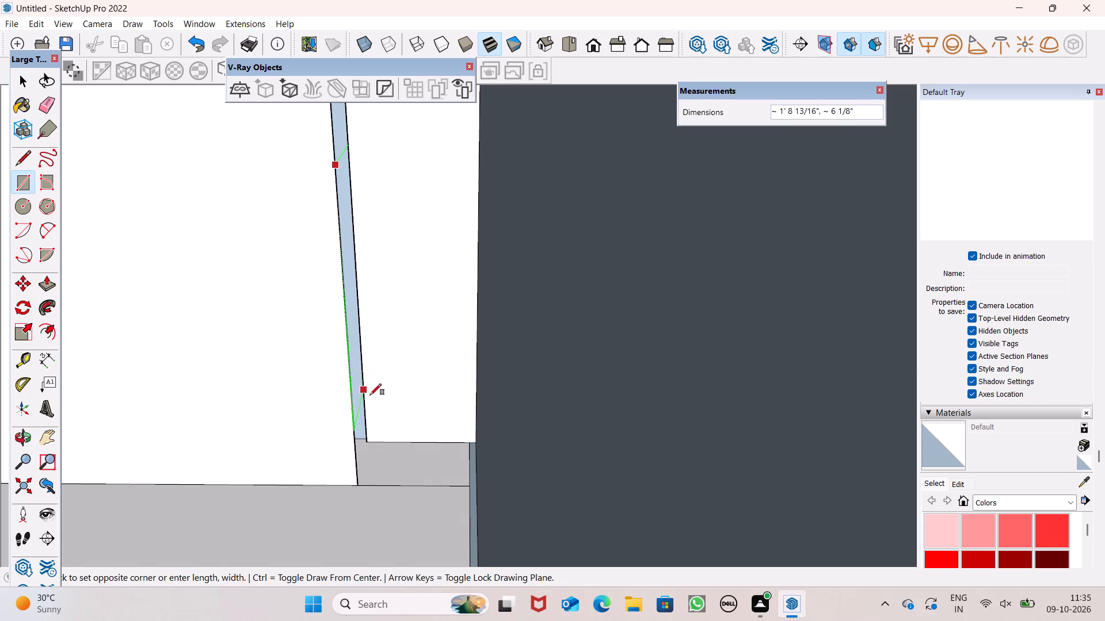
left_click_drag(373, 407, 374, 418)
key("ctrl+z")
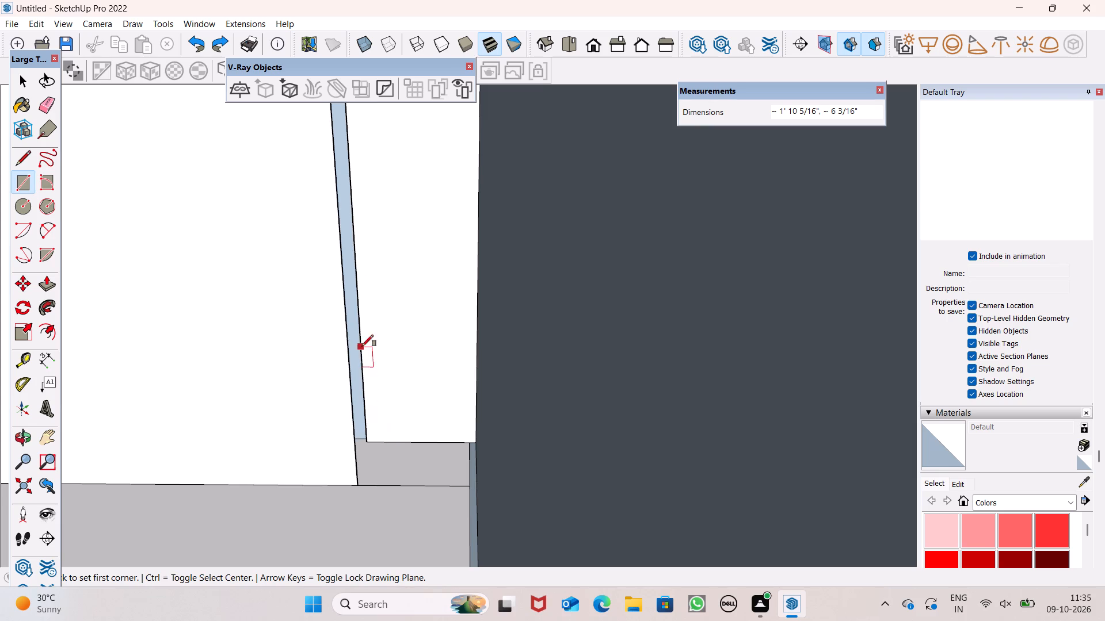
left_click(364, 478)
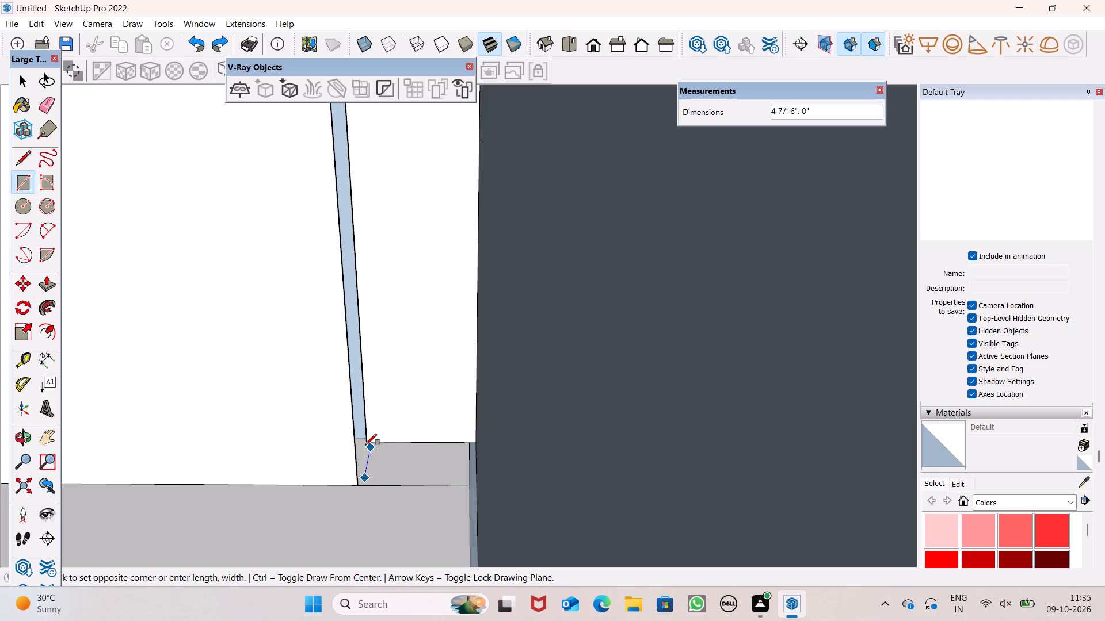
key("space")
Close the narrow open strip with a 6 1/8" line at floor level, joining the extension's bottom corner to the side wall's bottom corner.
left_click(25, 159)
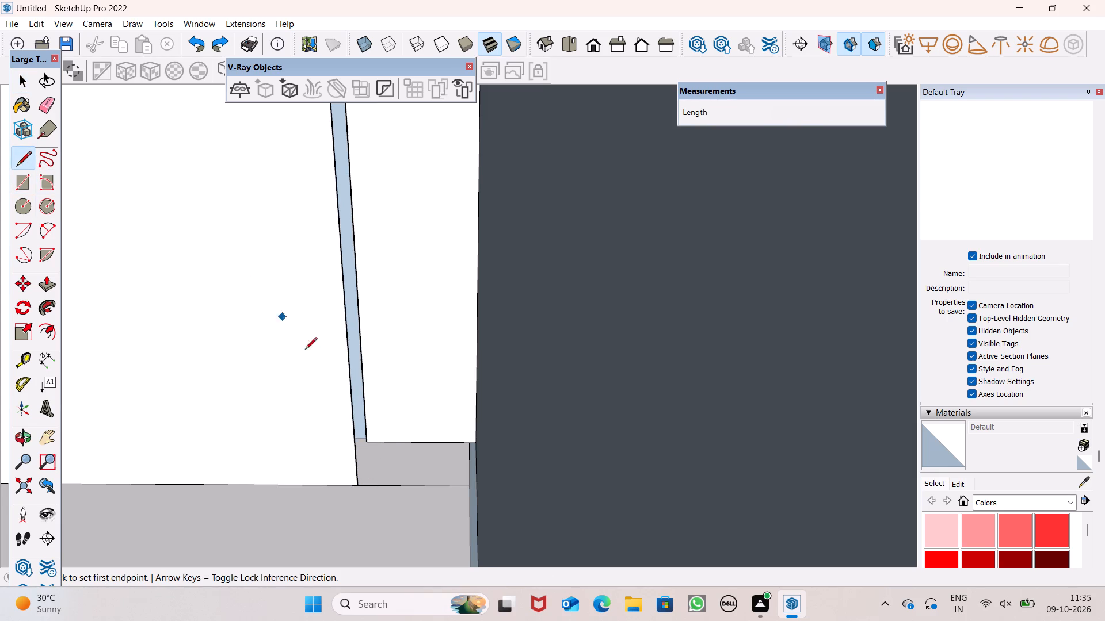
left_click(369, 441)
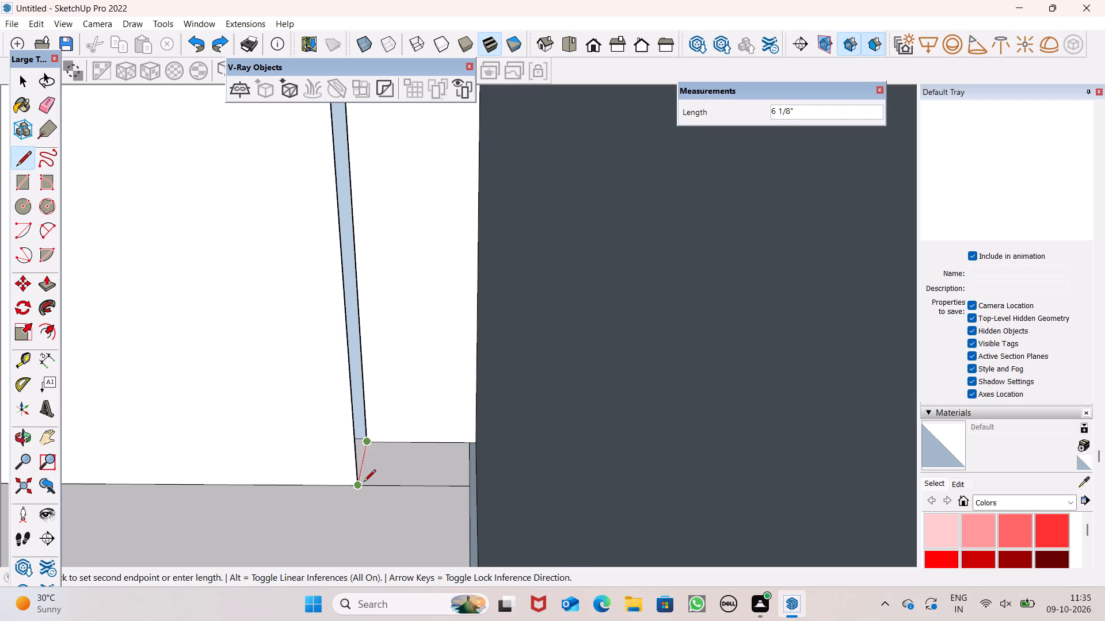
left_click(364, 482)
key("space")
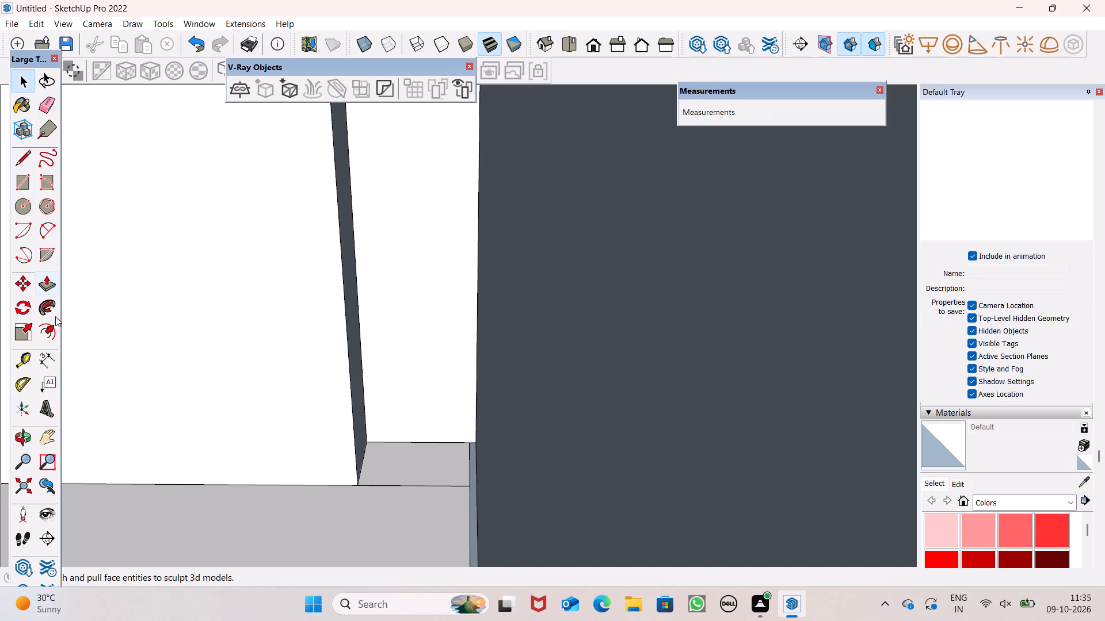
Push/pull the newly closed narrow face beside the side wall 9" so it reaches the rear wall's edge.
left_click(43, 286)
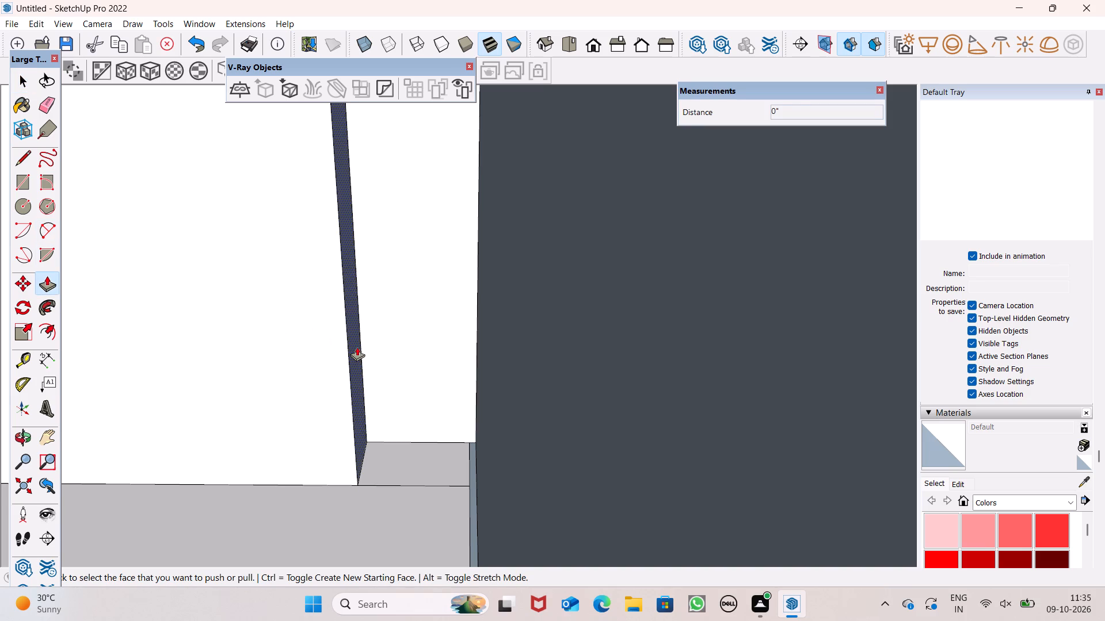
left_click_drag(357, 347, 500, 401)
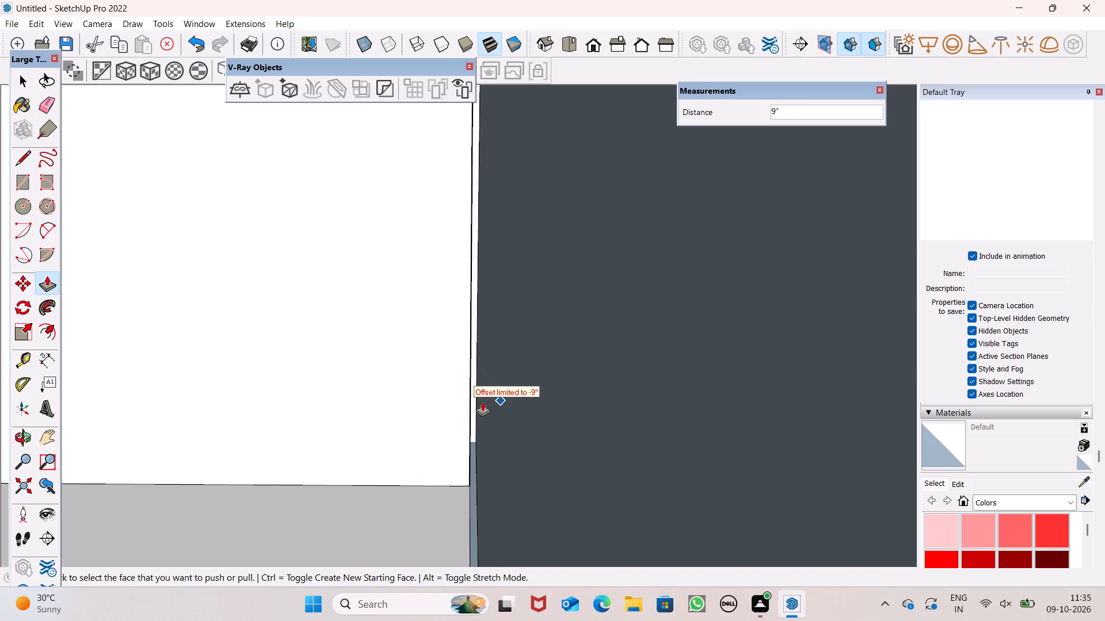
key("ctrl+z")
left_click_drag(356, 348, 469, 362)
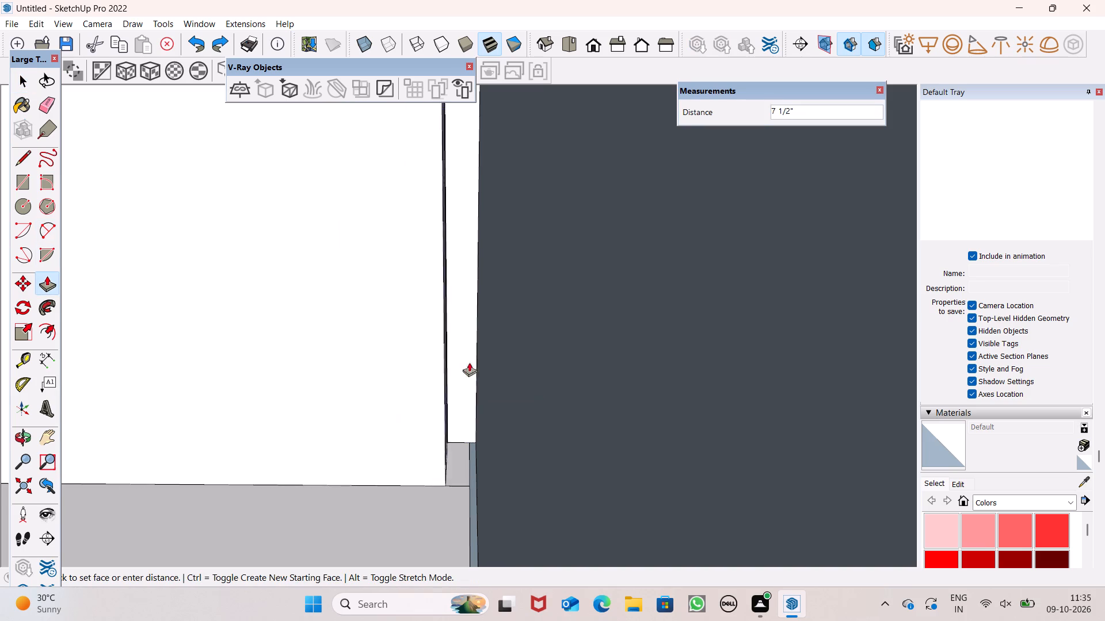
left_click_drag(469, 362, 487, 378)
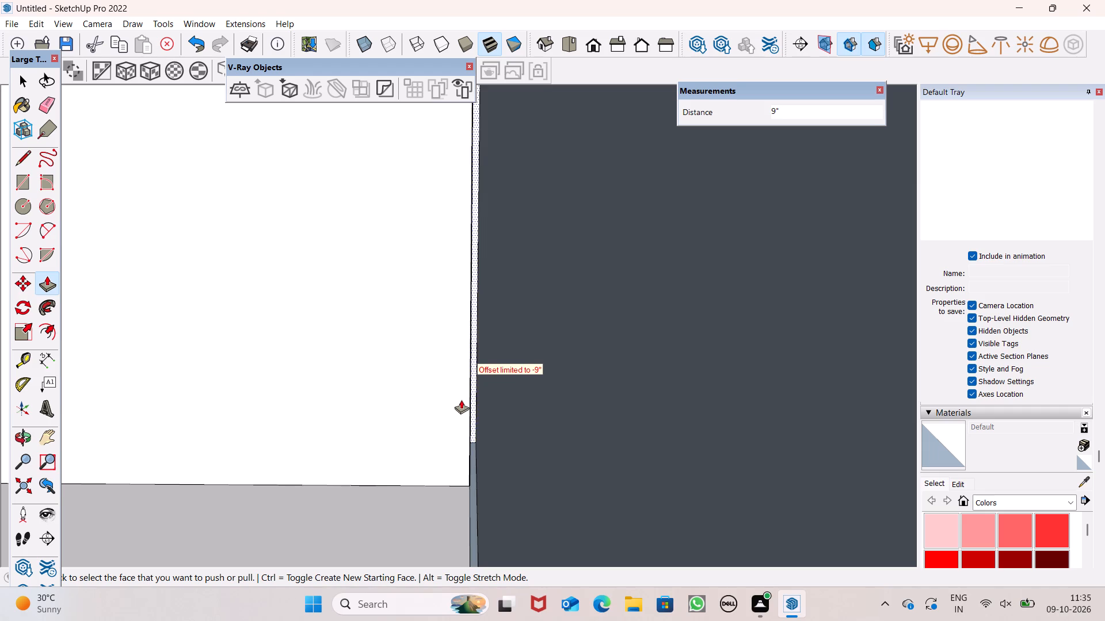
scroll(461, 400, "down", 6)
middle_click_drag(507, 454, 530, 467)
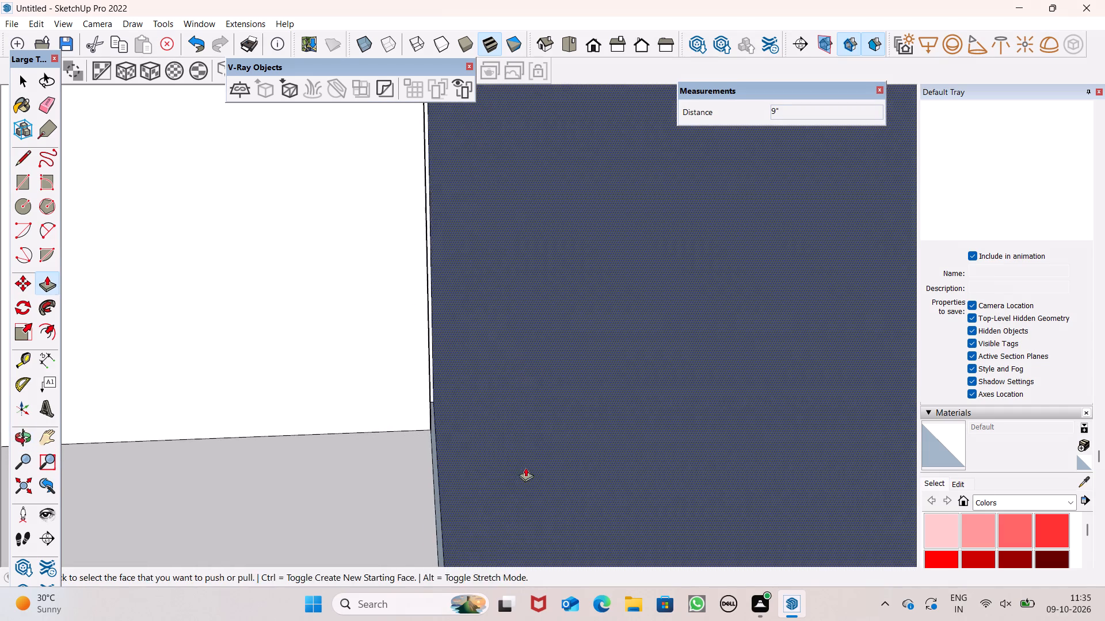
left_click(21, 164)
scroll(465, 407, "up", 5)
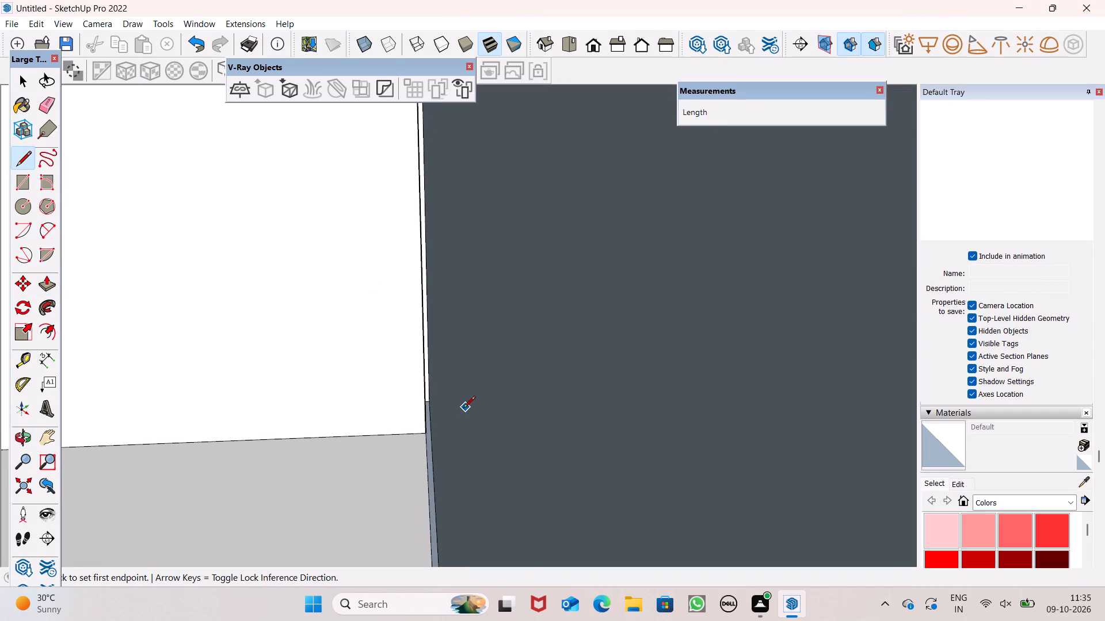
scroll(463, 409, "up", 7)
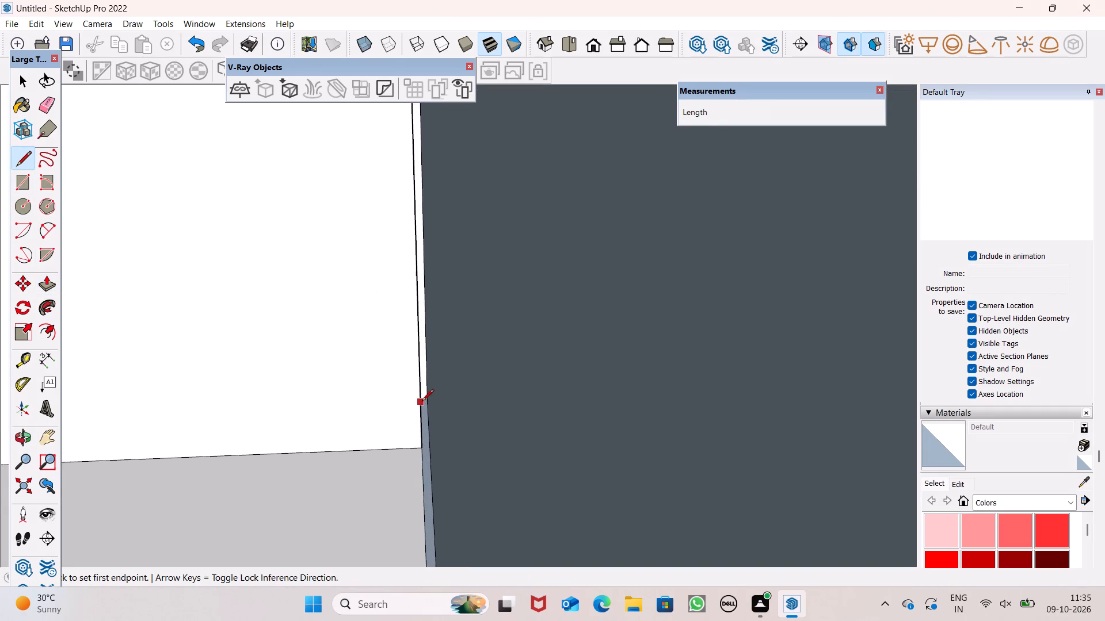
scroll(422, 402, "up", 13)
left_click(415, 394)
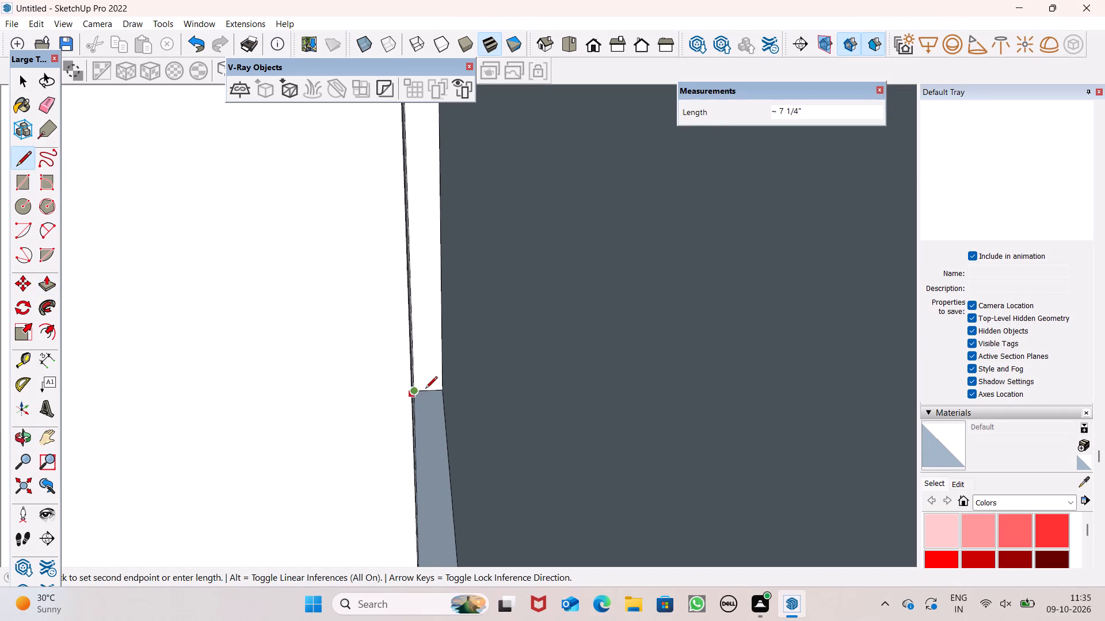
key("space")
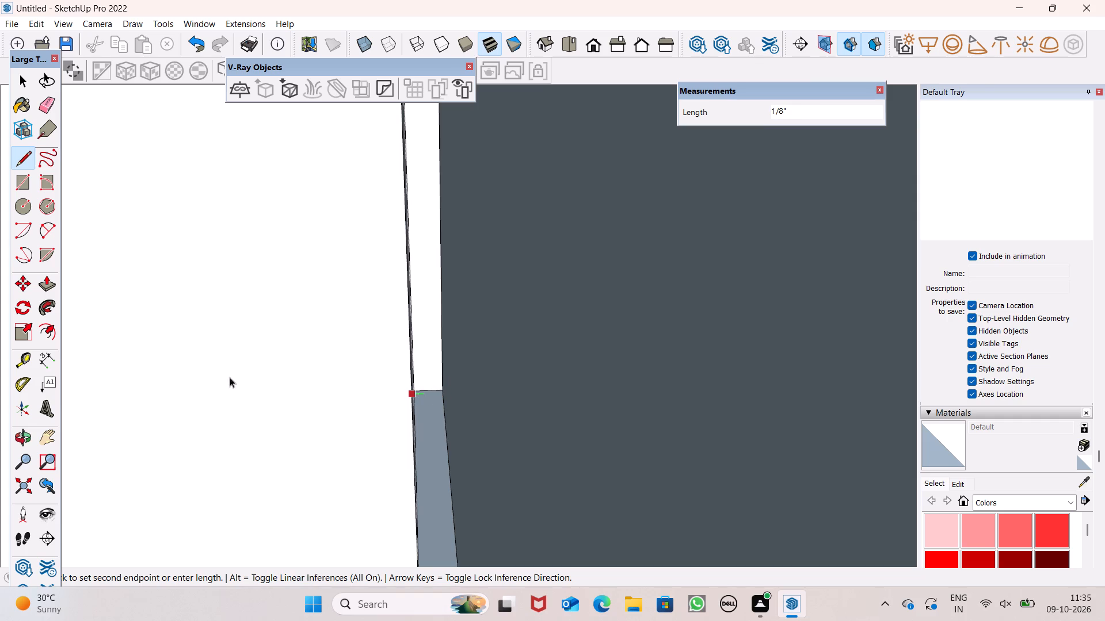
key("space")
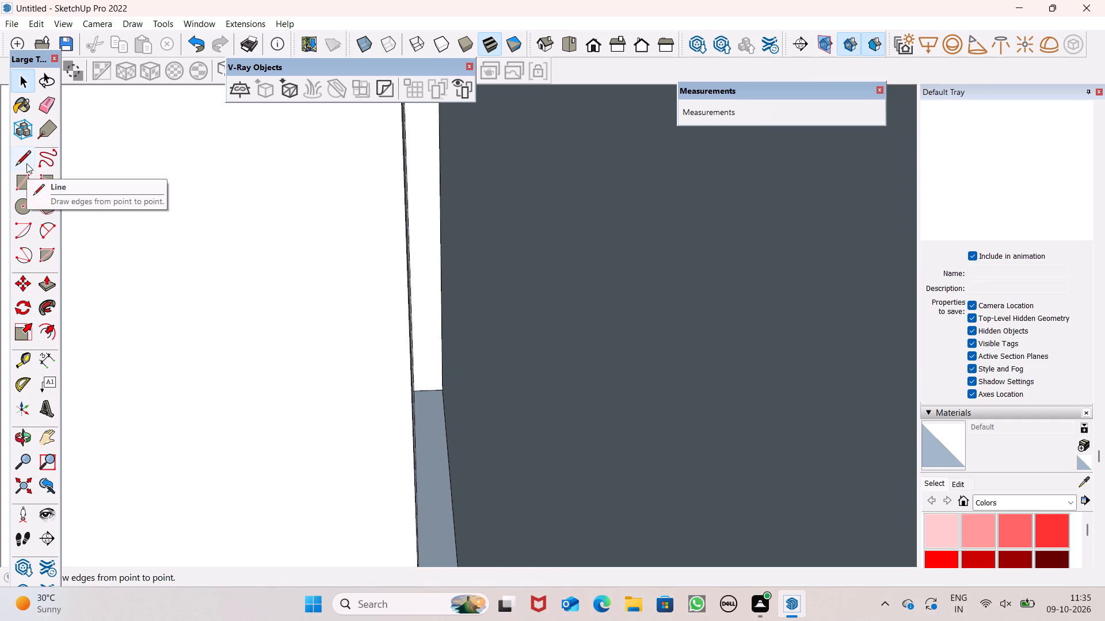
Draw a line across the corner end of the narrow strip at the rear wall's foot, plus a short line along its edge.
left_click(26, 163)
scroll(469, 376, "up", 7)
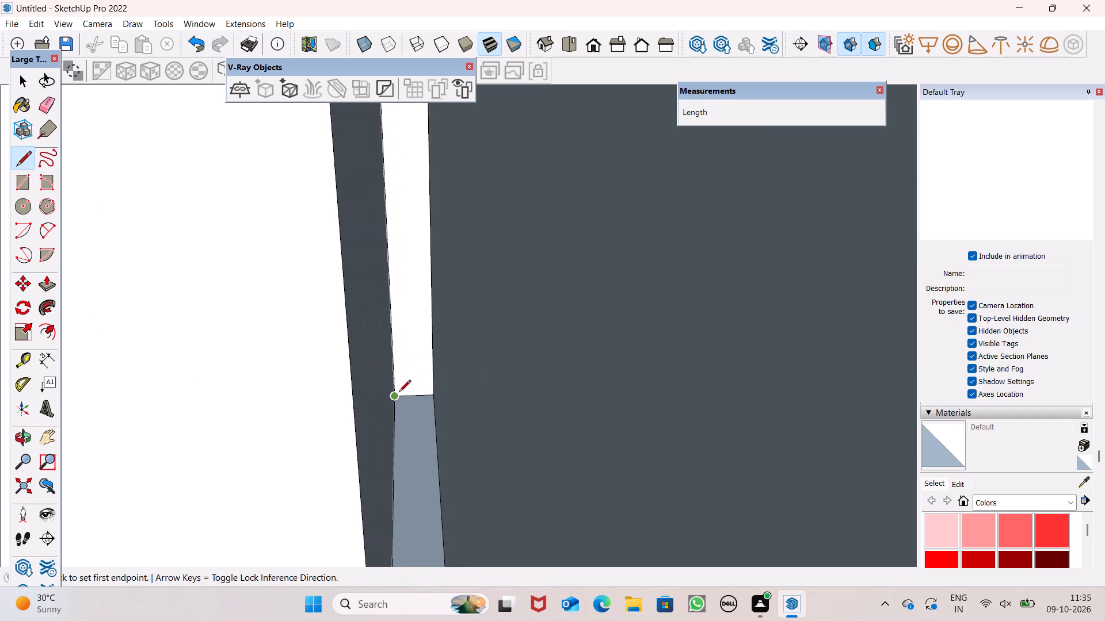
left_click(396, 395)
left_click(433, 391)
scroll(411, 356, "down", 3)
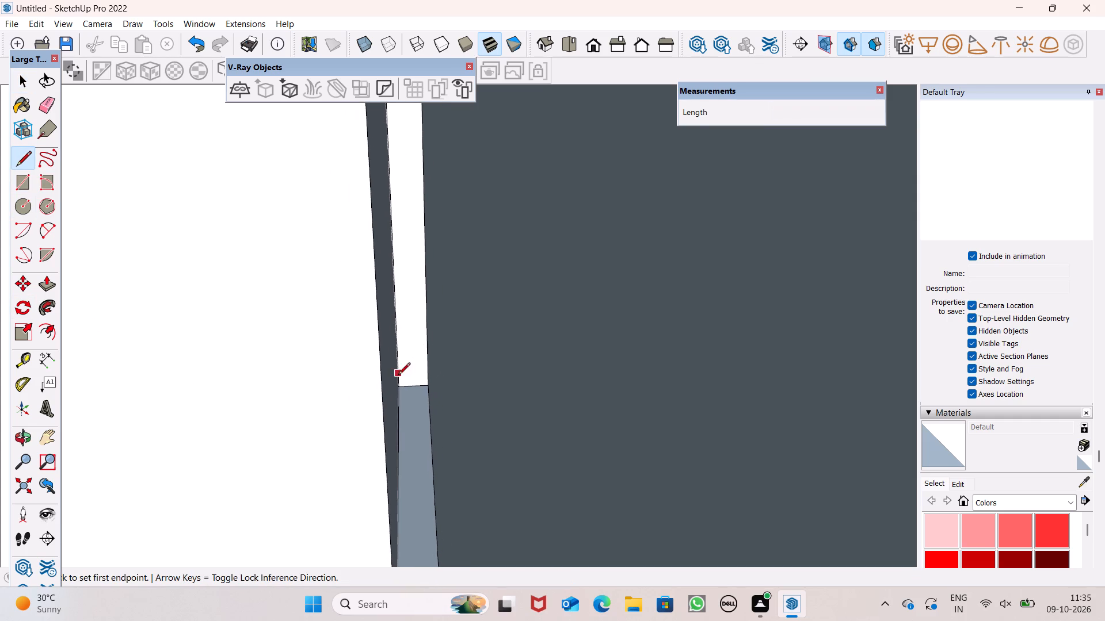
left_click(401, 404)
left_click(399, 434)
scroll(403, 412, "down", 3)
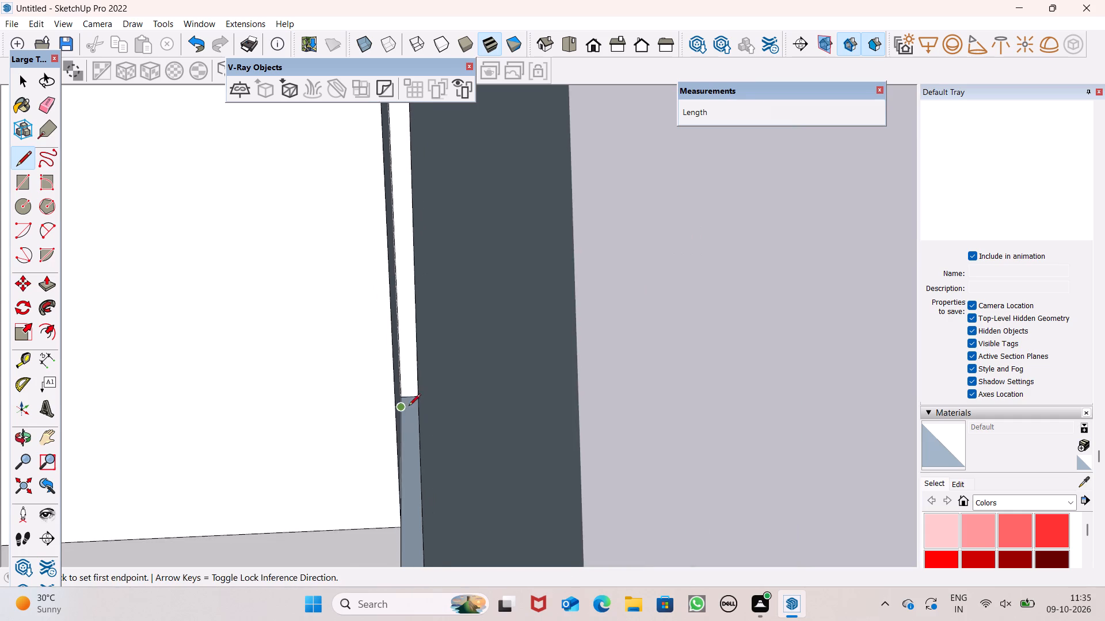
scroll(409, 407, "down", 8)
middle_click_drag(454, 421, 456, 447)
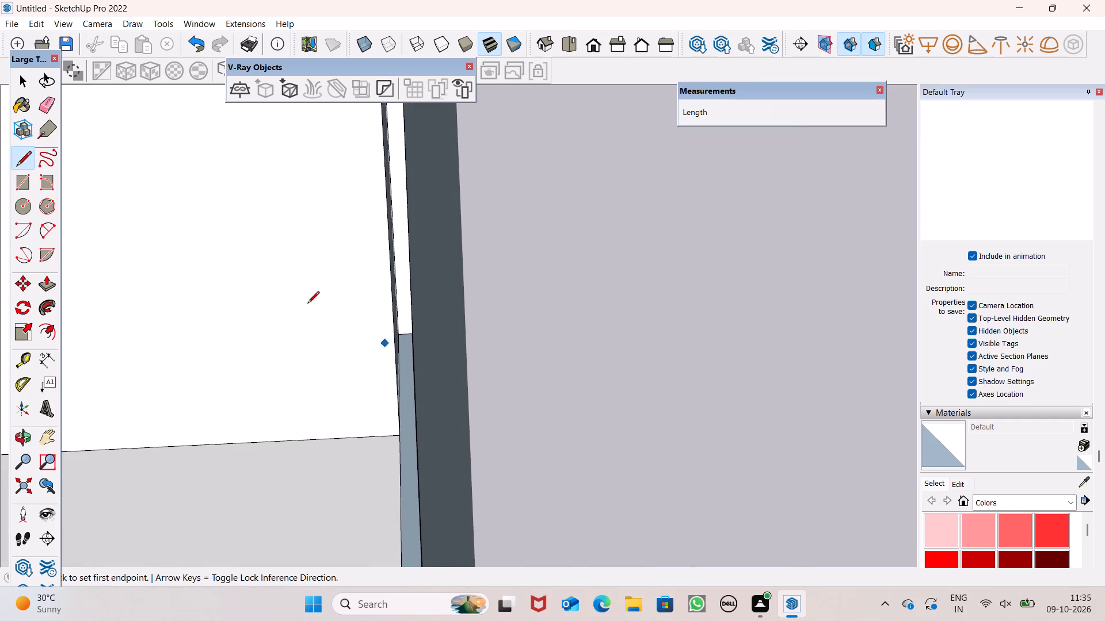
Draw a rectangle about 11" long in the narrow strip at the rear wall's foot, starting from the corner with the side wall.
left_click(20, 190)
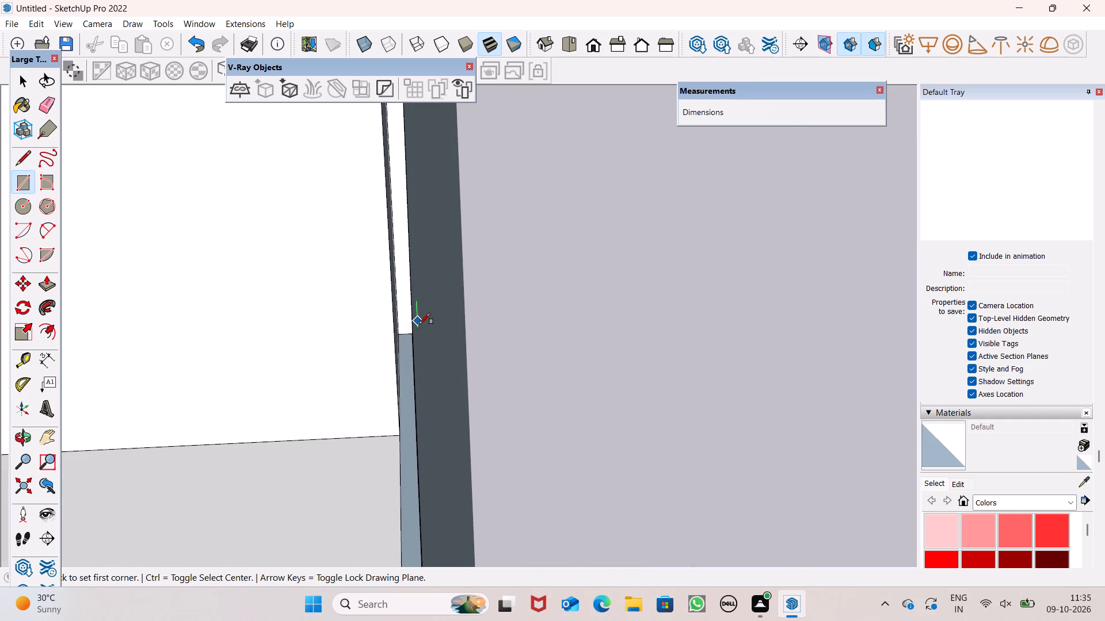
left_click(404, 334)
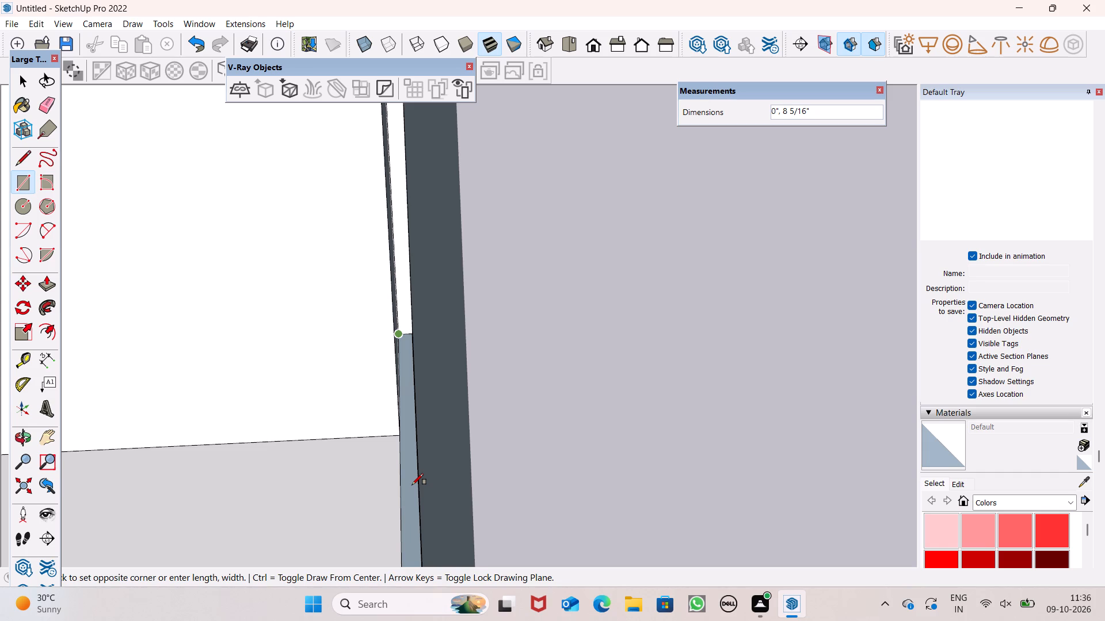
scroll(406, 485, "down", 7)
middle_click_drag(421, 467, 528, 463)
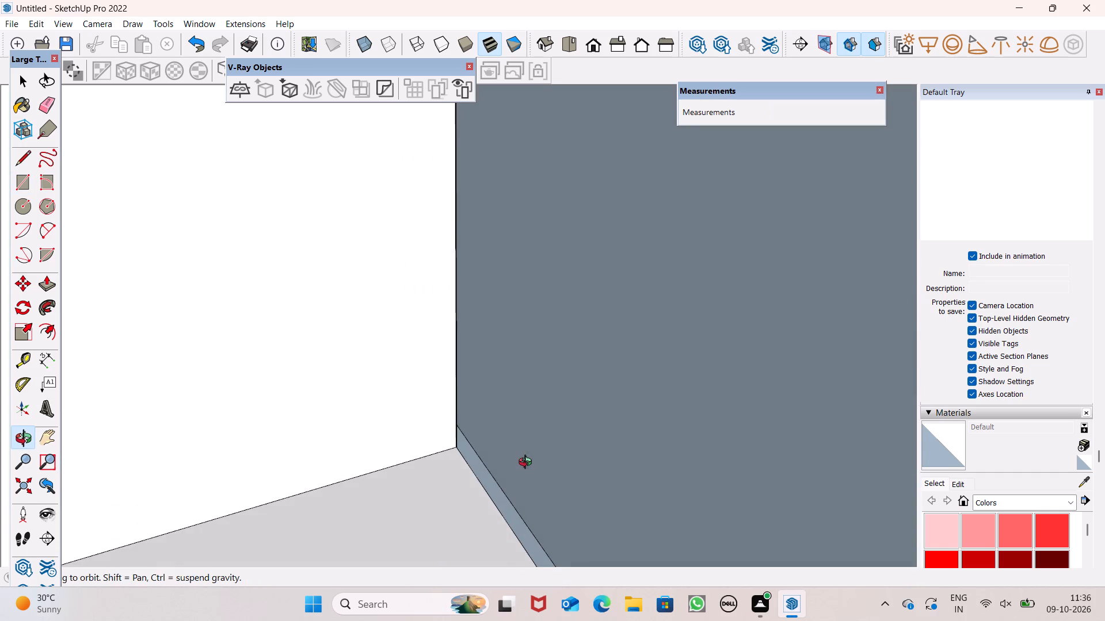
middle_click_drag(528, 463, 519, 464)
left_click(504, 524)
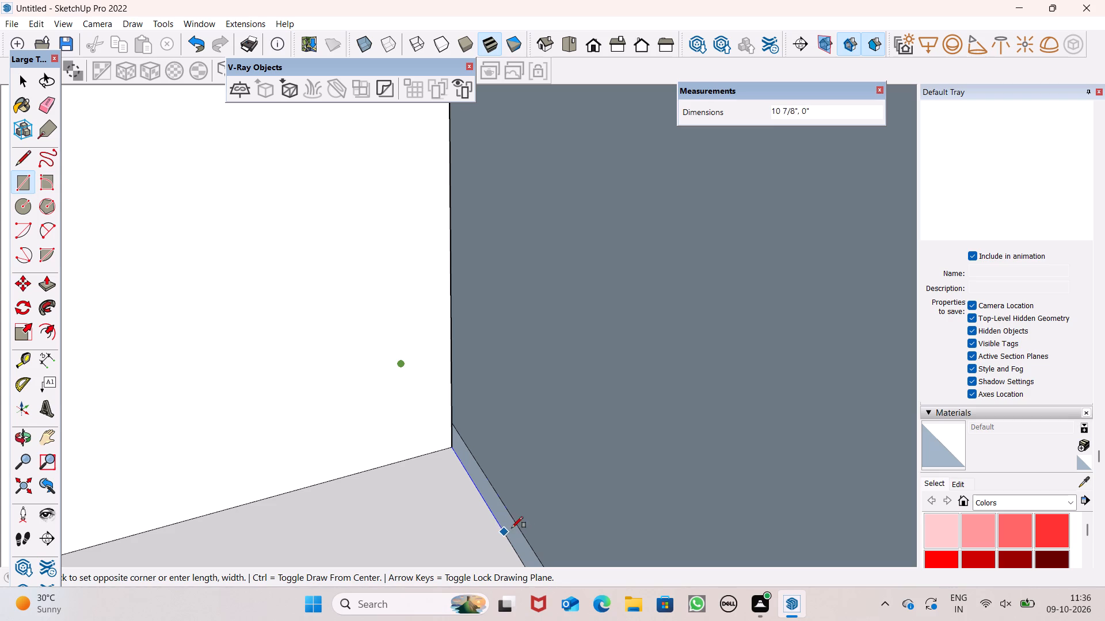
left_click(522, 527)
scroll(499, 487, "down", 7)
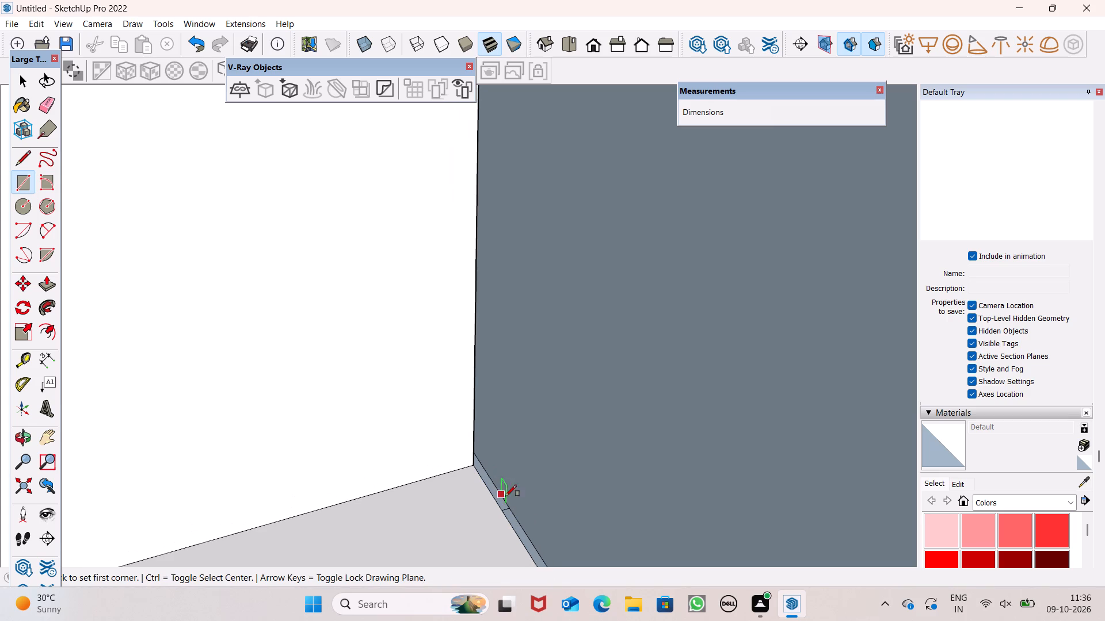
Push/pull the large rear wall face 1/8" with a new starting face.
left_click(46, 290)
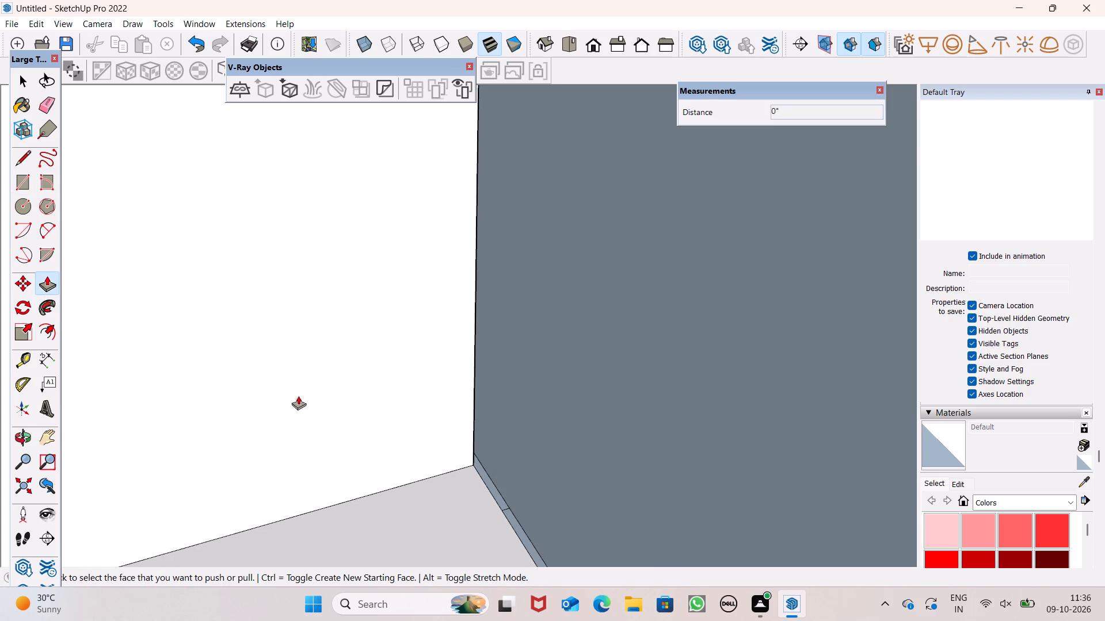
left_click(502, 495)
left_click(503, 492)
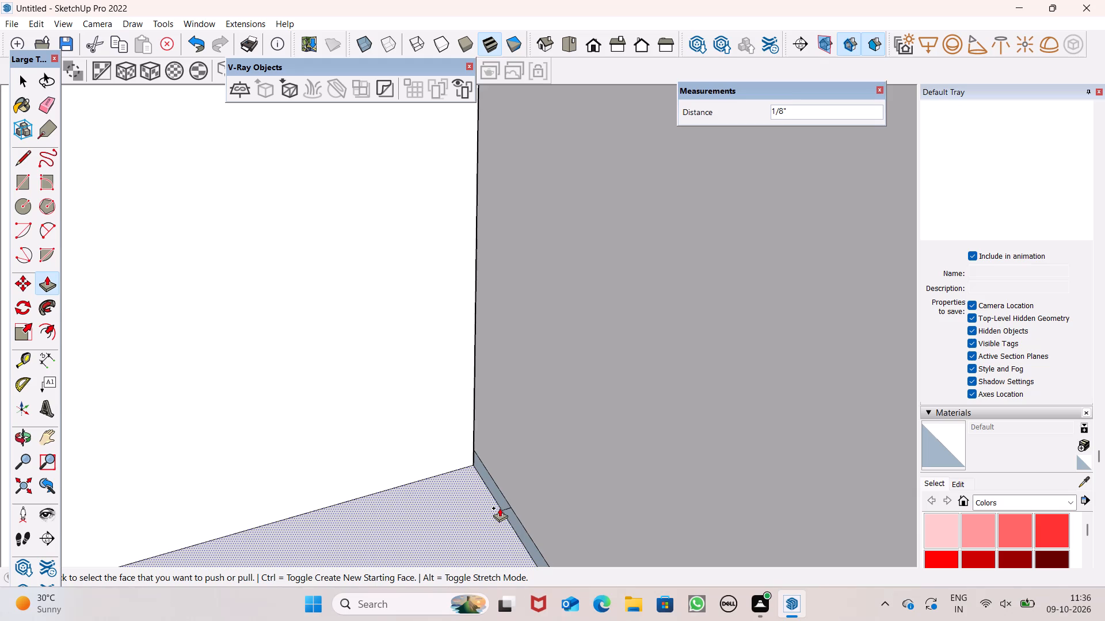
Push/pull both parts of the narrow strip at the rear wall's foot up to the same level, 3/16" above the floor.
scroll(500, 508, "up", 10)
left_click_drag(507, 494, 509, 489)
left_click_drag(509, 489, 514, 494)
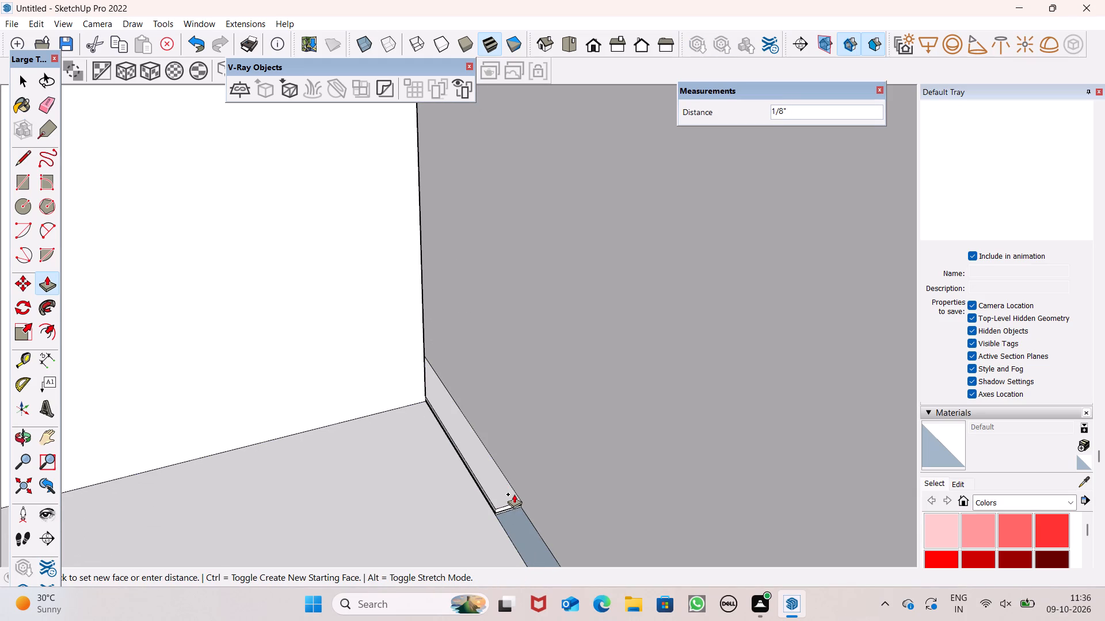
left_click_drag(514, 494, 510, 511)
left_click_drag(511, 520, 509, 506)
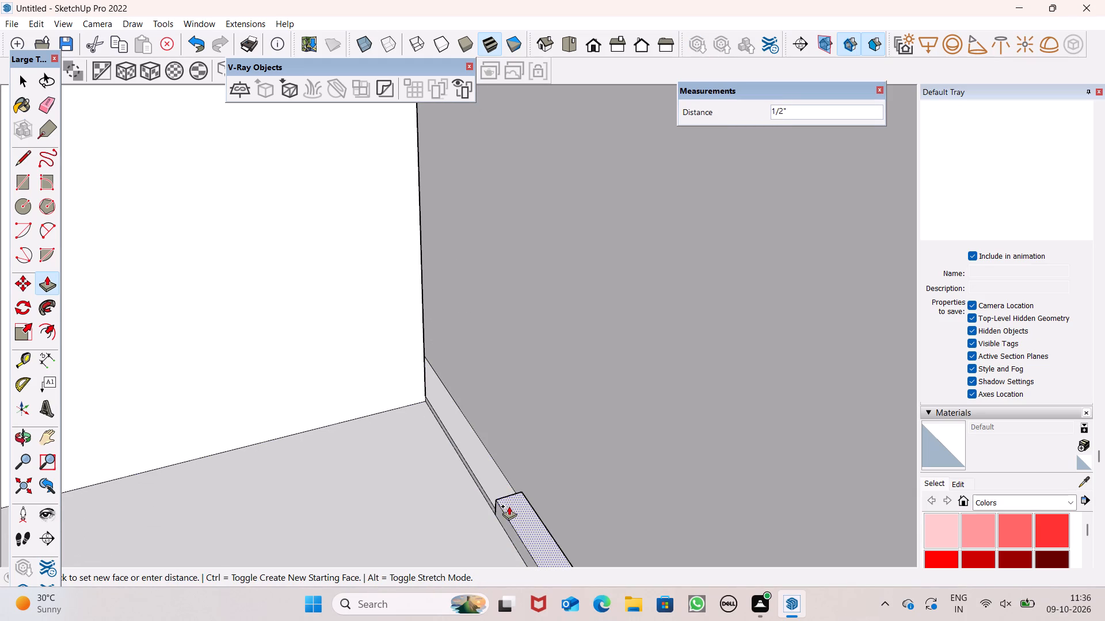
left_click_drag(509, 506, 490, 485)
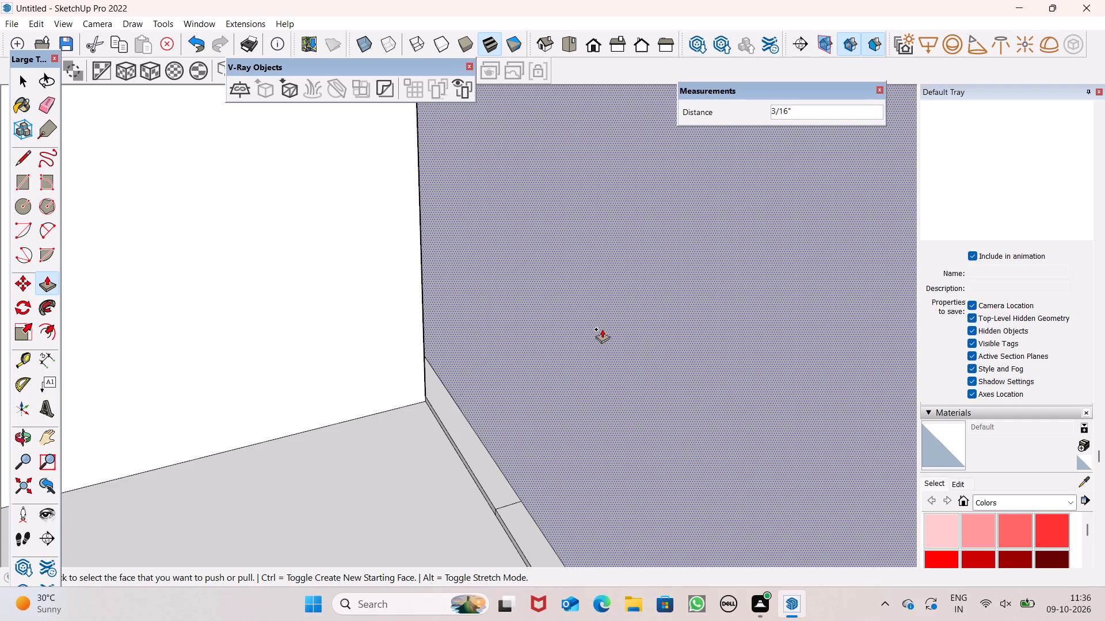
Erase the dividing edge across the raised strip's top and the short vertical edge on its side, keeping the floor edge.
scroll(584, 329, "down", 5)
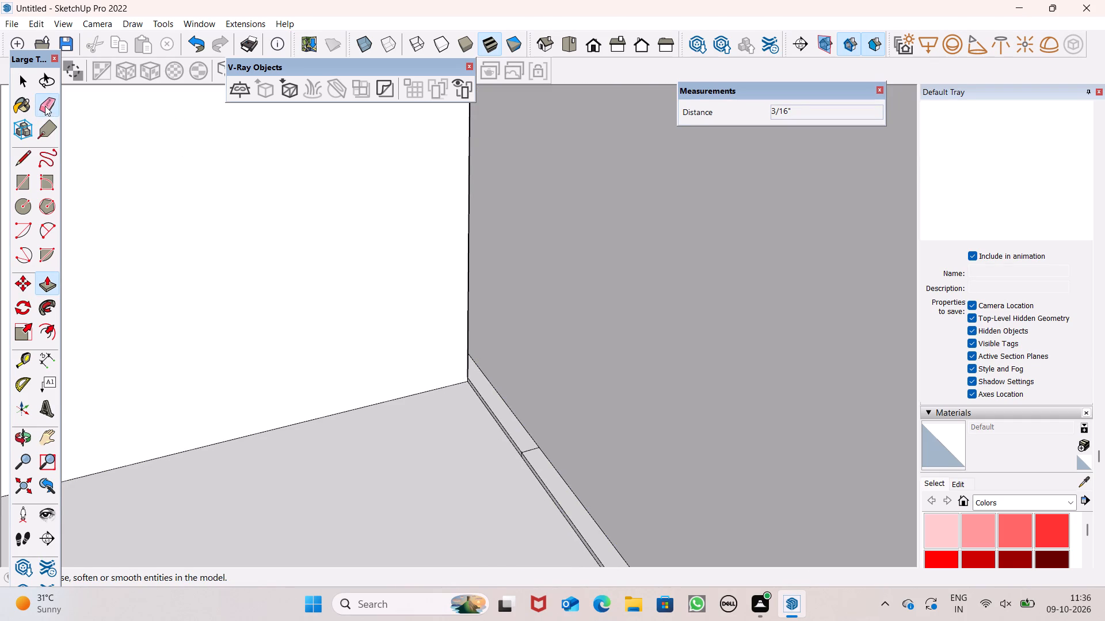
left_click(45, 106)
scroll(587, 505, "up", 6)
scroll(515, 433, "up", 9)
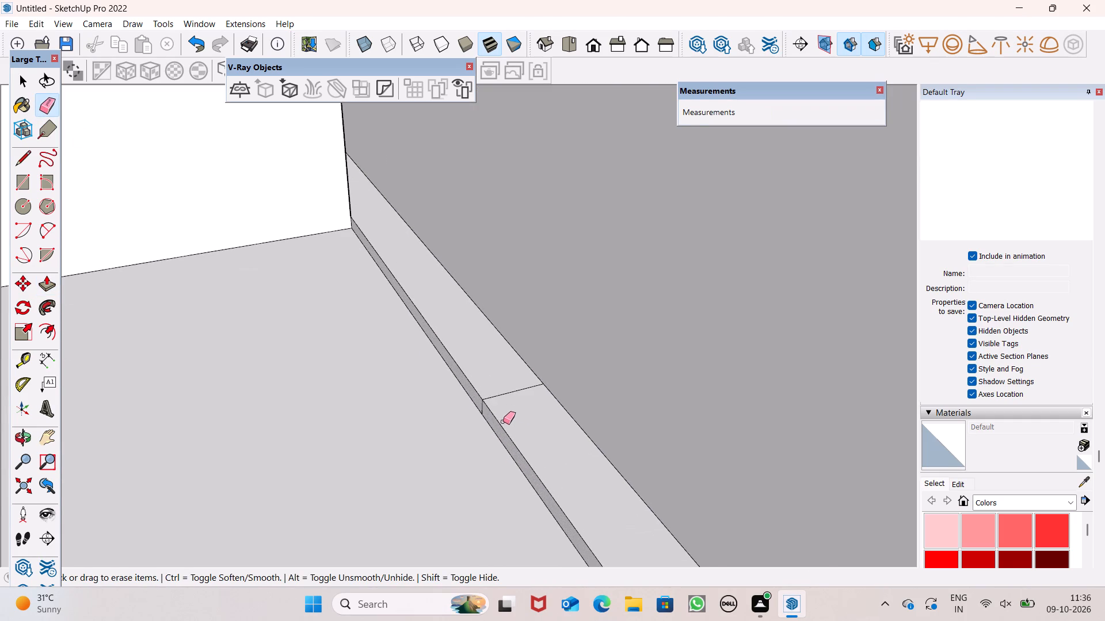
scroll(503, 421, "up", 6)
left_click(466, 404)
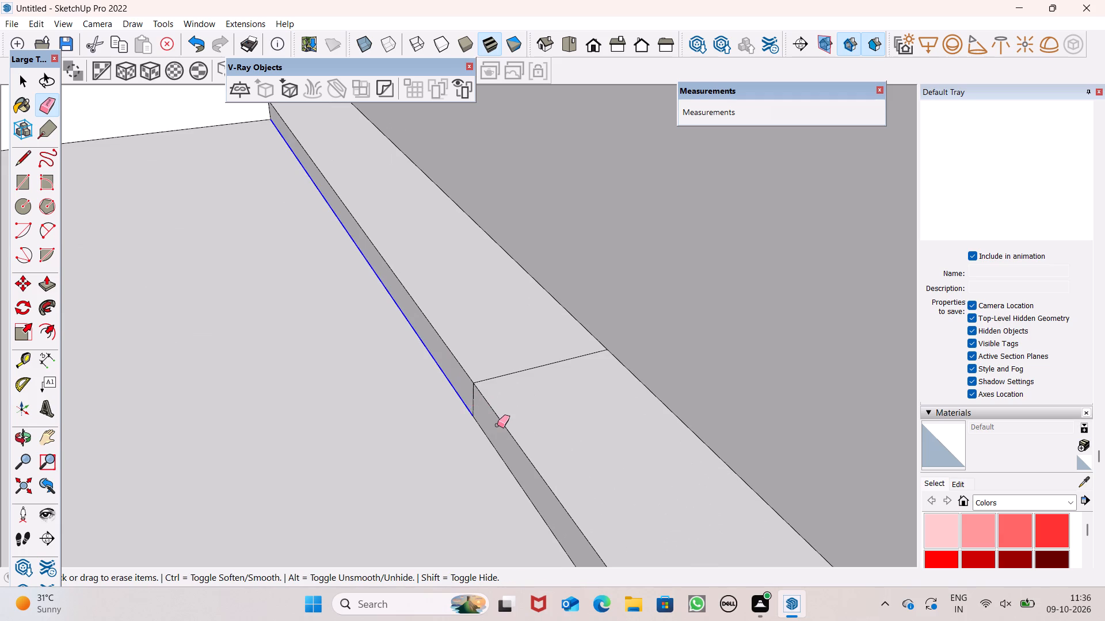
key("ctrl+z")
left_click_drag(524, 343, 520, 376)
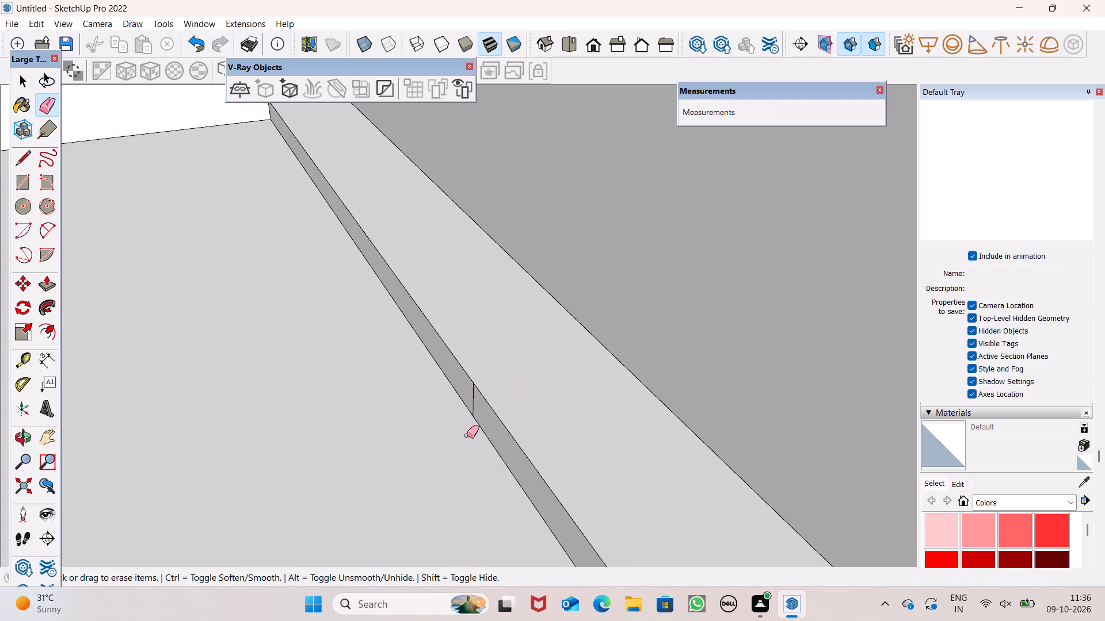
scroll(461, 439, "up", 5)
left_click(476, 385)
left_click_drag(490, 377, 490, 375)
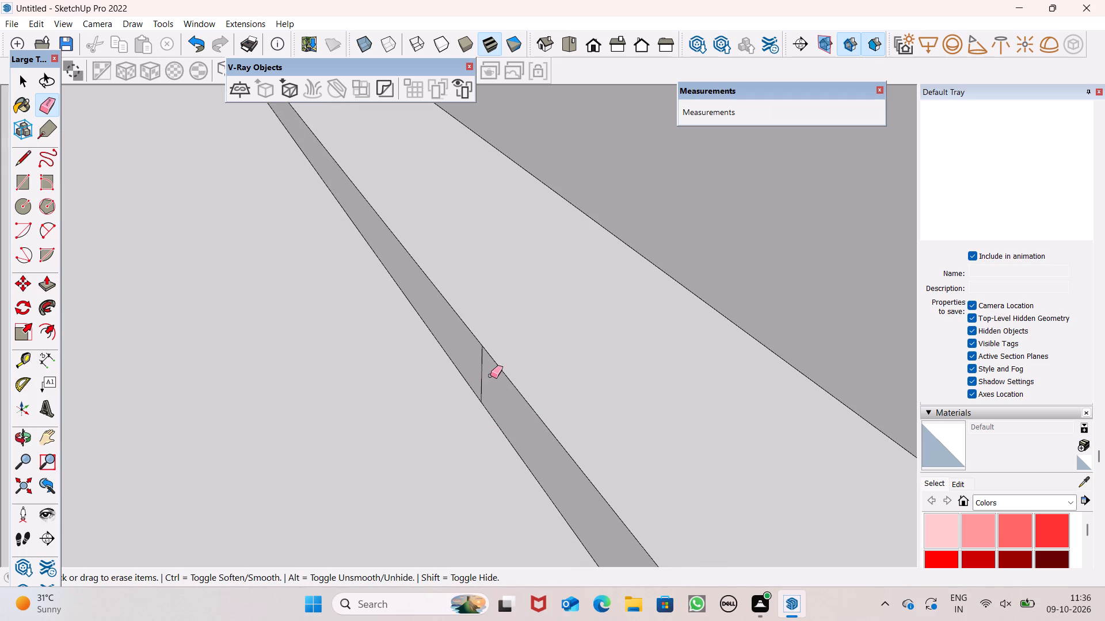
left_click_drag(490, 375, 481, 369)
Examine the corner where the side wall meets the rear wall from inside, above and outside the house.
scroll(496, 308, "down", 8)
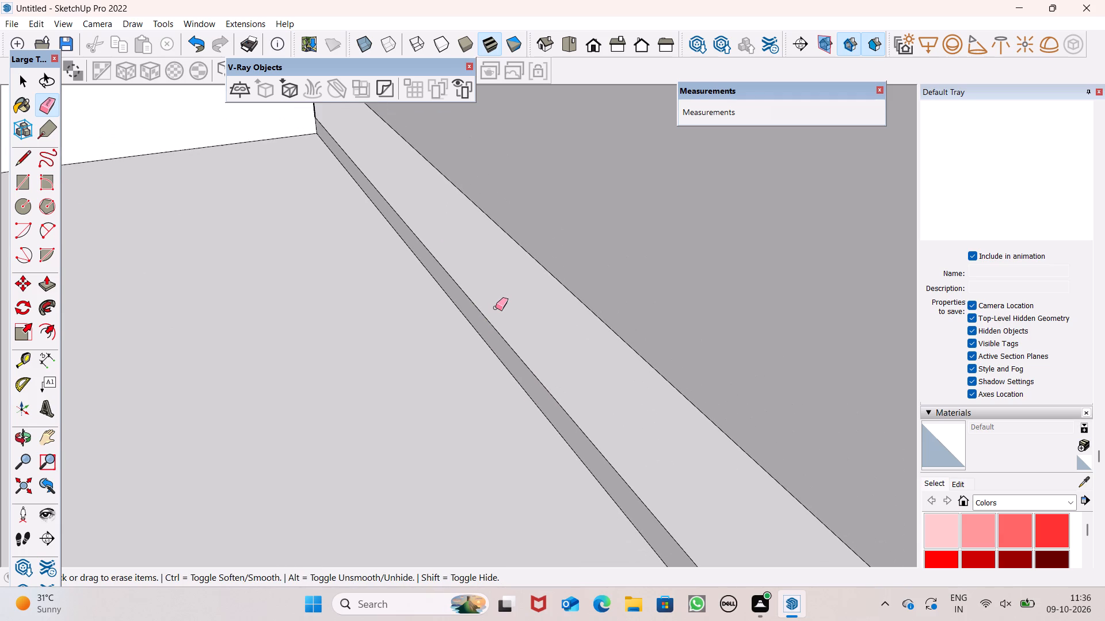
scroll(496, 308, "down", 8)
scroll(501, 330, "up", 1)
scroll(501, 330, "down", 7)
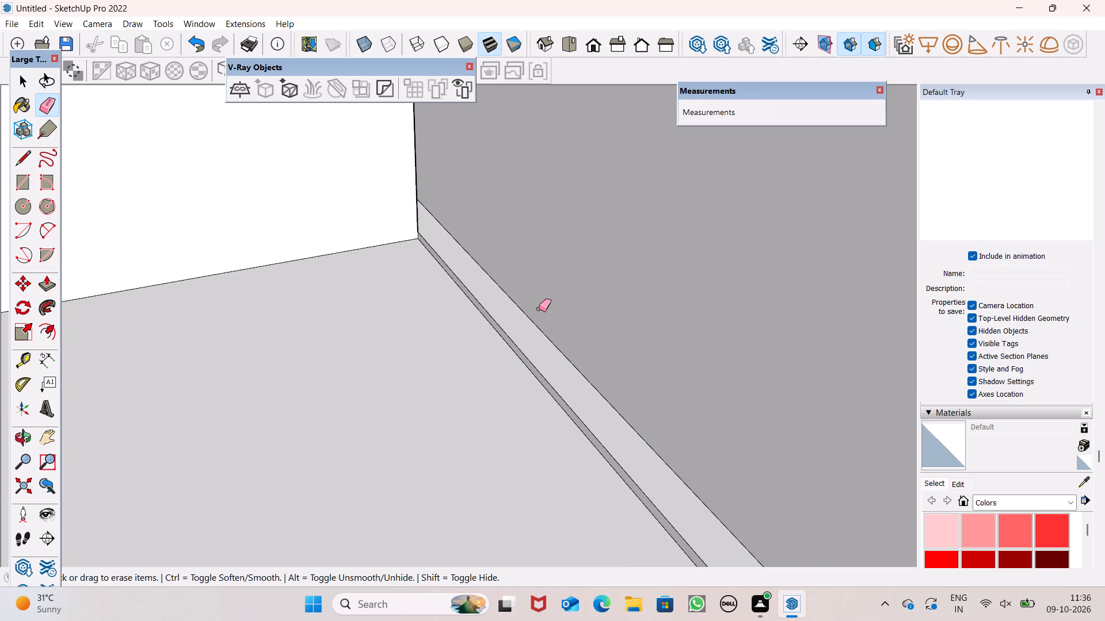
scroll(539, 309, "down", 4)
scroll(597, 252, "down", 5)
scroll(572, 321, "down", 9)
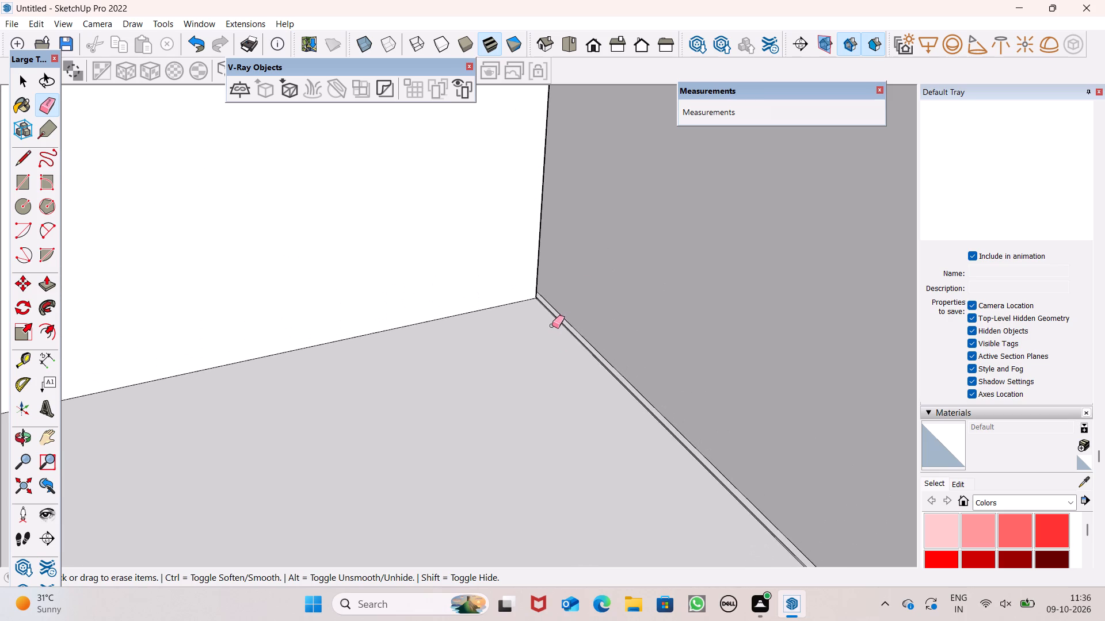
scroll(552, 325, "down", 4)
scroll(504, 205, "down", 15)
middle_click_drag(576, 335, 580, 397)
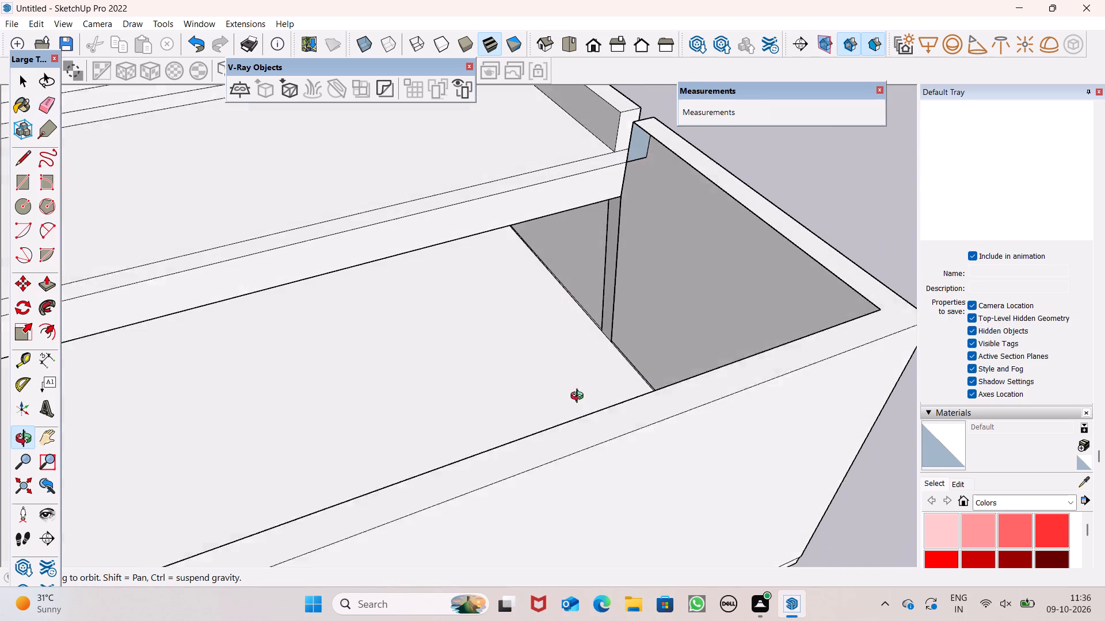
middle_click_drag(580, 397, 578, 397)
scroll(622, 295, "up", 2)
middle_click_drag(635, 293, 641, 253)
scroll(647, 260, "down", 4)
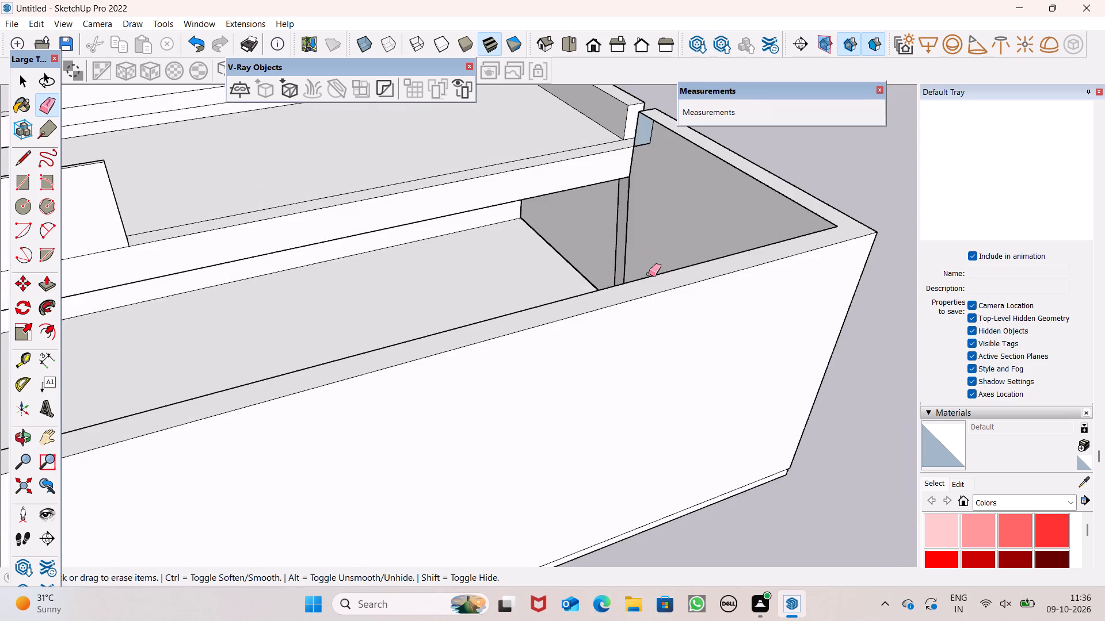
scroll(650, 282, "down", 7)
scroll(644, 179, "up", 8)
middle_click_drag(656, 191, 627, 133)
scroll(646, 140, "up", 3)
middle_click_drag(661, 188, 879, 231)
scroll(538, 225, "down", 3)
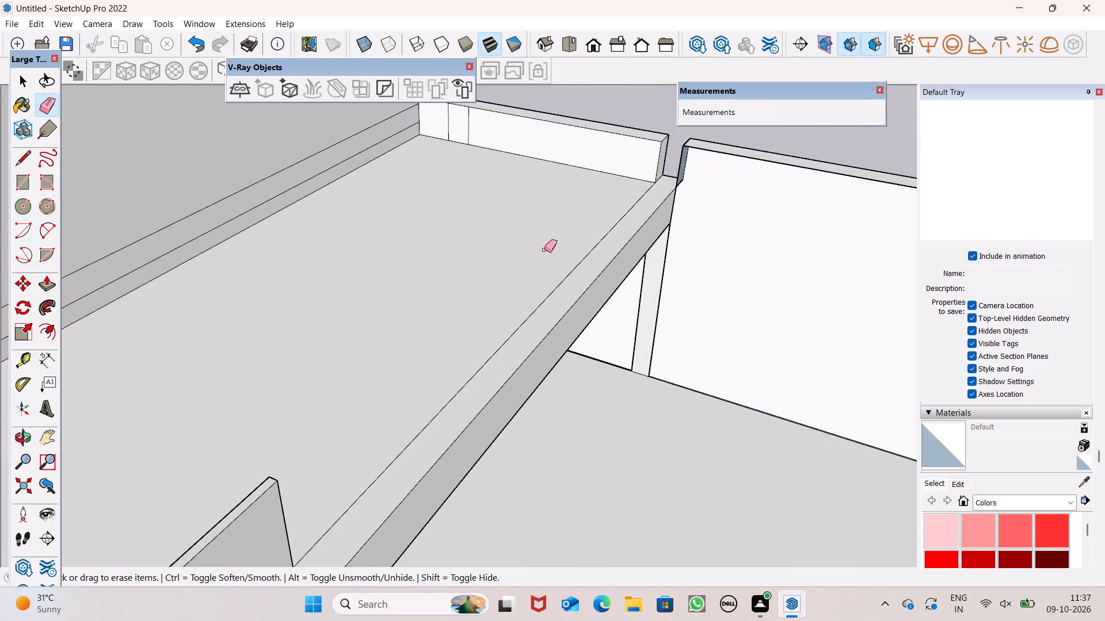
Examine the gap between the terrace's low rear wall and the taller side-yard wall from several angles.
scroll(693, 224, "up", 1)
middle_click_drag(695, 224, 814, 210)
scroll(555, 220, "down", 7)
middle_click_drag(593, 232, 658, 227)
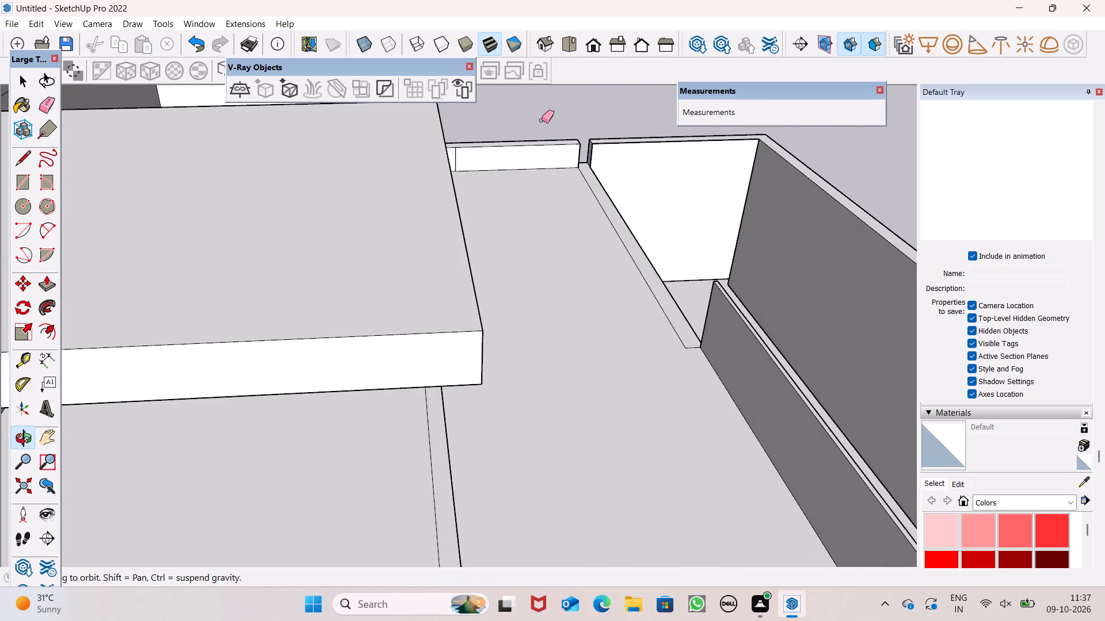
scroll(542, 119, "up", 7)
middle_click_drag(599, 225, 645, 245)
scroll(615, 174, "up", 6)
middle_click_drag(583, 239, 616, 252)
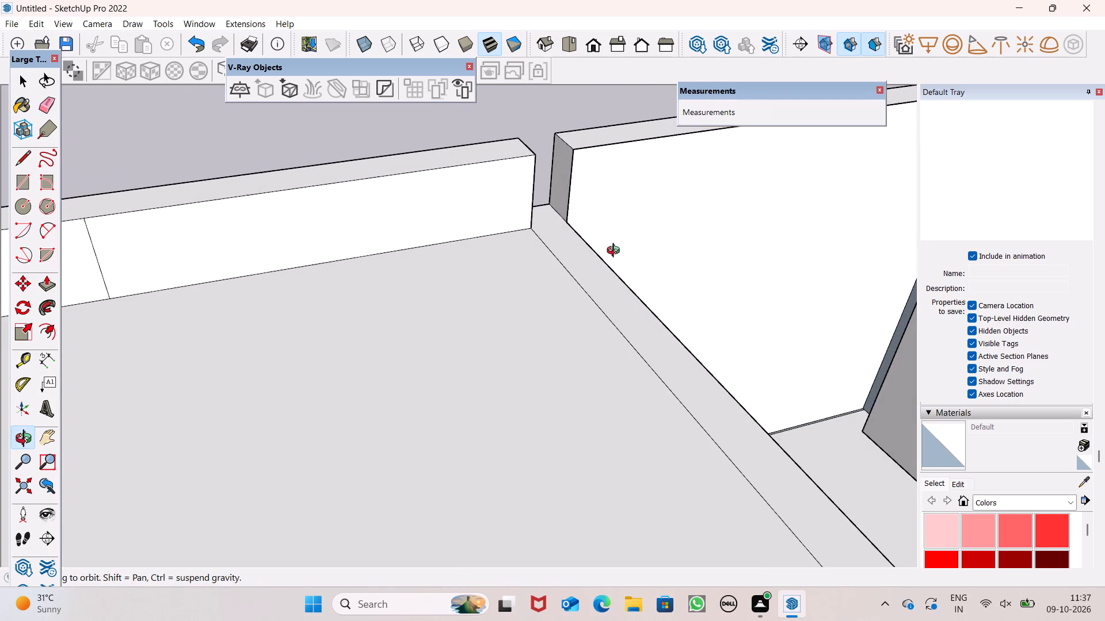
middle_click_drag(616, 252, 616, 251)
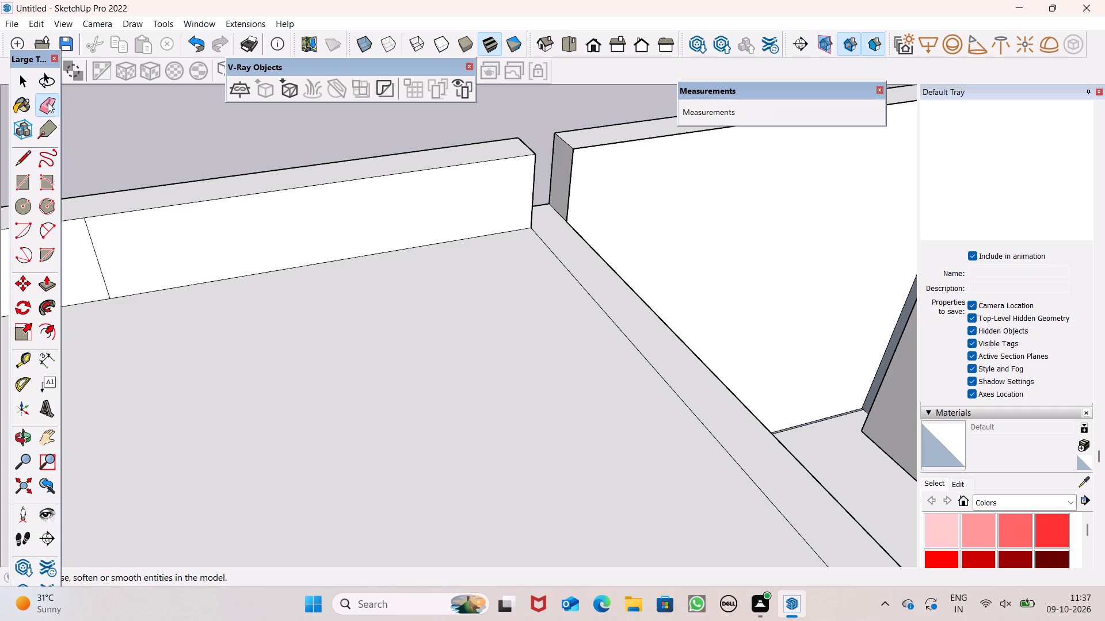
scroll(567, 264, "up", 1)
middle_click_drag(565, 264, 259, 195)
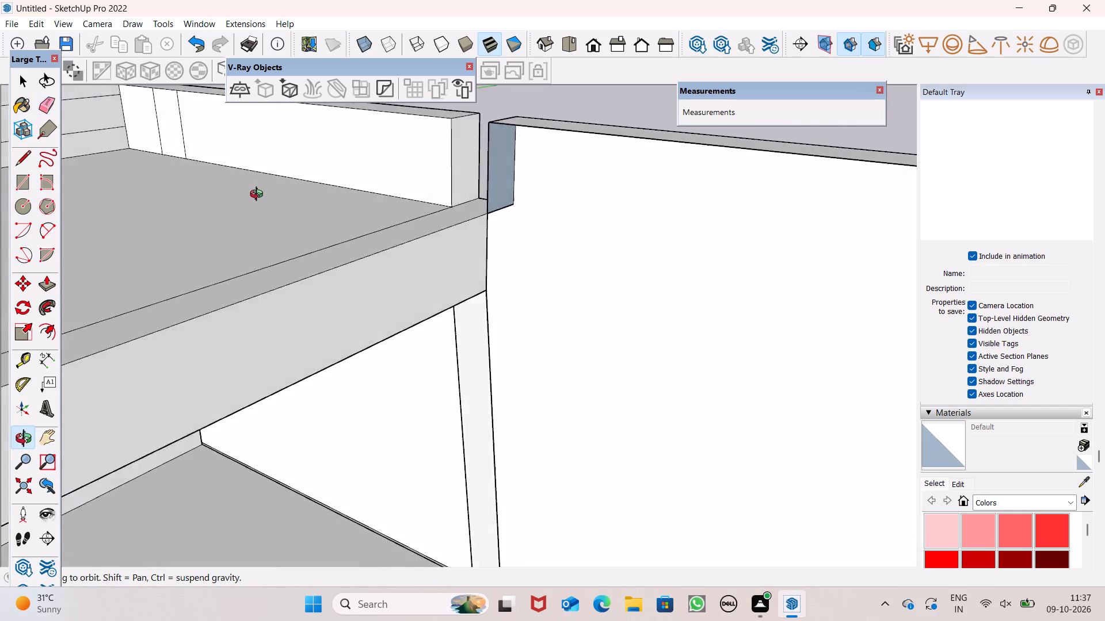
middle_click_drag(259, 195, 233, 189)
scroll(477, 168, "up", 2)
middle_click_drag(512, 211, 489, 208)
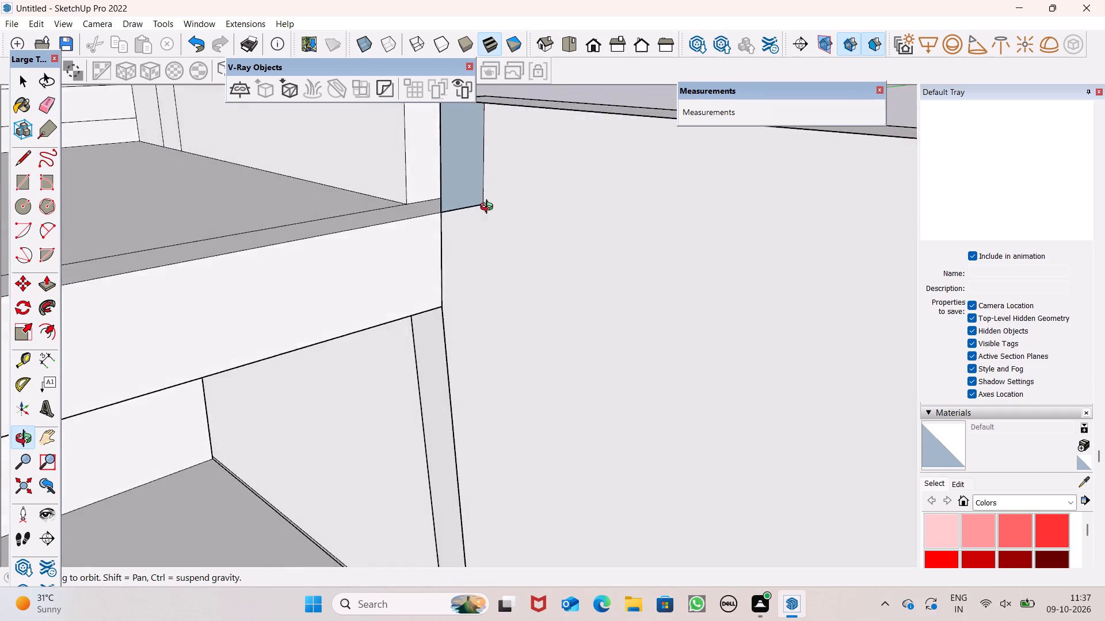
middle_click_drag(489, 208, 493, 227)
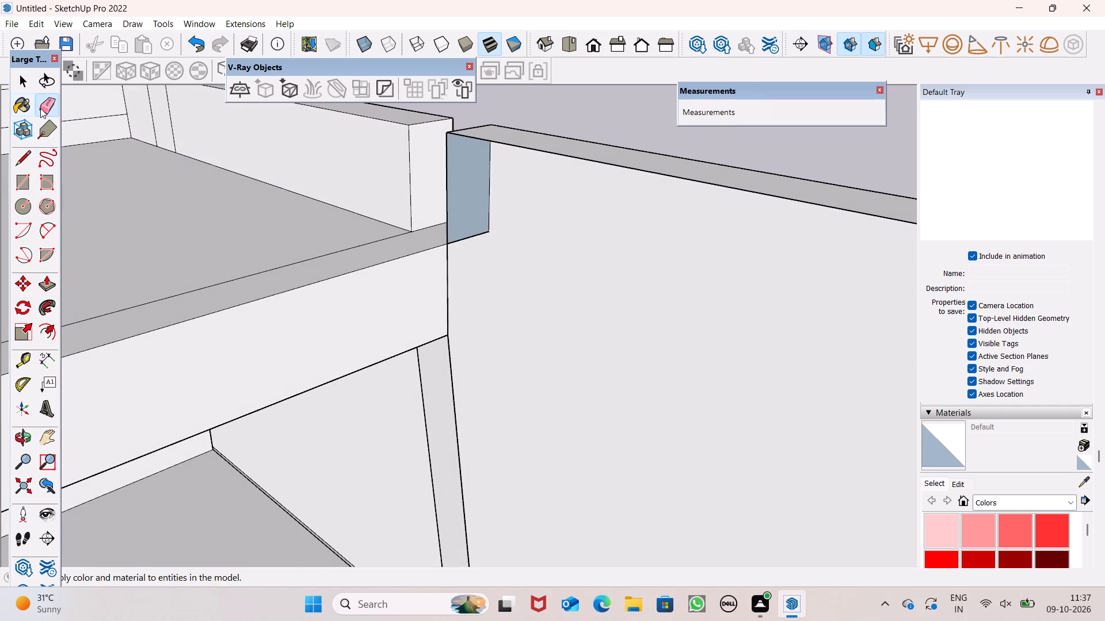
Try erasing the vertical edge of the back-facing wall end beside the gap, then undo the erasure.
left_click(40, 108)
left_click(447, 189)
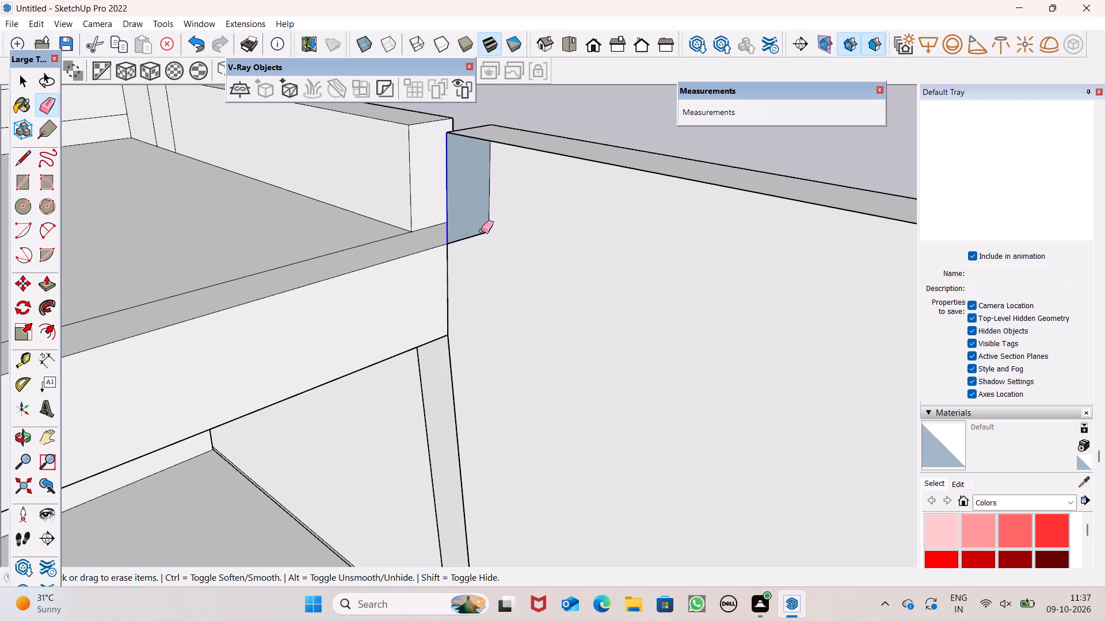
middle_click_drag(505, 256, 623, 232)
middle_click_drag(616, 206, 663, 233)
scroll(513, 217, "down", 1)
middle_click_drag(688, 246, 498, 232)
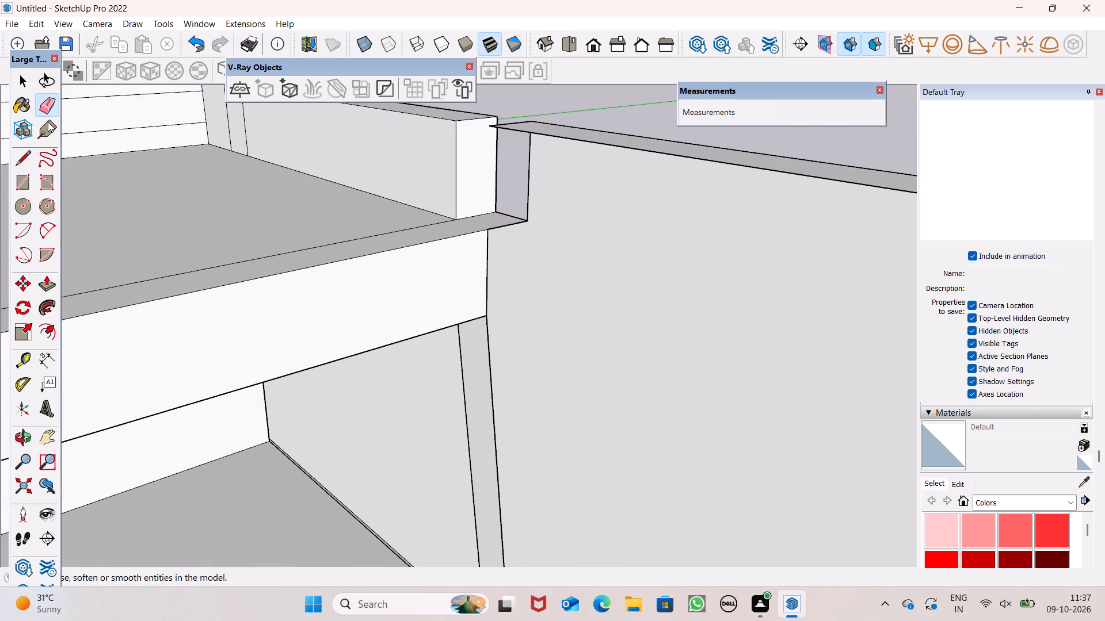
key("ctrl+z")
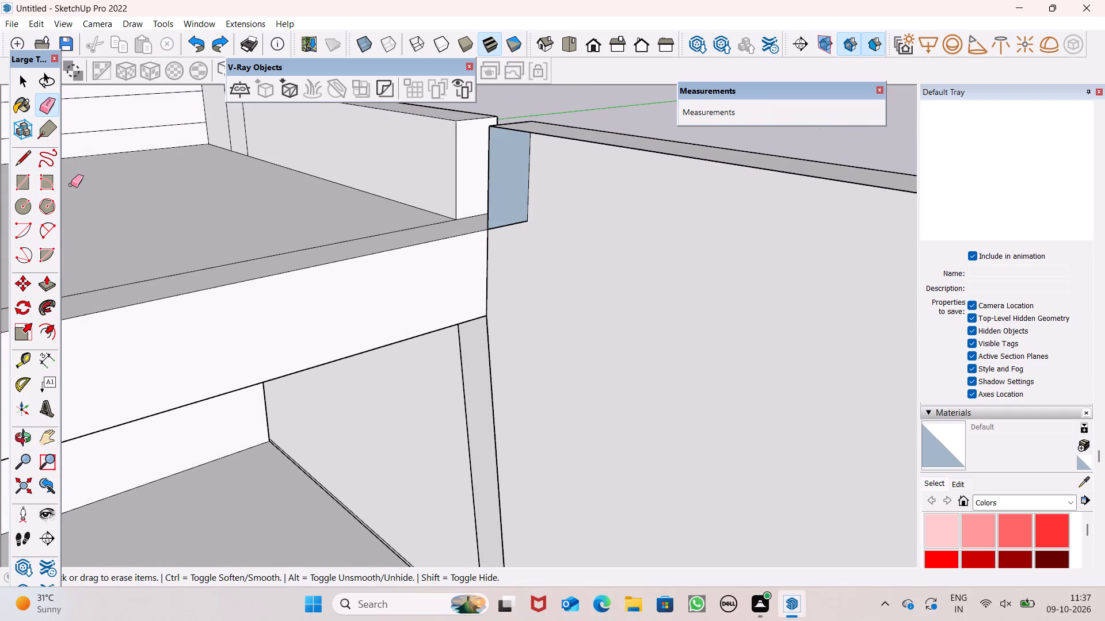
Push/pull the back-facing wall end 9" across the gap to meet the end of the terrace's low rear wall.
left_click(49, 280)
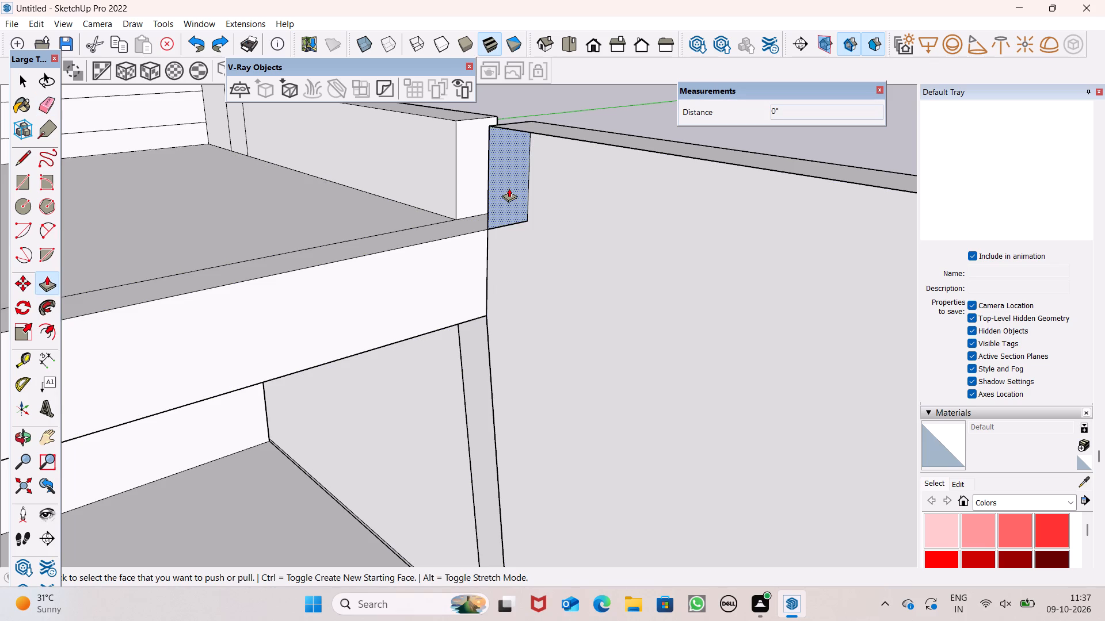
left_click_drag(509, 187, 485, 175)
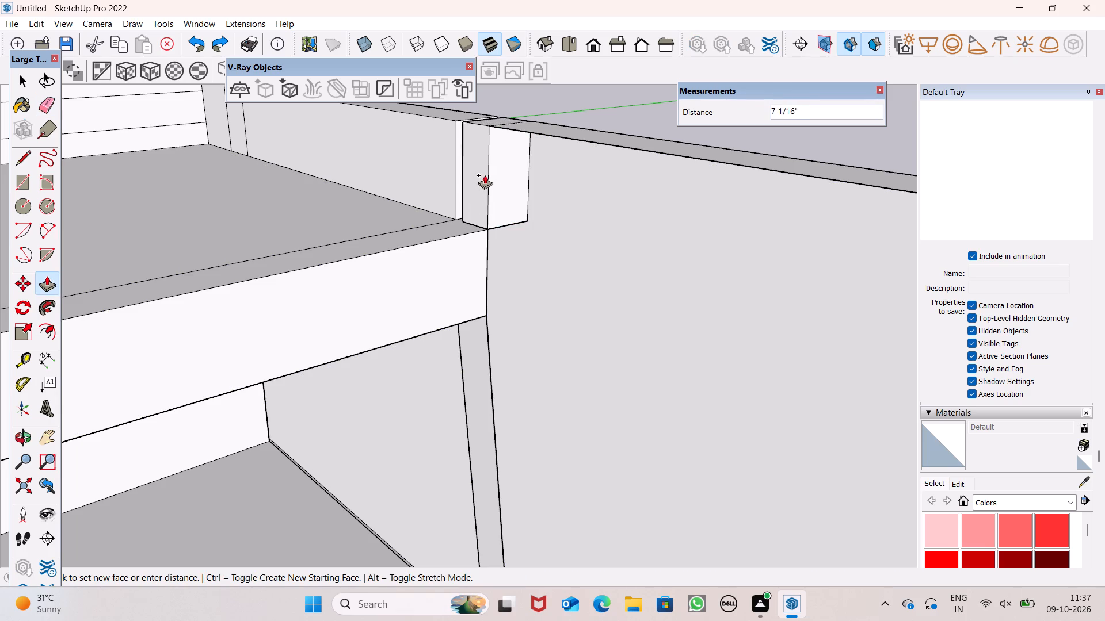
left_click_drag(485, 175, 455, 200)
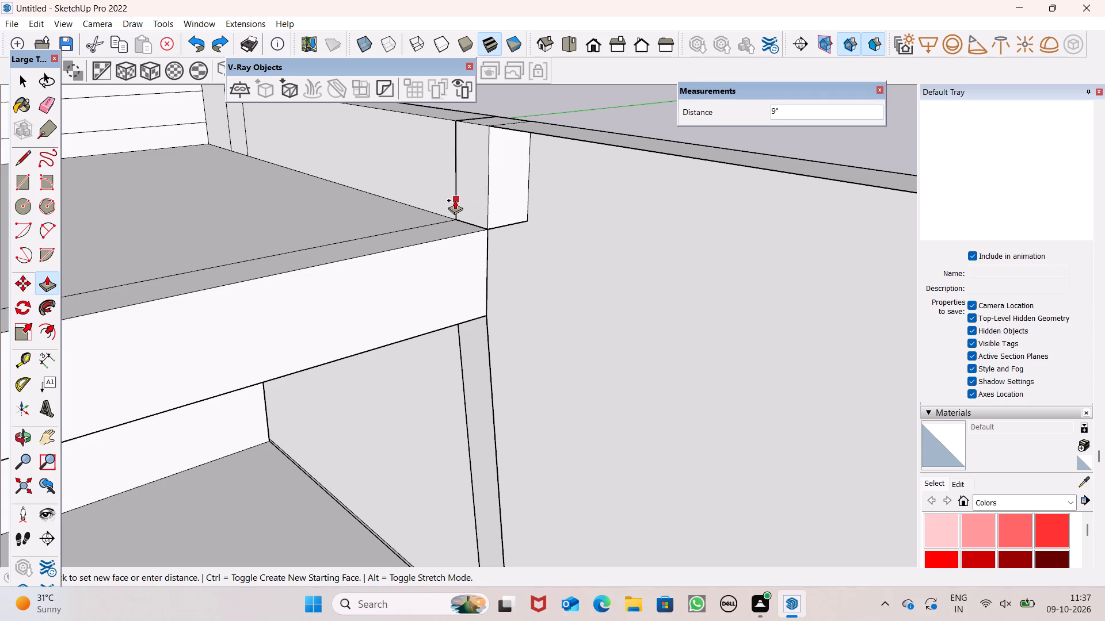
left_click_drag(455, 200, 454, 200)
Examine the house from the front view and from above the terrace.
scroll(461, 242, "down", 1)
key("v")
scroll(525, 229, "down", 3)
middle_click_drag(534, 258, 538, 258)
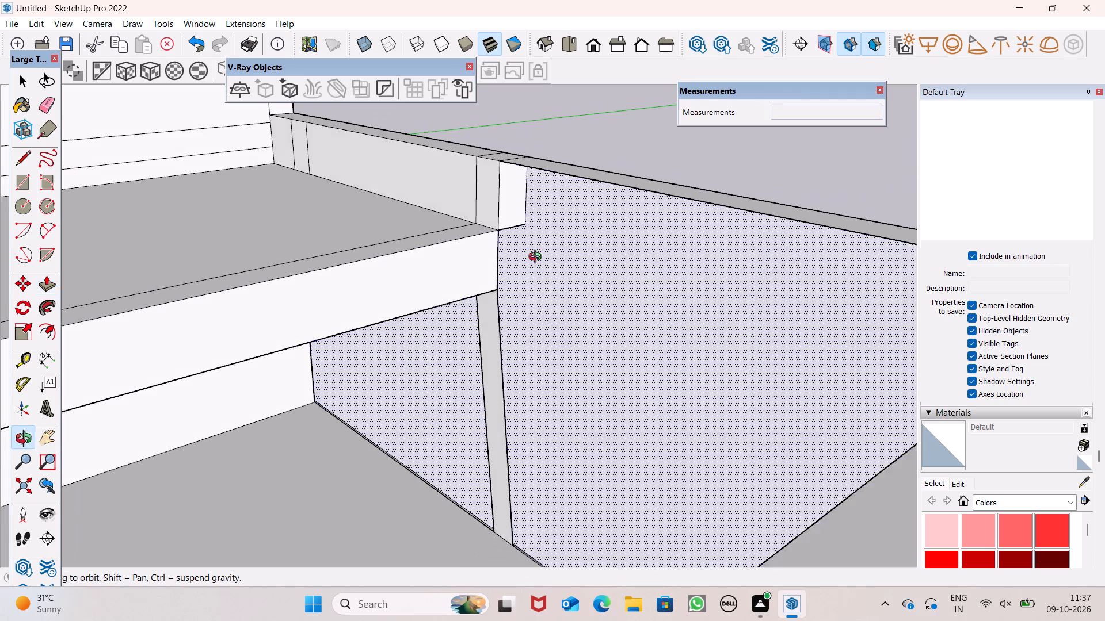
middle_click_drag(538, 258, 611, 193)
scroll(551, 268, "down", 5)
middle_click_drag(571, 263, 567, 305)
left_click(590, 46)
scroll(549, 209, "down", 6)
scroll(493, 298, "down", 1)
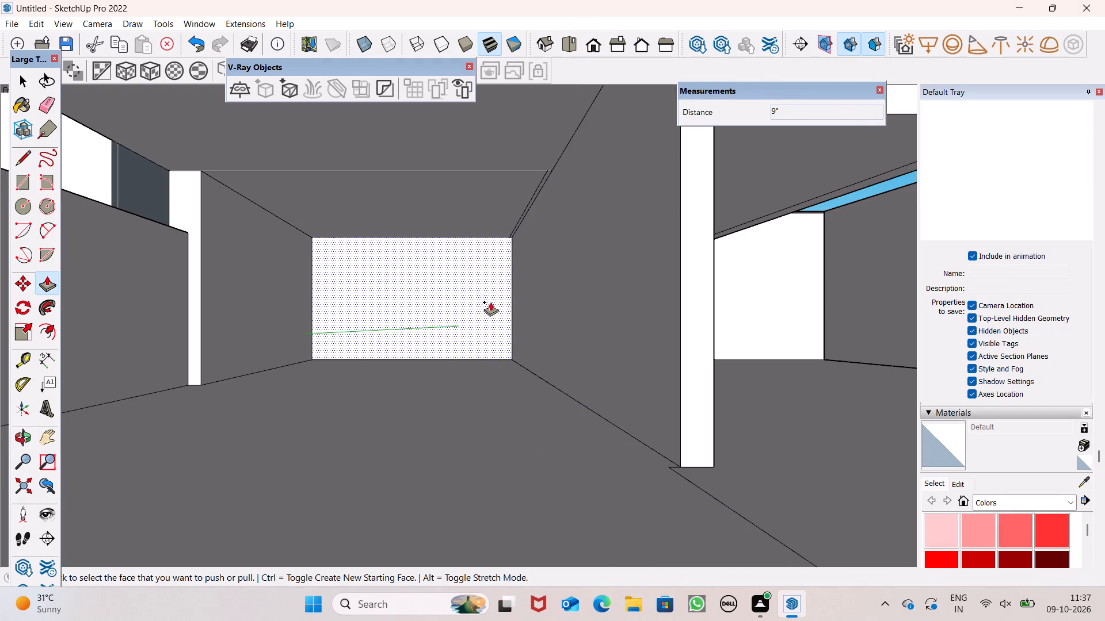
scroll(494, 352, "down", 11)
scroll(534, 302, "up", 6)
middle_click_drag(580, 280, 580, 298)
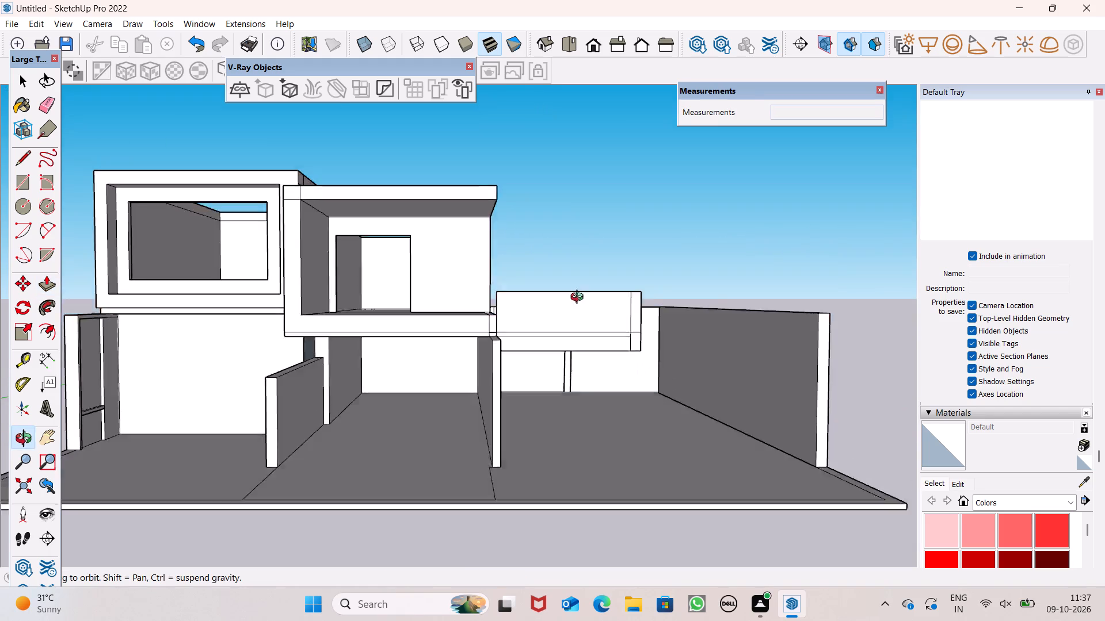
middle_click_drag(580, 298, 581, 380)
scroll(586, 356, "up", 4)
middle_click_drag(557, 308, 548, 308)
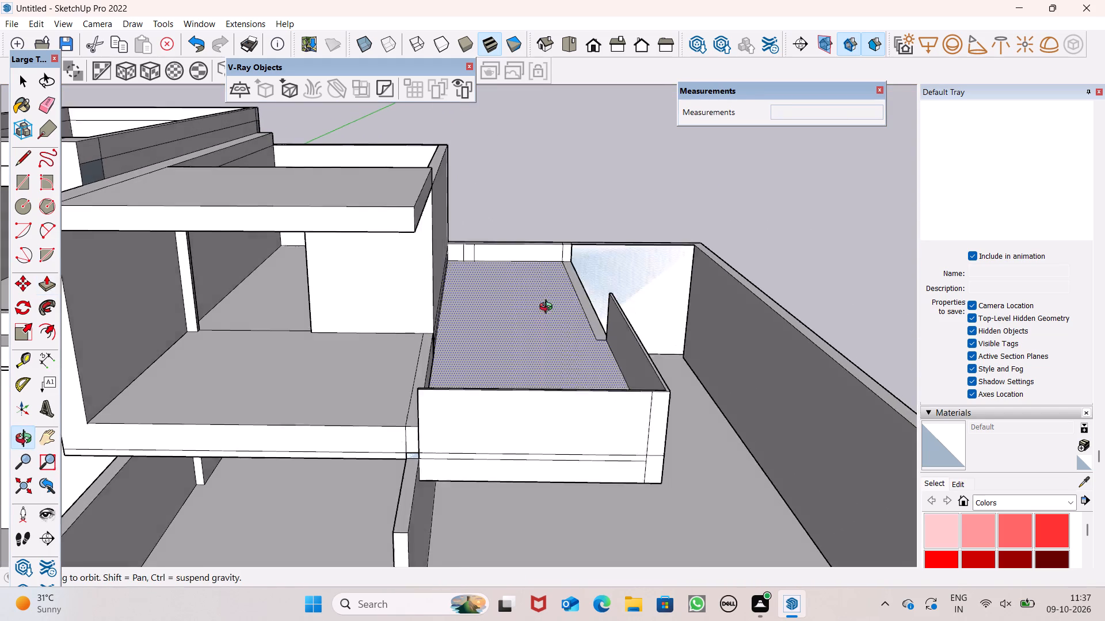
middle_click_drag(548, 308, 478, 312)
Examine the filled wall junction from the terrace, the side yard and outside the boundary wall.
scroll(486, 247, "up", 2)
scroll(551, 255, "up", 2)
scroll(551, 255, "down", 2)
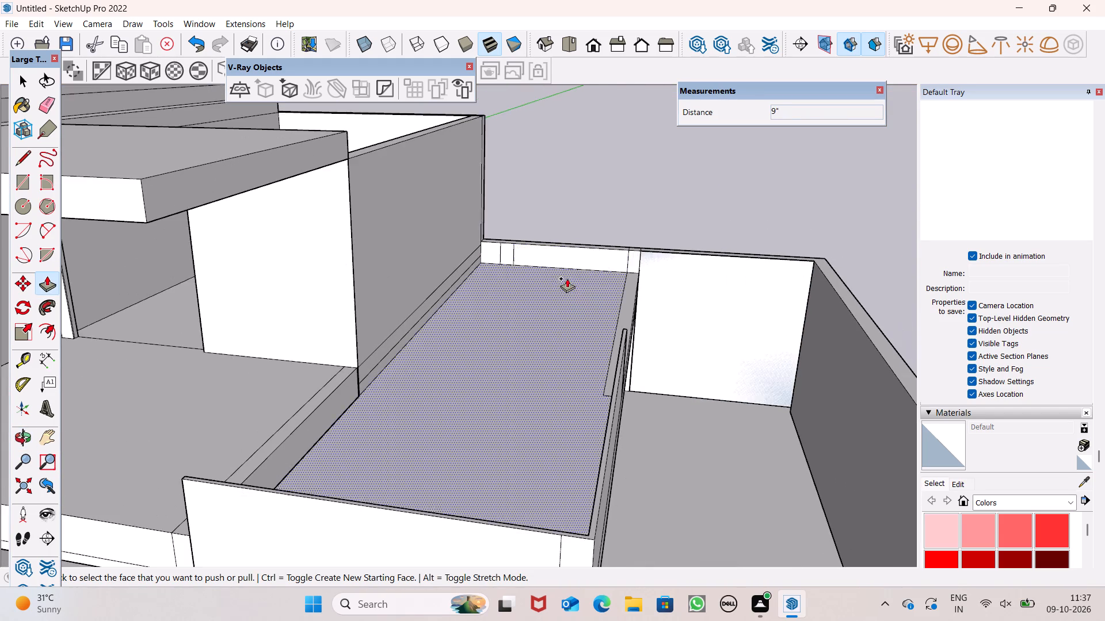
middle_click_drag(567, 279, 597, 270)
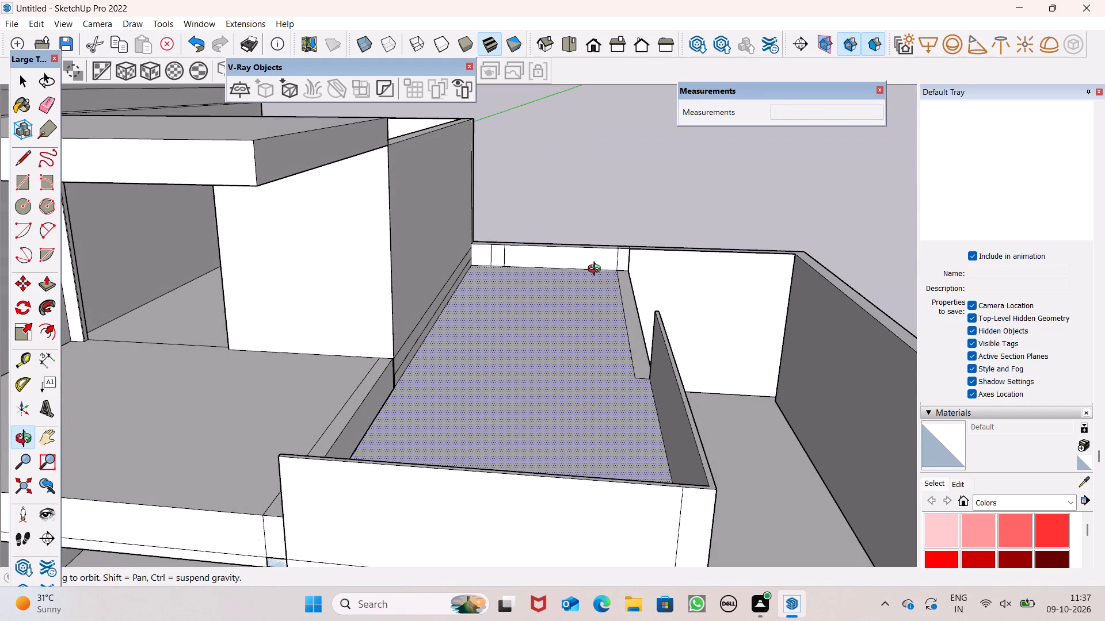
middle_click_drag(597, 270, 193, 403)
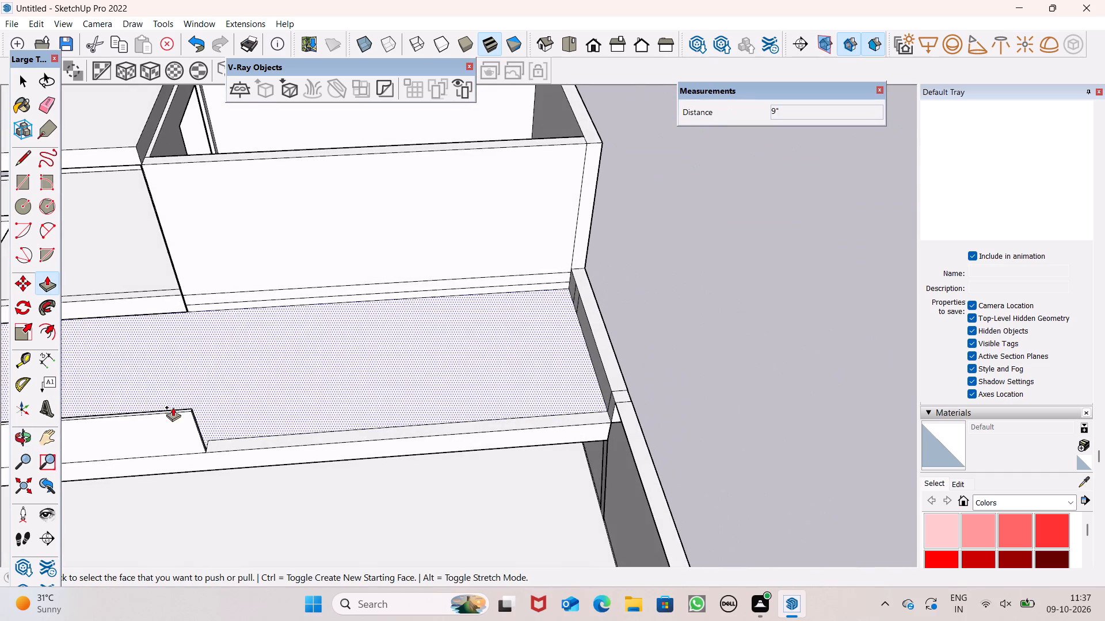
middle_click_drag(638, 504, 672, 426)
scroll(609, 420, "down", 2)
middle_click_drag(626, 440, 646, 446)
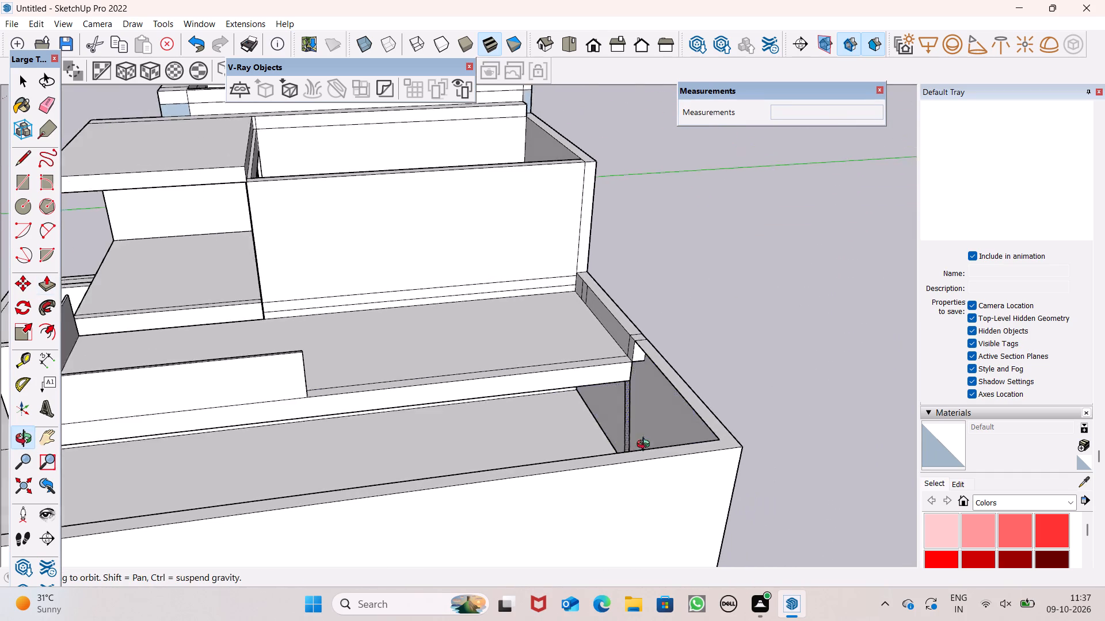
middle_click_drag(646, 446, 751, 468)
scroll(684, 403, "up", 2)
scroll(684, 402, "down", 1)
scroll(684, 402, "up", 4)
middle_click_drag(712, 413, 603, 438)
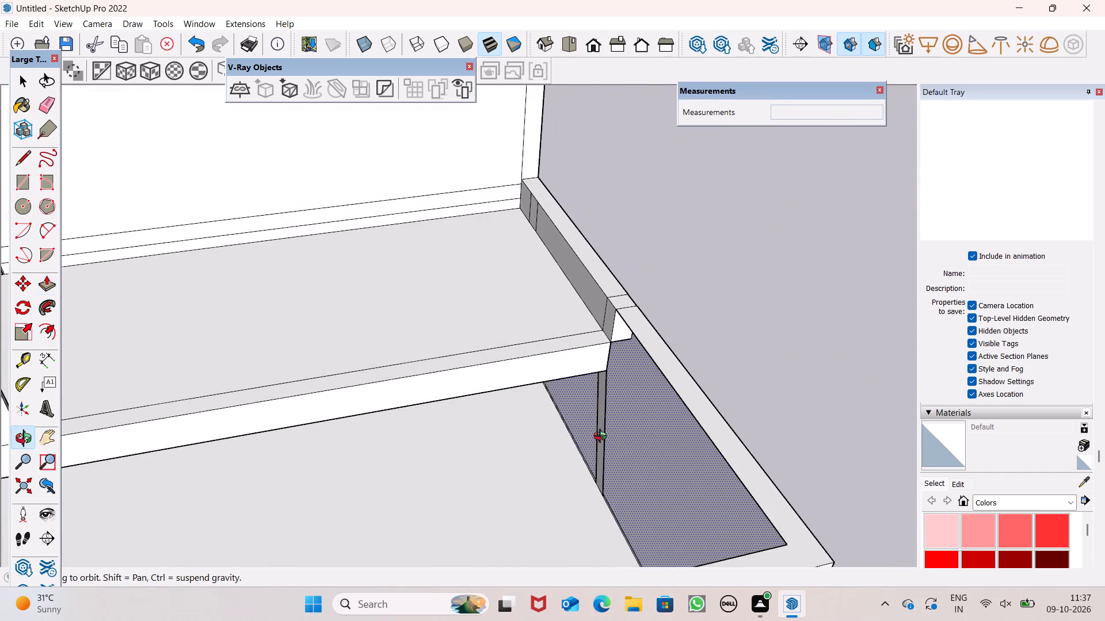
middle_click_drag(603, 438, 603, 440)
scroll(645, 480, "up", 4)
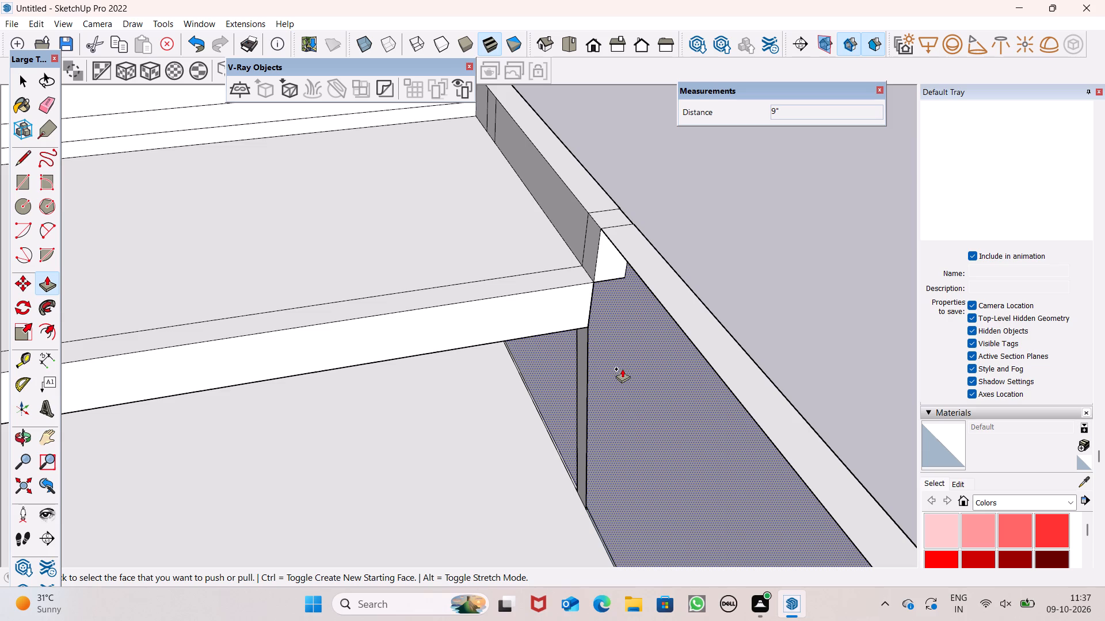
middle_click_drag(666, 379, 666, 327)
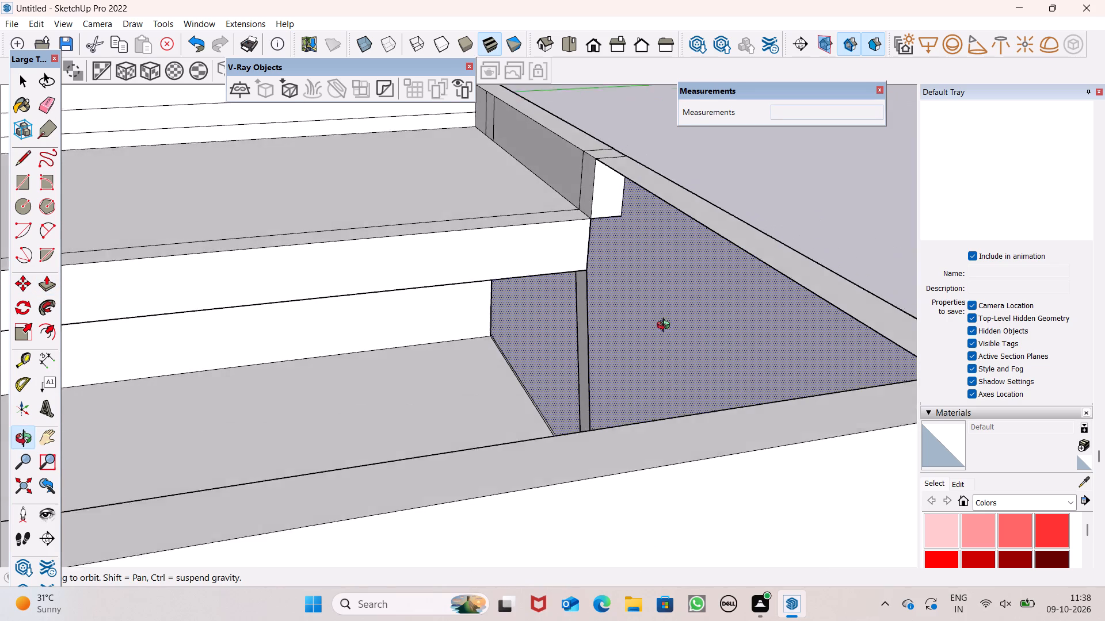
middle_click_drag(666, 327, 666, 328)
middle_click_drag(662, 388, 554, 386)
scroll(560, 385, "up", 1)
middle_click_drag(560, 386, 694, 401)
scroll(403, 406, "up", 4)
middle_click_drag(414, 388, 416, 401)
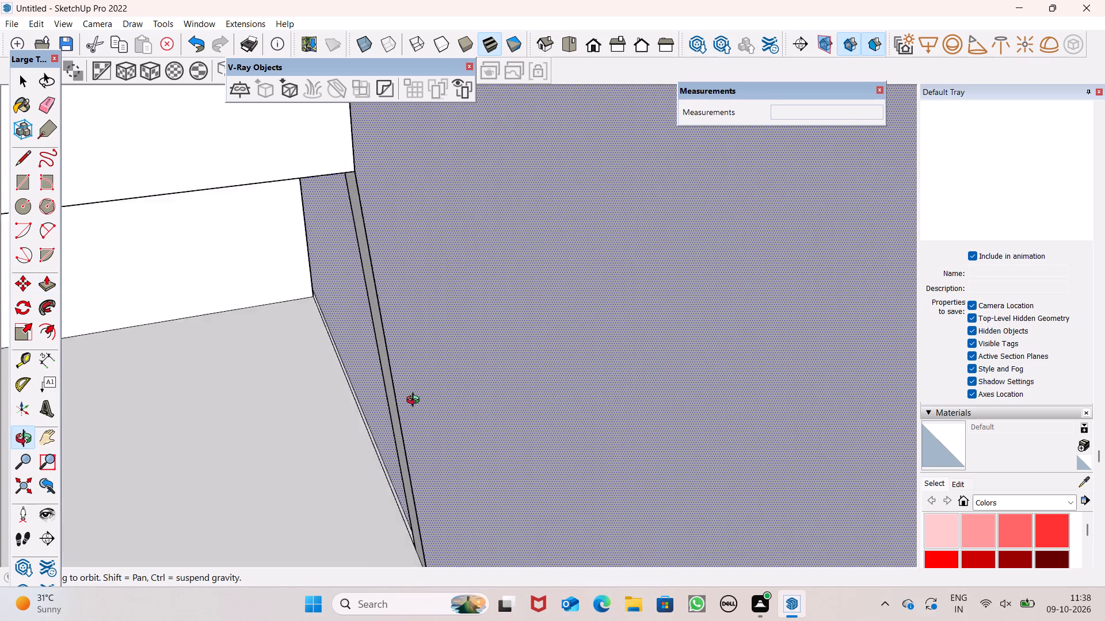
middle_click_drag(416, 401, 416, 406)
scroll(418, 374, "down", 5)
middle_click_drag(473, 361, 440, 281)
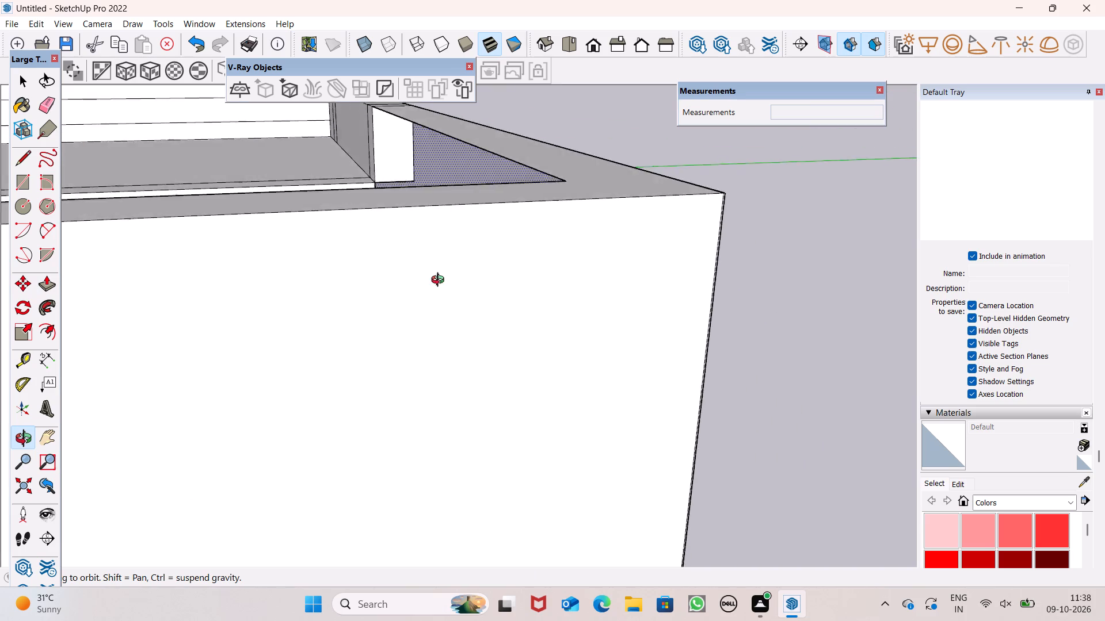
middle_click_drag(440, 281, 282, 356)
Draw a 6" line at the upper corner of the large opening in the rear wall's outer face.
scroll(380, 344, "down", 1)
scroll(485, 349, "down", 3)
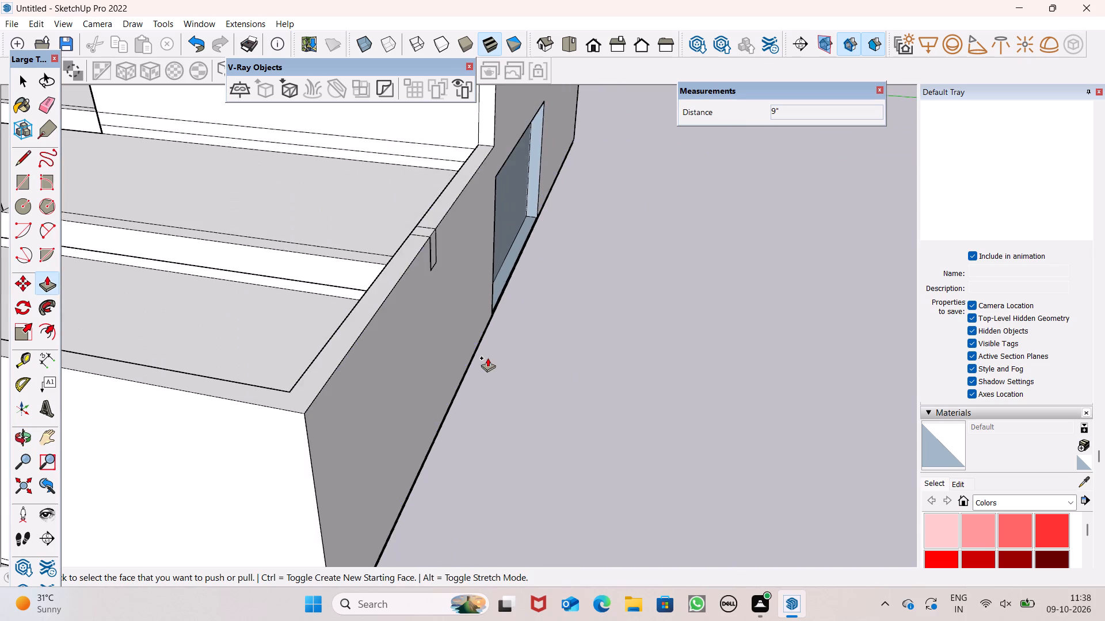
scroll(487, 358, "down", 8)
middle_click_drag(504, 340, 59, 264)
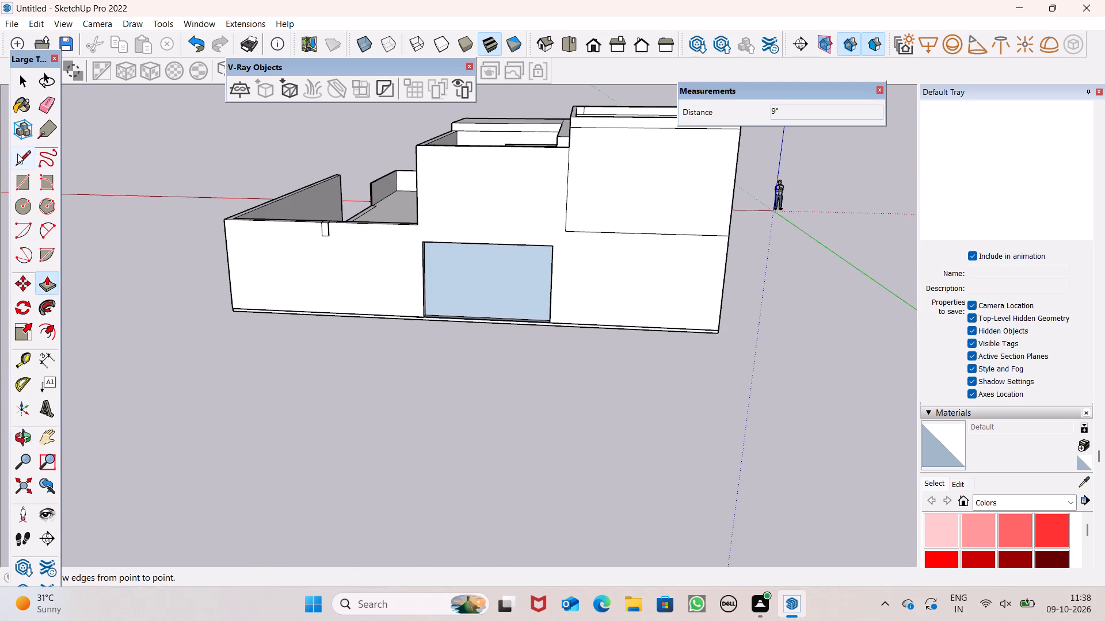
left_click(17, 154)
scroll(503, 211, "up", 5)
scroll(377, 264, "up", 2)
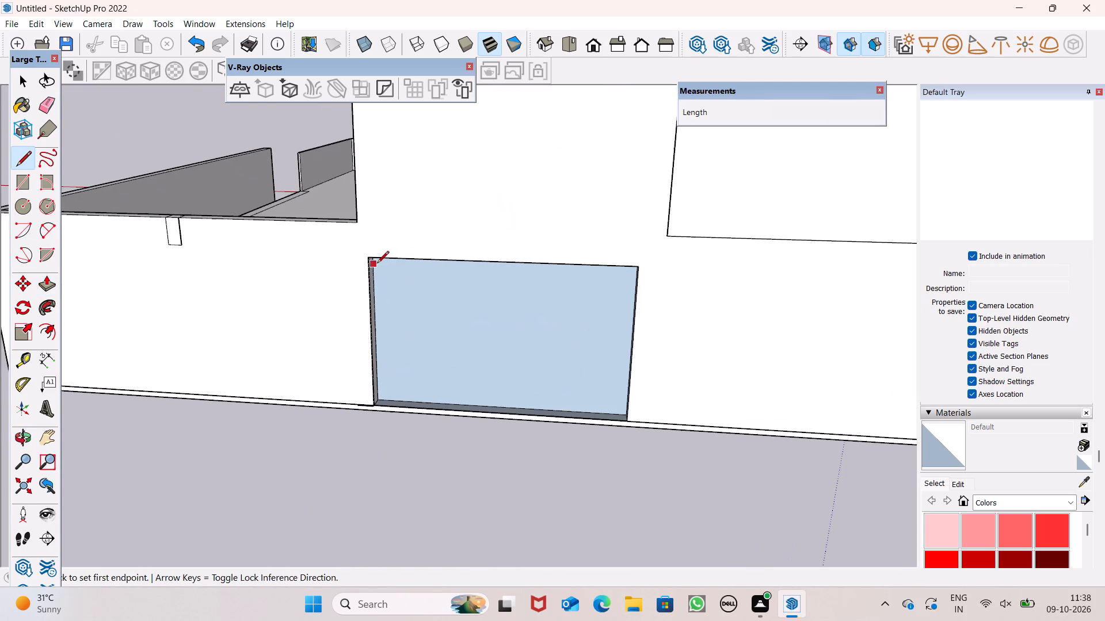
left_click(365, 260)
left_click(381, 257)
Cover the large rear wall opening with a corner-to-corner rectangle about 13' 7 9/16" by 8' 5 5/16".
left_click(24, 182)
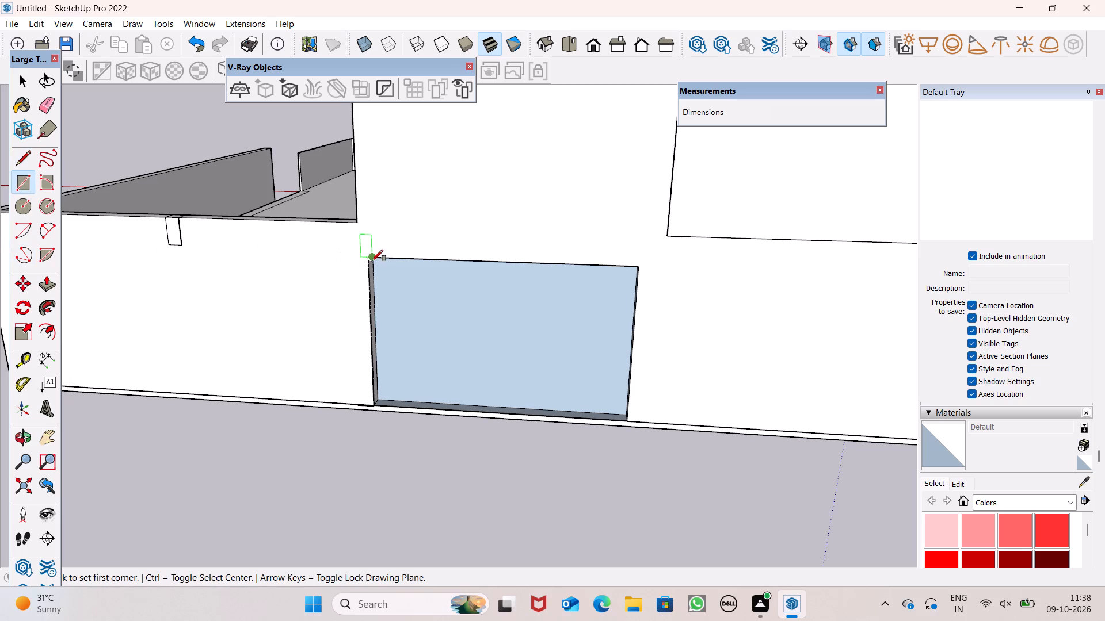
left_click(372, 261)
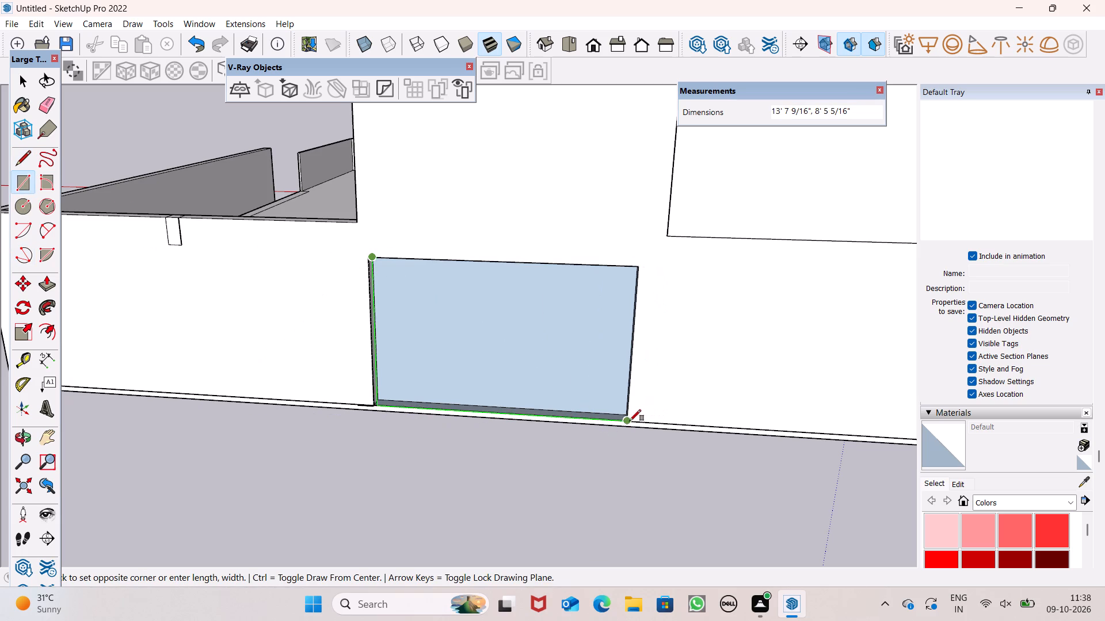
left_click(629, 420)
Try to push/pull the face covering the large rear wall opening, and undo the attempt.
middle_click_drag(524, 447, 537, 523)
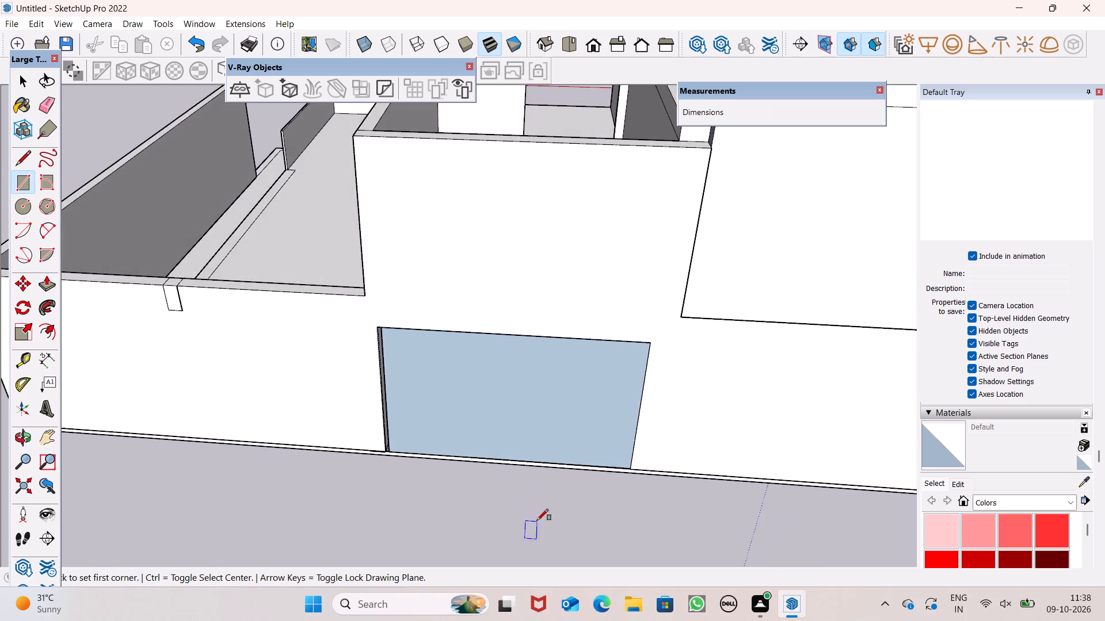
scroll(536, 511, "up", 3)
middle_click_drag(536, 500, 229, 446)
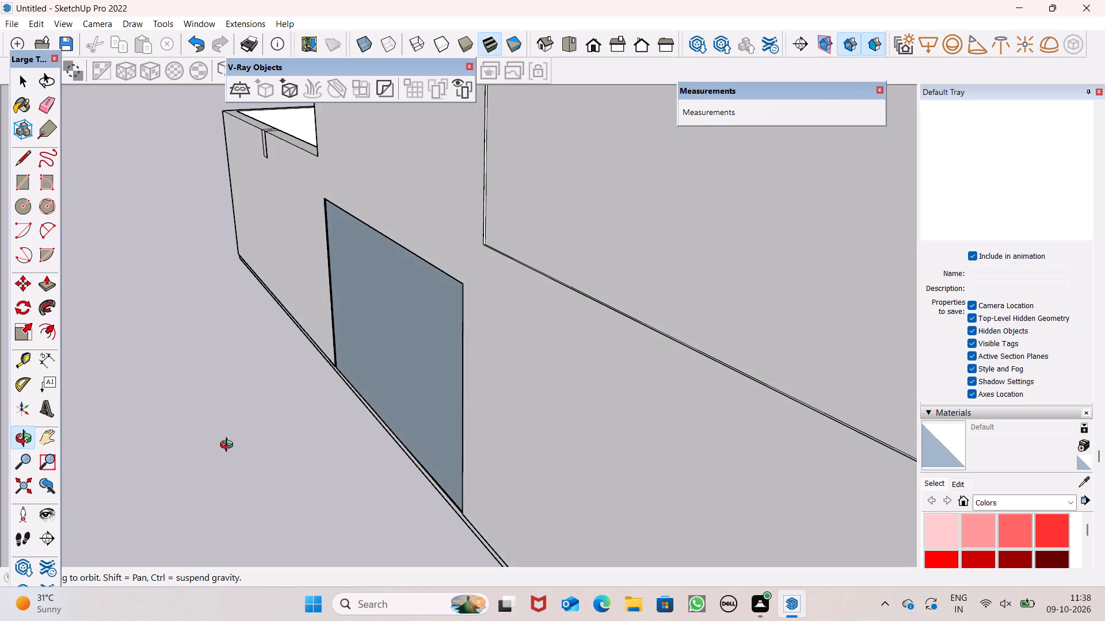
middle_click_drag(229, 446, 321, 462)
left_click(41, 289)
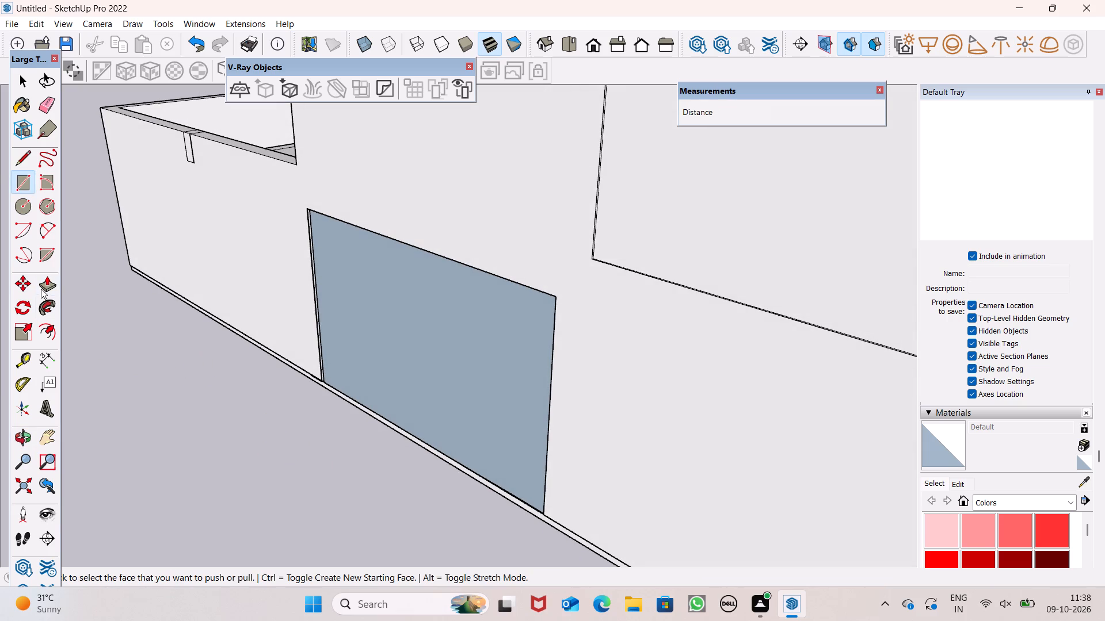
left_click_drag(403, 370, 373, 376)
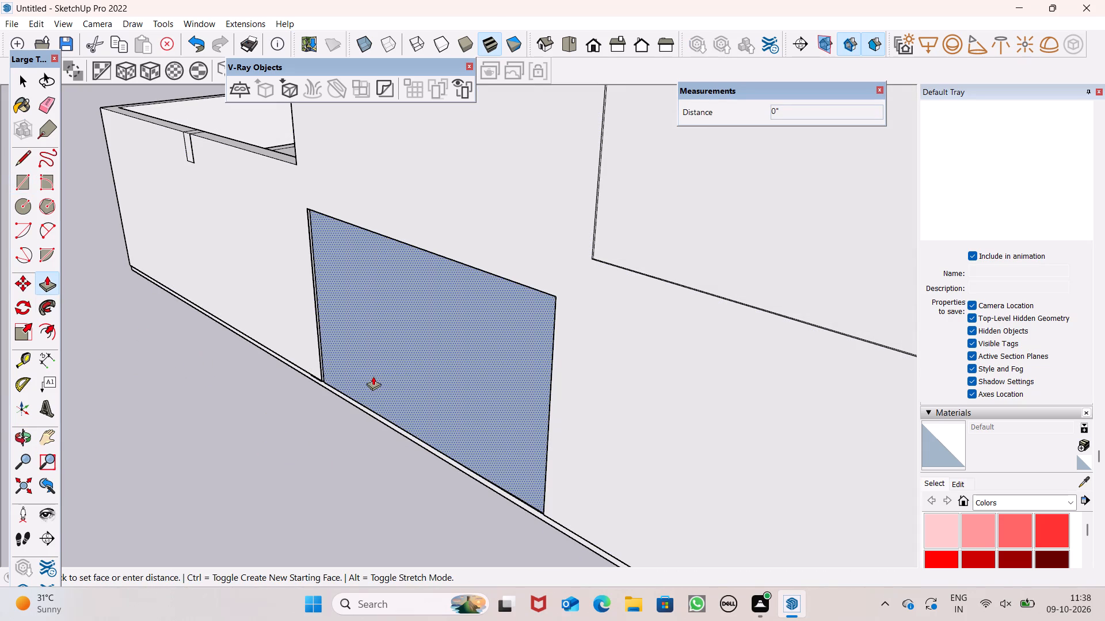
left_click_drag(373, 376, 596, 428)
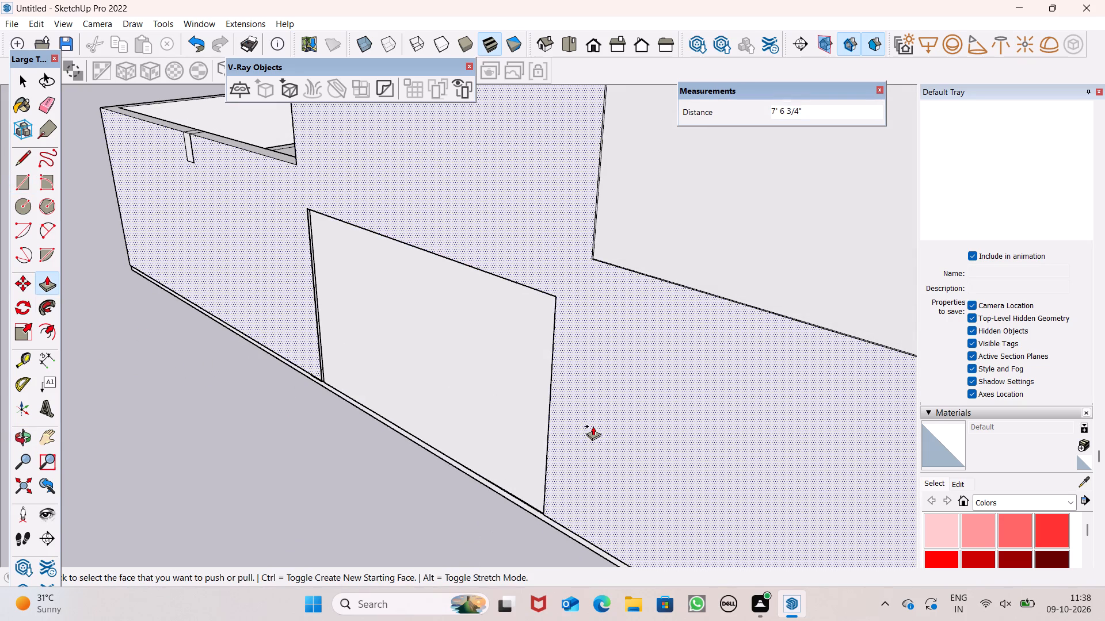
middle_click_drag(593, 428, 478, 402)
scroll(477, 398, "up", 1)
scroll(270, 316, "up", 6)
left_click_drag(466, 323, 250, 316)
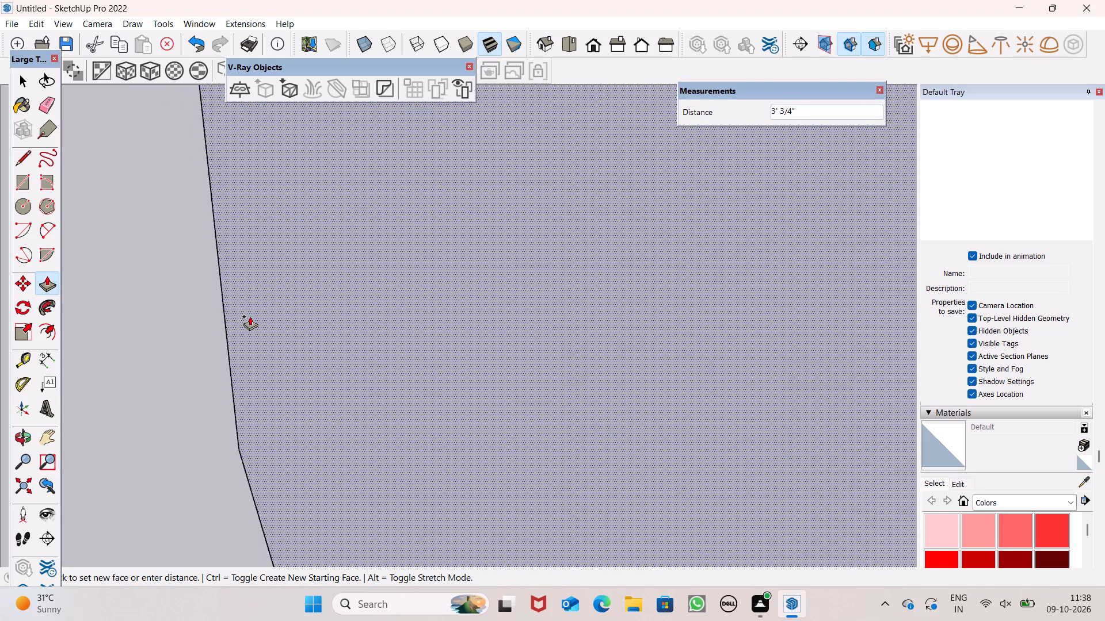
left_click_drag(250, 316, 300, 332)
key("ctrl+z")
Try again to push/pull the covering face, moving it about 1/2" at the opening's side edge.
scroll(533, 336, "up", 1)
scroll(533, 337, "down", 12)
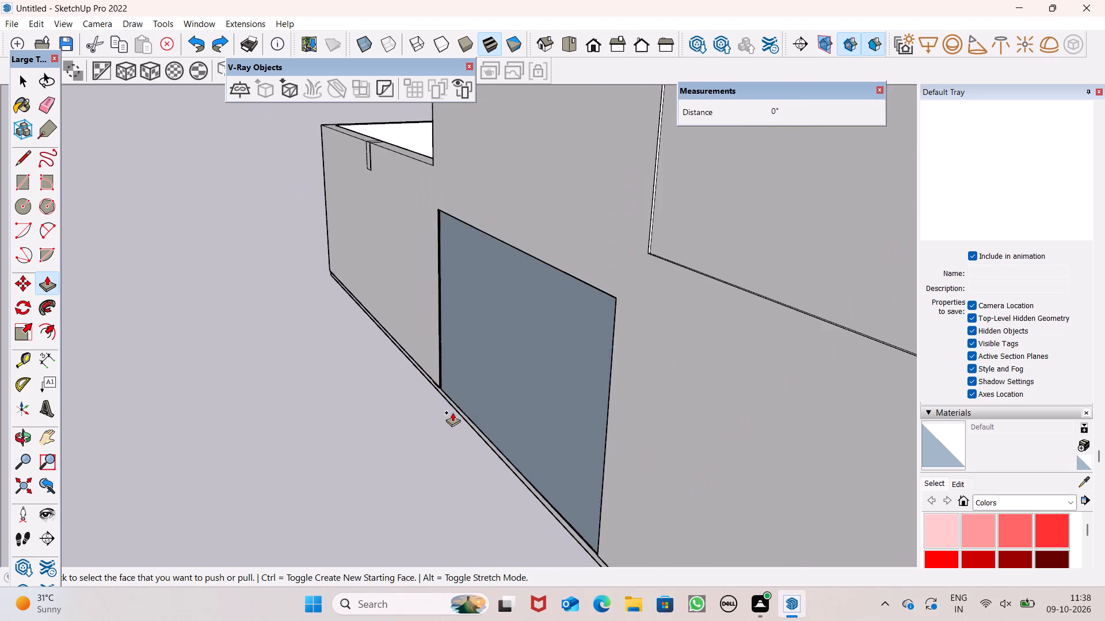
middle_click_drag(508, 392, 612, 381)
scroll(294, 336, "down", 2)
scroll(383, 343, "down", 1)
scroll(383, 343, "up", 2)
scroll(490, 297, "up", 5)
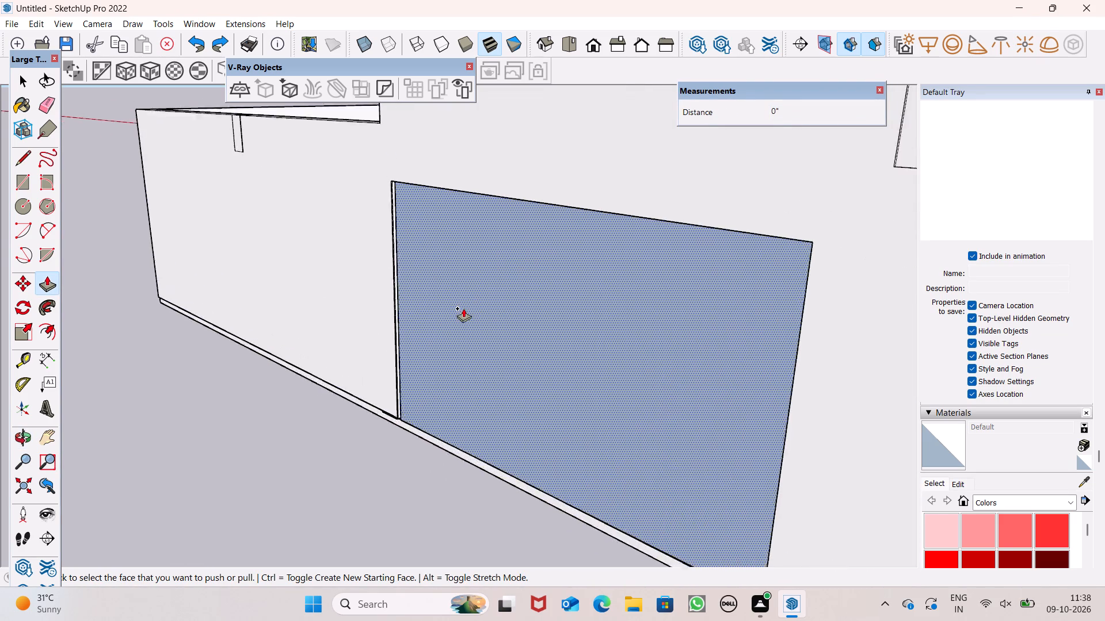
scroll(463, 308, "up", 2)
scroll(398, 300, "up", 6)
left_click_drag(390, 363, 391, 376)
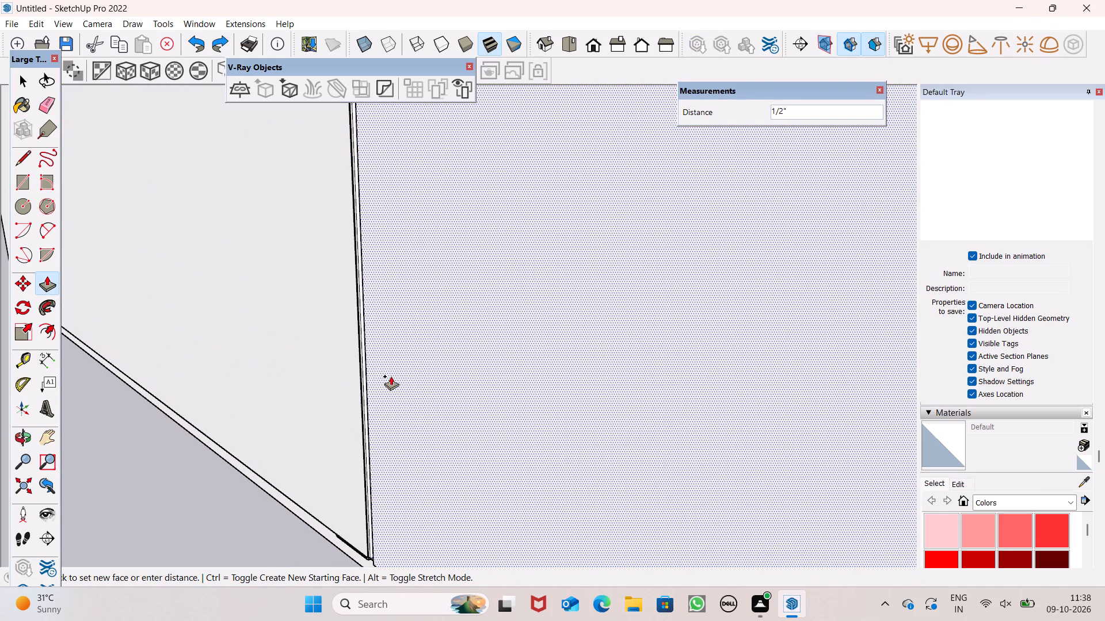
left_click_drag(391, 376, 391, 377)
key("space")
Draw a rectangle about 13' 10 3/16" by 8' 5 5/16" across the rear wall opening, corner to corner, including the narrow side strip.
scroll(409, 358, "down", 2)
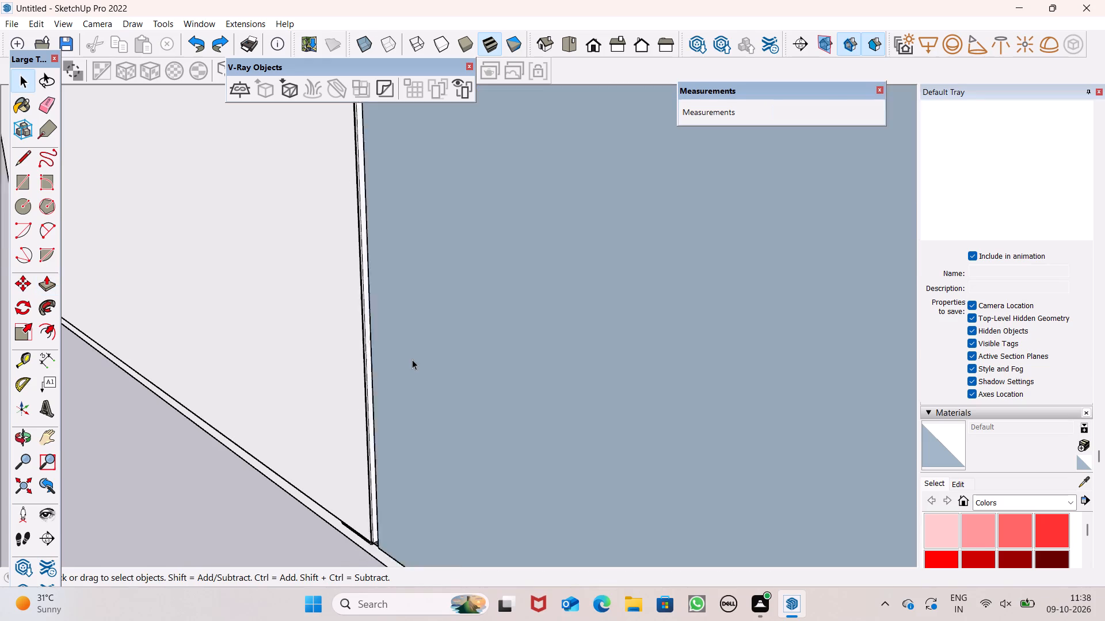
scroll(412, 359, "down", 10)
scroll(436, 392, "up", 1)
scroll(436, 386, "down", 3)
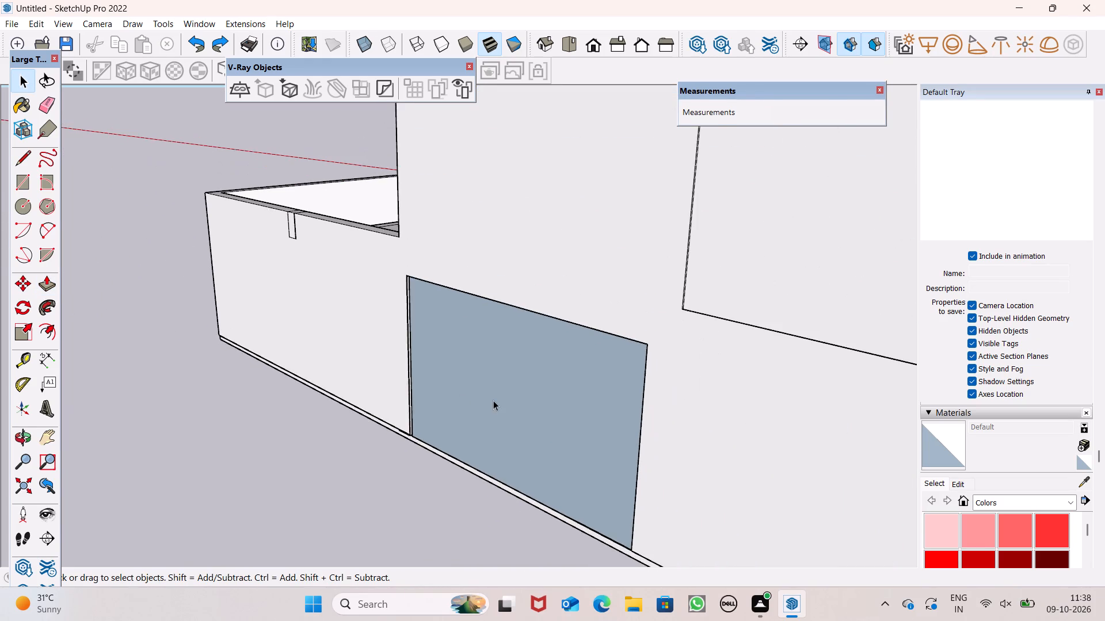
scroll(493, 400, "down", 3)
middle_click_drag(512, 420, 697, 327)
scroll(574, 348, "up", 2)
scroll(565, 346, "down", 1)
scroll(563, 347, "up", 1)
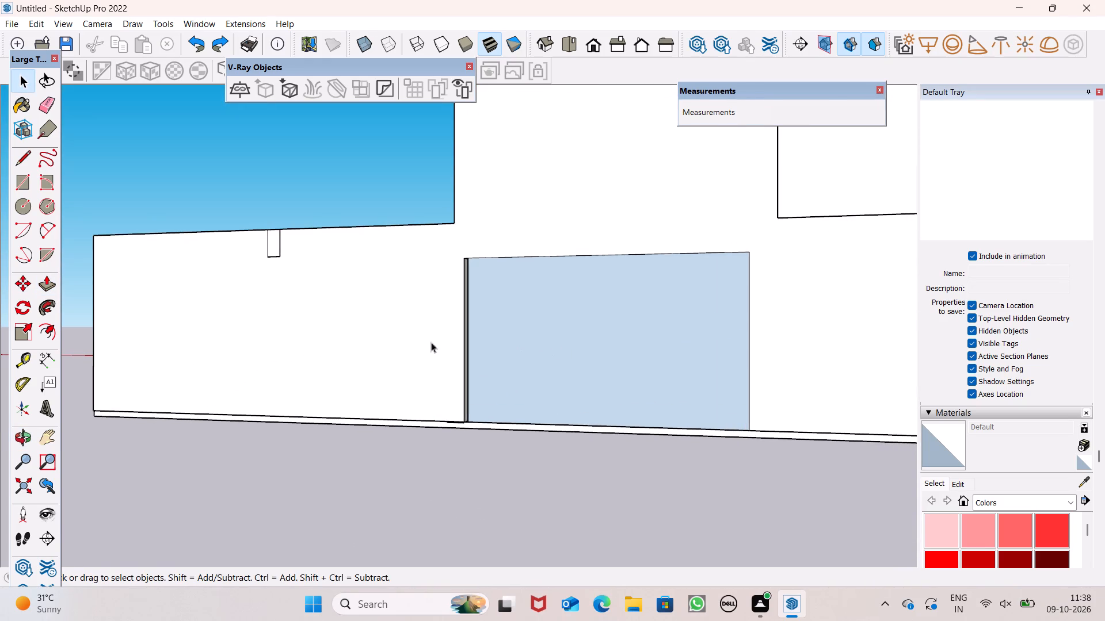
left_click(23, 183)
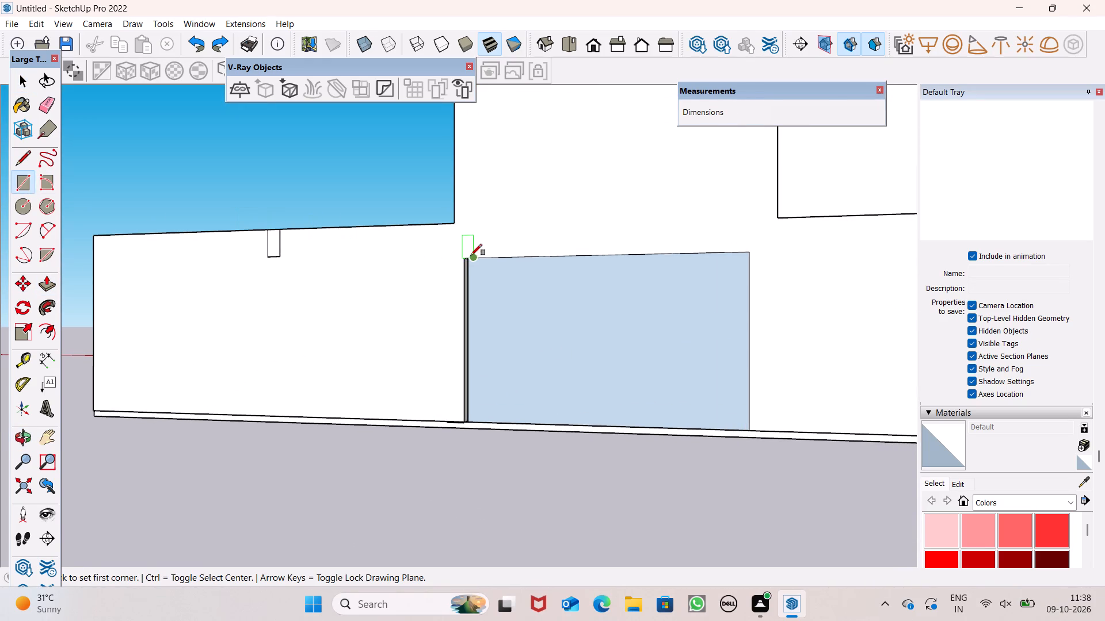
left_click(463, 259)
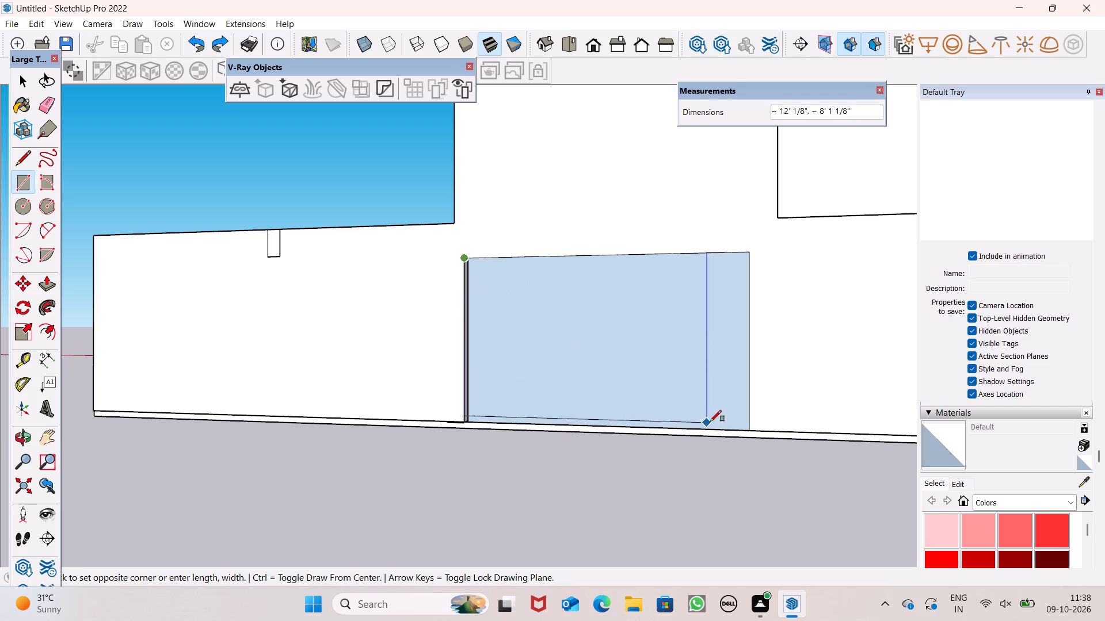
left_click(753, 430)
Erase the leftover top and vertical outline edges around the filled opening on the rear wall's outer face.
middle_click_drag(525, 378, 590, 397)
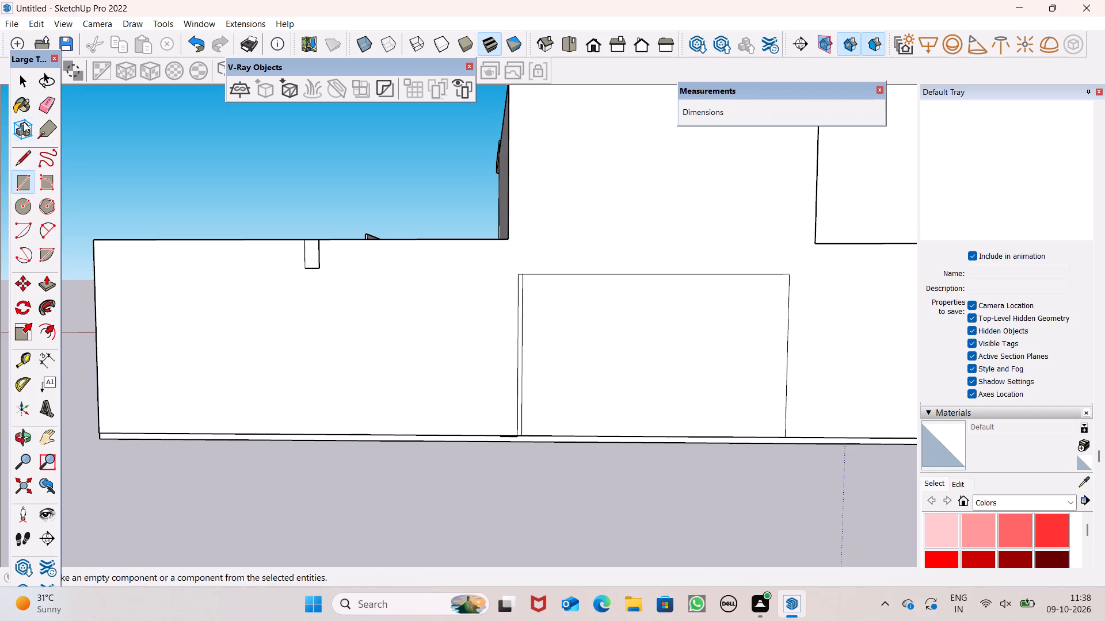
left_click(46, 99)
left_click(535, 275)
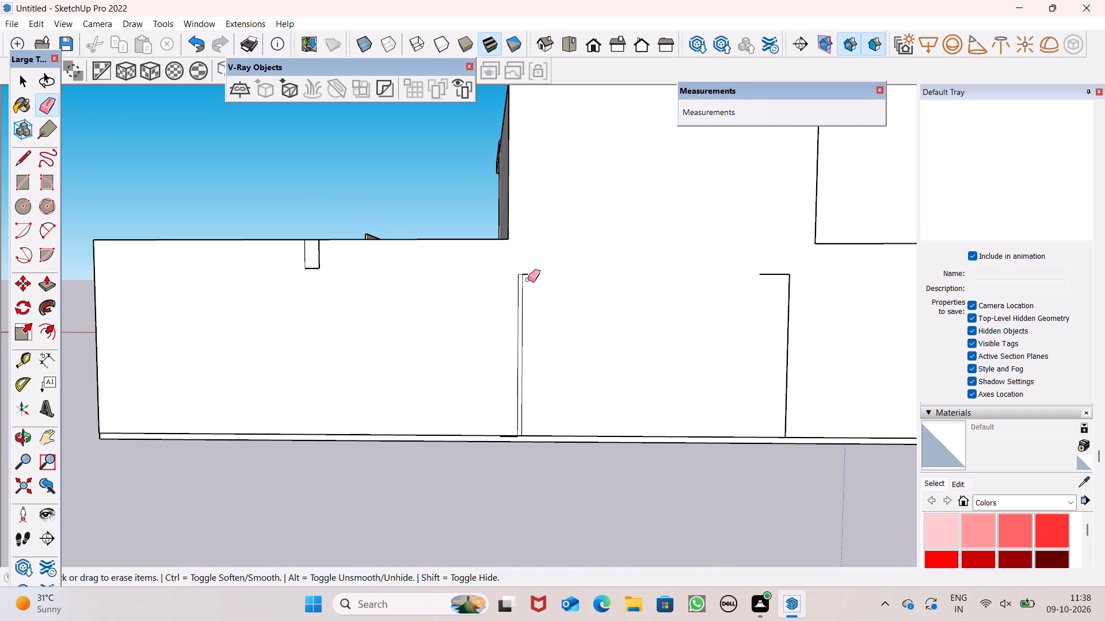
left_click_drag(528, 279, 521, 292)
left_click(521, 285)
left_click(519, 285)
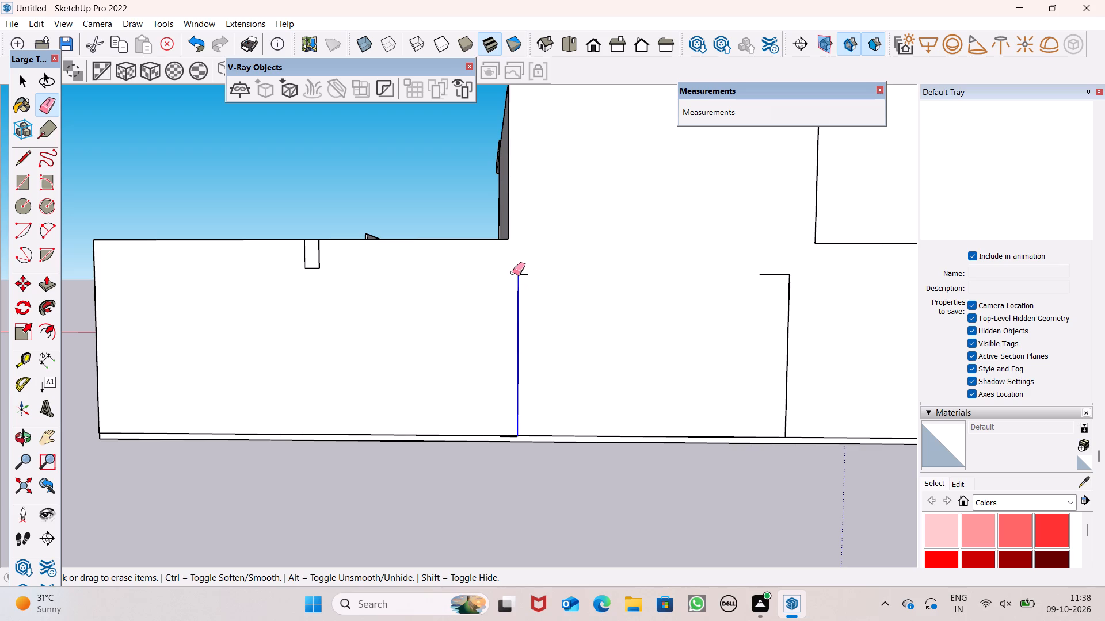
left_click(524, 274)
left_click_drag(776, 273, 759, 272)
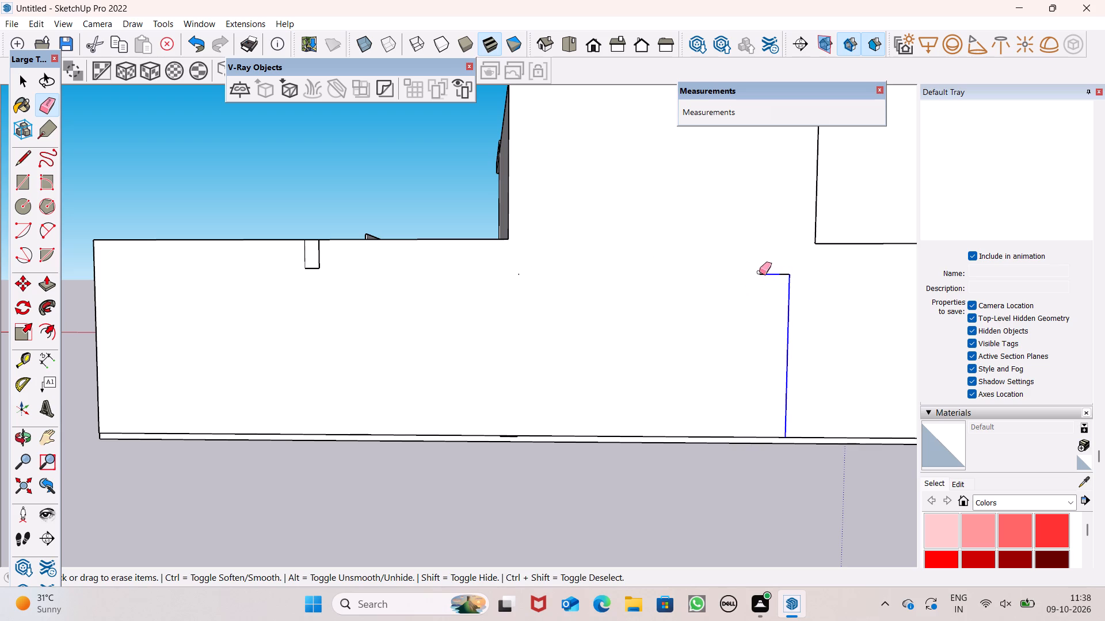
left_click_drag(759, 272, 518, 275)
left_click_drag(518, 275, 527, 270)
Examine the rear wall from outside and from inside the side yard between the terrace and the boundary wall.
scroll(657, 296, "down", 3)
middle_click_drag(513, 375, 766, 461)
scroll(506, 358, "down", 3)
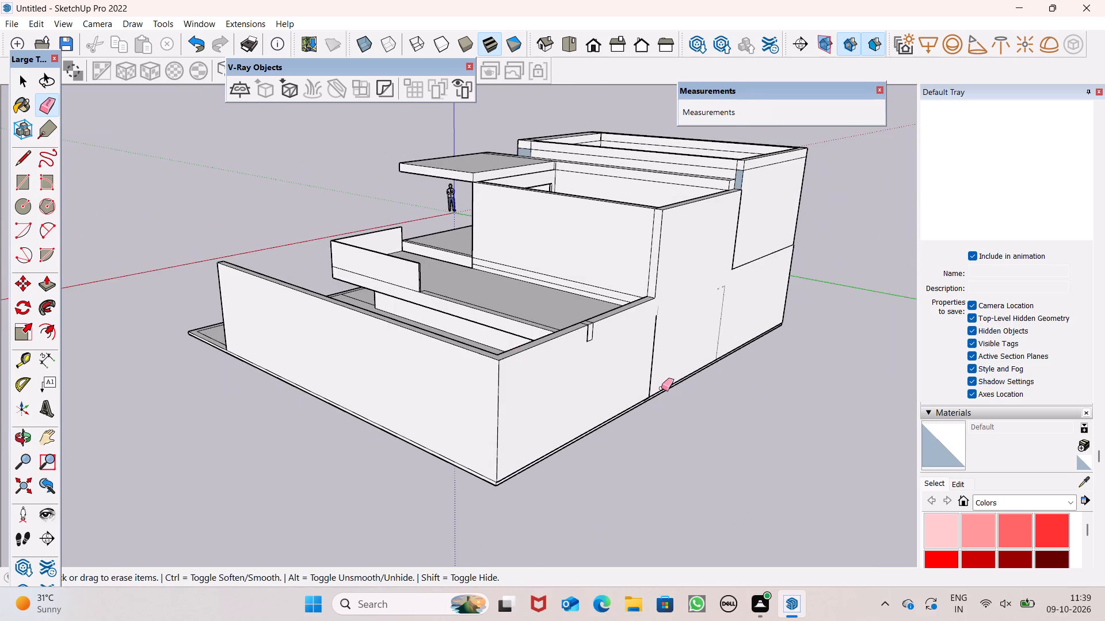
scroll(661, 388, "up", 2)
middle_click_drag(410, 375, 618, 397)
scroll(618, 389, "up", 4)
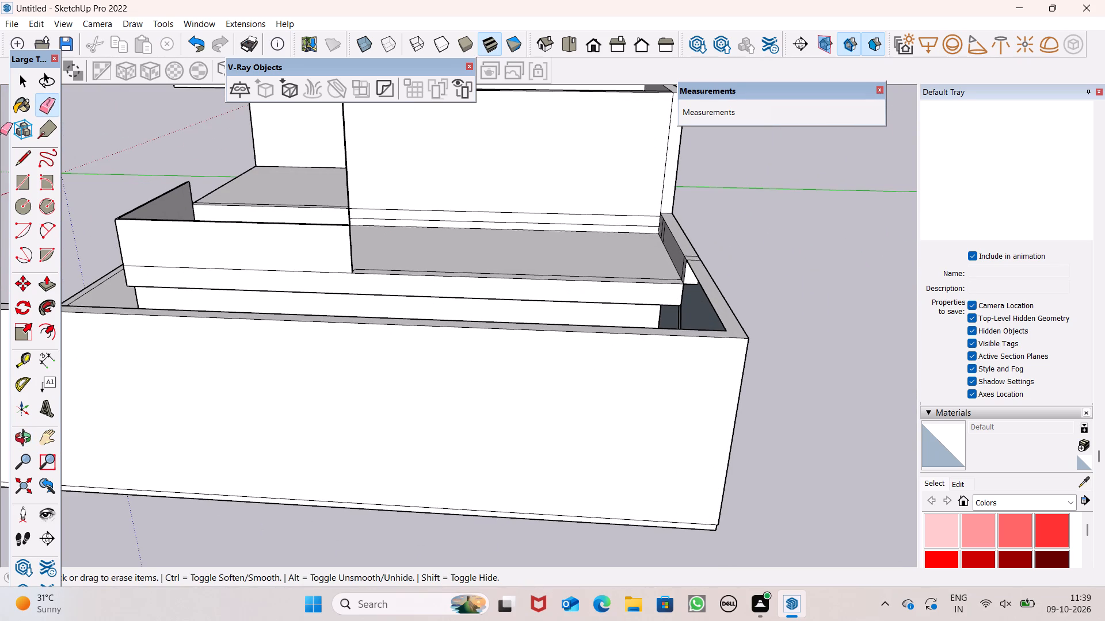
scroll(692, 320, "up", 6)
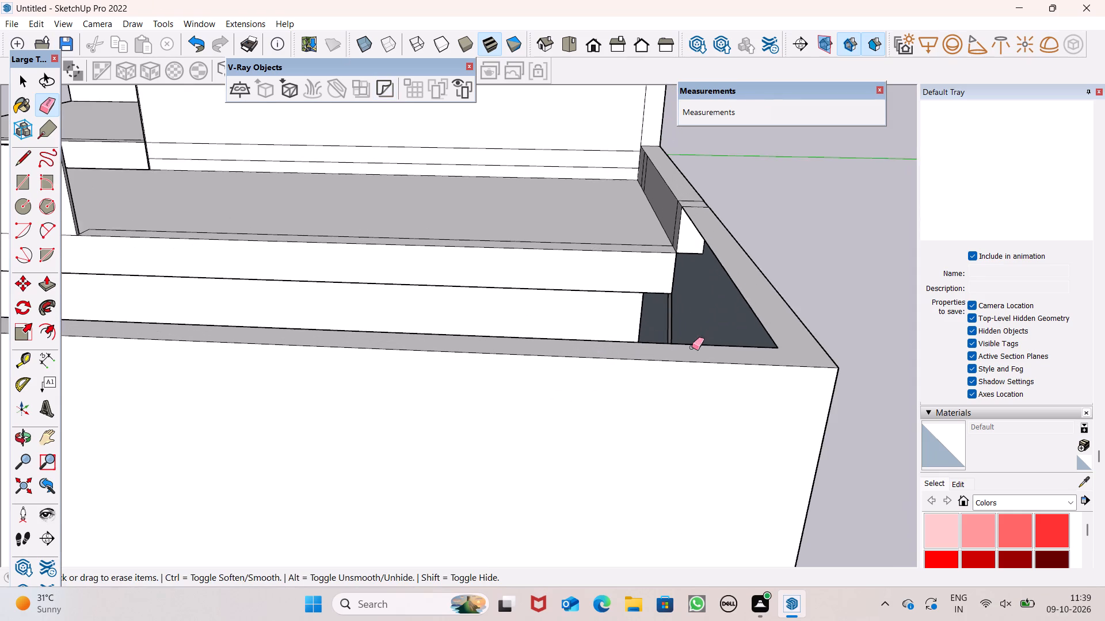
middle_click_drag(692, 347, 779, 379)
scroll(692, 347, "up", 7)
middle_click_drag(697, 334, 929, 390)
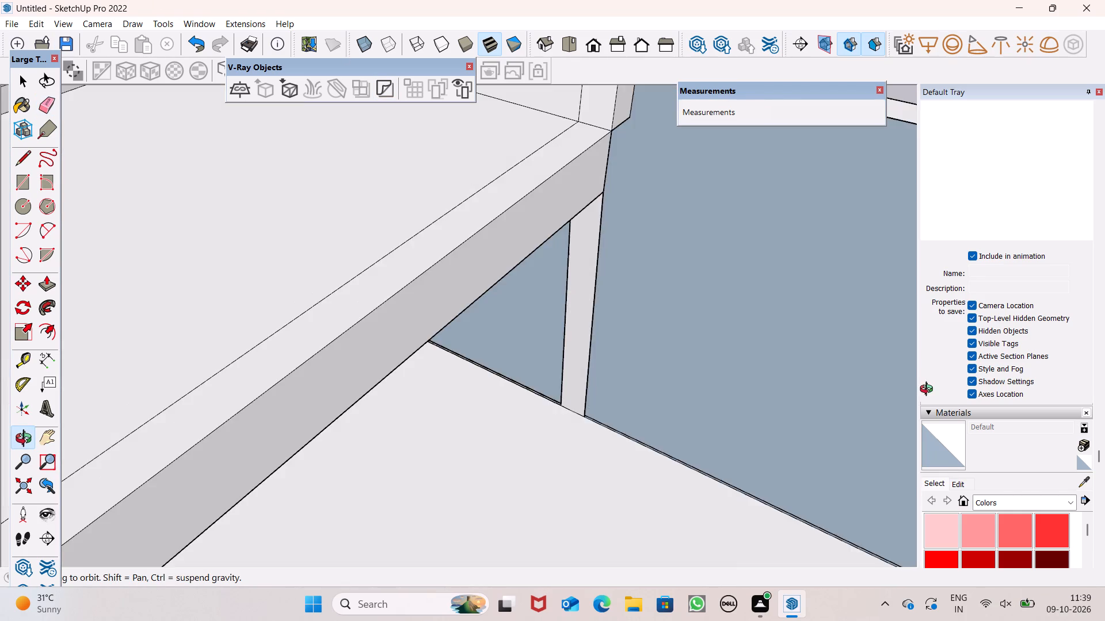
middle_click_drag(929, 390, 842, 331)
scroll(583, 536, "up", 3)
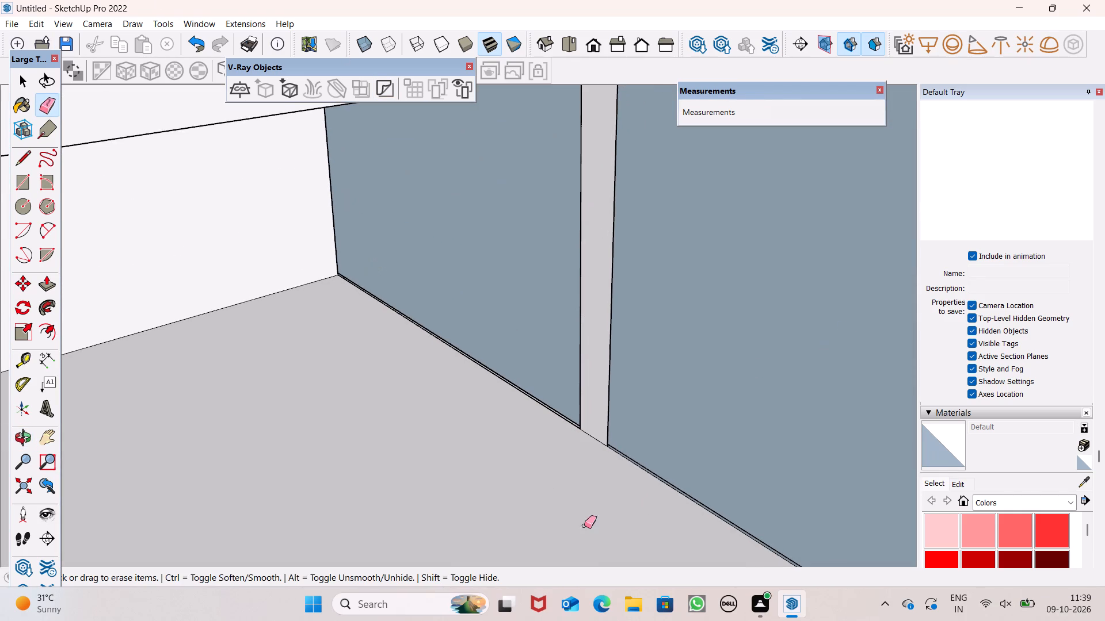
scroll(551, 361, "down", 1)
middle_click_drag(586, 421, 440, 433)
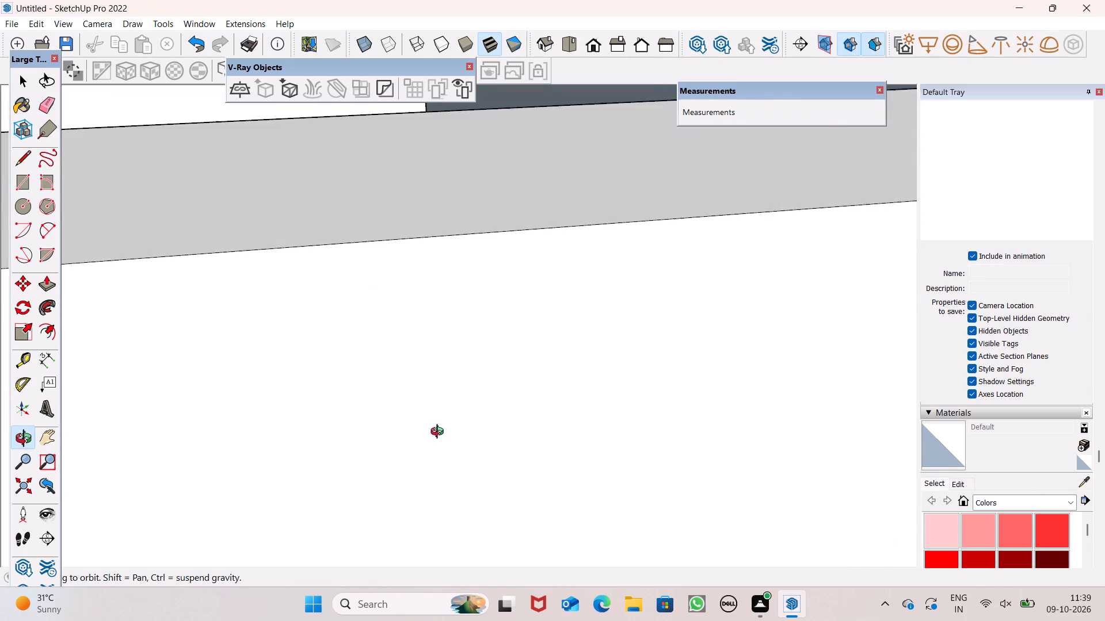
middle_click_drag(440, 433, 599, 463)
scroll(596, 440, "down", 3)
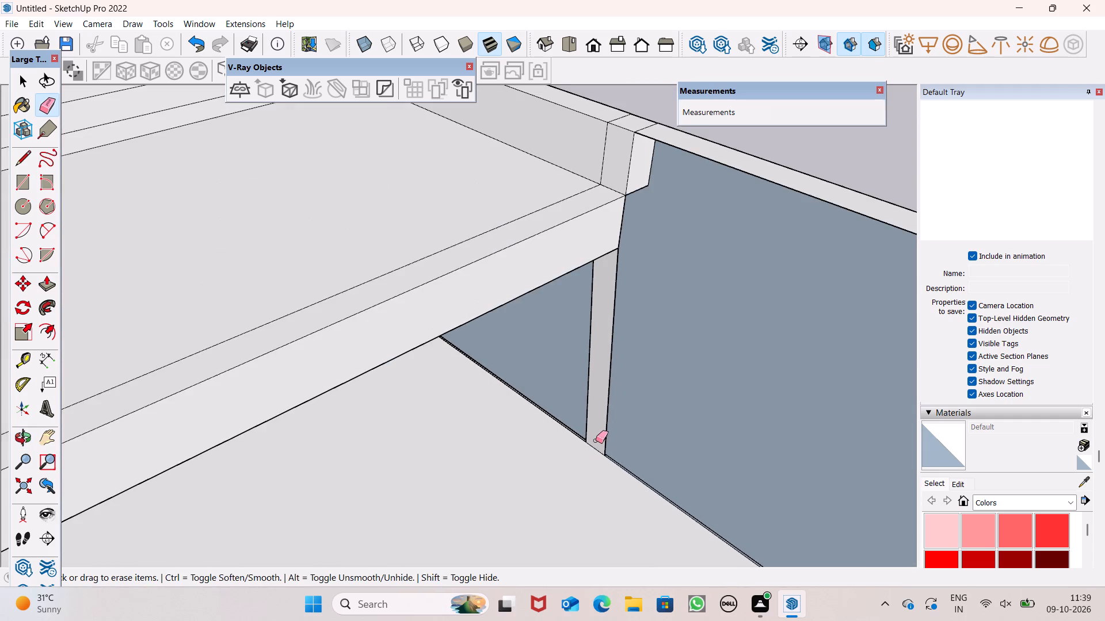
scroll(620, 389, "down", 6)
middle_click_drag(643, 333, 801, 269)
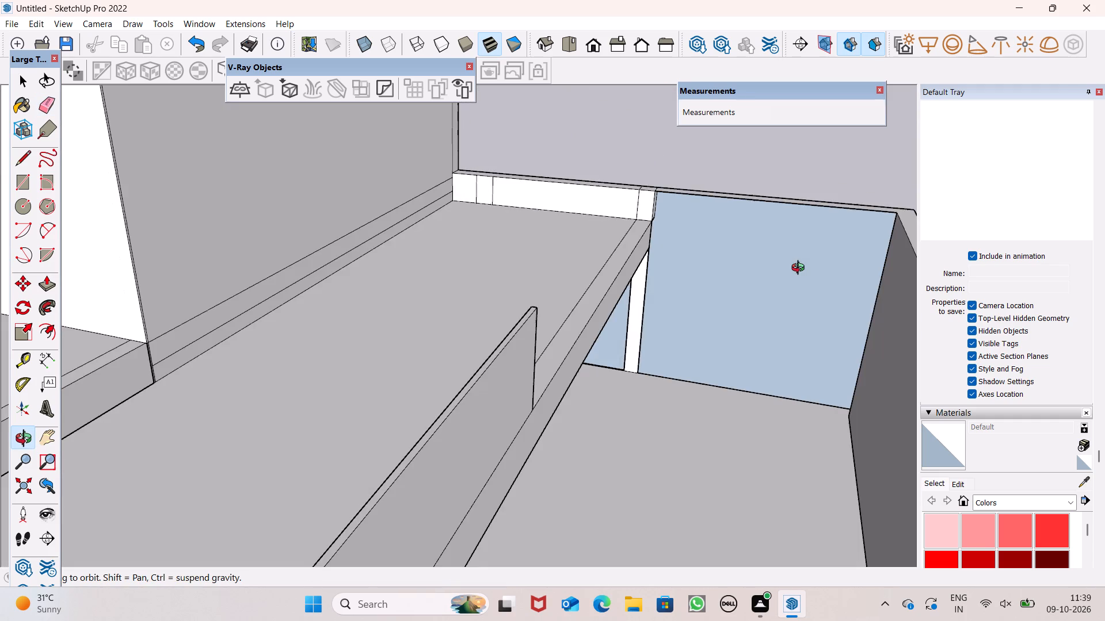
middle_click_drag(801, 269, 733, 233)
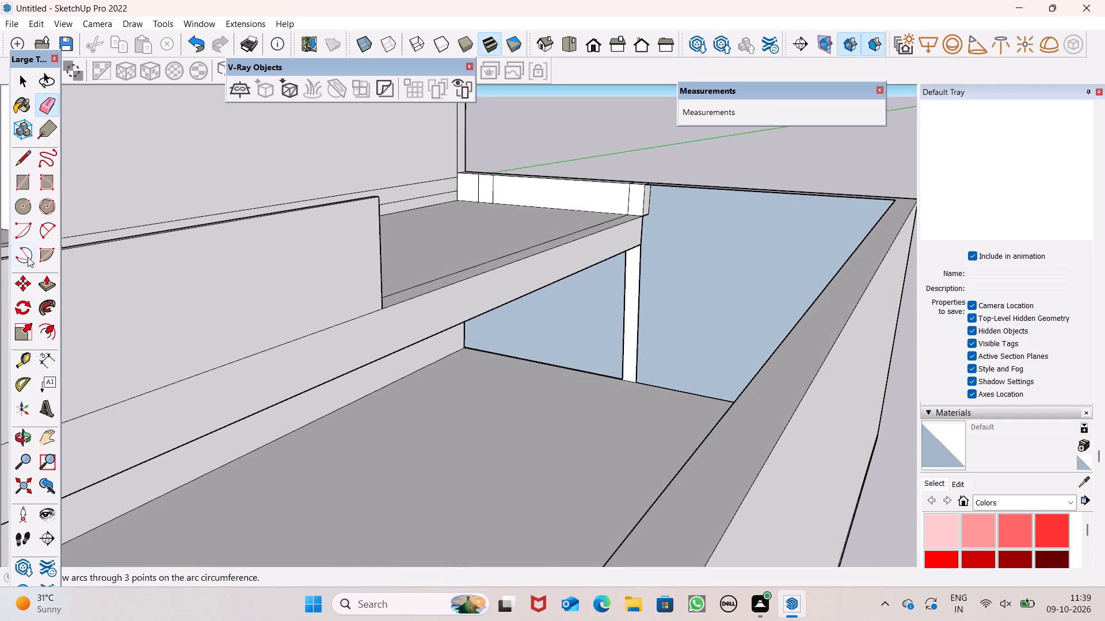
Push/pull the end of the terrace's low rear wall by 7' 11 1/4" and a further 3' 2 11/16" to meet the boundary wall.
left_click(39, 288)
scroll(723, 218, "up", 3)
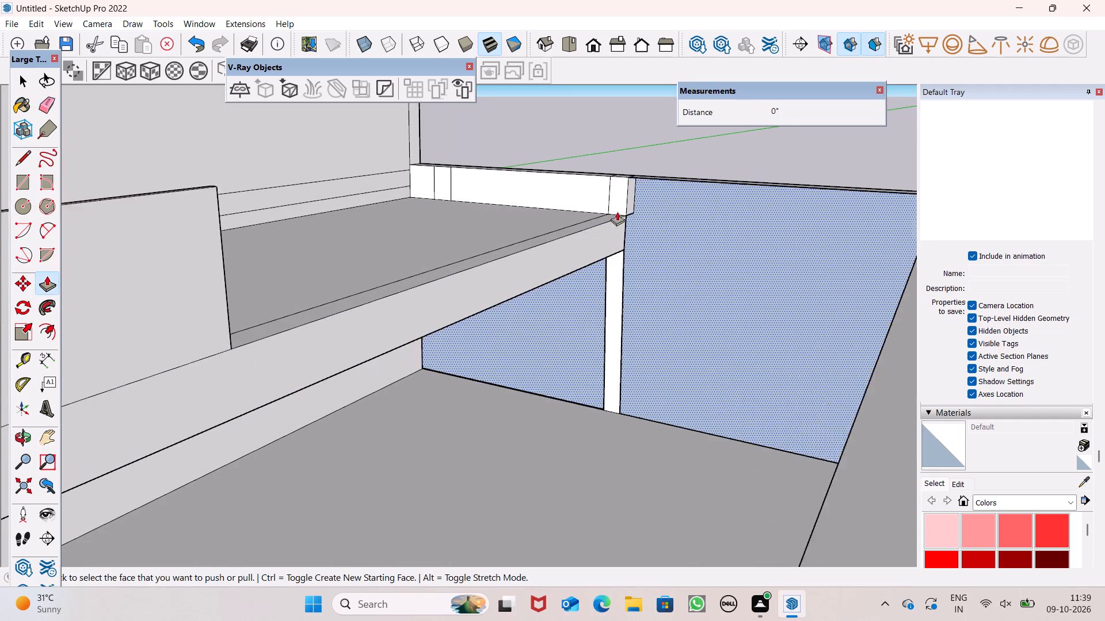
scroll(721, 262, "up", 1)
middle_click_drag(742, 335, 798, 359)
scroll(475, 273, "down", 6)
middle_click_drag(734, 341, 738, 341)
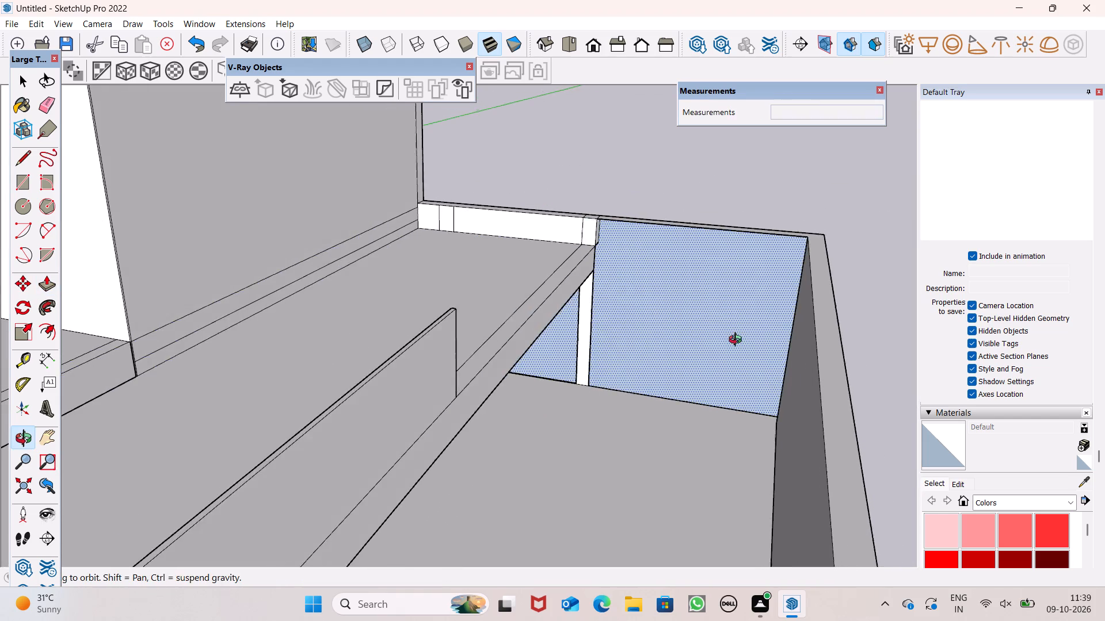
middle_click_drag(738, 341, 725, 313)
scroll(624, 212, "up", 7)
left_click_drag(557, 267, 917, 359)
scroll(414, 232, "down", 4)
middle_click_drag(641, 340, 543, 300)
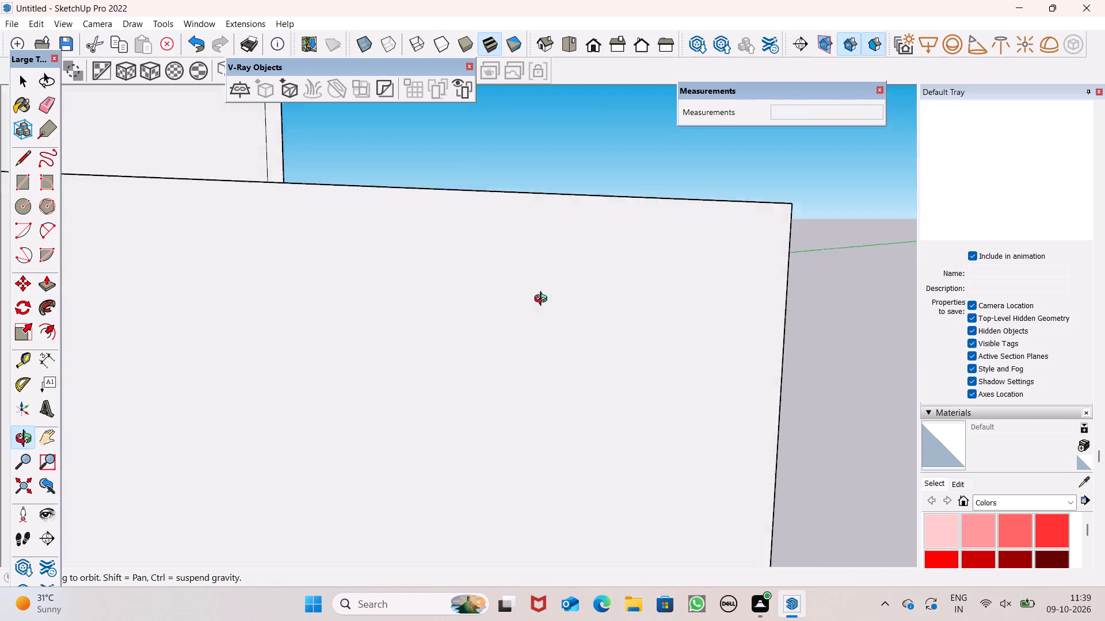
middle_click_drag(543, 300, 649, 370)
scroll(825, 367, "up", 4)
middle_click_drag(838, 364, 796, 389)
scroll(702, 318, "up", 3)
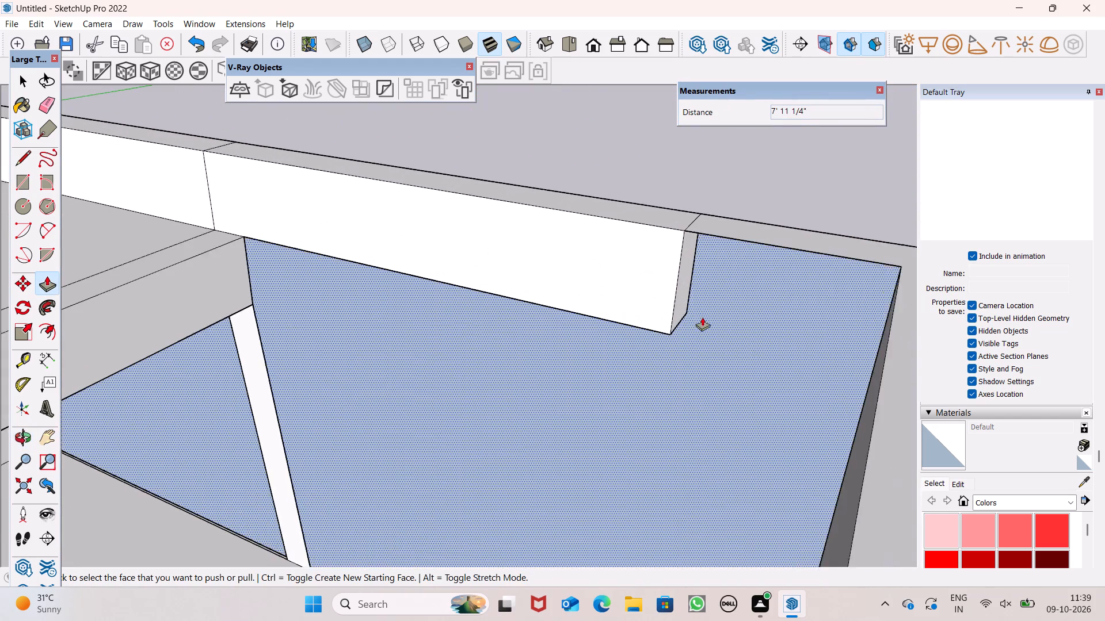
scroll(702, 317, "up", 2)
left_click_drag(677, 296, 920, 390)
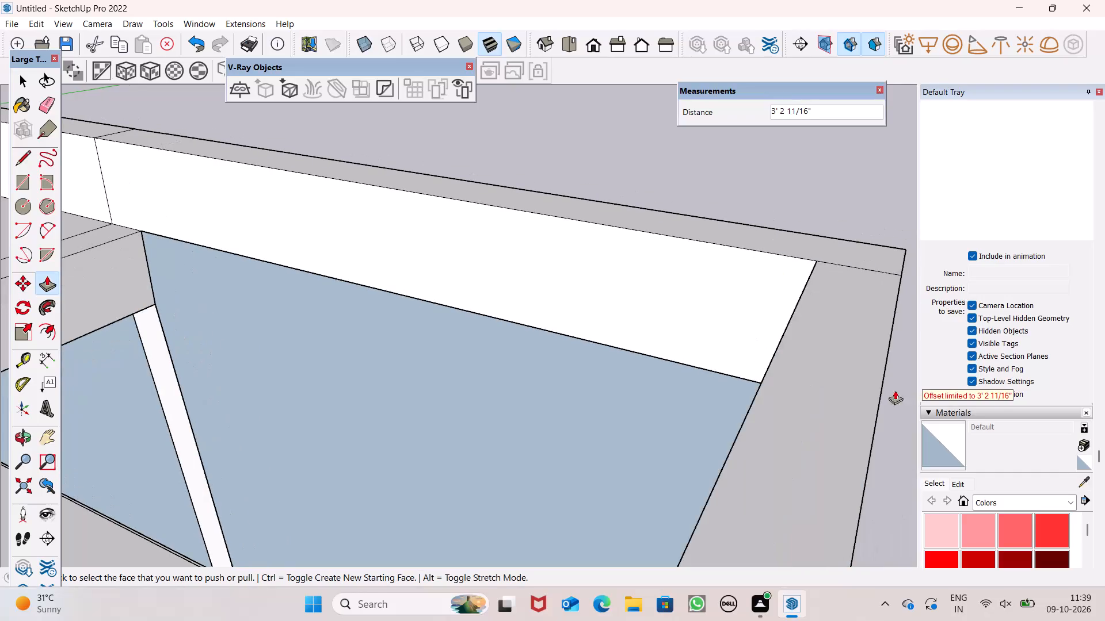
Push/pull the underside of the extended rear wall piece down 8' 9 1/16" to the side yard floor.
scroll(607, 334, "down", 4)
scroll(593, 266, "down", 4)
middle_click_drag(576, 347, 703, 288)
scroll(586, 314, "up", 1)
middle_click_drag(493, 378, 466, 208)
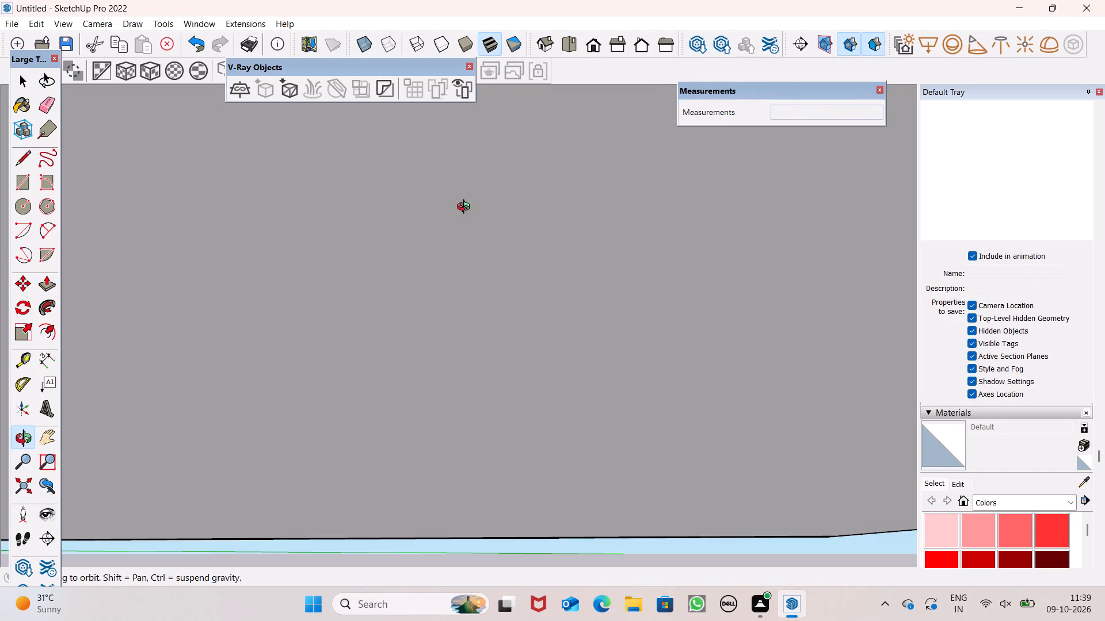
middle_click_drag(466, 208, 493, 237)
left_click_drag(406, 220, 478, 532)
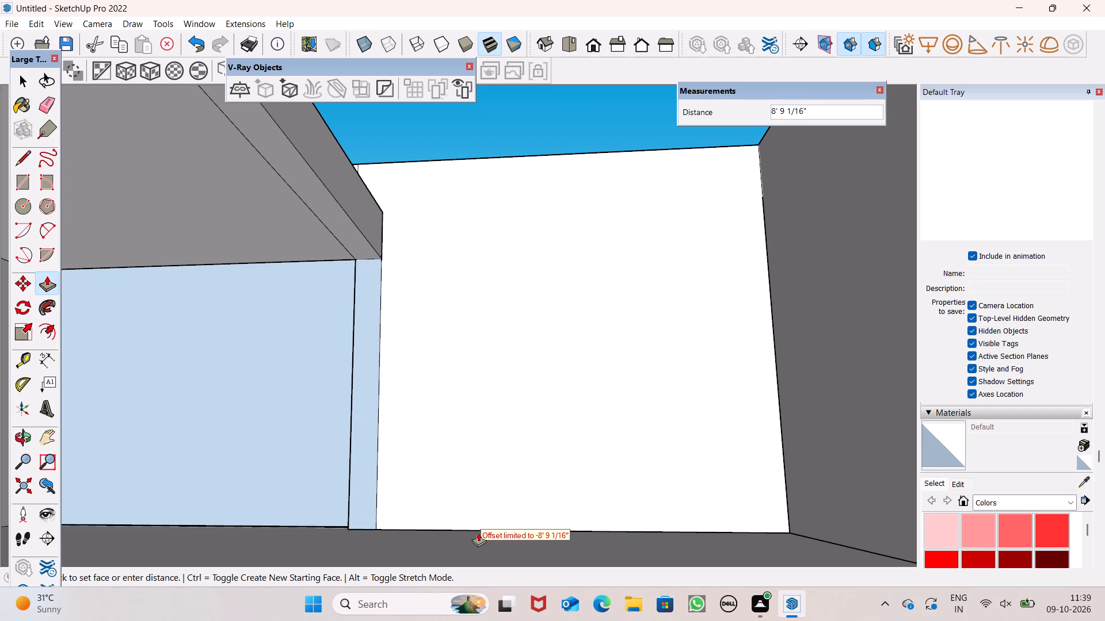
Finish pushing the extended rear wall piece's underside down 8' 9 1/16" to the side yard floor.
left_click_drag(478, 532, 479, 533)
Examine the side yard, the front of the house and the dividing wall beneath the terrace from several angles.
scroll(510, 410, "down", 3)
scroll(366, 330, "up", 1)
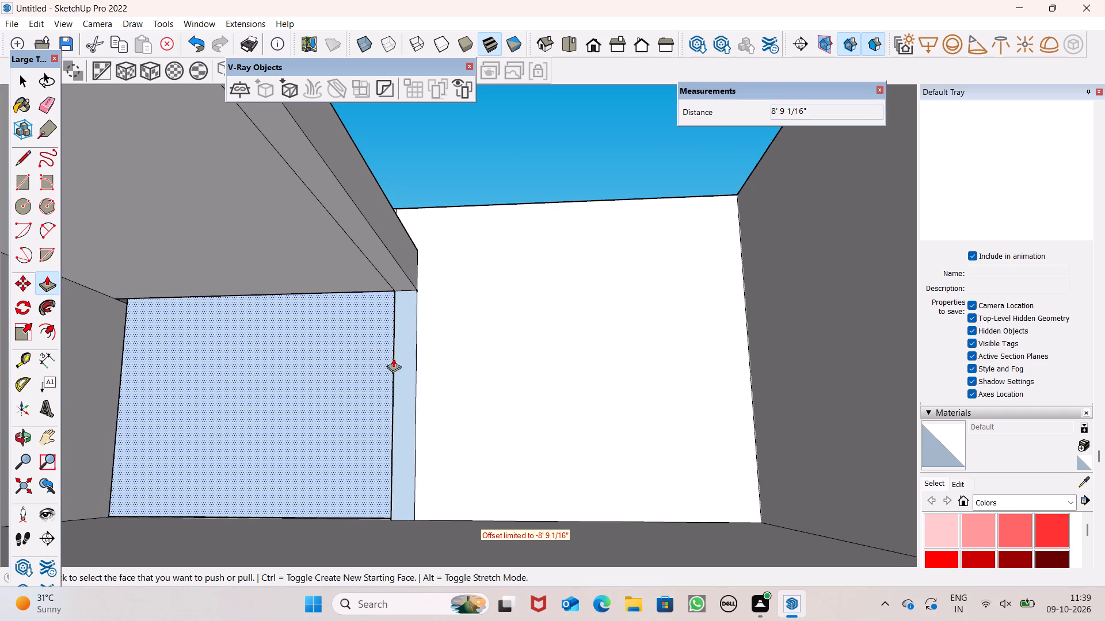
middle_click_drag(409, 373, 543, 460)
middle_click_drag(512, 451, 437, 450)
scroll(512, 451, "up", 1)
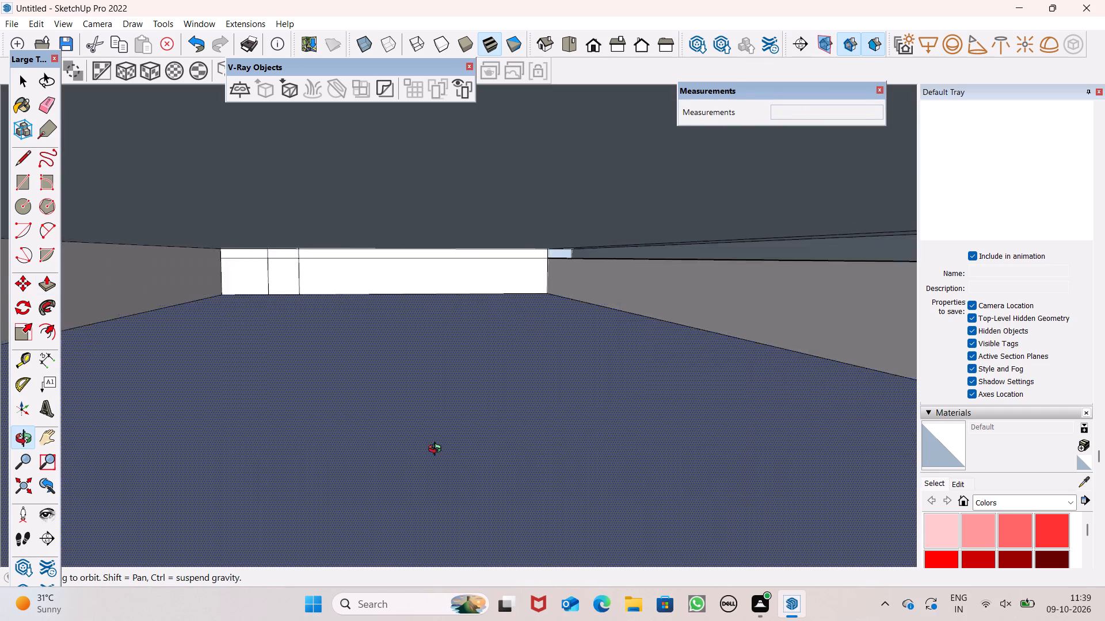
middle_click_drag(437, 450, 277, 386)
scroll(271, 356, "down", 5)
scroll(315, 373, "down", 2)
scroll(447, 417, "down", 3)
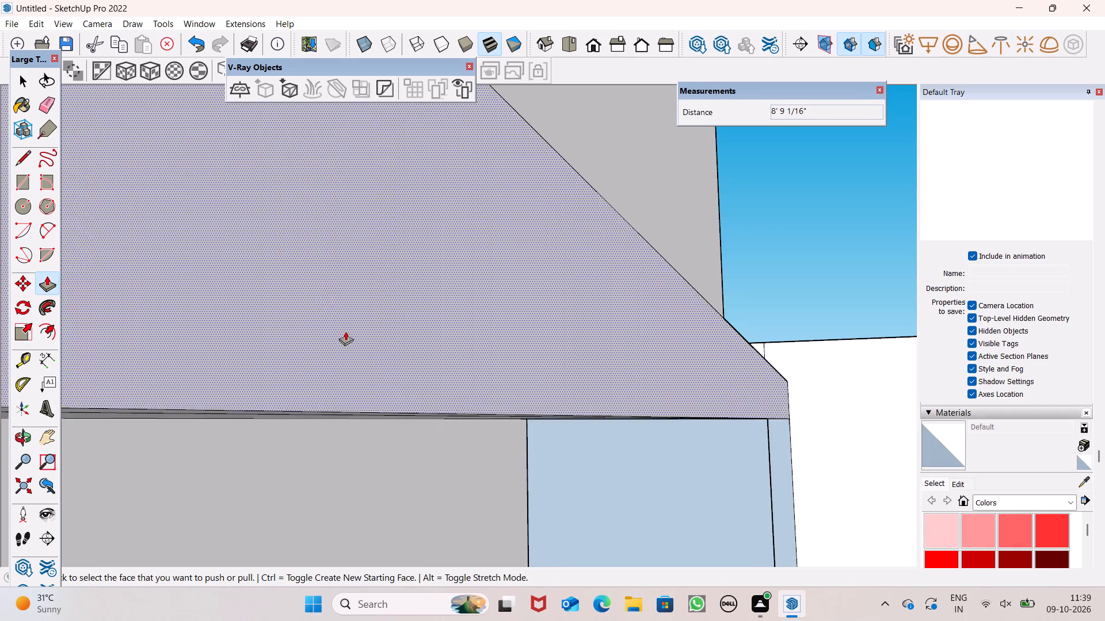
scroll(334, 308, "down", 3)
scroll(352, 346, "up", 1)
left_click(591, 49)
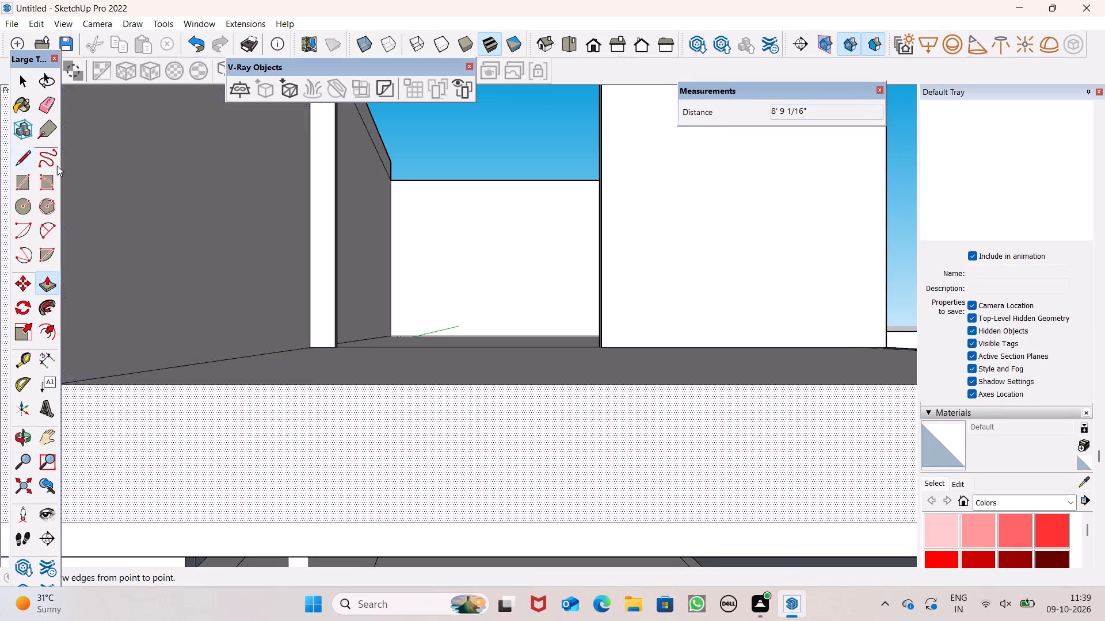
scroll(91, 182, "down", 1)
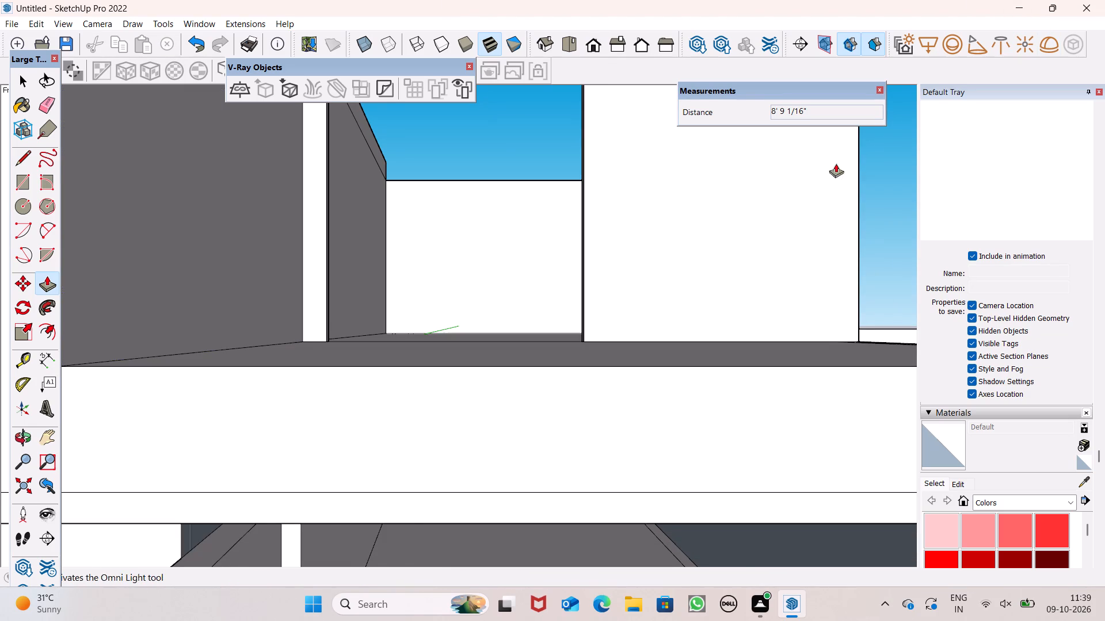
scroll(770, 203, "down", 2)
scroll(669, 213, "down", 2)
scroll(661, 220, "up", 1)
scroll(661, 220, "down", 2)
middle_click_drag(680, 292, 600, 234)
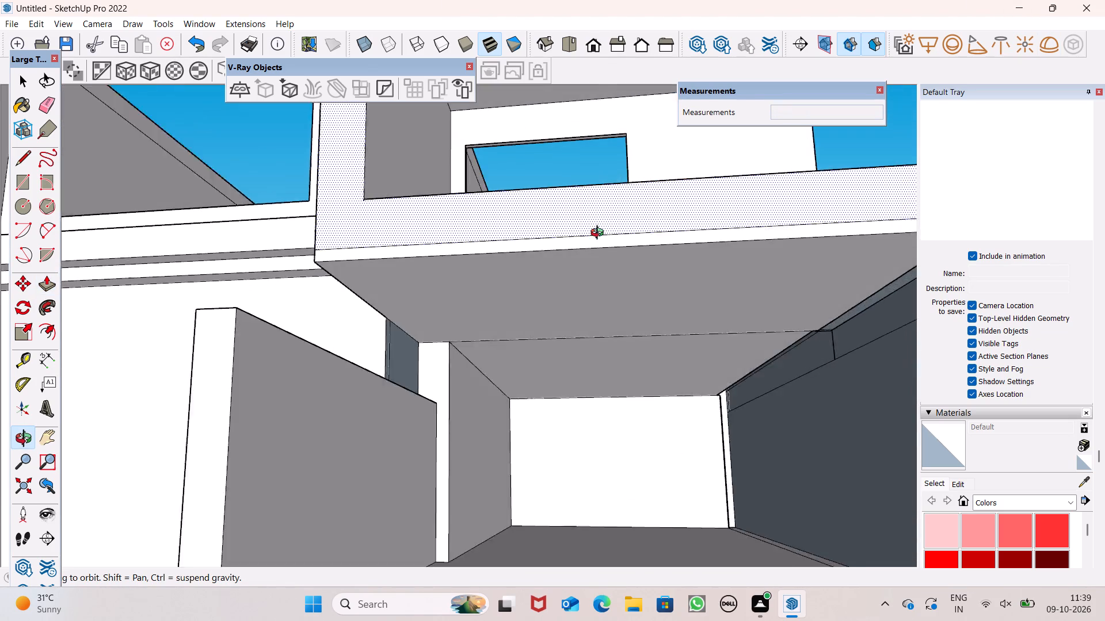
middle_click_drag(600, 234, 567, 263)
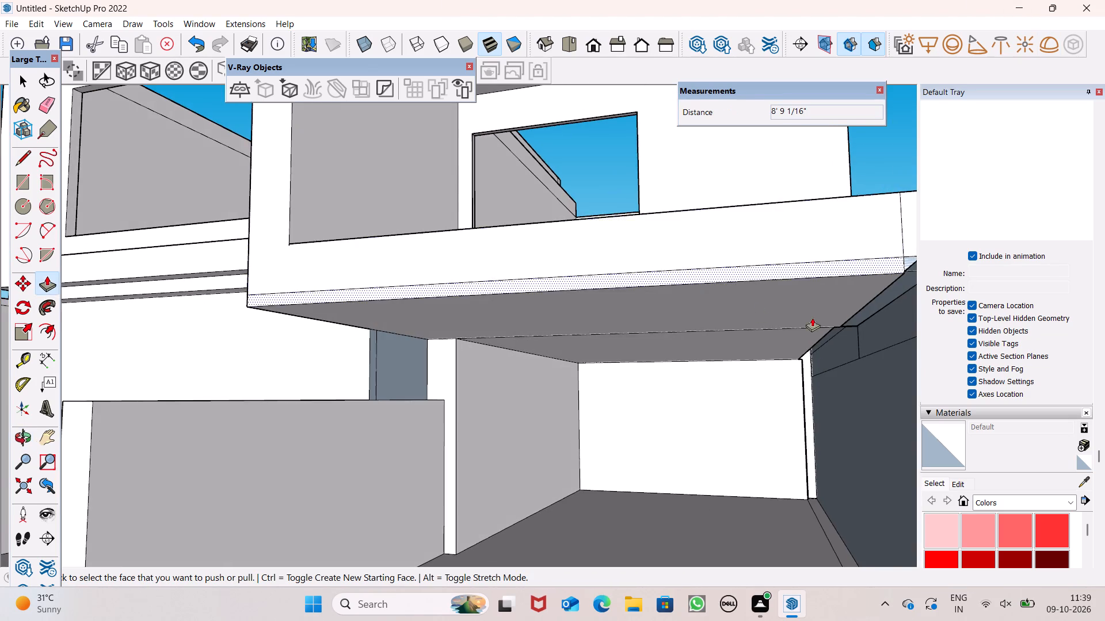
scroll(814, 317, "down", 6)
middle_click_drag(777, 379, 829, 392)
scroll(736, 307, "down", 2)
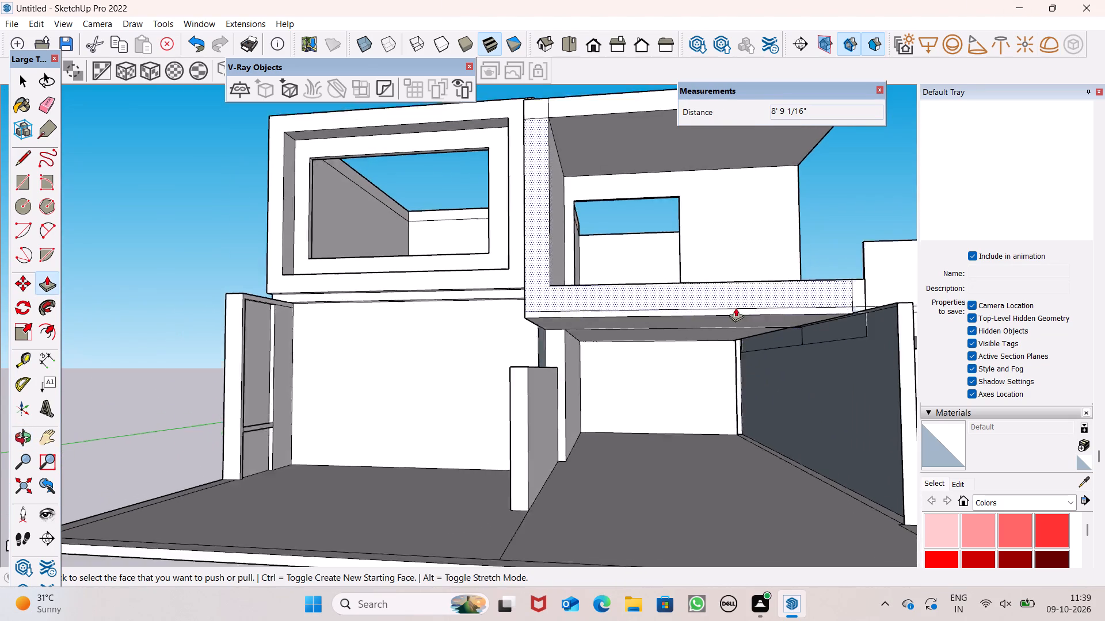
scroll(736, 308, "down", 2)
middle_click_drag(814, 420, 833, 442)
scroll(865, 417, "up", 1)
scroll(870, 409, "down", 1)
scroll(870, 409, "up", 4)
scroll(852, 396, "down", 3)
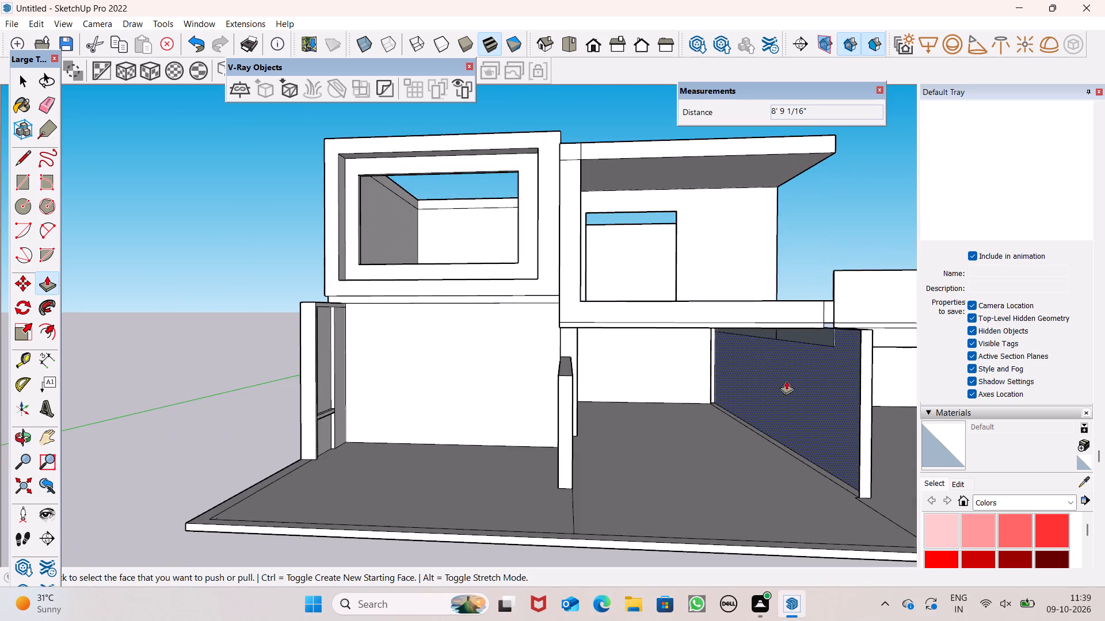
middle_click_drag(787, 379, 814, 420)
scroll(687, 367, "down", 3)
scroll(863, 431, "up", 5)
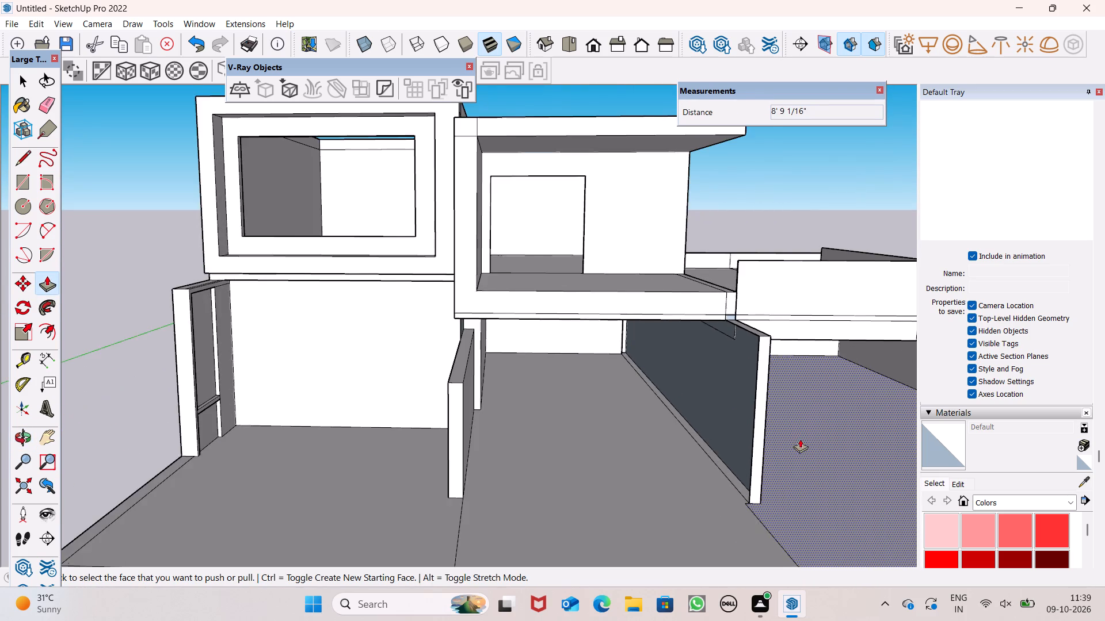
Push/pull the dividing wall's dark inner face beneath the terrace by 7 1/4" to cover the narrow floor strip beside it.
middle_click_drag(800, 439, 839, 463)
scroll(839, 463, "up", 5)
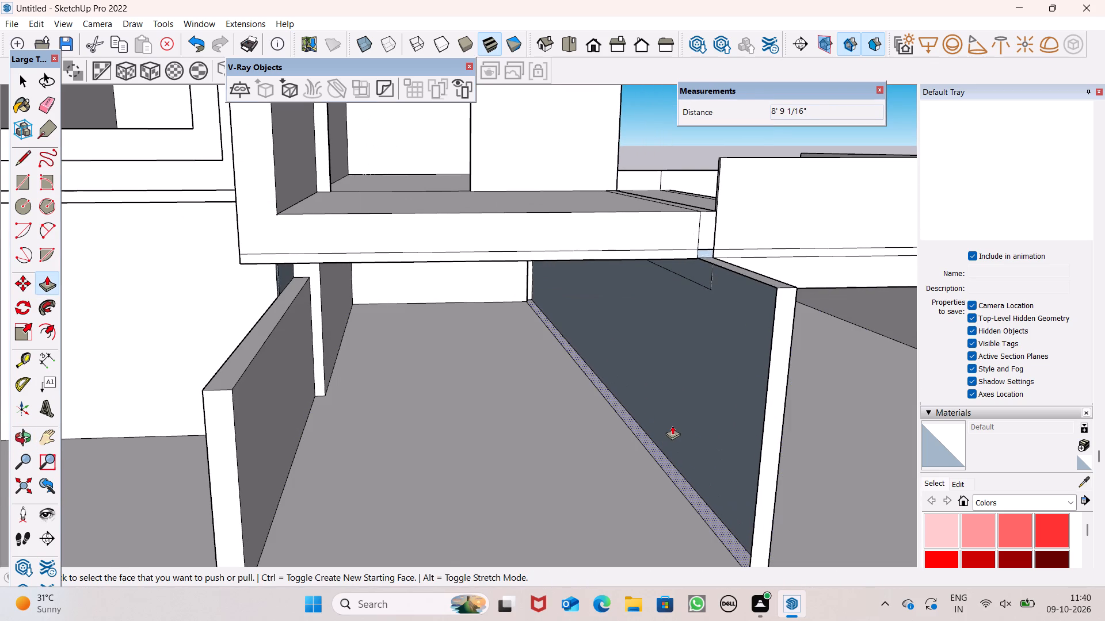
left_click_drag(672, 425, 658, 437)
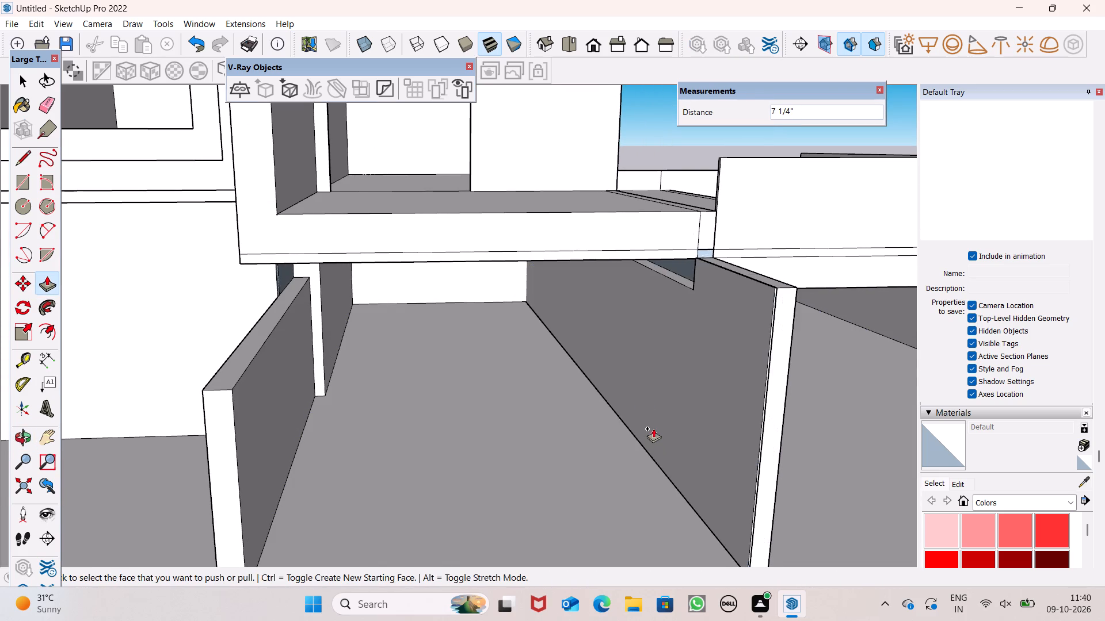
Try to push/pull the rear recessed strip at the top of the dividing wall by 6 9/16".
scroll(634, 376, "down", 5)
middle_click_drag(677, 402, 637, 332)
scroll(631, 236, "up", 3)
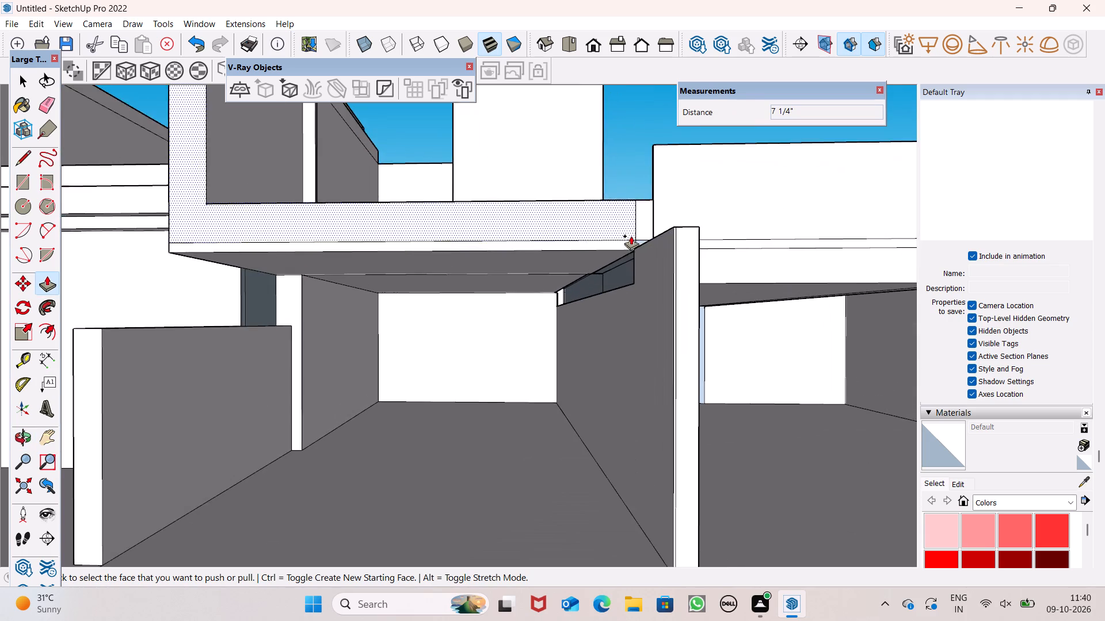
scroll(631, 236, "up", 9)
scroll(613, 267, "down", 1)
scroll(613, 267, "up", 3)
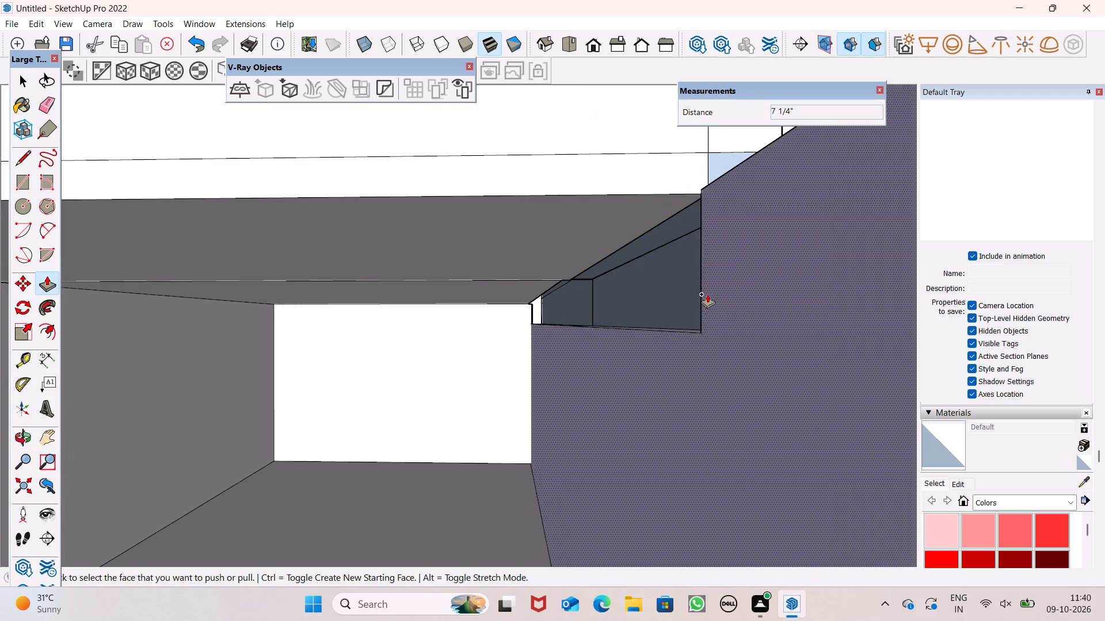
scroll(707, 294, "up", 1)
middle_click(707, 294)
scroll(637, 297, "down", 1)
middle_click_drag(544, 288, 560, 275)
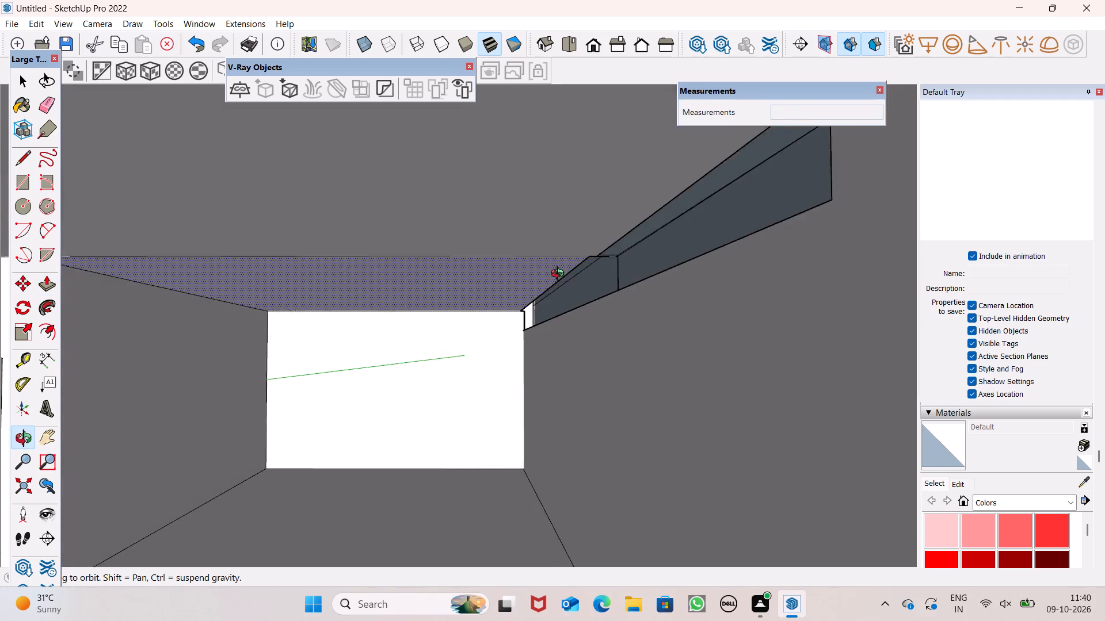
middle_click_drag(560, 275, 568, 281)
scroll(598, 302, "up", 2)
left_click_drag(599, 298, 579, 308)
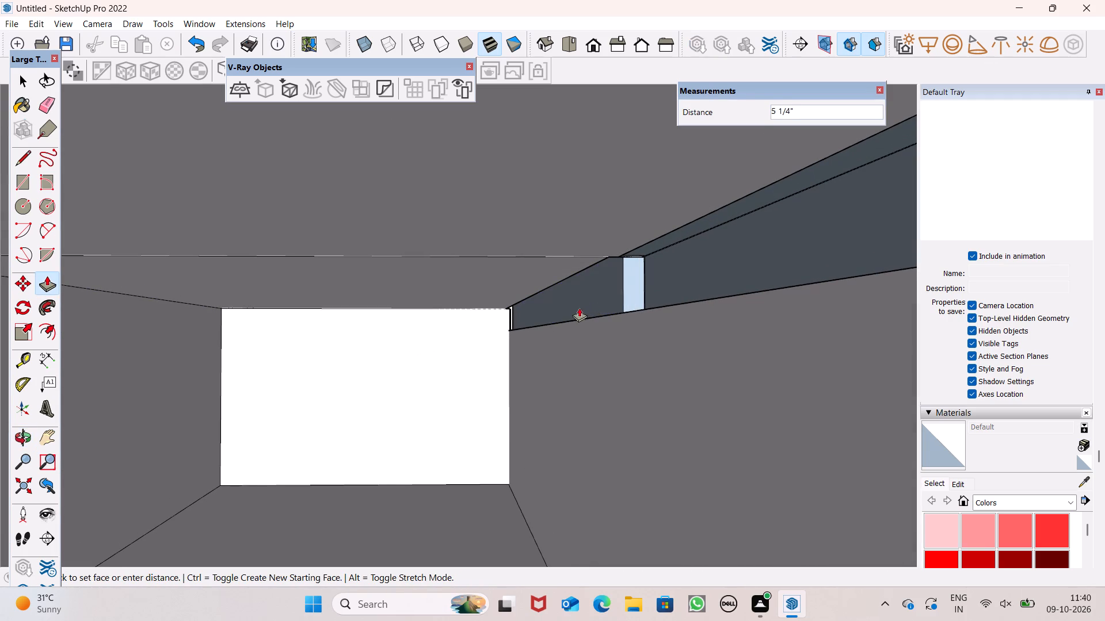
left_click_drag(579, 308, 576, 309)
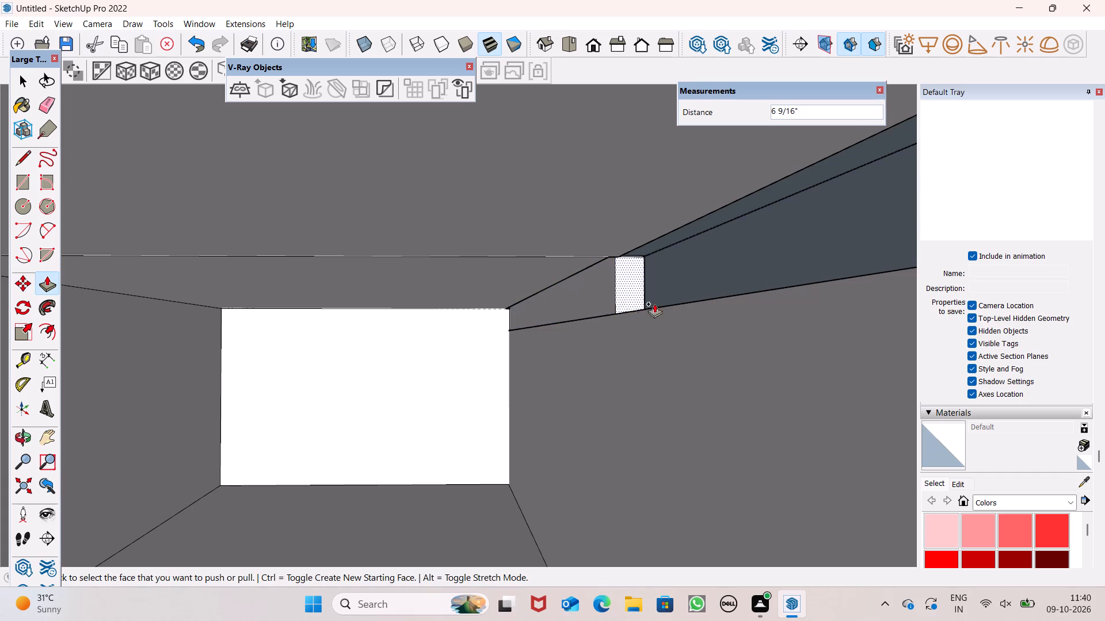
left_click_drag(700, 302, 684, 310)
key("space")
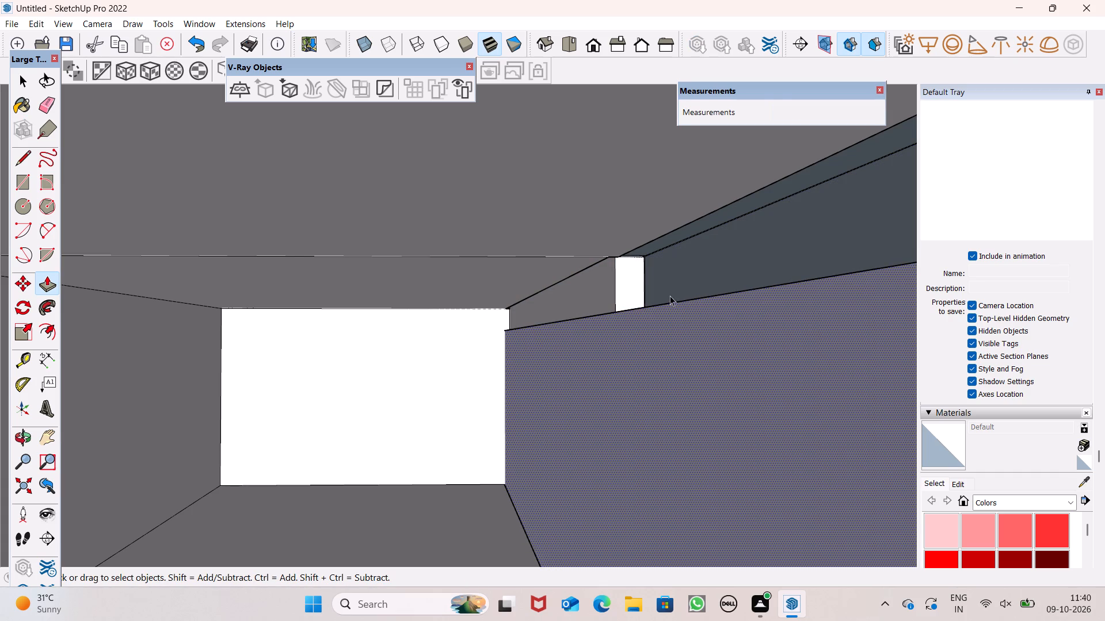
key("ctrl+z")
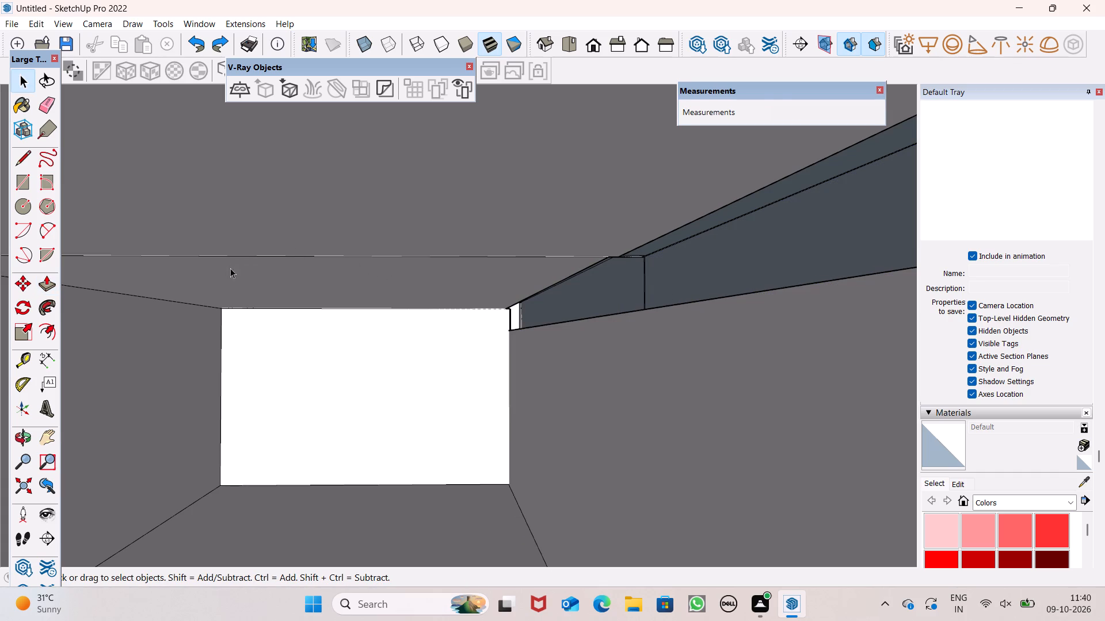
Push/pull the rear recessed strip at the top of the dividing wall by 7 1/4", flush with the wall face below.
left_click(51, 290)
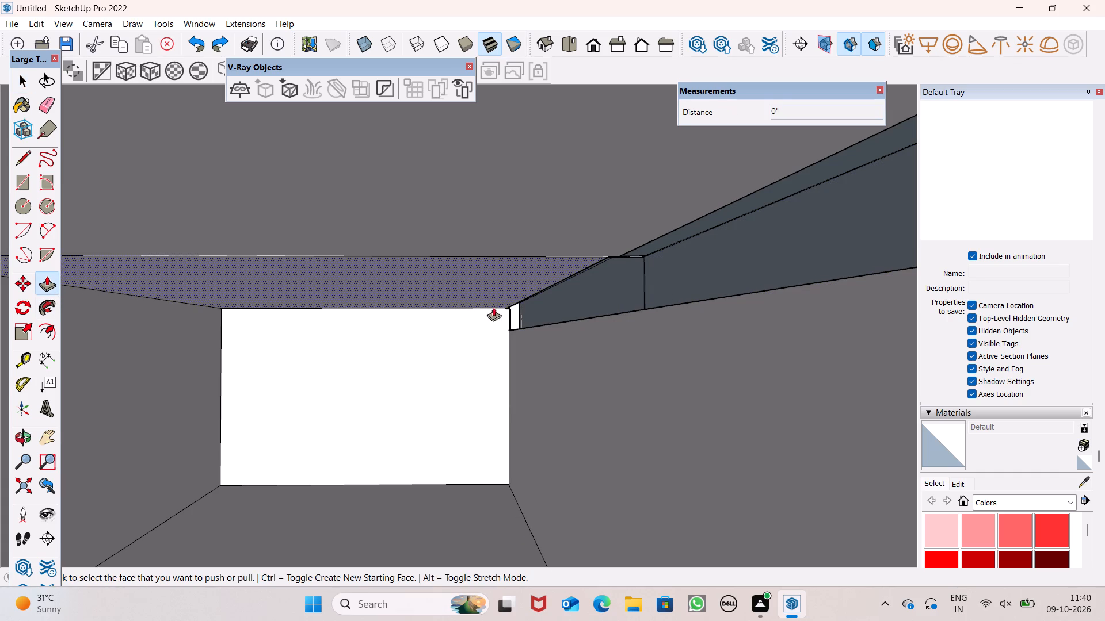
left_click_drag(579, 296, 550, 308)
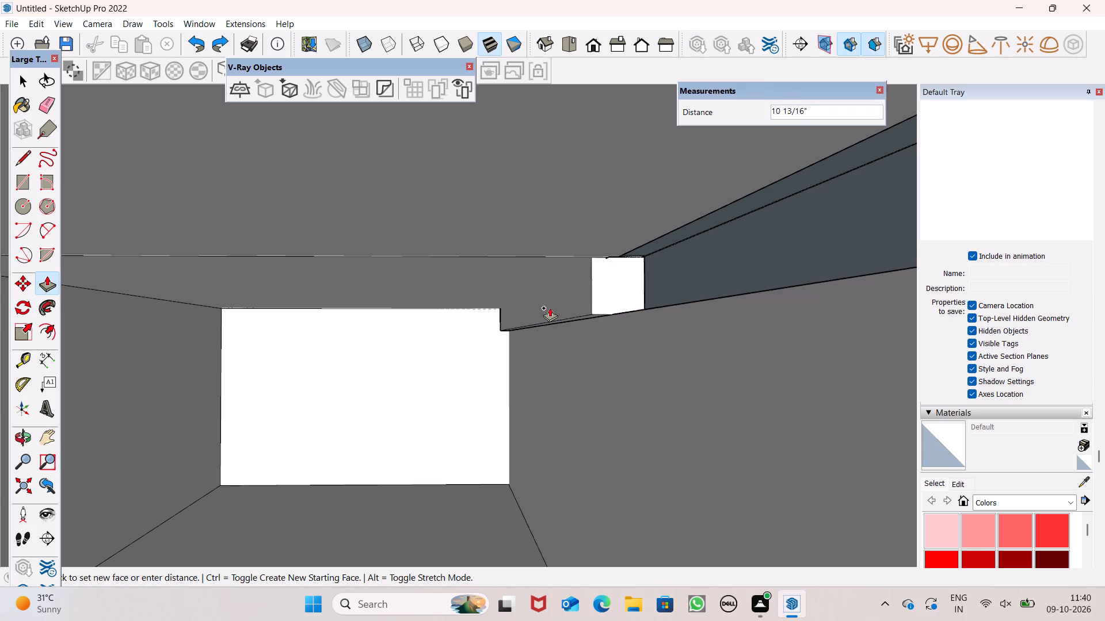
left_click_drag(550, 308, 561, 338)
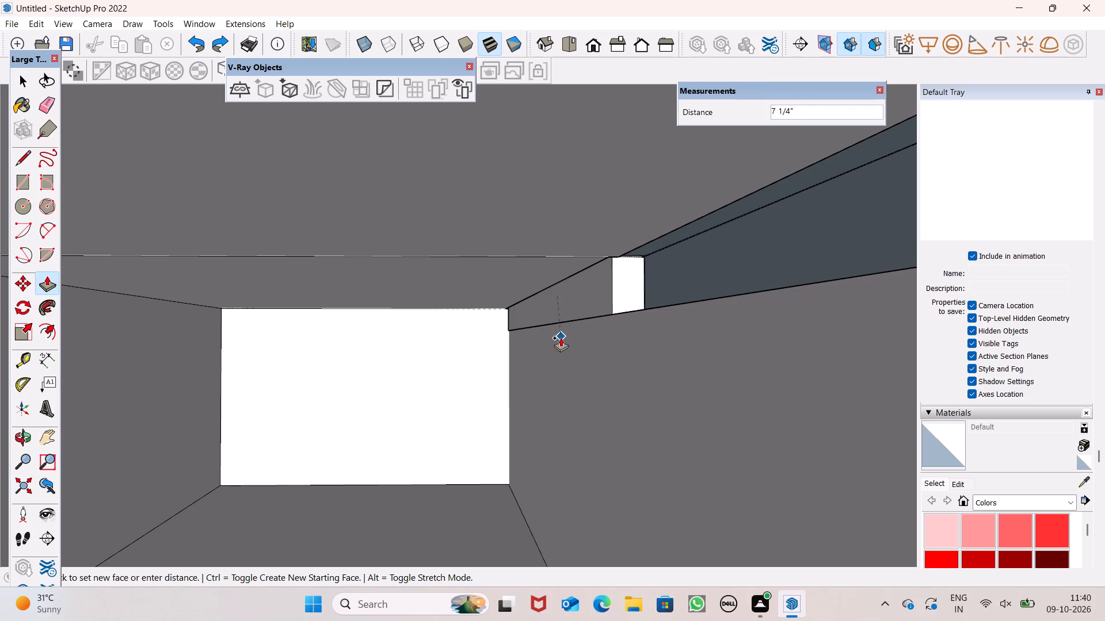
left_click_drag(561, 338, 562, 353)
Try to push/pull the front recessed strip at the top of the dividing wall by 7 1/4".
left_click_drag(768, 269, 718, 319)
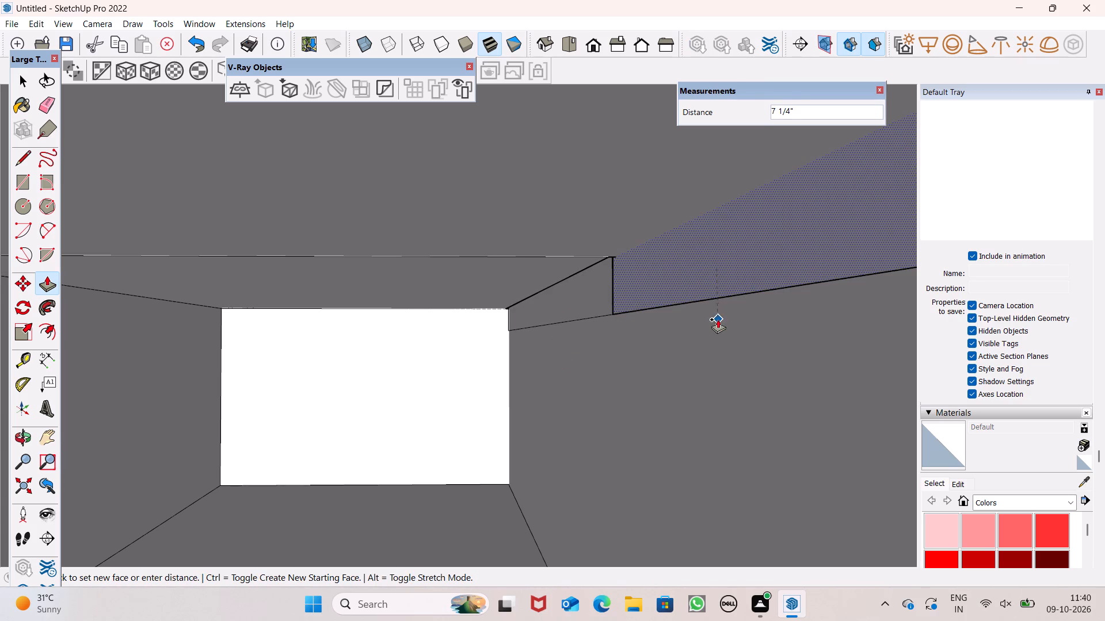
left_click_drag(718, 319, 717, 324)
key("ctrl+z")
Push/pull the front recessed strip at the top of the dividing wall by 7 1/4", flush with the adjoining rear strip.
left_click_drag(754, 260, 755, 264)
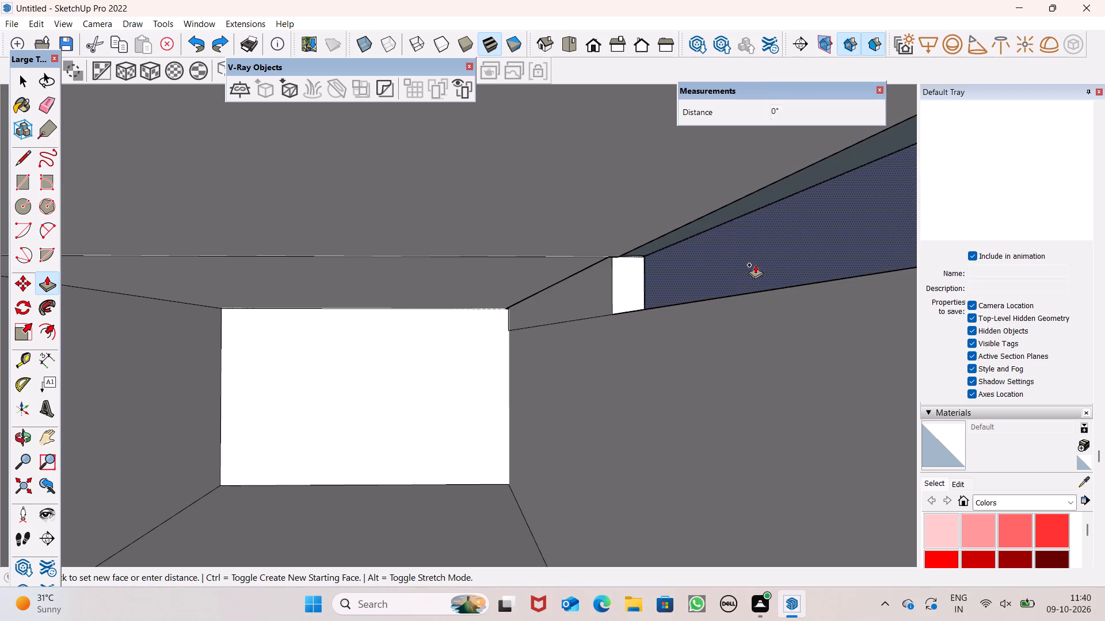
left_click_drag(755, 264, 525, 332)
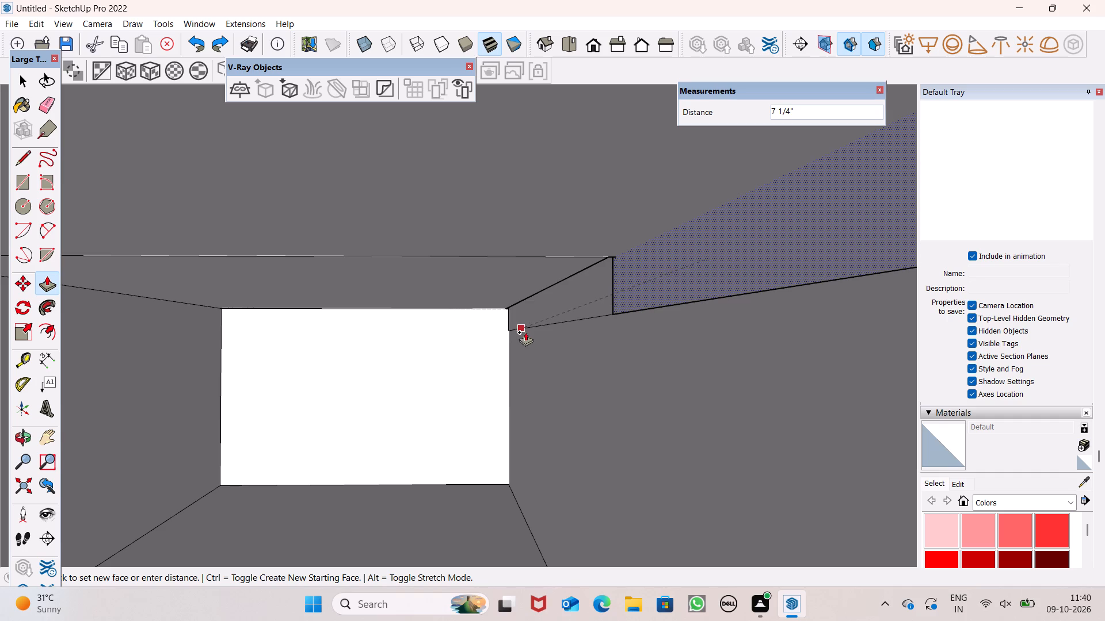
left_click_drag(525, 332, 545, 319)
Examine the thickened dividing wall and its upper strips beneath the terrace from the front and both sides.
scroll(552, 297, "down", 5)
scroll(602, 302, "down", 3)
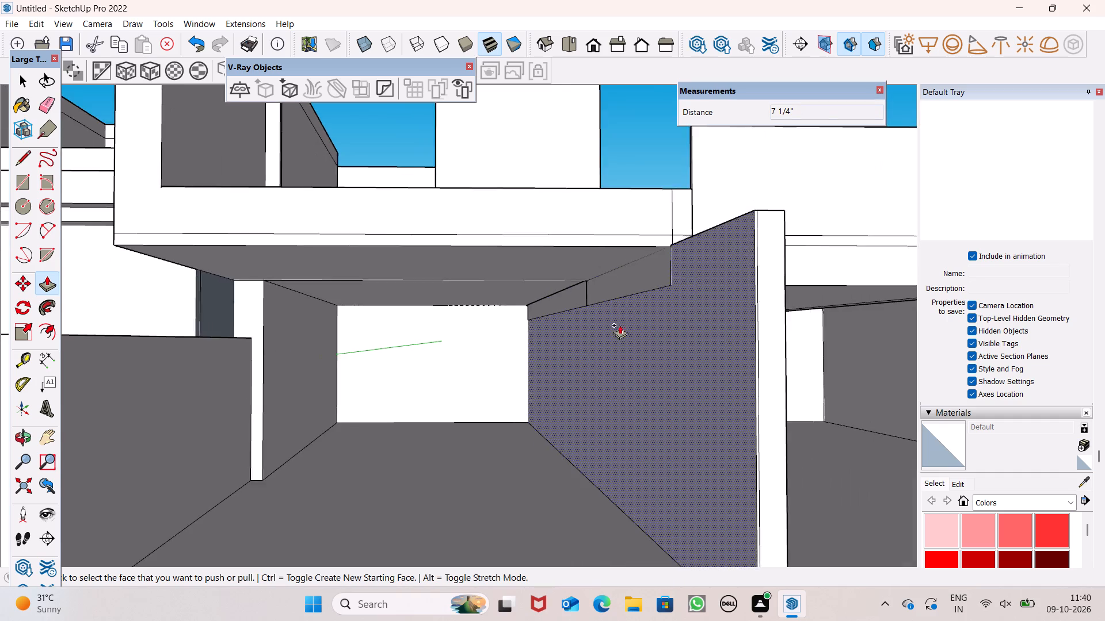
middle_click_drag(634, 327, 644, 394)
scroll(647, 285, "down", 6)
middle_click_drag(727, 334, 580, 318)
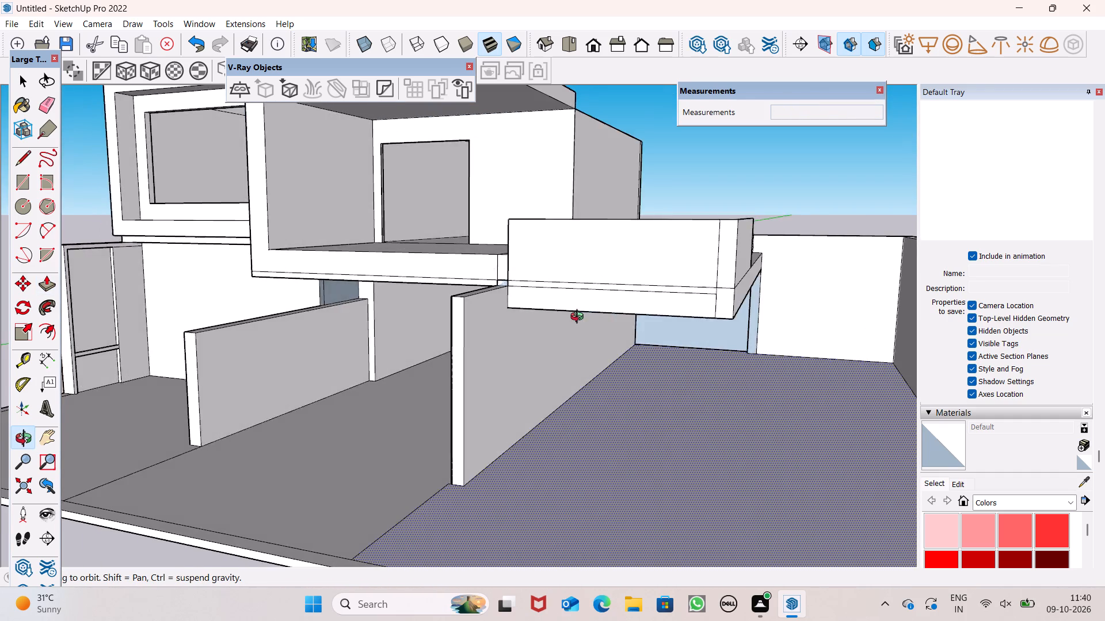
middle_click_drag(580, 318, 844, 279)
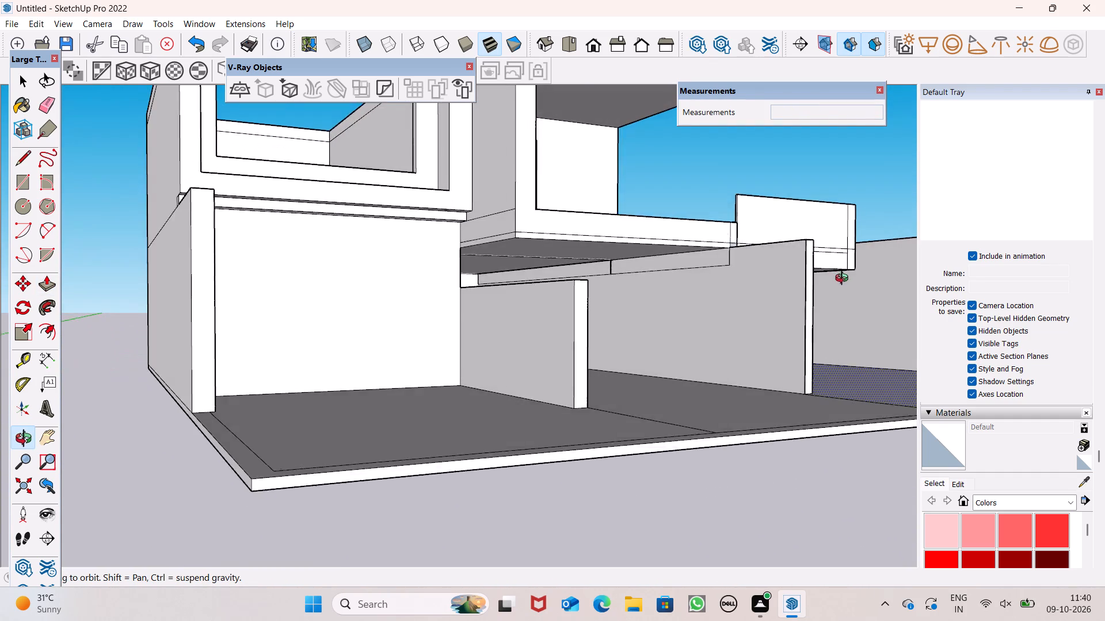
middle_click_drag(844, 279, 811, 266)
scroll(693, 266, "up", 3)
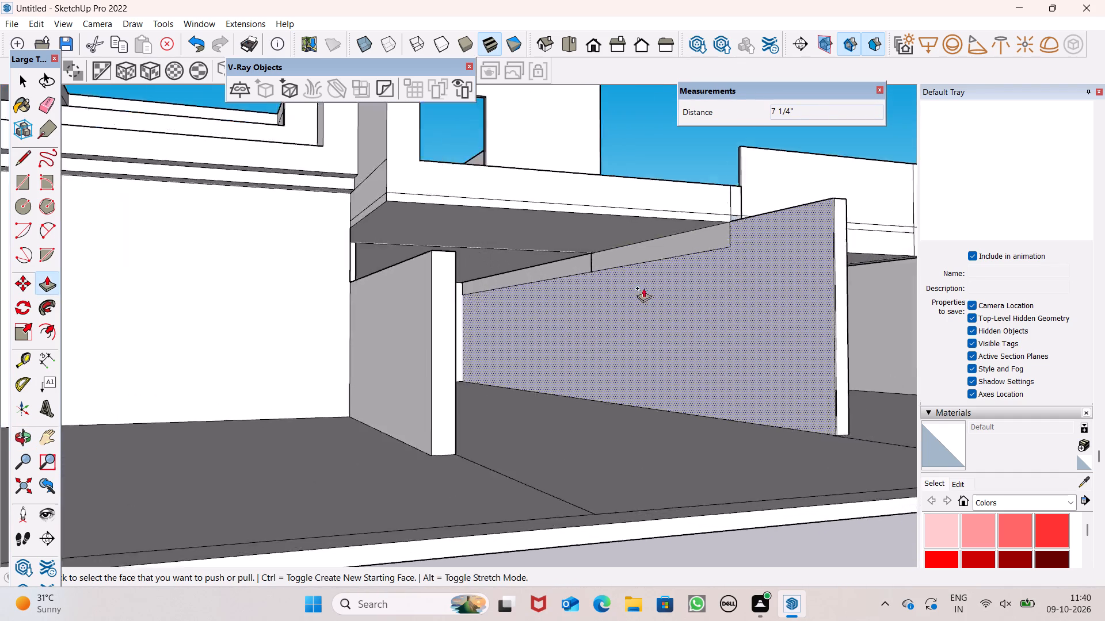
scroll(643, 288, "up", 3)
scroll(561, 246, "up", 14)
middle_click_drag(688, 279, 623, 288)
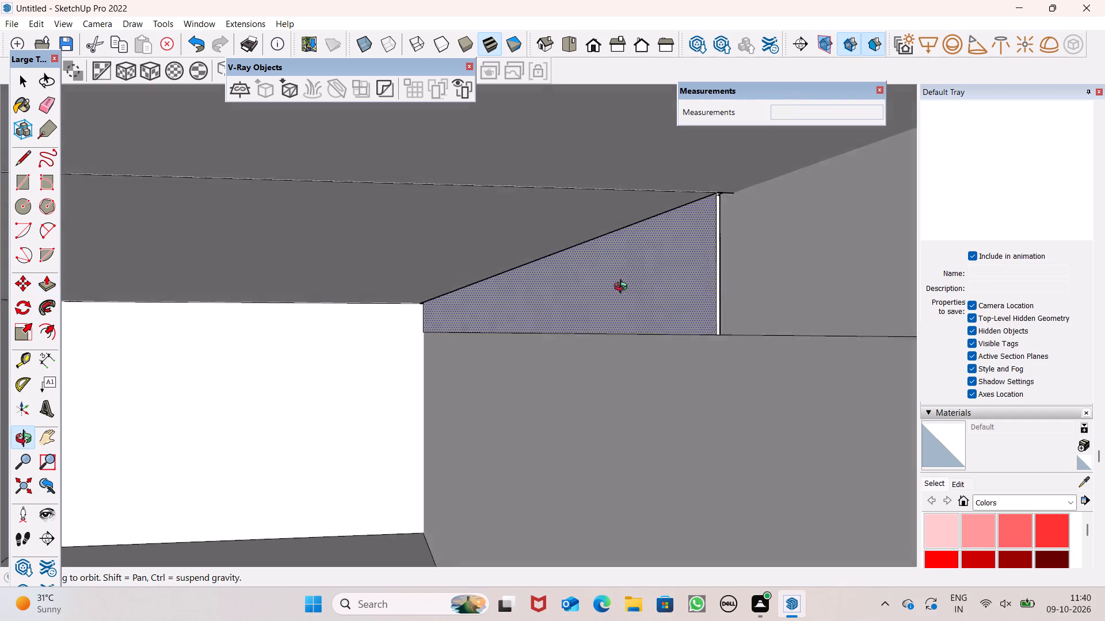
middle_click_drag(623, 288, 743, 348)
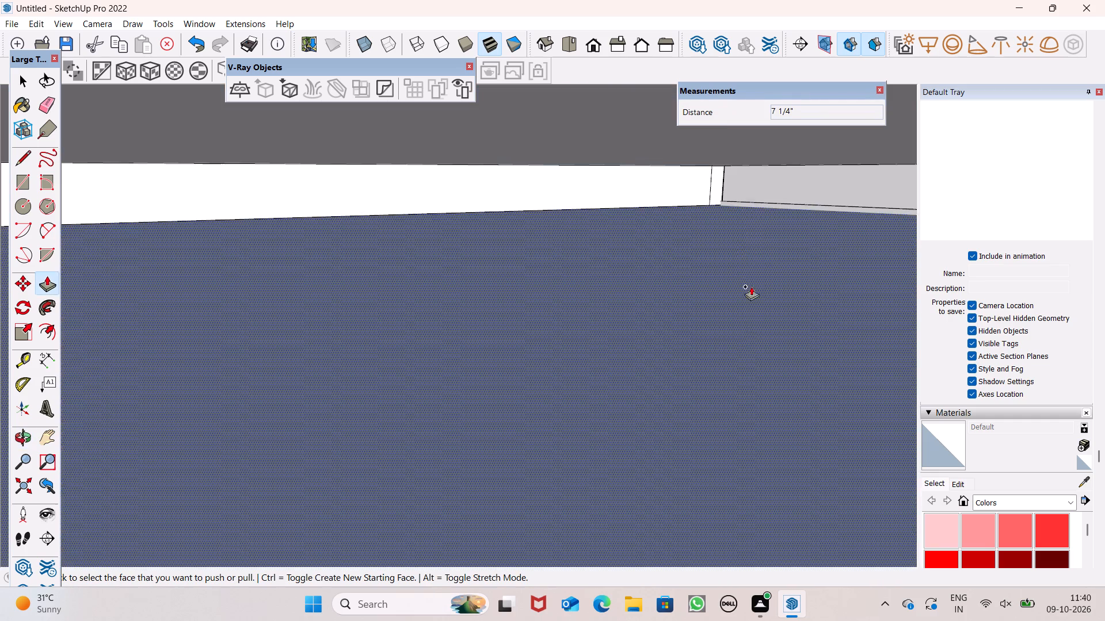
Examine the dividing wall's upper edge and its junction with the terrace slab from the front and from above.
left_click(595, 50)
scroll(607, 162, "down", 4)
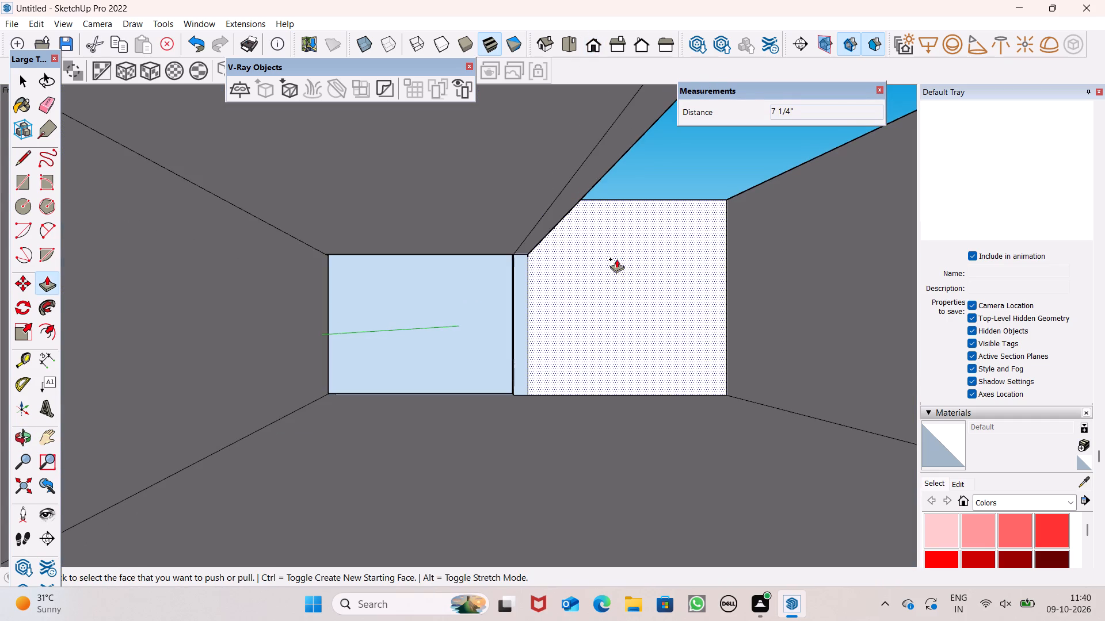
scroll(620, 268, "down", 11)
middle_click_drag(643, 285, 721, 368)
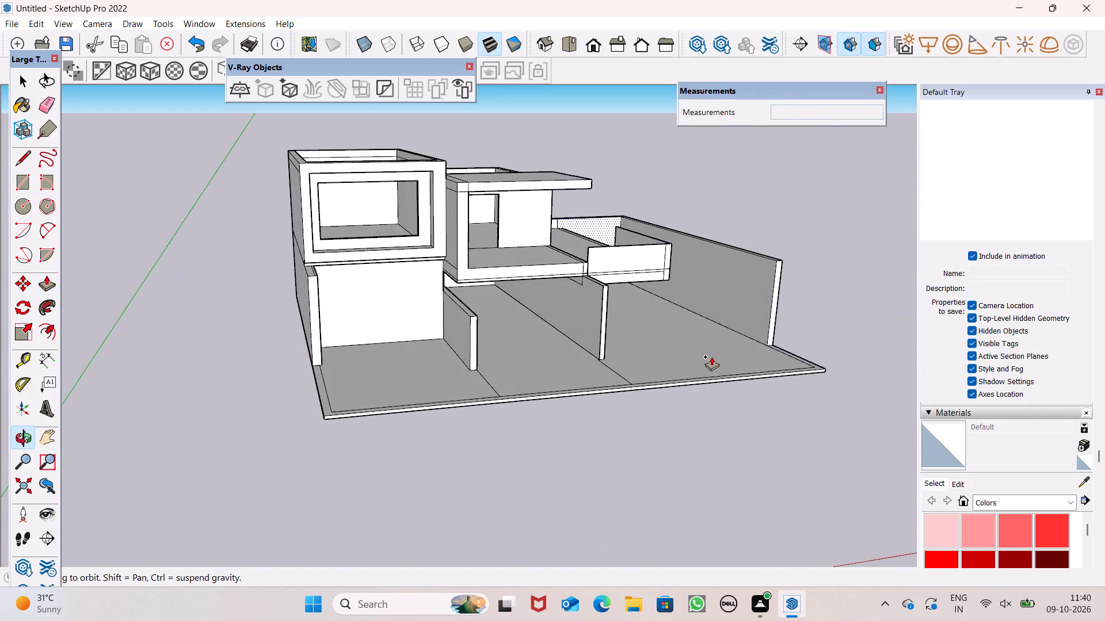
scroll(605, 294, "up", 12)
scroll(553, 290, "up", 3)
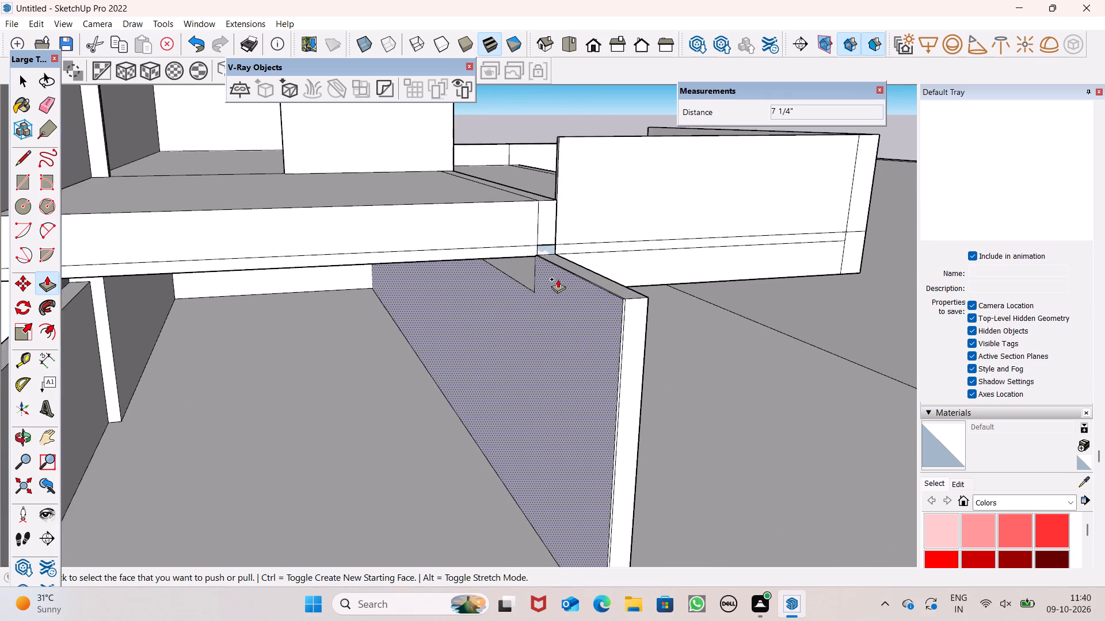
scroll(558, 279, "up", 3)
scroll(541, 328, "up", 5)
middle_click_drag(545, 296, 668, 365)
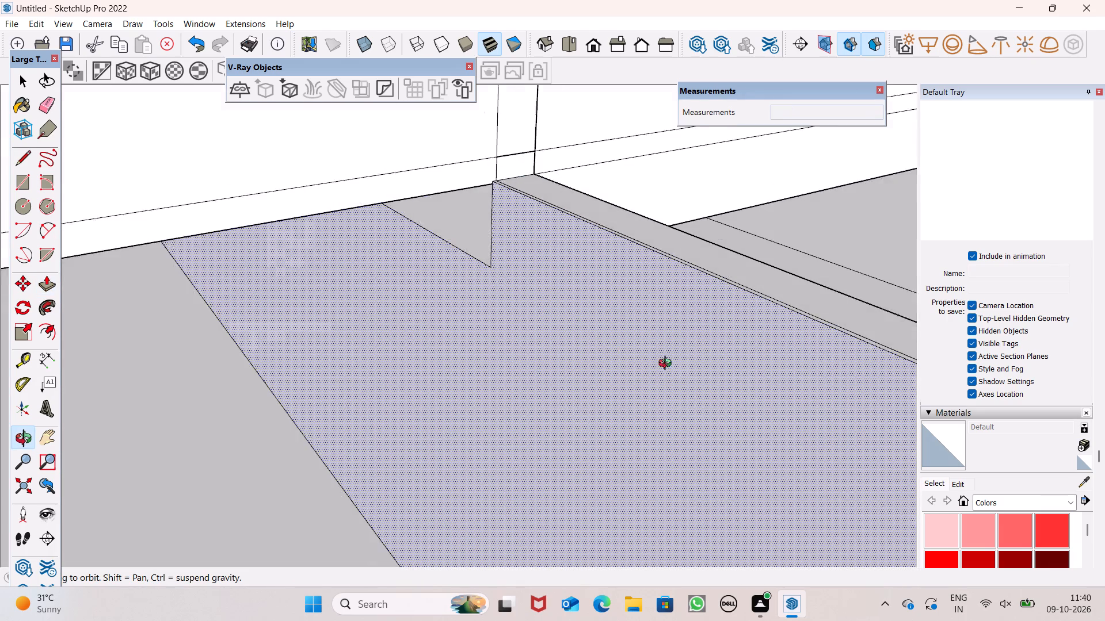
middle_click_drag(668, 365, 682, 368)
scroll(609, 294, "up", 2)
scroll(601, 290, "down", 3)
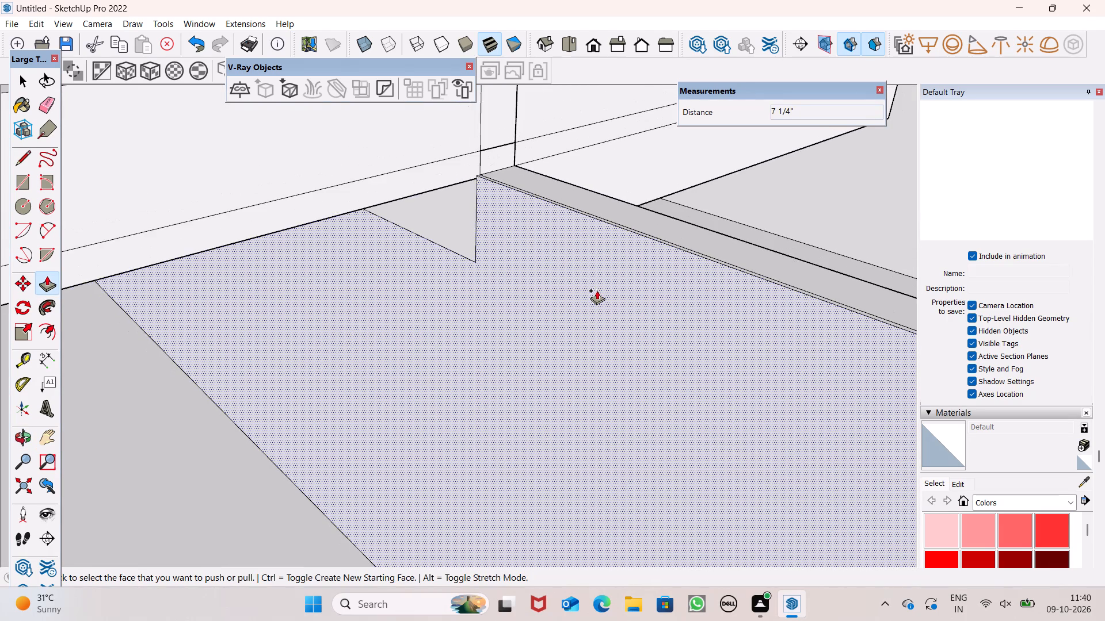
scroll(522, 275, "down", 6)
middle_click_drag(662, 290, 623, 313)
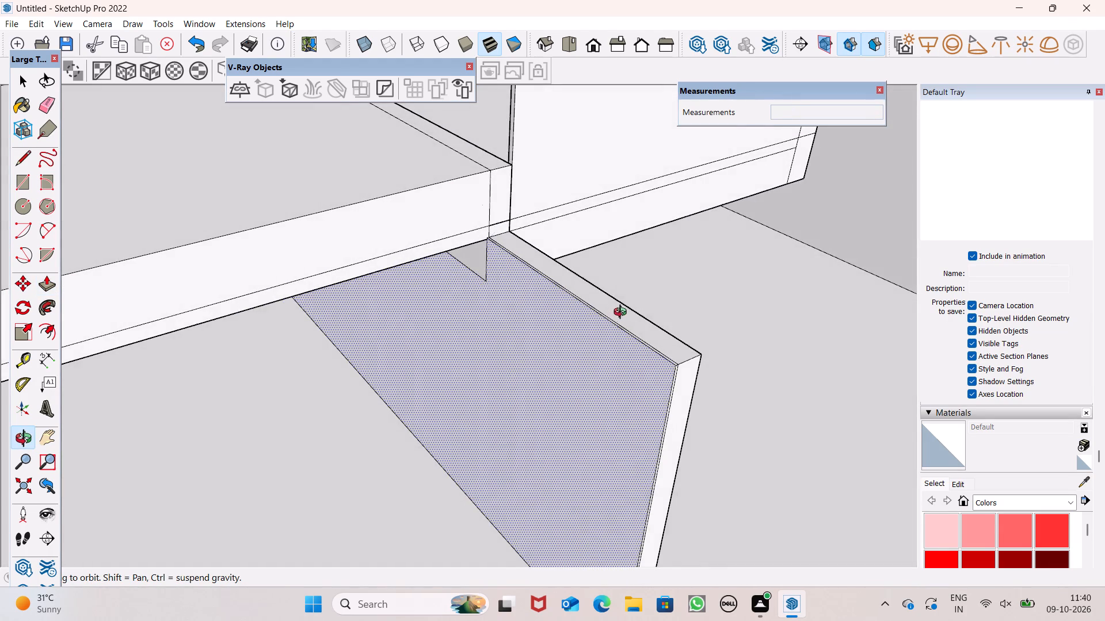
middle_click_drag(623, 313, 677, 298)
scroll(628, 233, "down", 7)
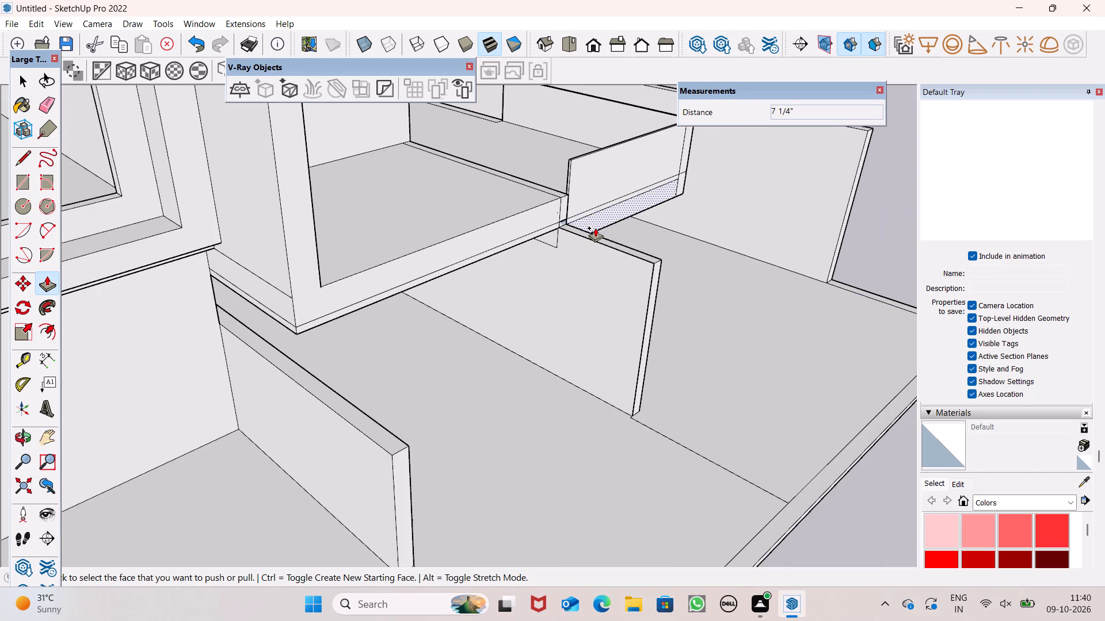
scroll(585, 194, "down", 7)
middle_click_drag(649, 264, 522, 273)
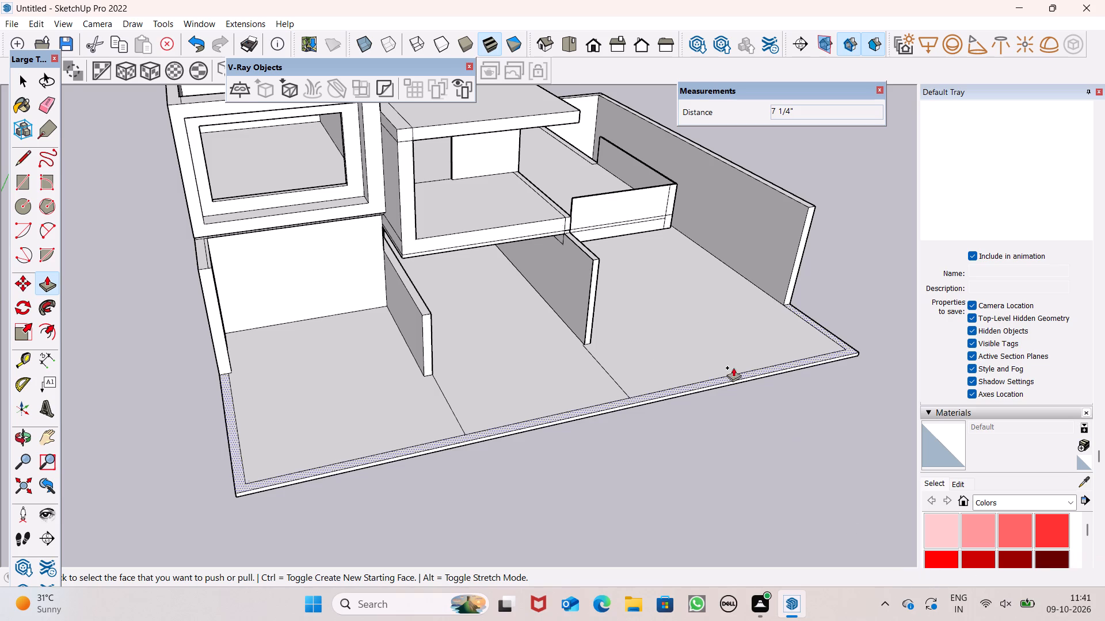
Push/pull the recessed rear wall panel beneath the terrace by 1' 5/16", flush with the adjoining rear wall face.
scroll(540, 330, "down", 3)
middle_click_drag(714, 209, 413, 144)
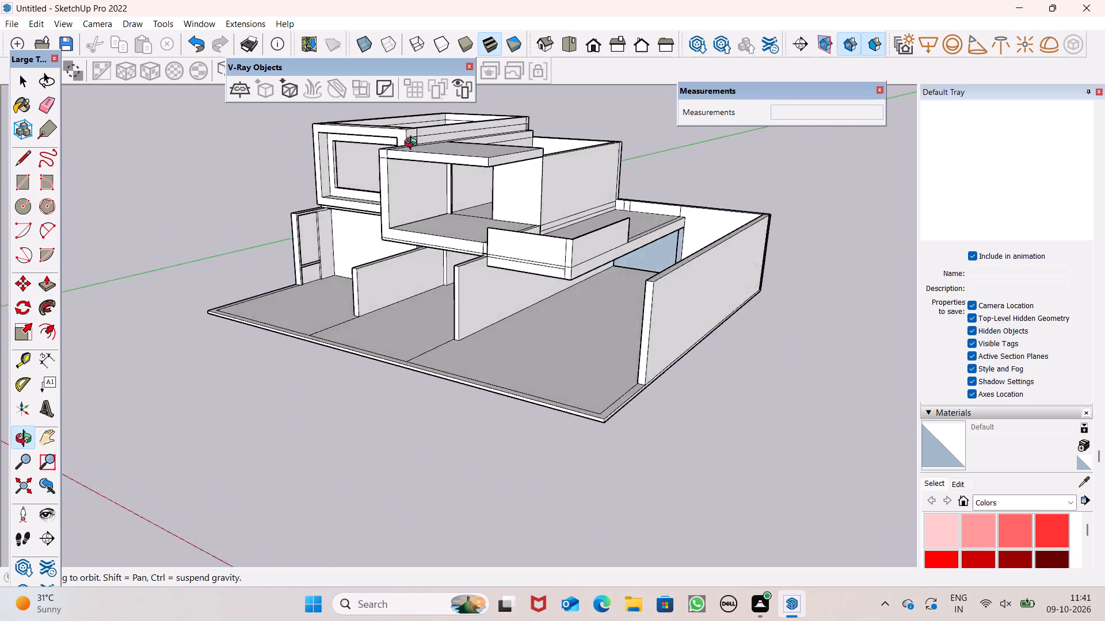
middle_click_drag(413, 144, 476, 136)
scroll(599, 334, "up", 7)
middle_click_drag(651, 200, 651, 149)
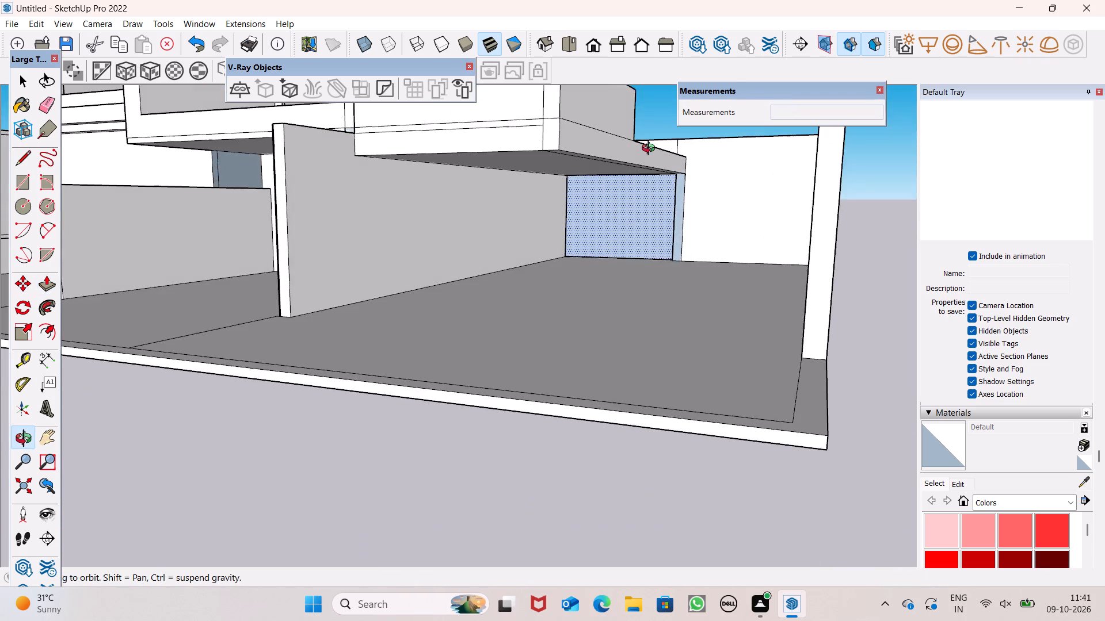
middle_click_drag(651, 149, 652, 147)
scroll(668, 191, "up", 1)
scroll(668, 191, "down", 1)
scroll(668, 191, "up", 1)
scroll(668, 191, "down", 1)
scroll(668, 191, "up", 10)
middle_click_drag(693, 219, 719, 265)
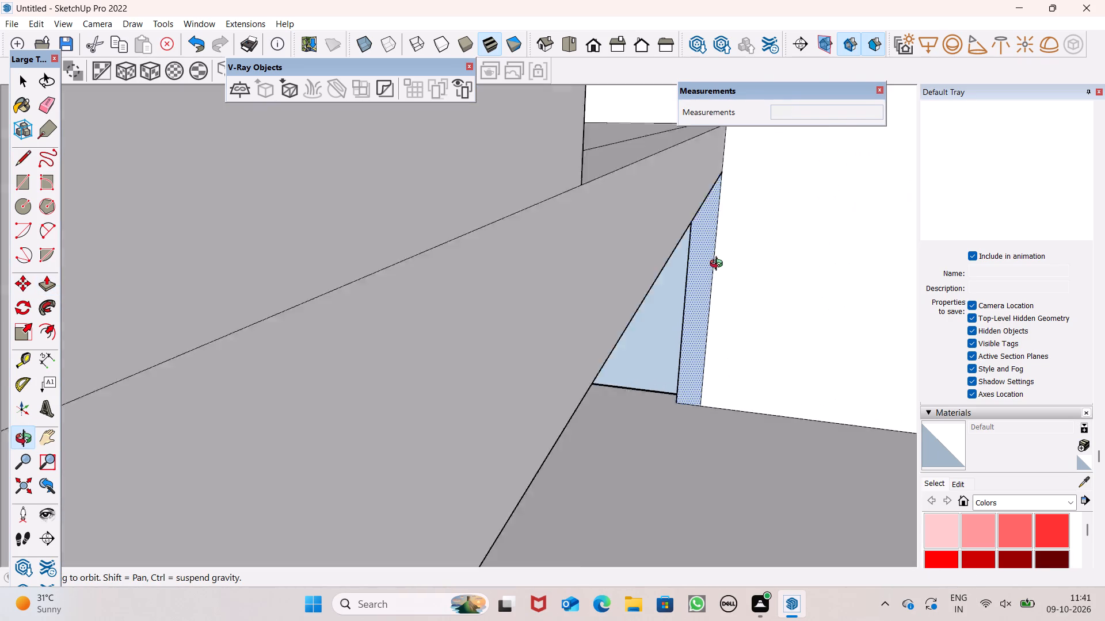
middle_click_drag(719, 265, 672, 259)
scroll(683, 273, "up", 1)
scroll(683, 273, "down", 1)
scroll(683, 273, "up", 2)
left_click_drag(595, 323, 601, 329)
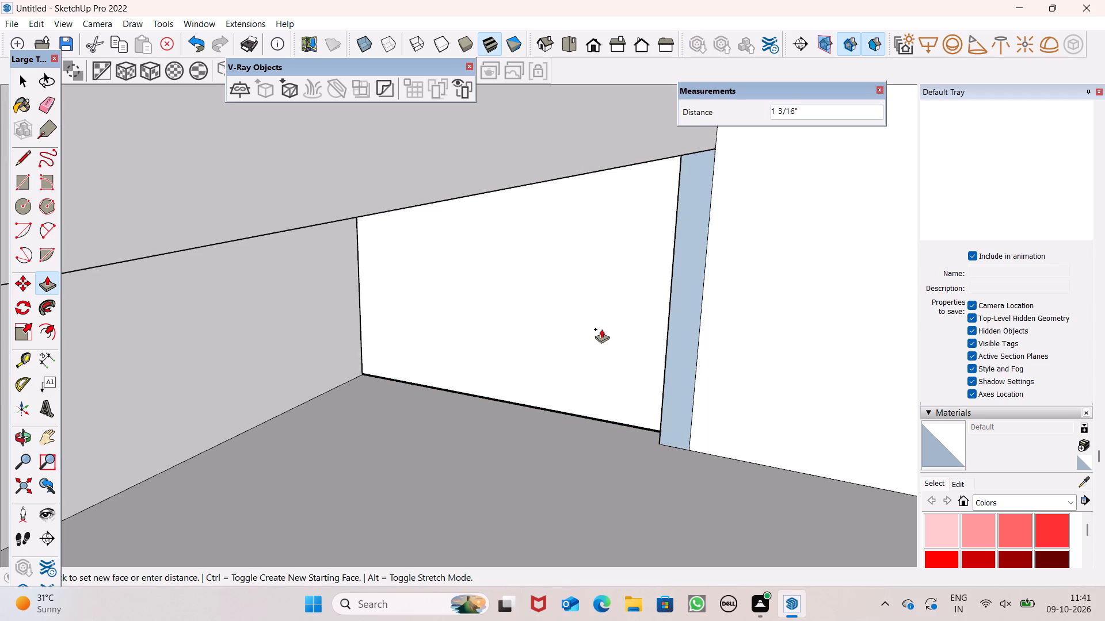
left_click_drag(601, 329, 612, 365)
Push/pull the small recess in the rear wall at the terrace's outer corner by 2 1/2", flush with the adjoining wall.
scroll(625, 352, "down", 5)
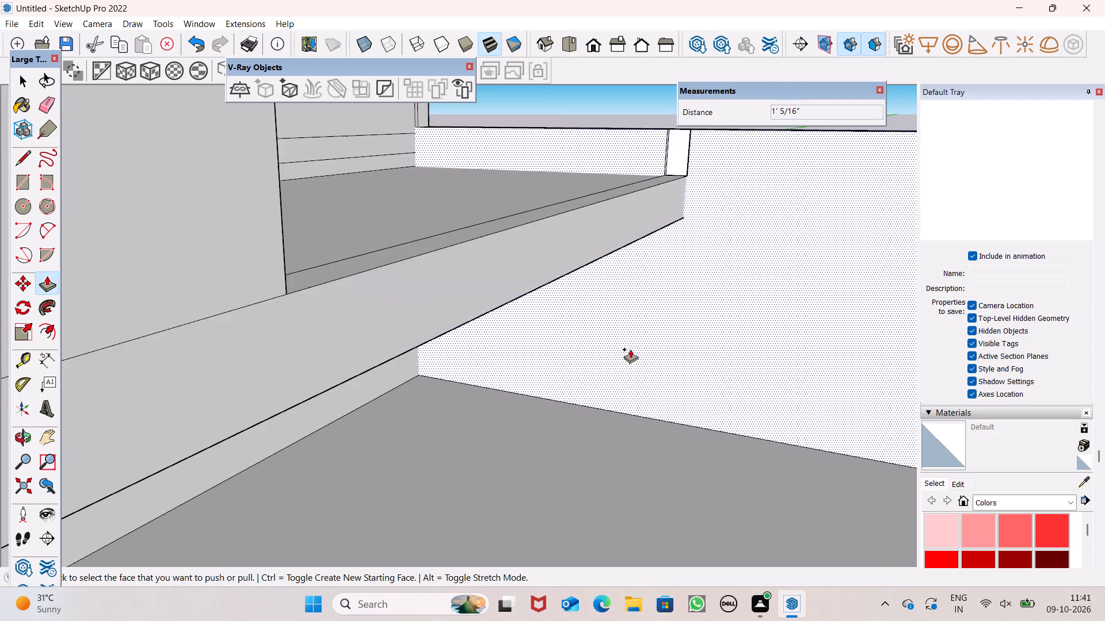
scroll(630, 349, "down", 6)
scroll(712, 351, "down", 5)
middle_click_drag(772, 361, 581, 471)
scroll(709, 412, "up", 1)
scroll(713, 409, "down", 1)
scroll(713, 409, "up", 4)
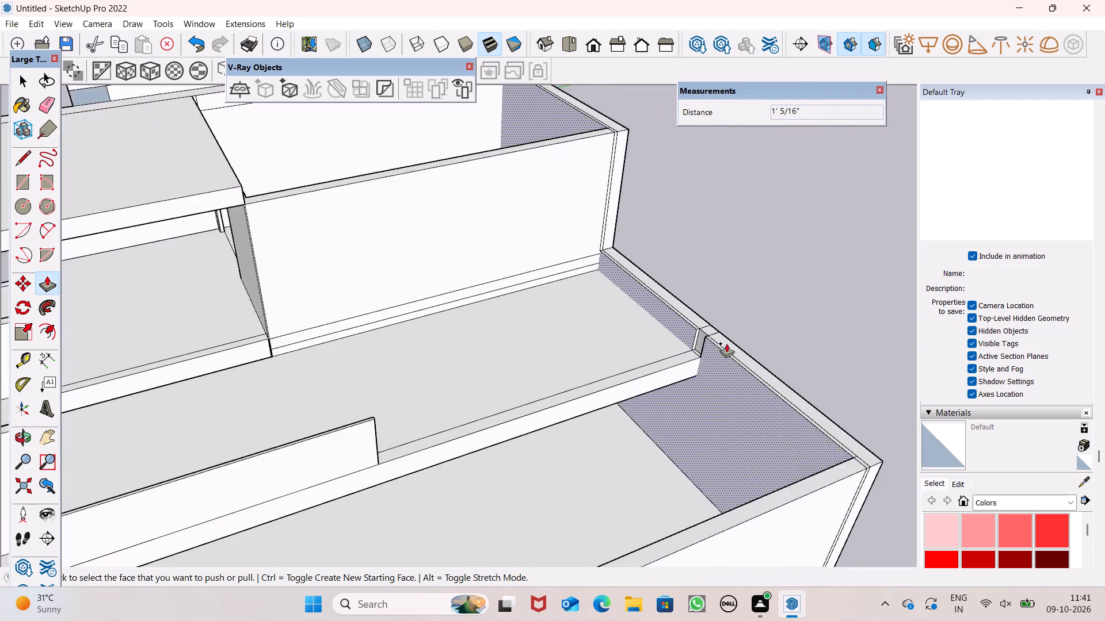
scroll(726, 343, "up", 7)
scroll(679, 332, "up", 4)
scroll(679, 332, "down", 1)
scroll(679, 332, "up", 2)
left_click_drag(654, 354, 646, 348)
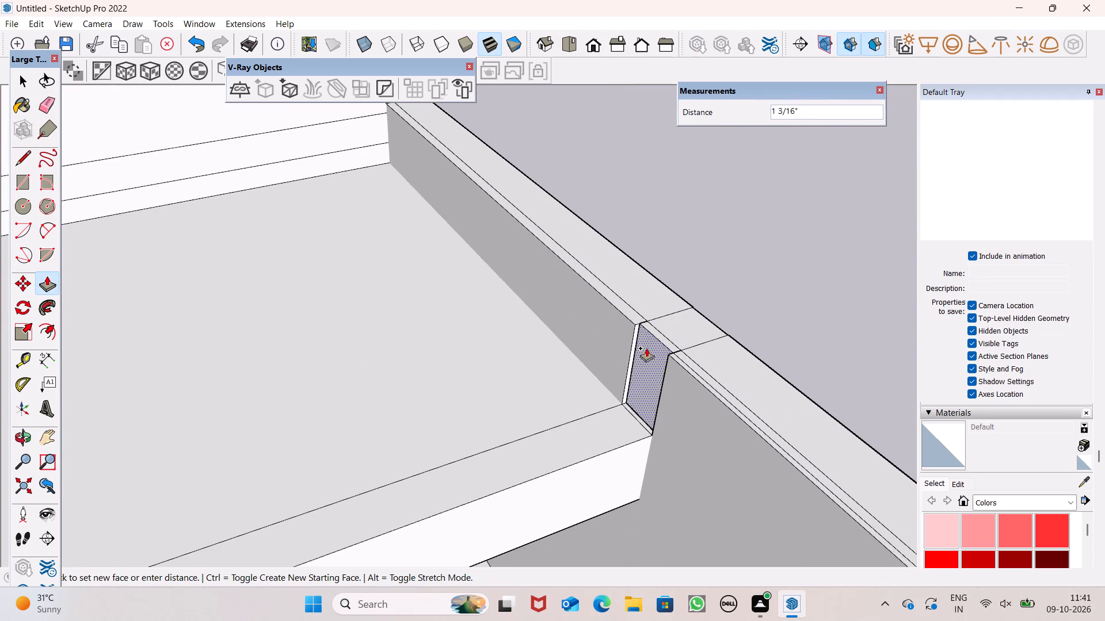
left_click_drag(646, 348, 634, 324)
scroll(641, 251, "down", 3)
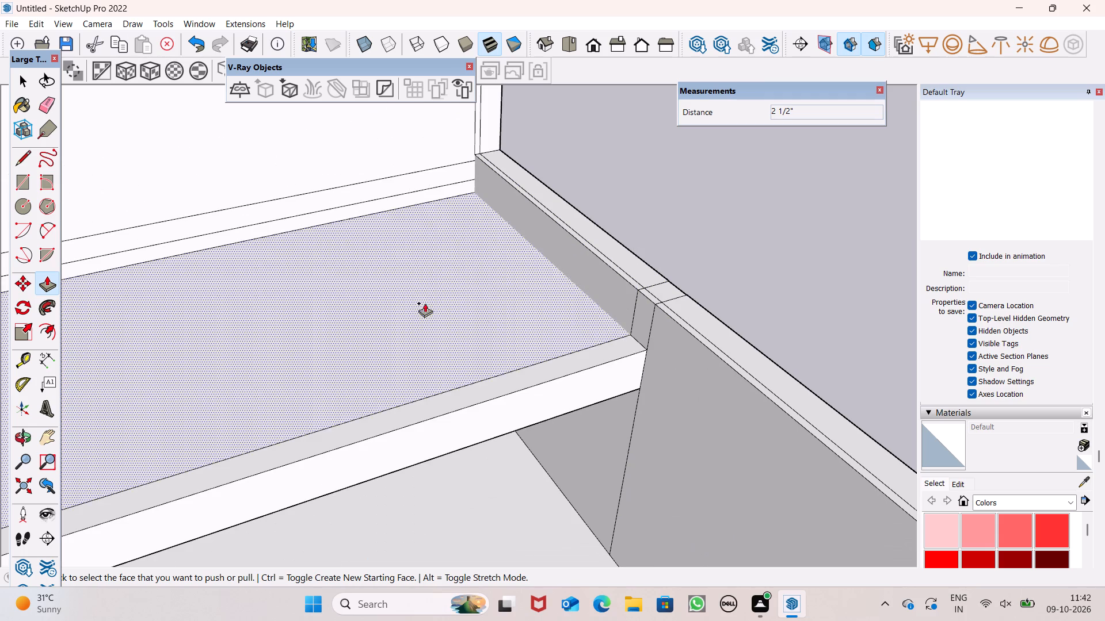
Erase the leftover vertical edges on the rear wall's inner face where the small recess at the terrace corner was filled.
left_click(66, 109)
left_click(47, 107)
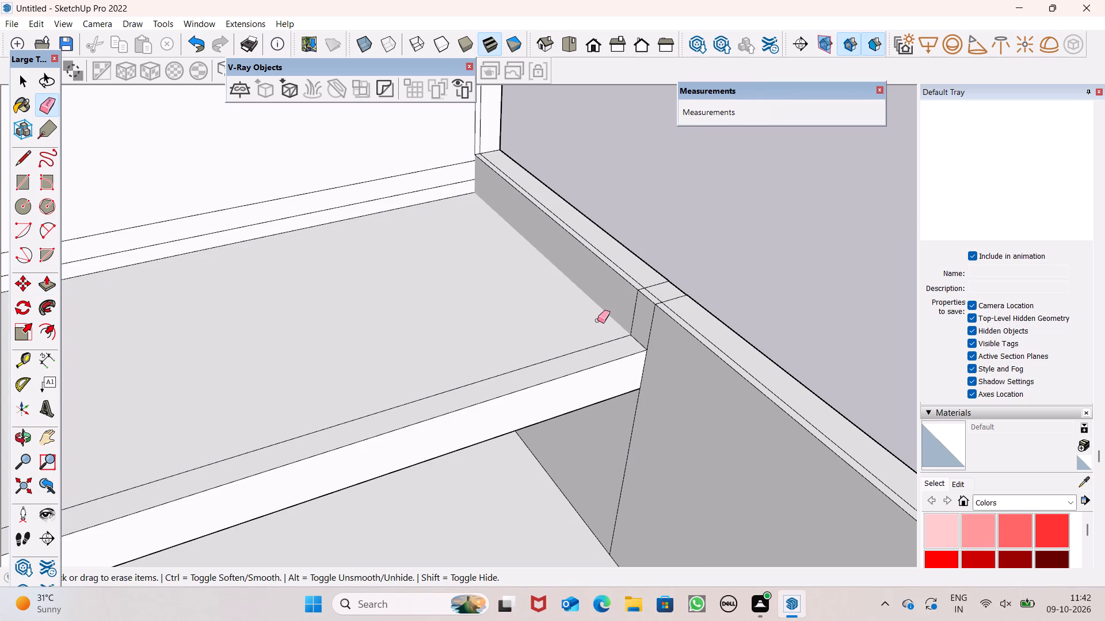
scroll(597, 320, "down", 7)
scroll(617, 321, "up", 3)
middle_click(618, 320)
scroll(619, 320, "down", 1)
scroll(619, 320, "up", 1)
left_click_drag(621, 320, 608, 312)
left_click_drag(614, 325, 620, 333)
left_click_drag(640, 327, 622, 317)
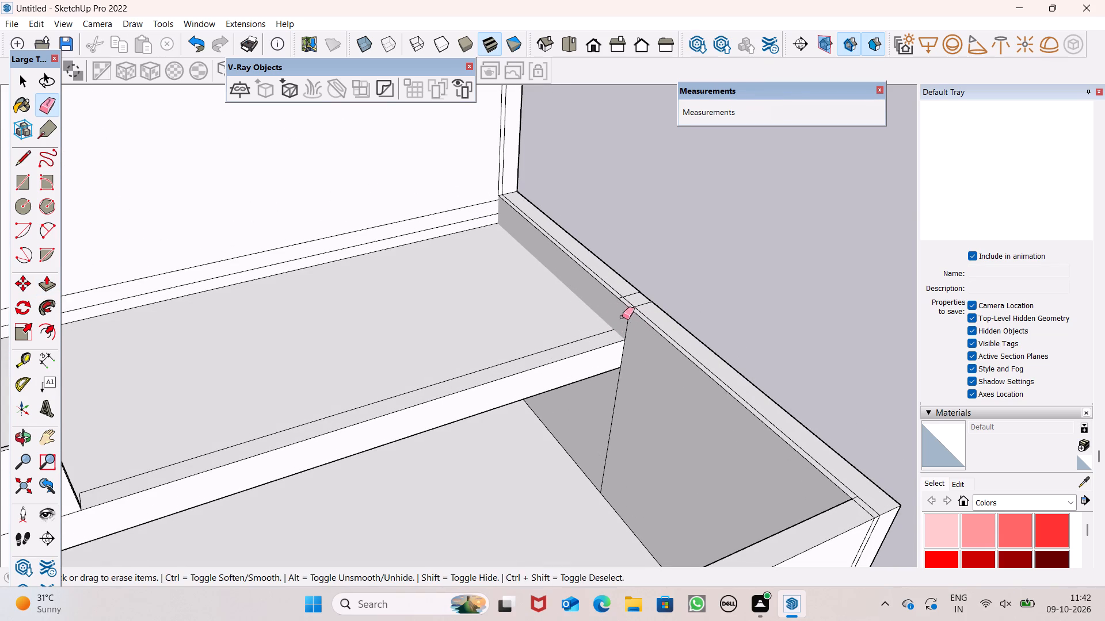
left_click_drag(622, 317, 622, 317)
Erase the two cross edges dividing the rear wall's top face beside the terrace corner.
scroll(639, 297, "up", 13)
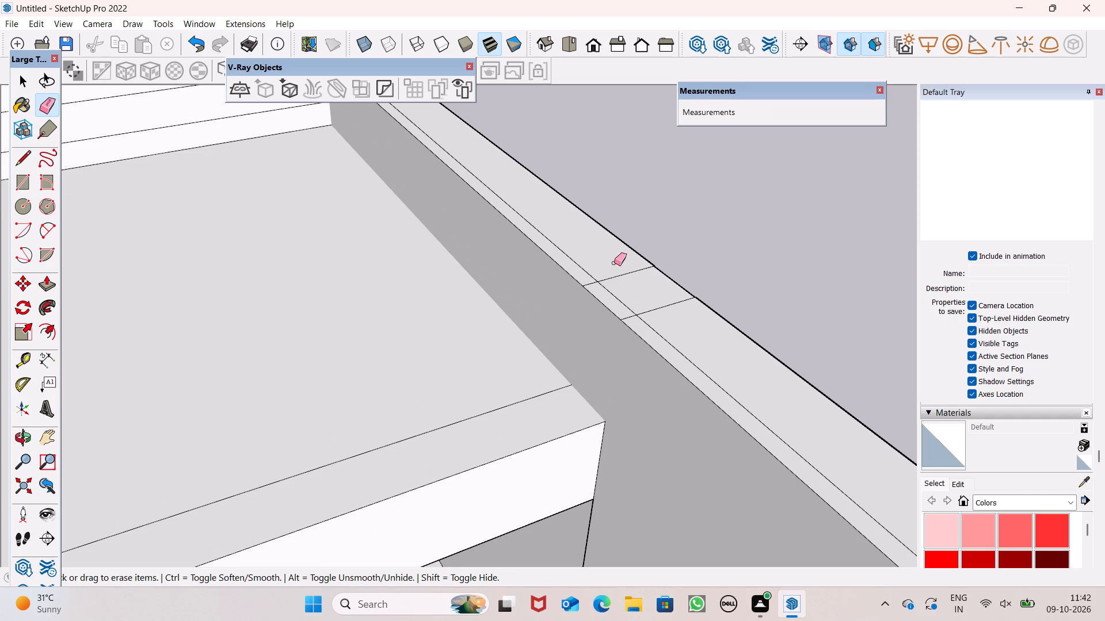
left_click_drag(614, 263, 619, 281)
left_click_drag(592, 280, 594, 289)
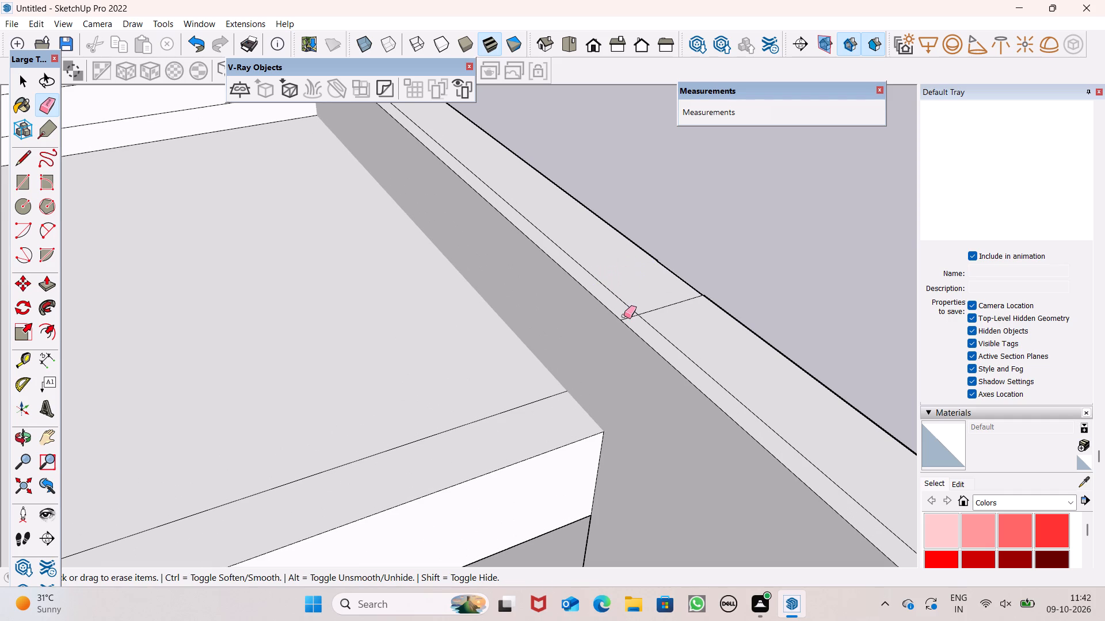
left_click(628, 316)
left_click_drag(656, 298, 657, 312)
scroll(639, 262, "up", 1)
scroll(639, 262, "down", 3)
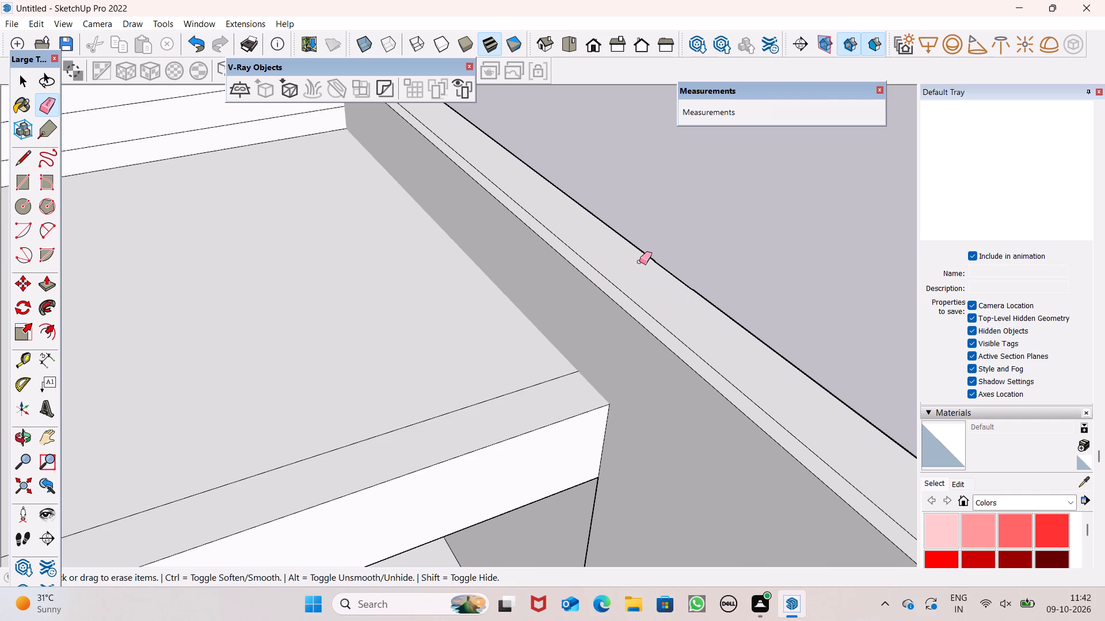
Erase the two closely spaced vertical edges near the rear corner on the outer face of the boundary side wall.
scroll(639, 262, "down", 4)
scroll(638, 267, "up", 1)
scroll(638, 267, "down", 1)
middle_click_drag(627, 310, 679, 255)
scroll(632, 263, "down", 12)
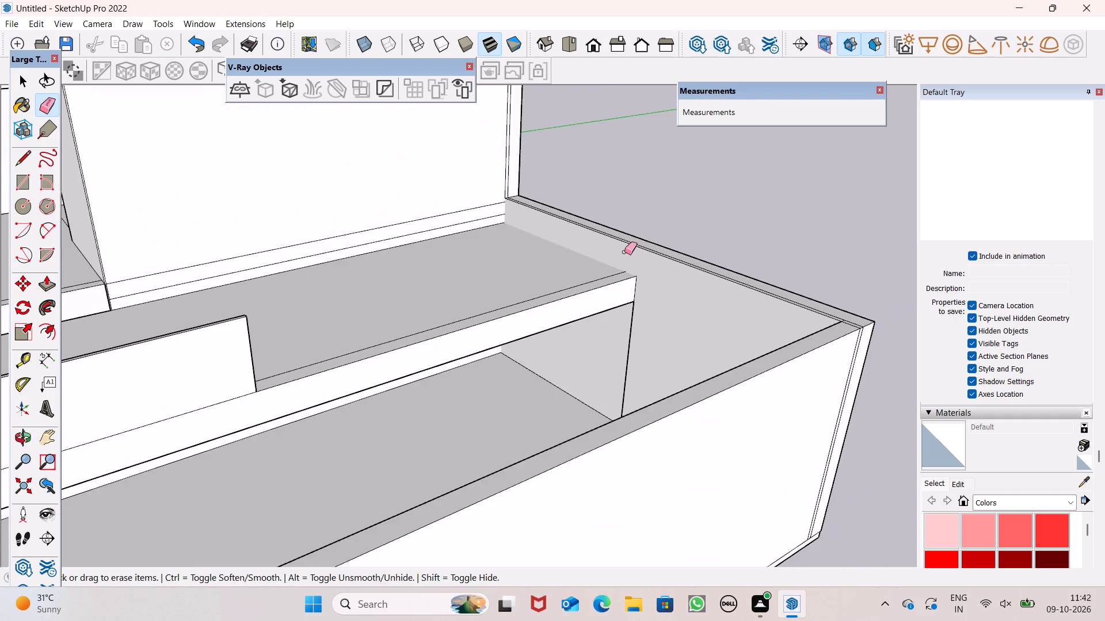
scroll(624, 262, "down", 3)
middle_click_drag(651, 329, 828, 309)
middle_click_drag(822, 314, 567, 371)
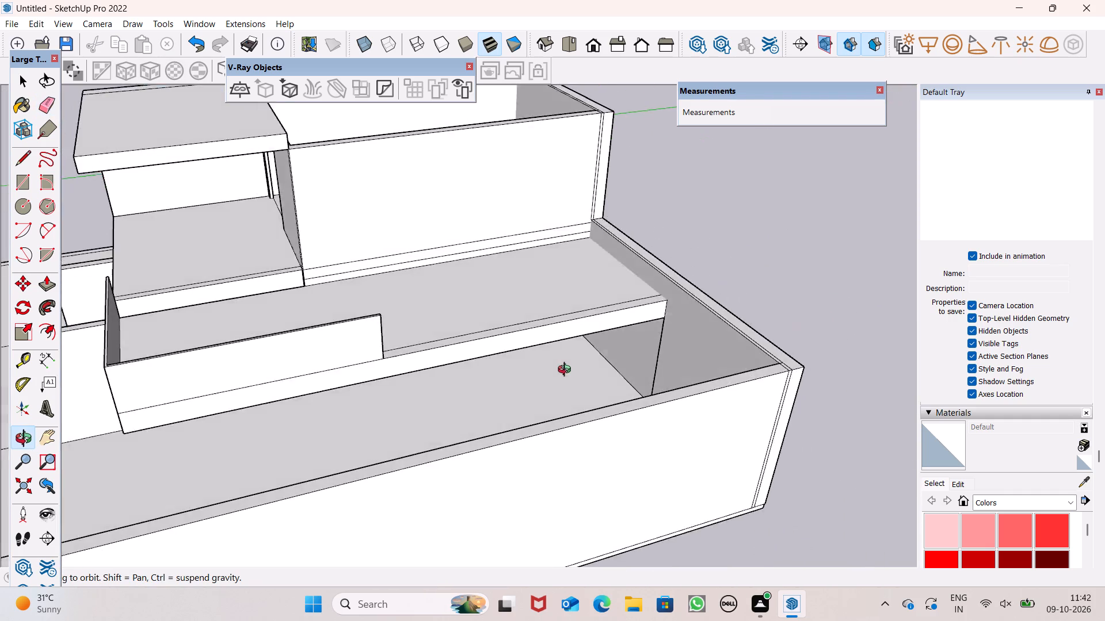
middle_click_drag(567, 371, 444, 260)
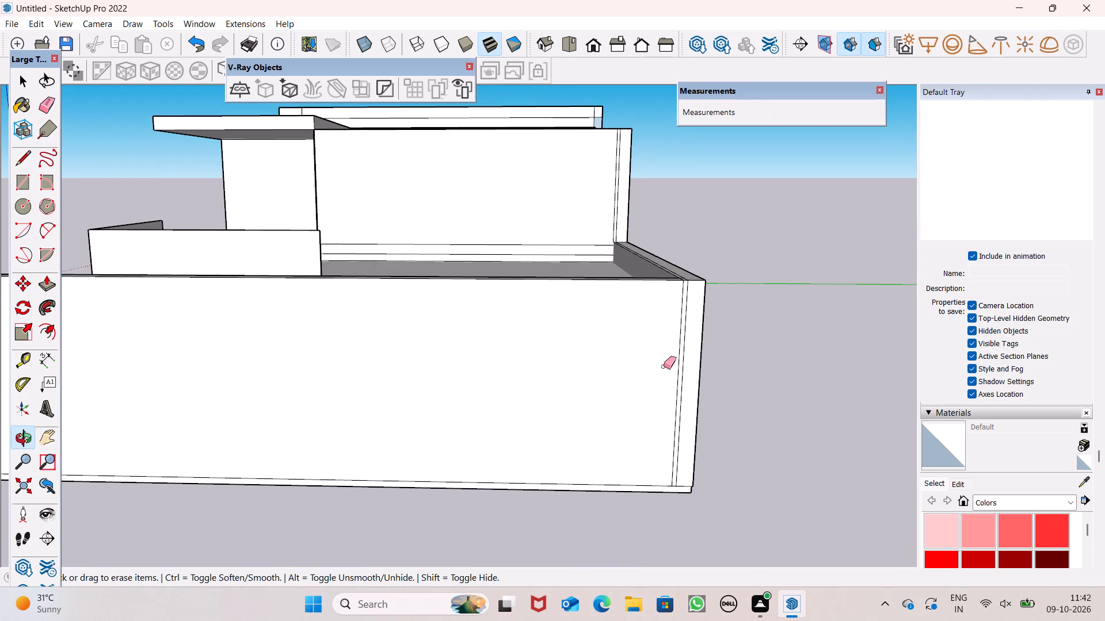
left_click_drag(682, 361, 675, 360)
Erase the short cross edges at the boundary wall's rear corner and the inner lengthwise line along the rear wall's top face.
scroll(661, 328, "down", 3)
middle_click_drag(696, 334, 704, 410)
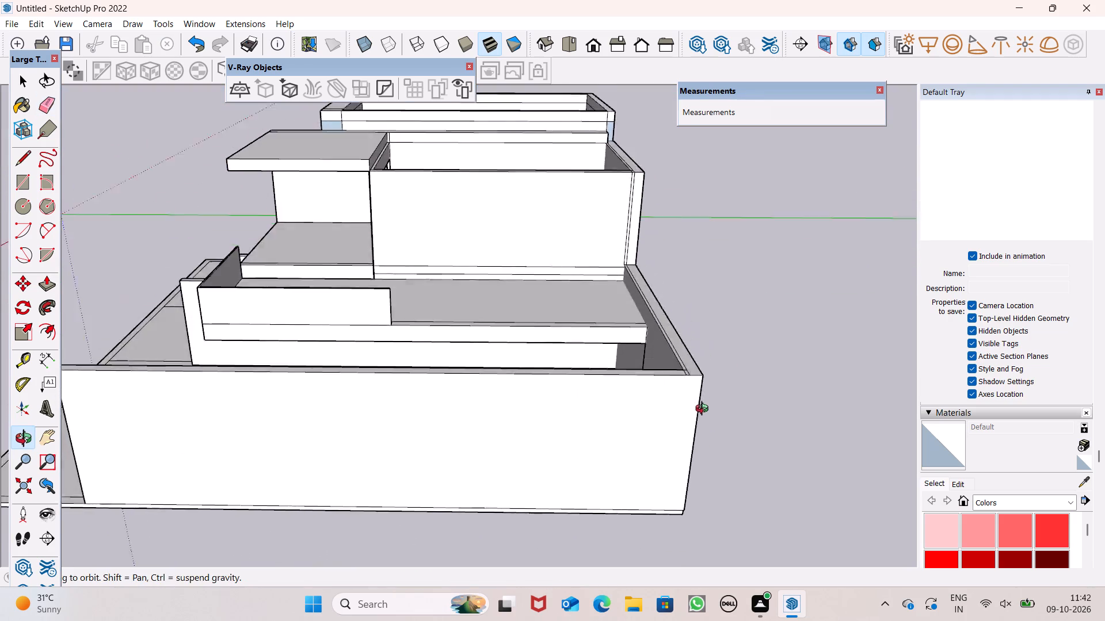
middle_click_drag(704, 410, 696, 461)
scroll(714, 440, "up", 6)
scroll(596, 593, "up", 7)
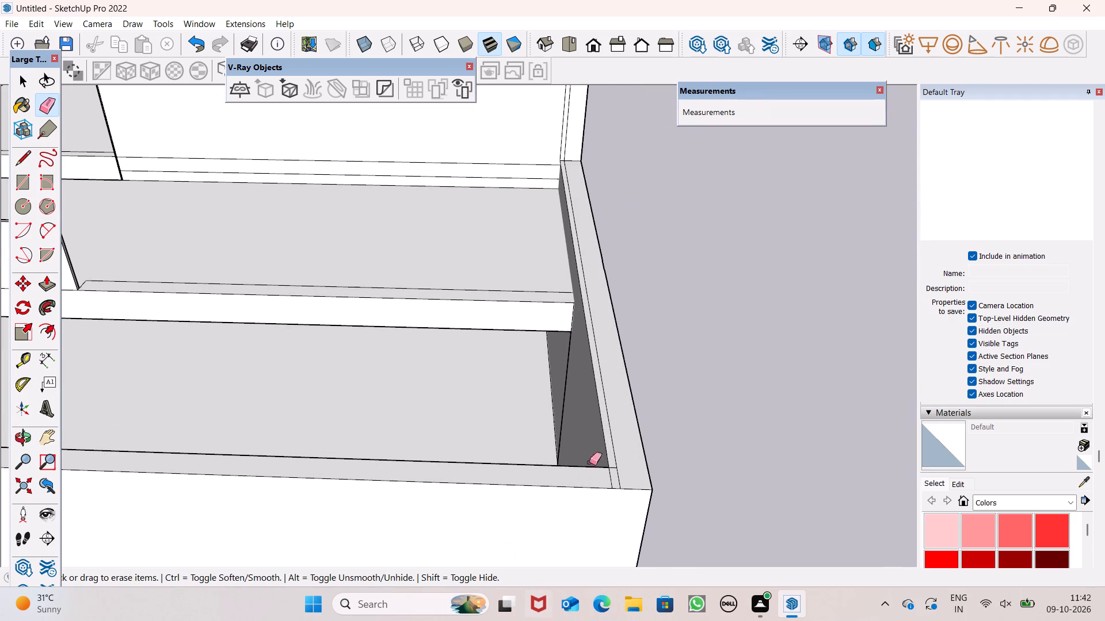
scroll(615, 473, "up", 5)
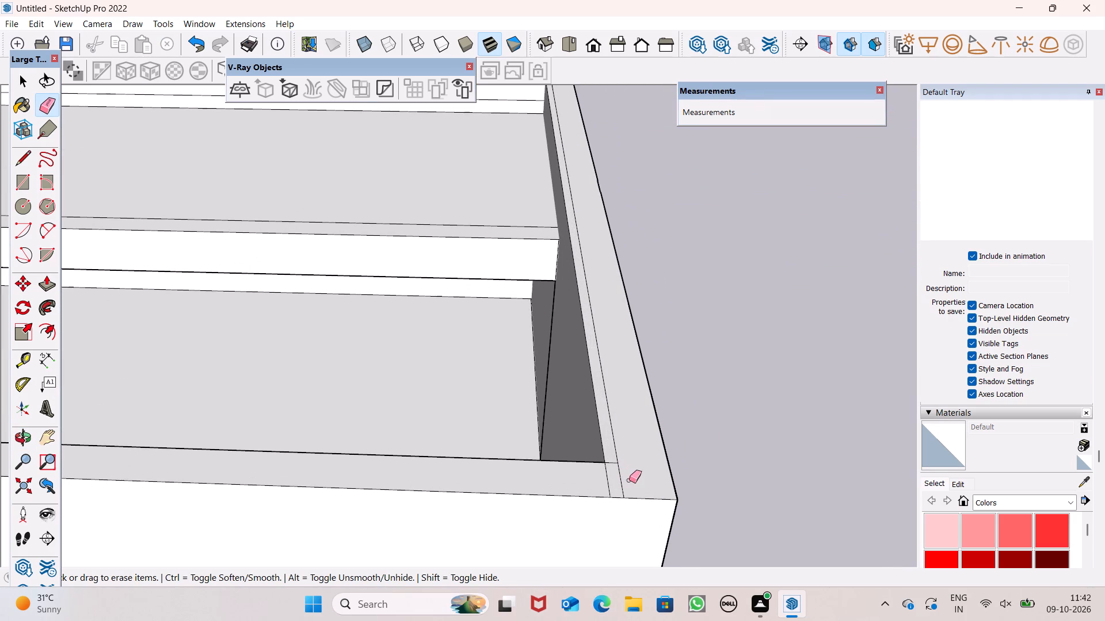
left_click_drag(630, 484, 608, 482)
scroll(613, 478, "up", 4)
scroll(613, 478, "down", 1)
scroll(614, 476, "up", 1)
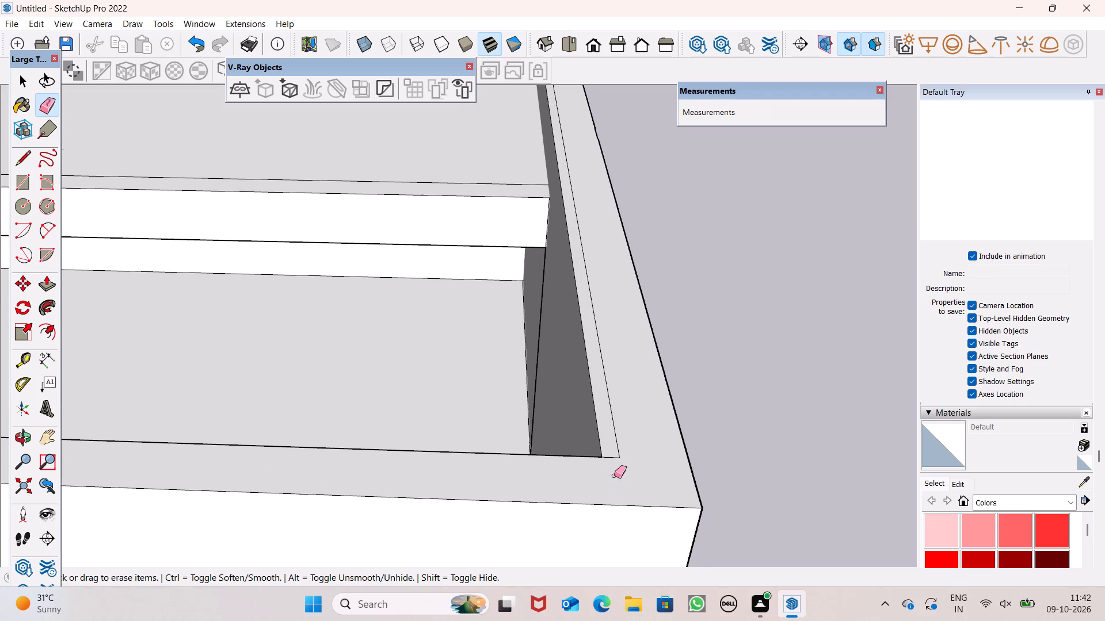
scroll(614, 476, "up", 7)
left_click_drag(619, 450, 614, 471)
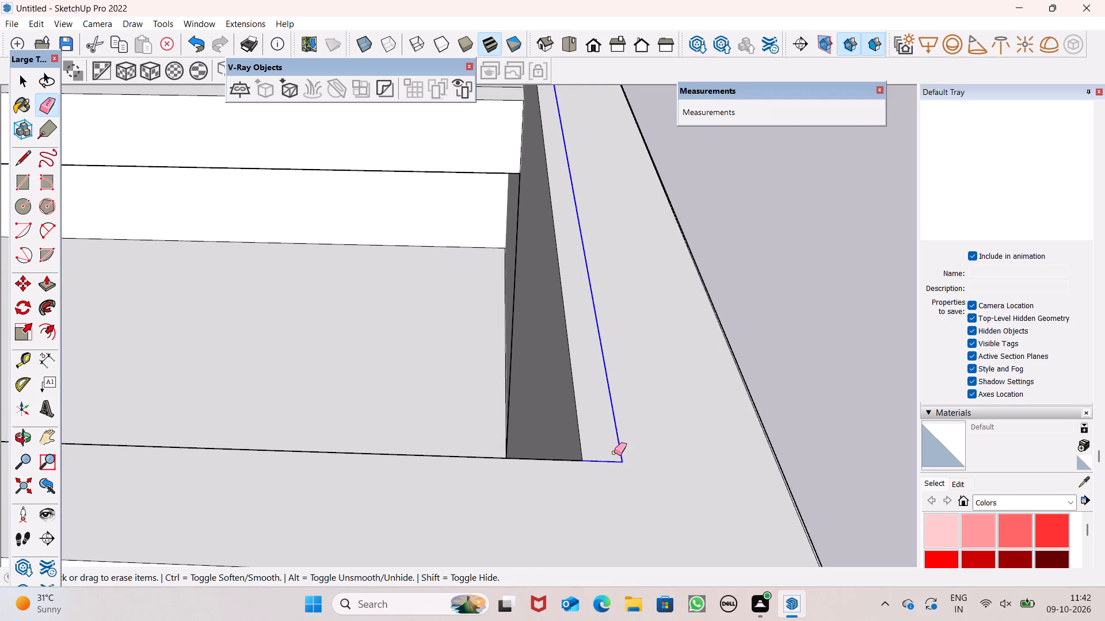
scroll(614, 453, "down", 17)
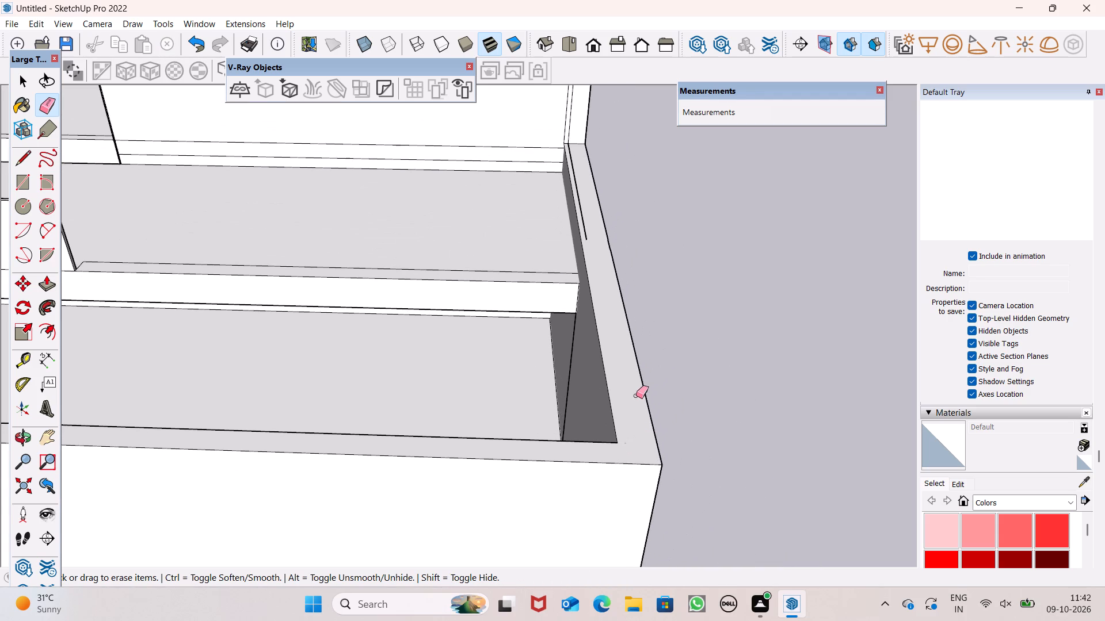
Erase the remaining piece of the lengthwise line on the rear wall's top face near the upper-storey wall.
scroll(601, 270, "up", 6)
left_click_drag(463, 365, 456, 370)
scroll(509, 315, "down", 3)
scroll(482, 152, "up", 4)
scroll(482, 152, "down", 1)
scroll(482, 152, "up", 1)
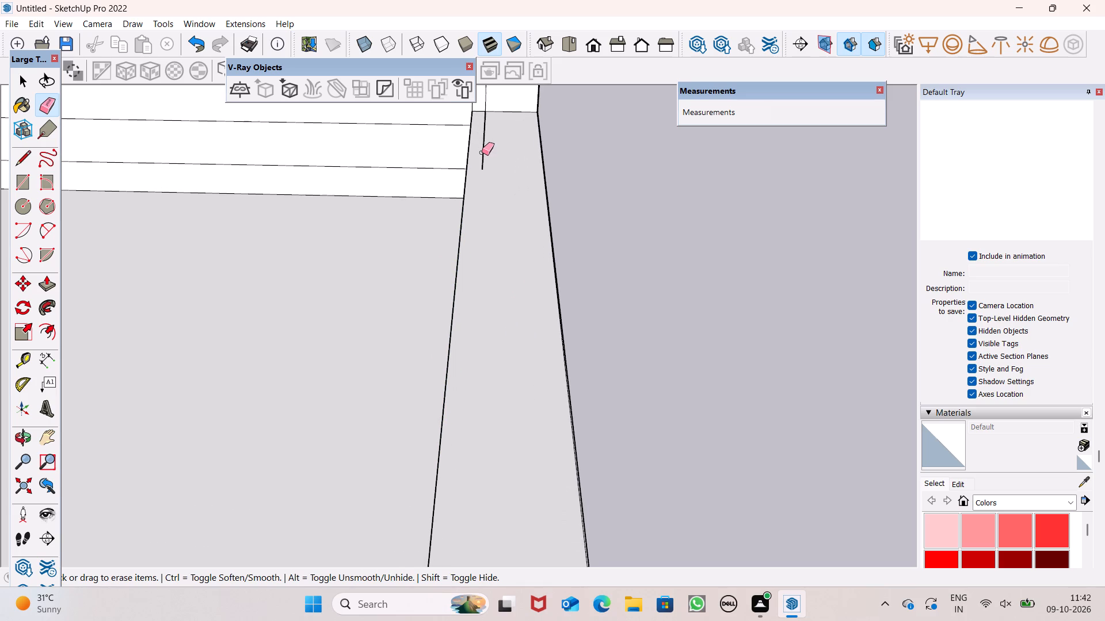
left_click(482, 152)
left_click_drag(490, 139, 484, 139)
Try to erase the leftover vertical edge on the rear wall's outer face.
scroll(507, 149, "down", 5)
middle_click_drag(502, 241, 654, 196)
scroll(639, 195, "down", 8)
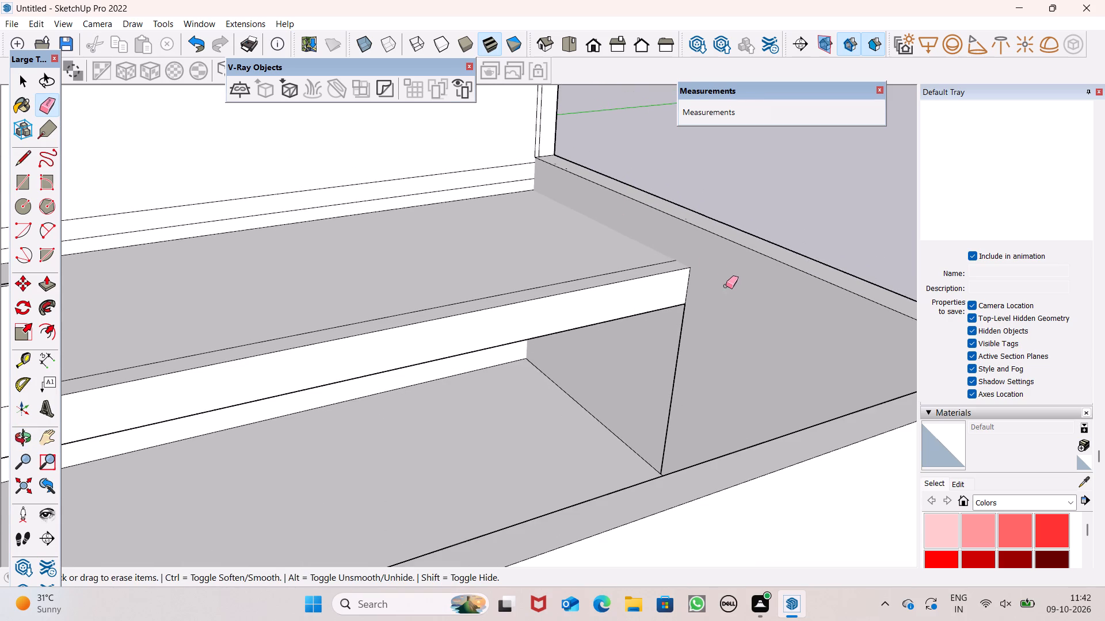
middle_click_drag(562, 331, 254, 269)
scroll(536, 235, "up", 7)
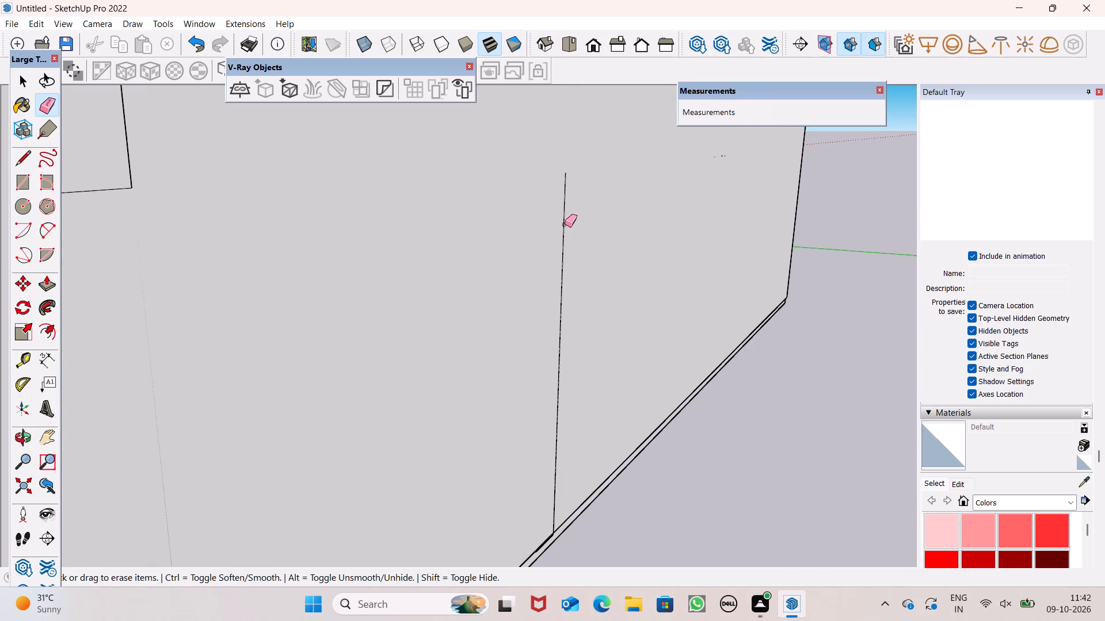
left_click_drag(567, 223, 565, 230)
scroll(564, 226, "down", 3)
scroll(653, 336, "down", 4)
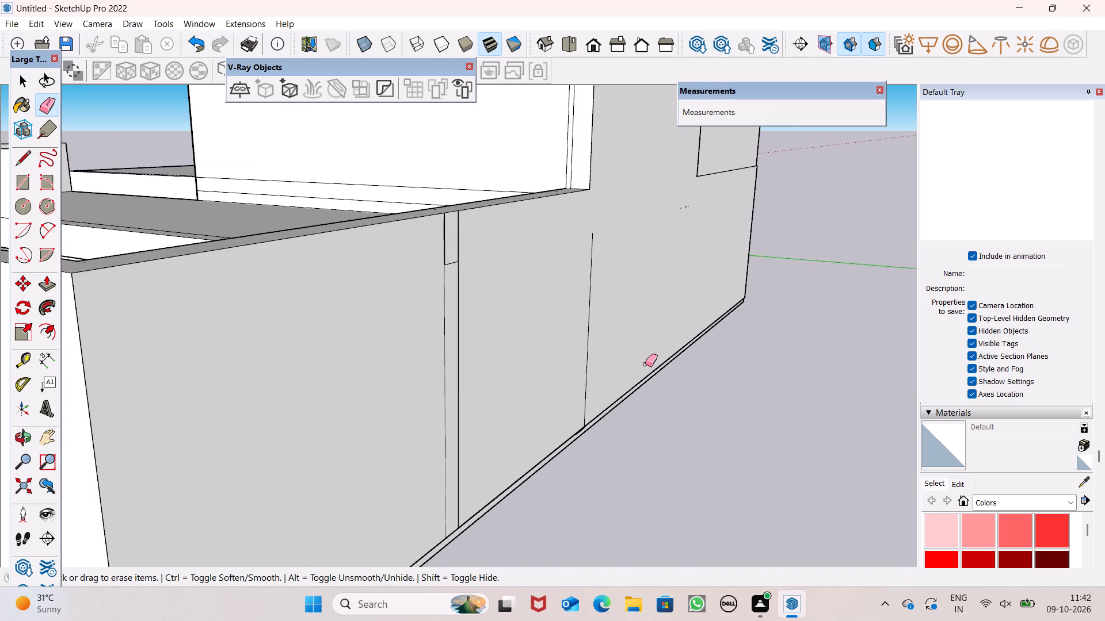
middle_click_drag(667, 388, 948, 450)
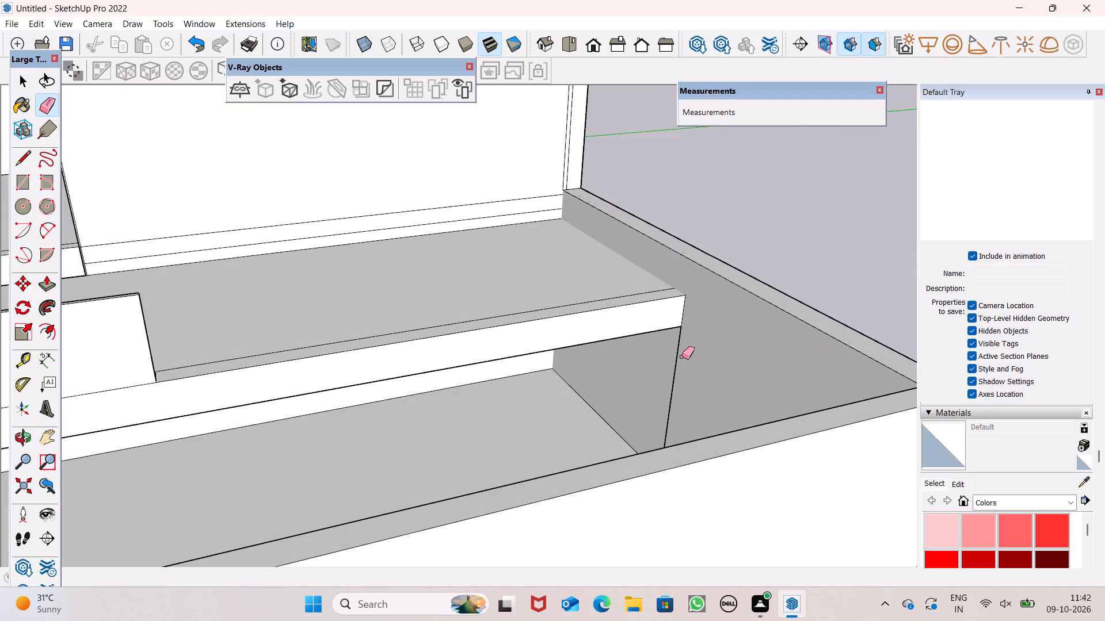
Erase the vertical edge running down the rear wall's inner face from the corner of the terrace slab.
left_click_drag(682, 360, 676, 366)
Erase the lower lengthwise line along the base of the upper-storey wall, just above the terrace floor.
middle_click_drag(811, 369, 909, 453)
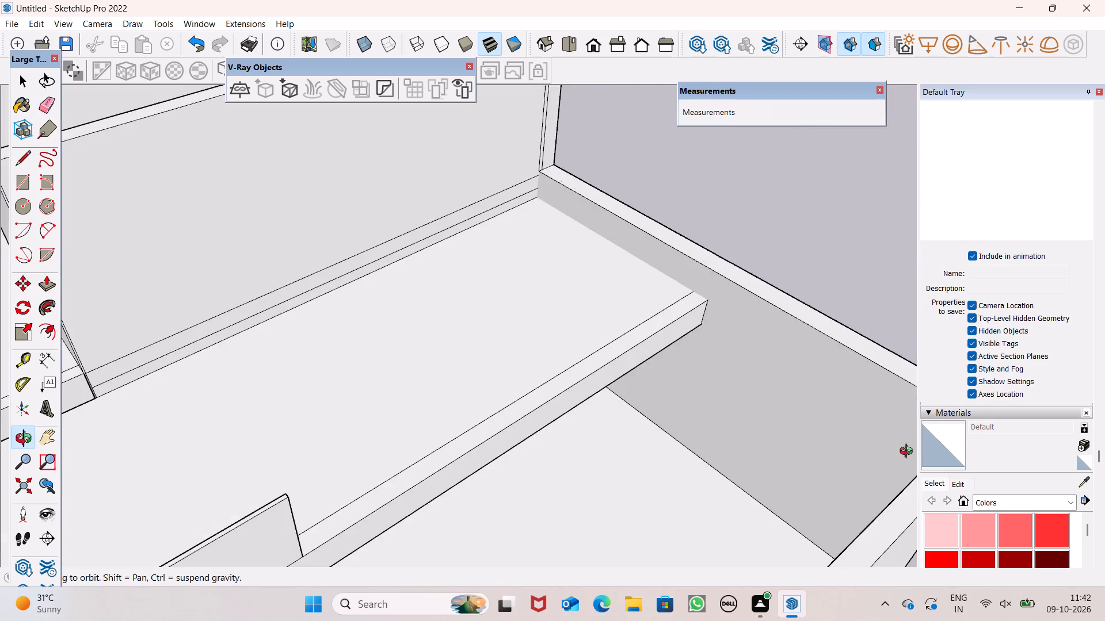
middle_click_drag(909, 453, 333, 396)
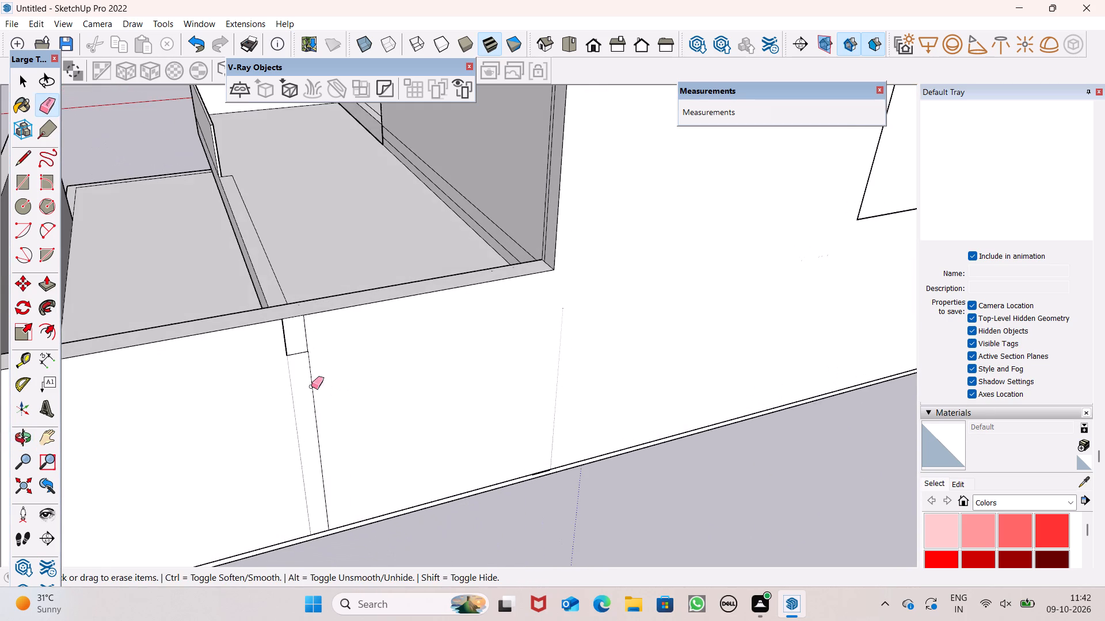
scroll(492, 304, "down", 5)
scroll(567, 296, "down", 5)
middle_click_drag(548, 297, 798, 285)
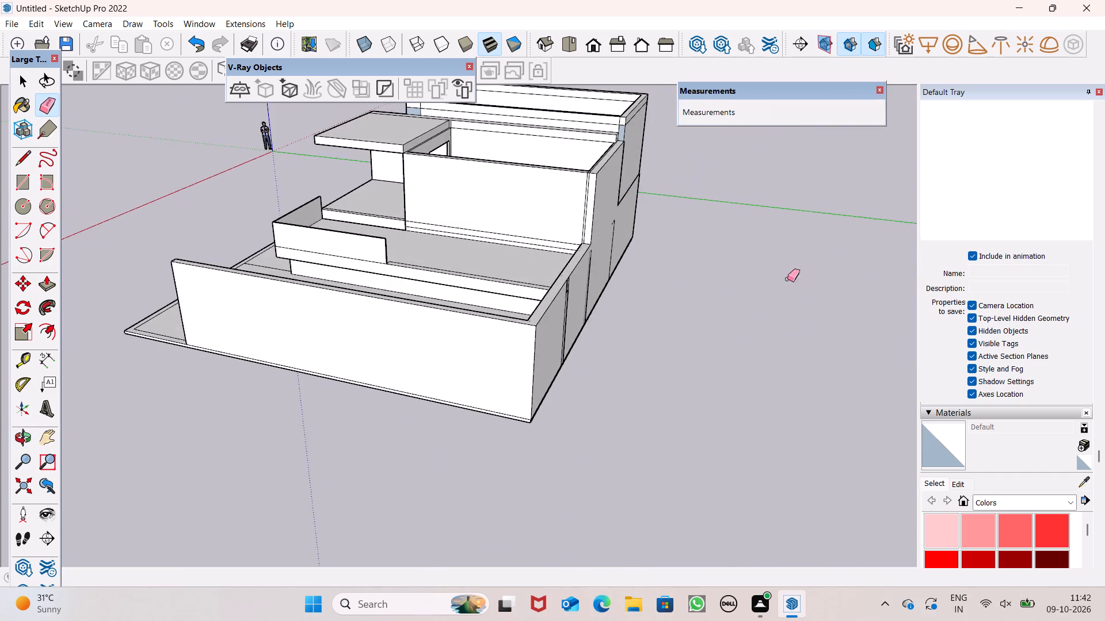
scroll(417, 225, "up", 11)
scroll(428, 256, "down", 1)
scroll(428, 256, "up", 3)
left_click_drag(433, 218, 433, 227)
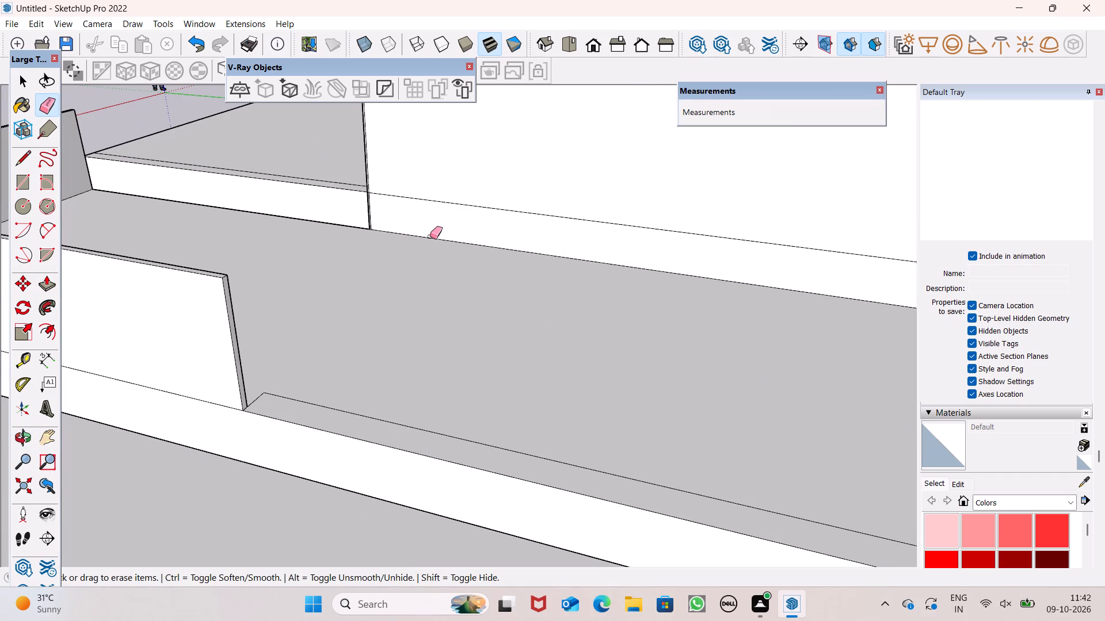
Examine the terrace, its parapet and the surrounding walls from several sides for leftover edges.
middle_click_drag(453, 279, 635, 284)
scroll(600, 241, "down", 9)
middle_click_drag(542, 297, 816, 284)
scroll(813, 284, "up", 2)
scroll(458, 248, "down", 7)
middle_click_drag(490, 265, 559, 248)
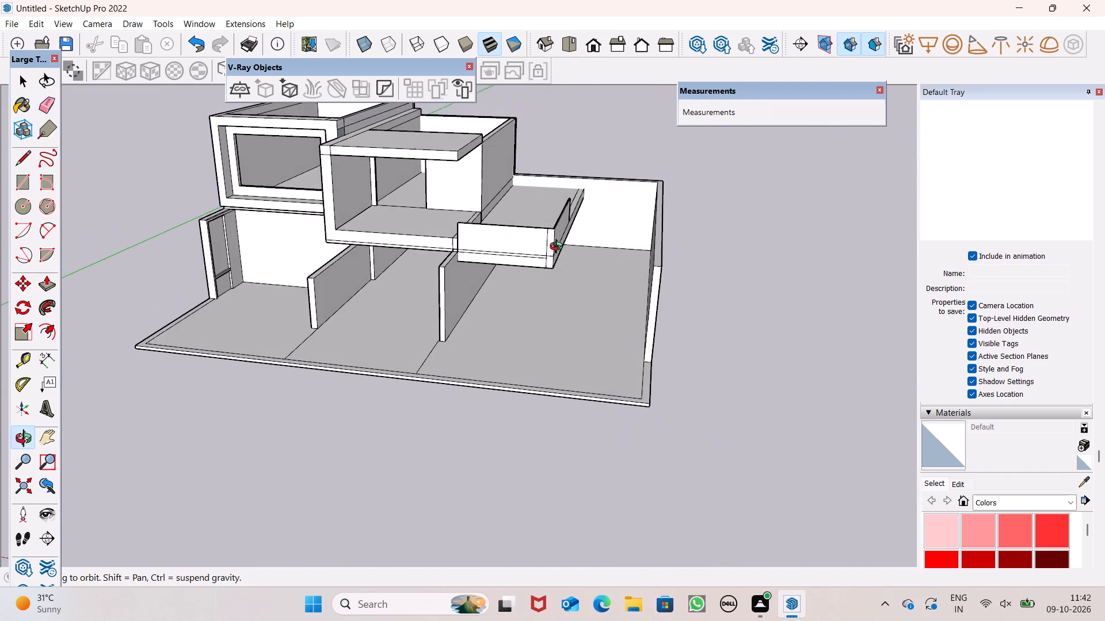
middle_click_drag(559, 248, 559, 246)
middle_click_drag(621, 235, 525, 247)
scroll(525, 247, "up", 6)
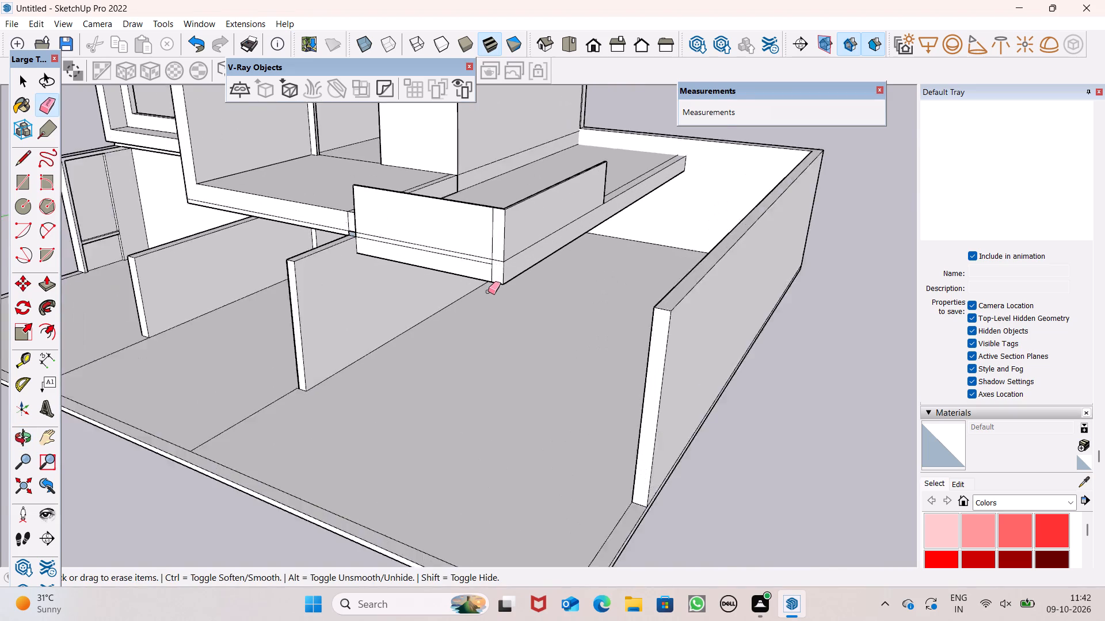
scroll(488, 292, "up", 2)
middle_click_drag(496, 289, 521, 275)
scroll(567, 259, "down", 3)
middle_click_drag(654, 295, 655, 296)
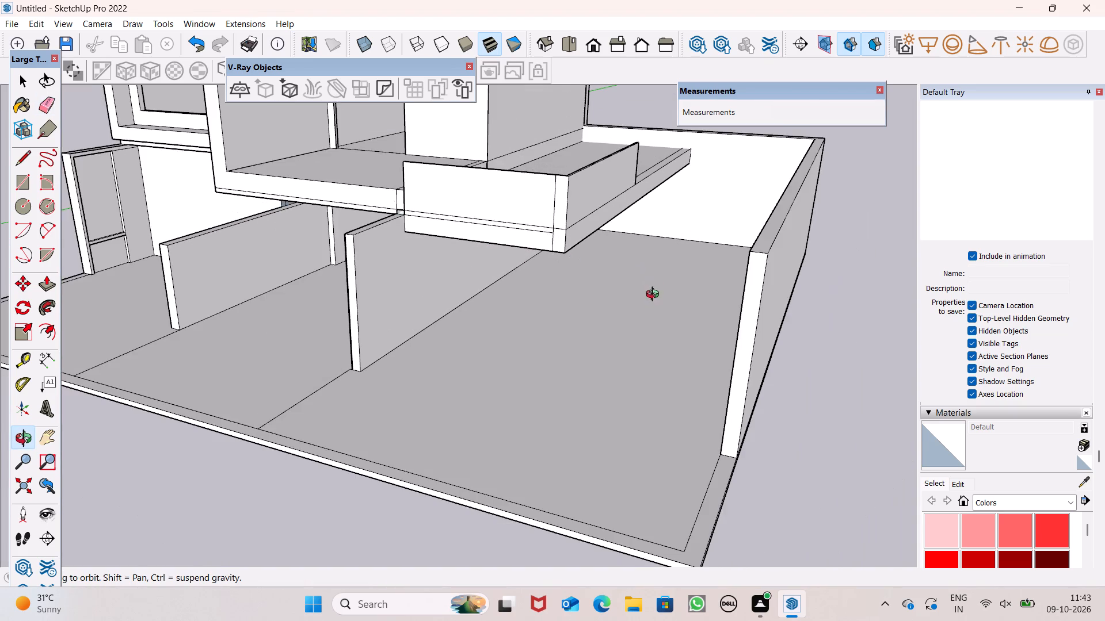
middle_click_drag(655, 296, 710, 340)
scroll(696, 300, "down", 4)
middle_click_drag(733, 304, 744, 300)
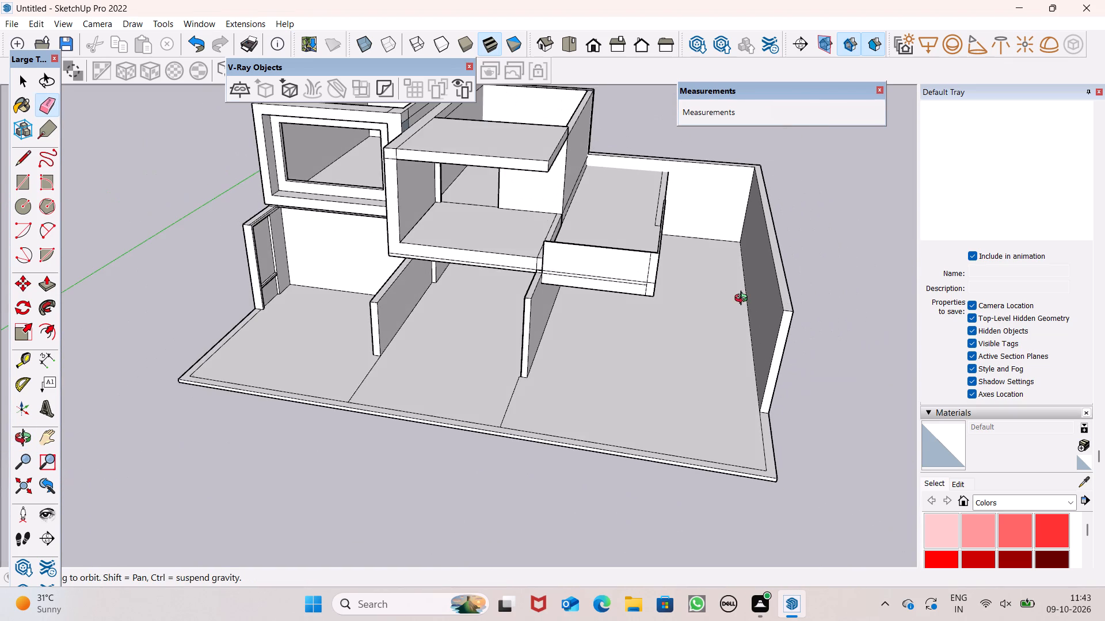
middle_click_drag(744, 300, 745, 297)
scroll(578, 301, "down", 4)
middle_click_drag(678, 307, 683, 230)
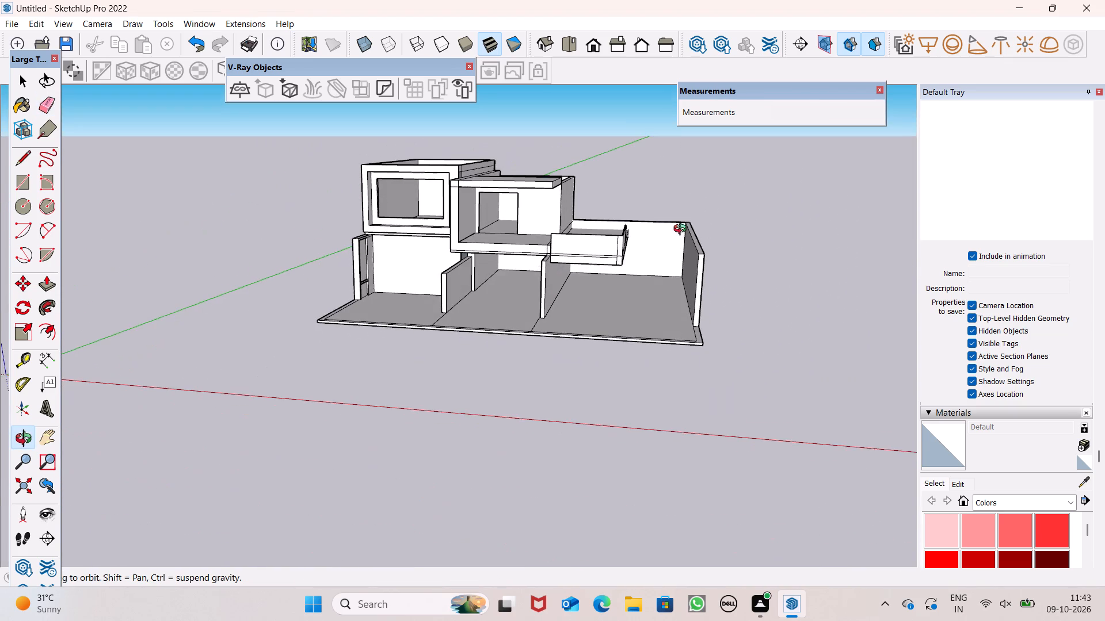
middle_click_drag(683, 230, 689, 242)
Draw a 9" line on the terrace parapet's front face, extending the lower horizontal line to the outer corner edge.
scroll(652, 259, "up", 4)
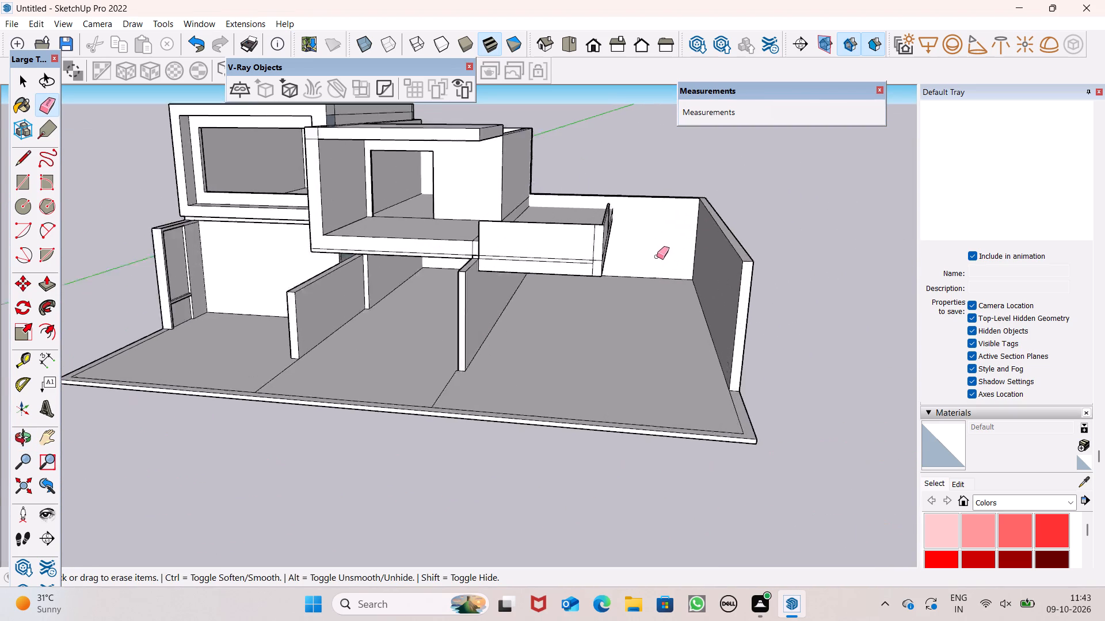
middle_click_drag(595, 311, 592, 289)
scroll(589, 225, "up", 5)
scroll(590, 239, "down", 1)
scroll(590, 239, "up", 1)
scroll(590, 239, "down", 1)
scroll(590, 239, "up", 1)
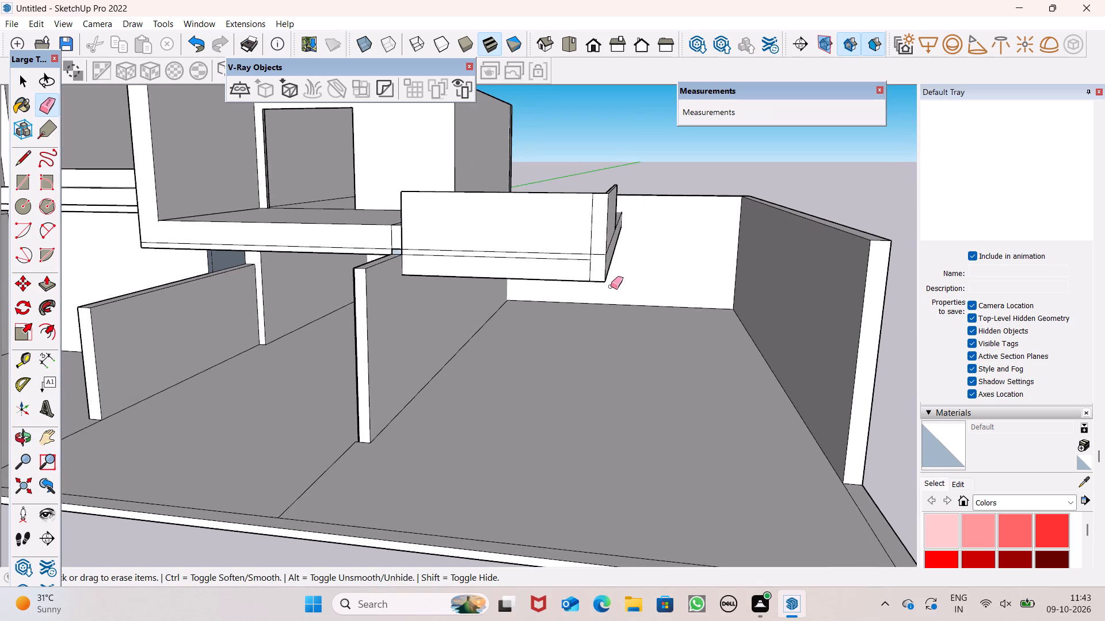
scroll(611, 286, "up", 6)
scroll(595, 272, "down", 4)
middle_click_drag(595, 272, 596, 284)
scroll(585, 265, "up", 4)
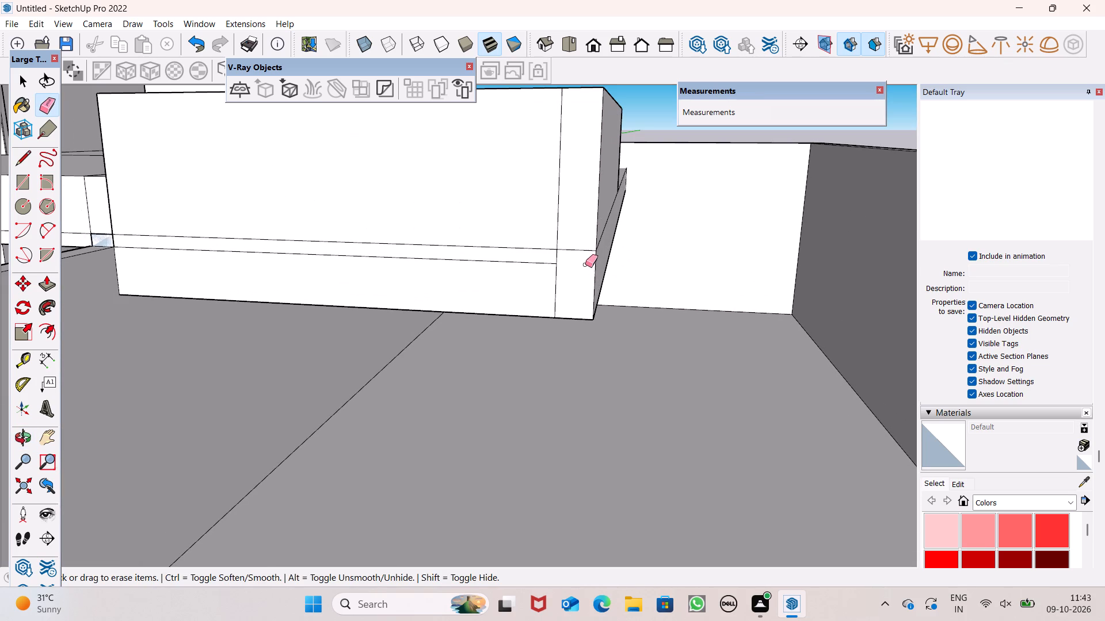
left_click(22, 166)
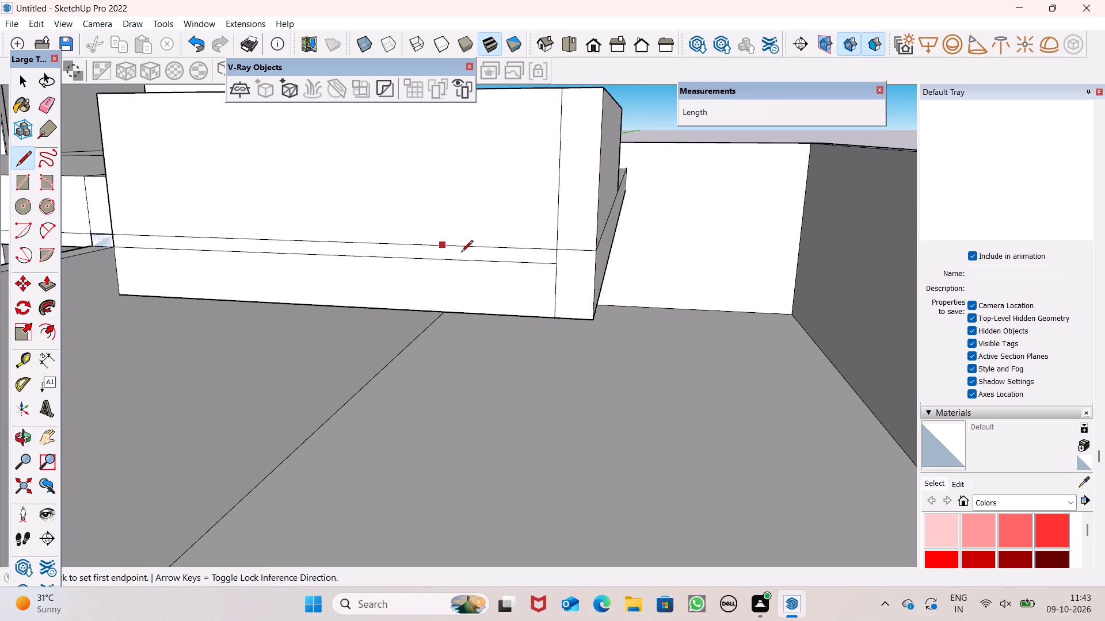
scroll(567, 264, "up", 4)
left_click(548, 264)
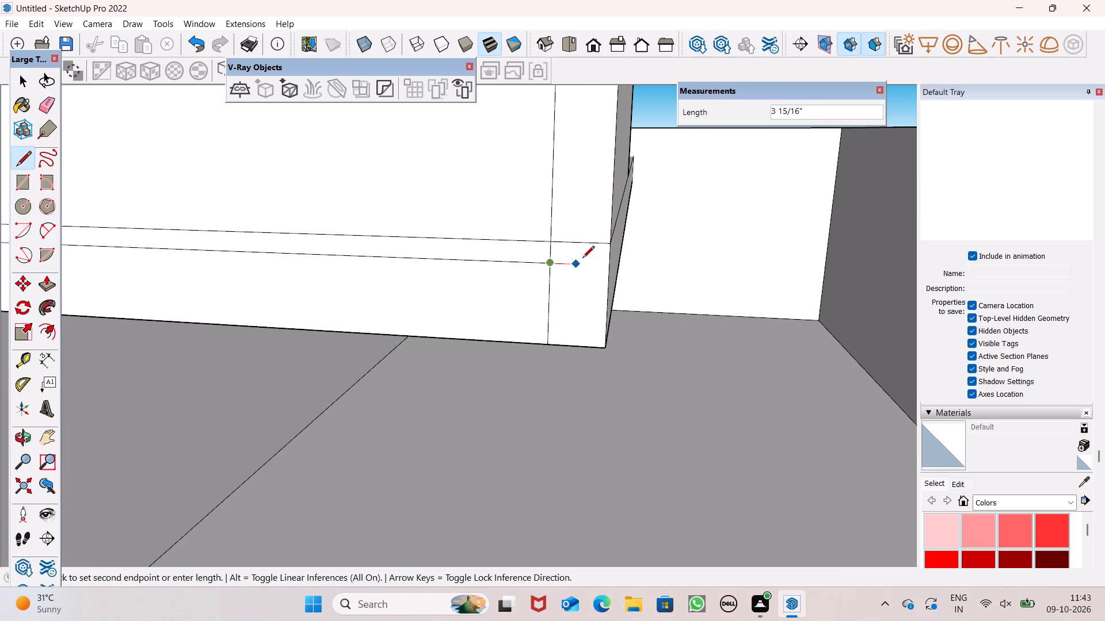
left_click(608, 258)
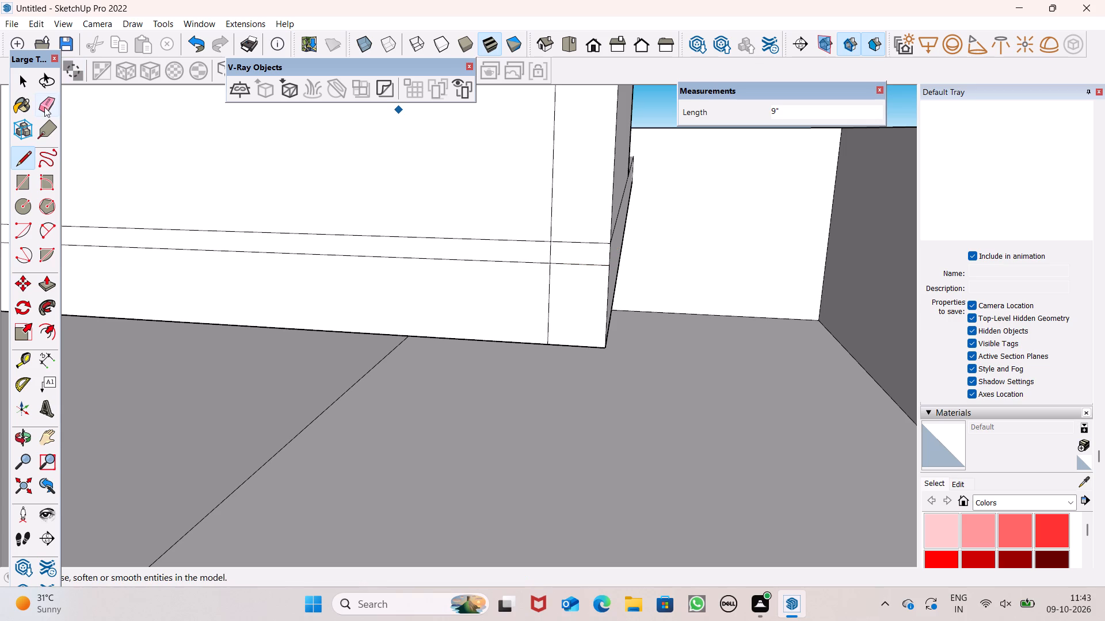
Erase the short vertical edge between the two horizontal lines near the outer corner of the parapet's front face.
left_click(44, 107)
left_click(544, 252)
left_click(551, 251)
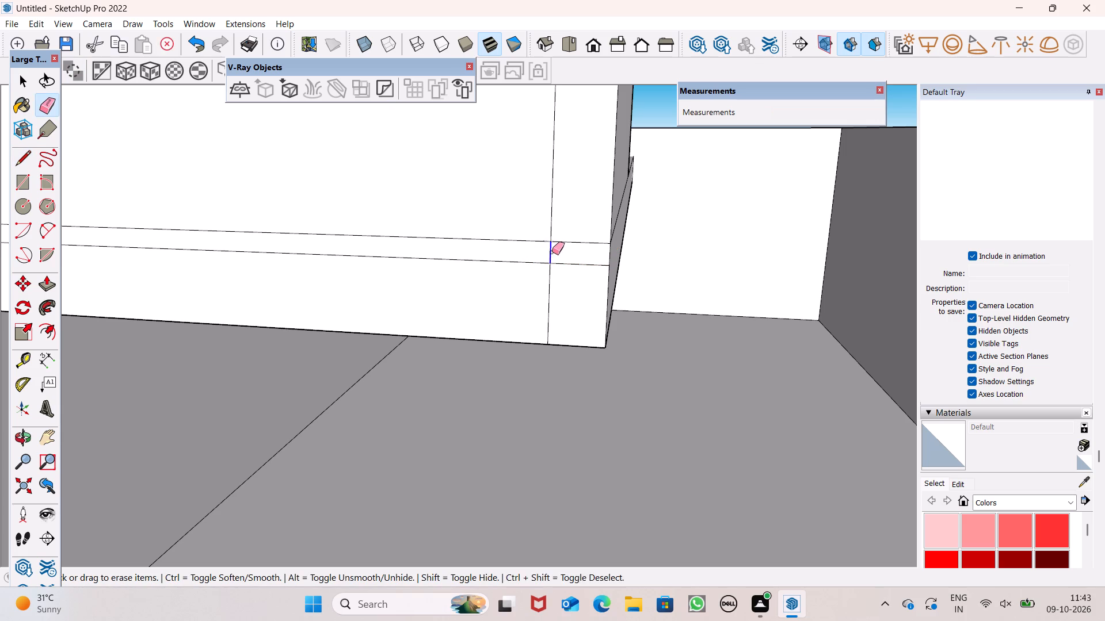
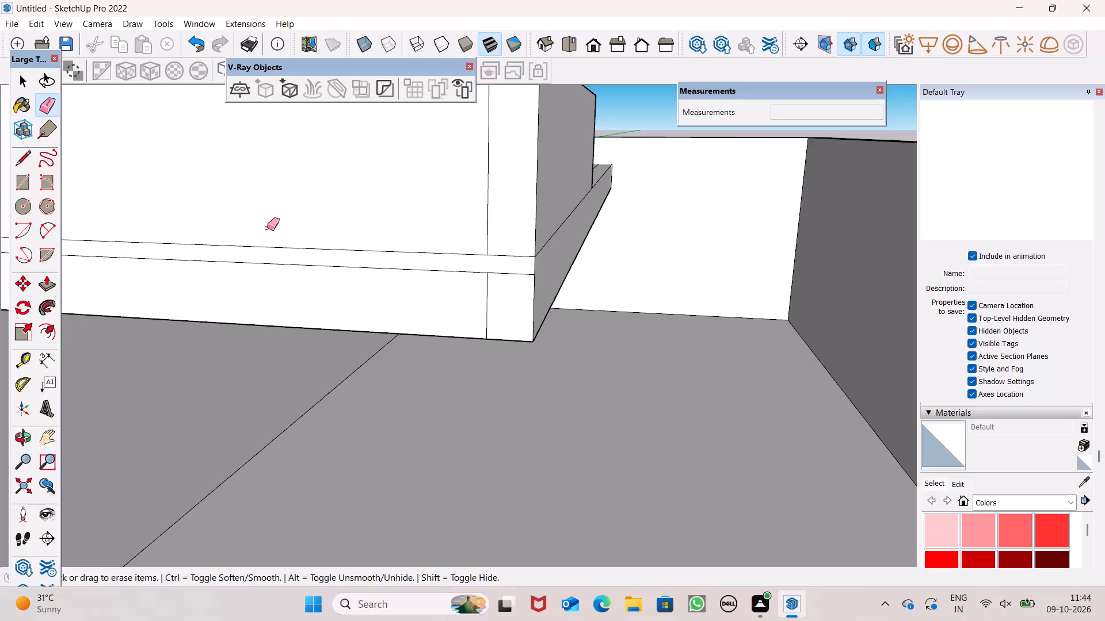
Erase the stray lengthwise edge near the outer side of the projecting balcony slab's underside.
scroll(304, 240, "down", 2)
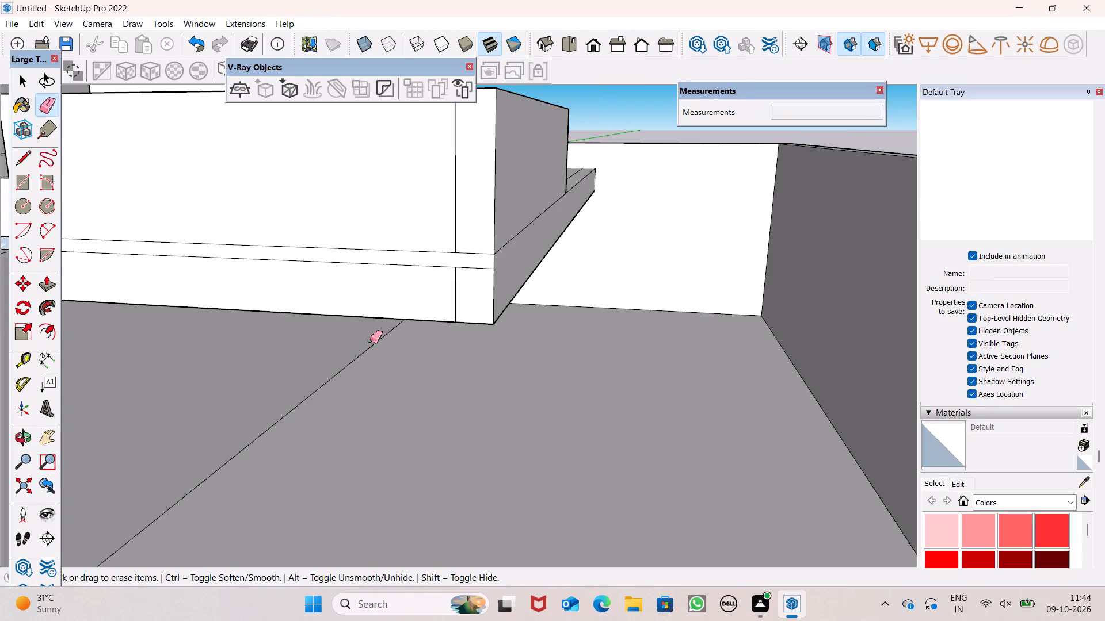
scroll(374, 354, "down", 2)
scroll(399, 369, "up", 1)
scroll(398, 373, "down", 1)
middle_click_drag(441, 417, 441, 402)
scroll(431, 350, "down", 4)
middle_click_drag(471, 354, 491, 319)
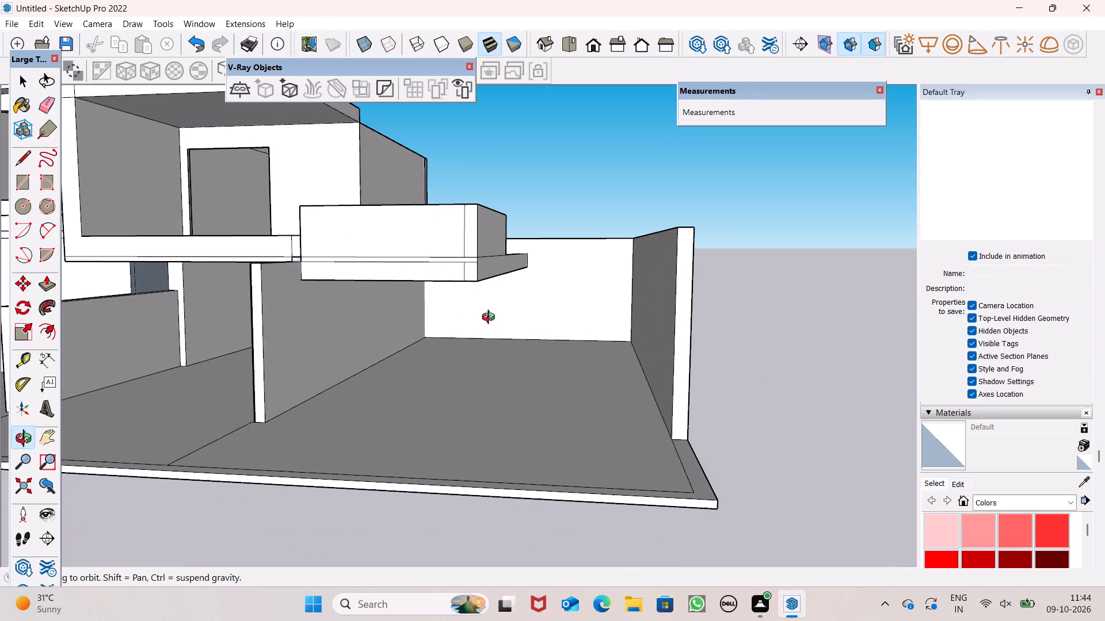
middle_click_drag(491, 319, 459, 266)
scroll(437, 274, "down", 1)
middle_click_drag(437, 274, 442, 298)
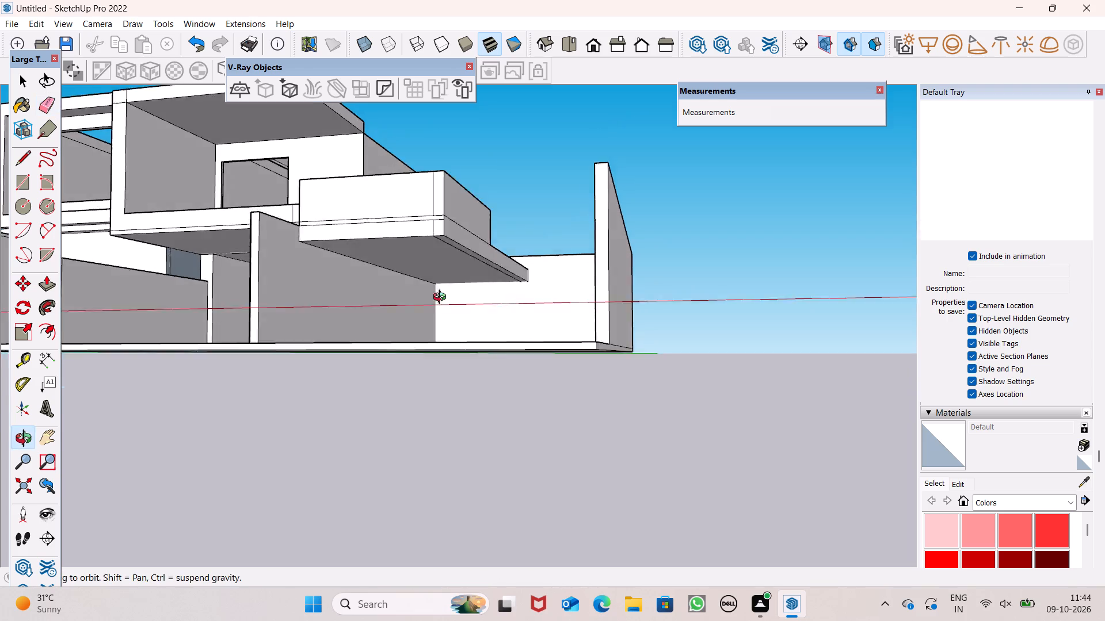
middle_click_drag(442, 298, 449, 316)
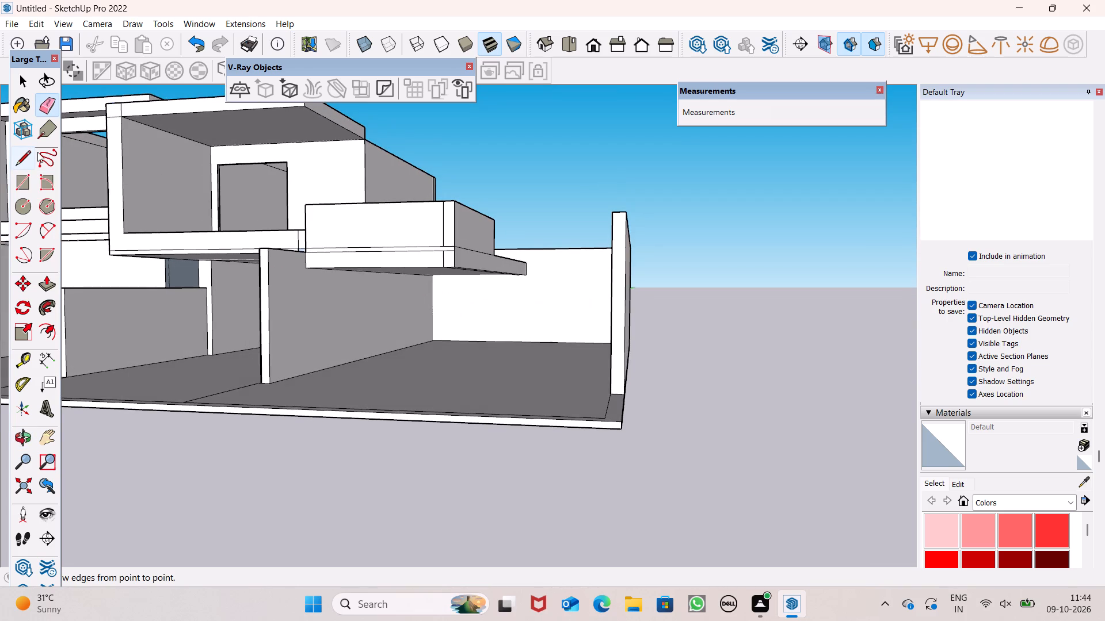
left_click(46, 114)
middle_click_drag(317, 247, 376, 205)
scroll(317, 247, "up", 1)
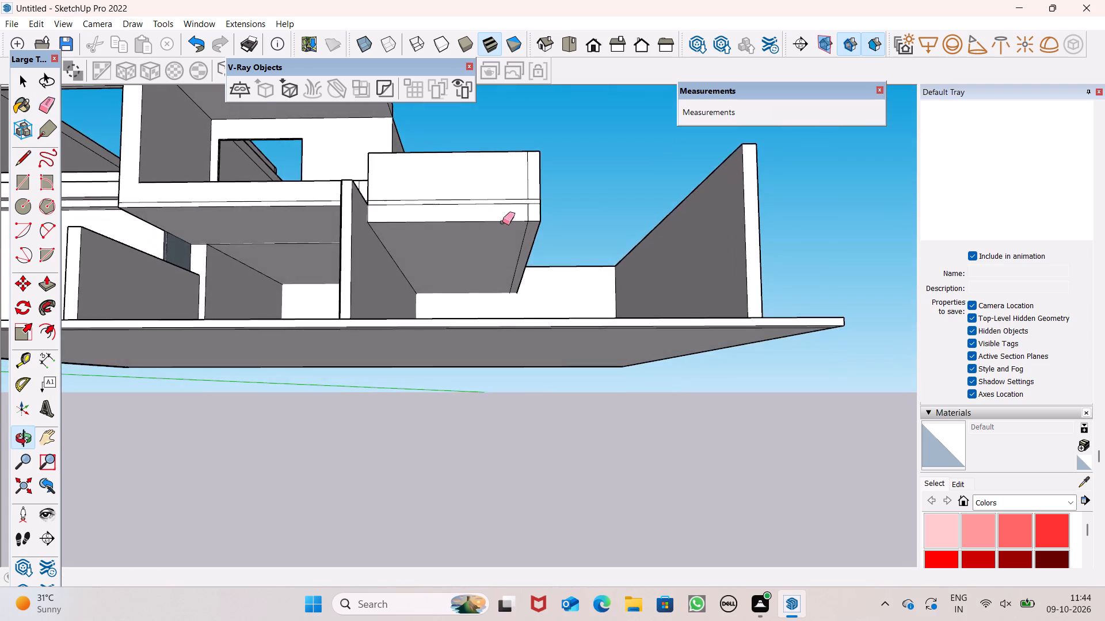
scroll(516, 224, "up", 8)
left_click_drag(542, 232, 531, 237)
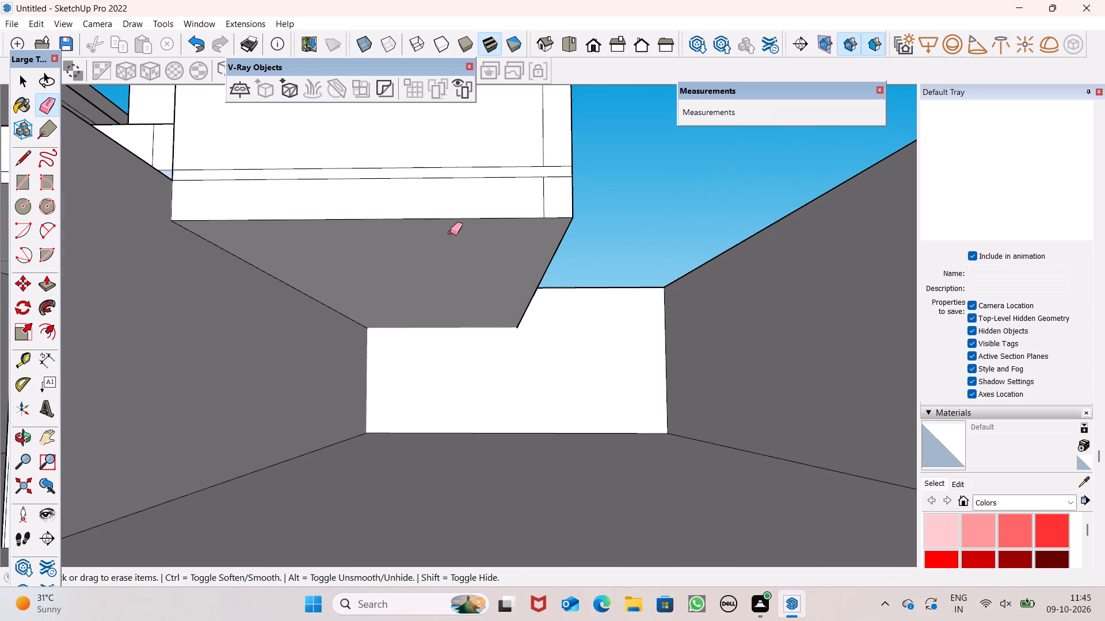
Examine the open floor bay beneath and beside the projecting balcony from the front, above and the side.
scroll(450, 232, "down", 6)
middle_click_drag(485, 309, 465, 397)
scroll(494, 312, "down", 8)
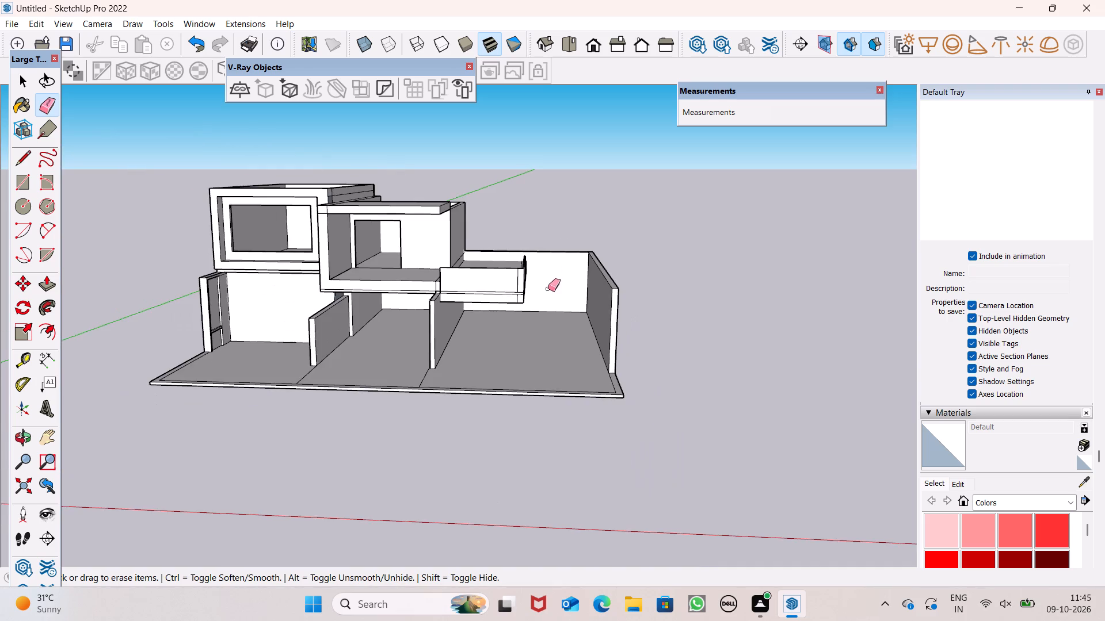
middle_click_drag(544, 298, 398, 379)
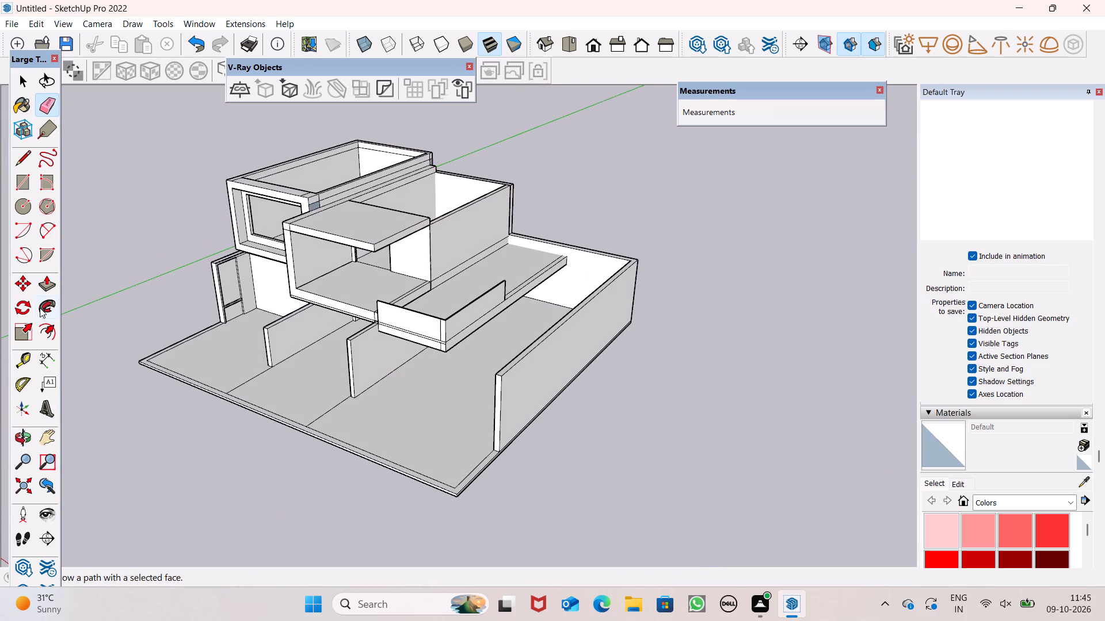
left_click(20, 177)
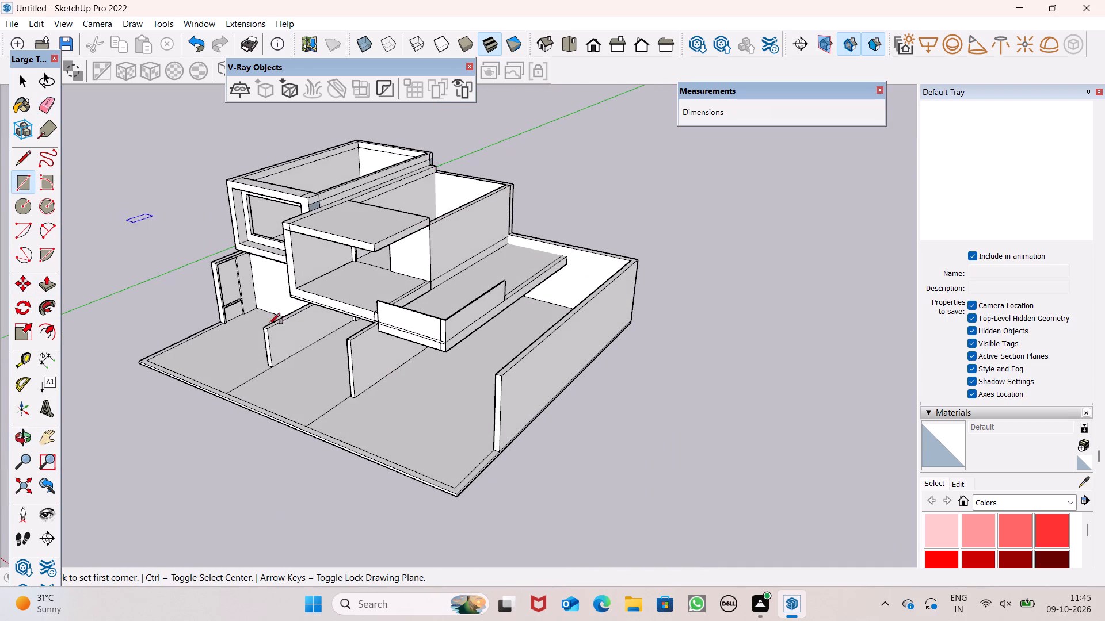
middle_click_drag(322, 369, 506, 295)
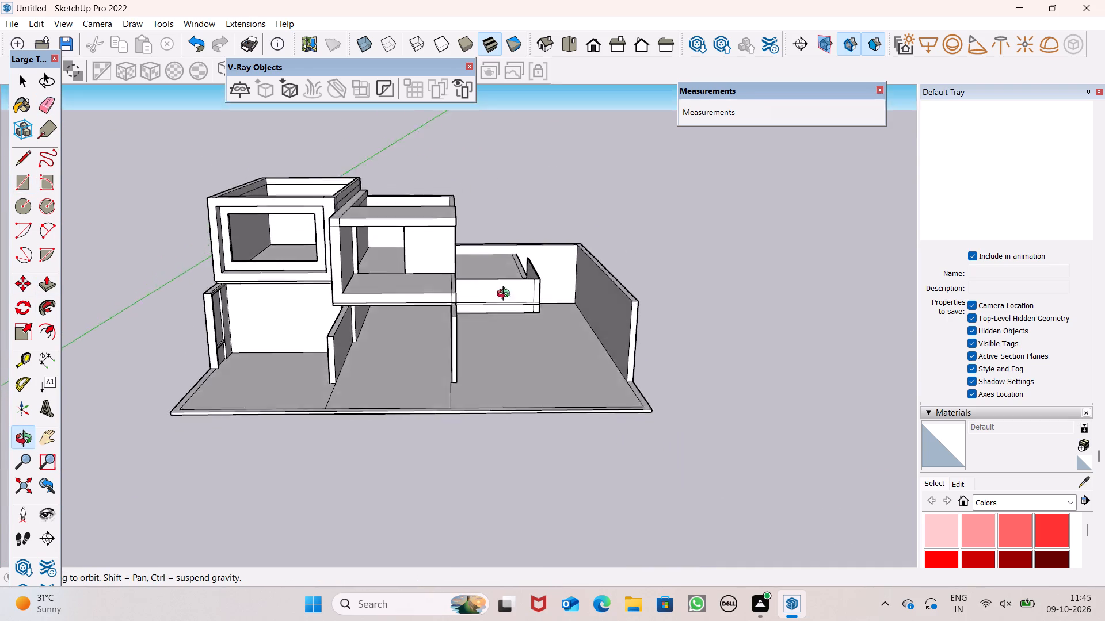
middle_click_drag(506, 295, 490, 241)
scroll(500, 247, "up", 1)
scroll(557, 313, "up", 5)
scroll(546, 343, "down", 1)
scroll(544, 346, "up", 1)
scroll(550, 400, "up", 1)
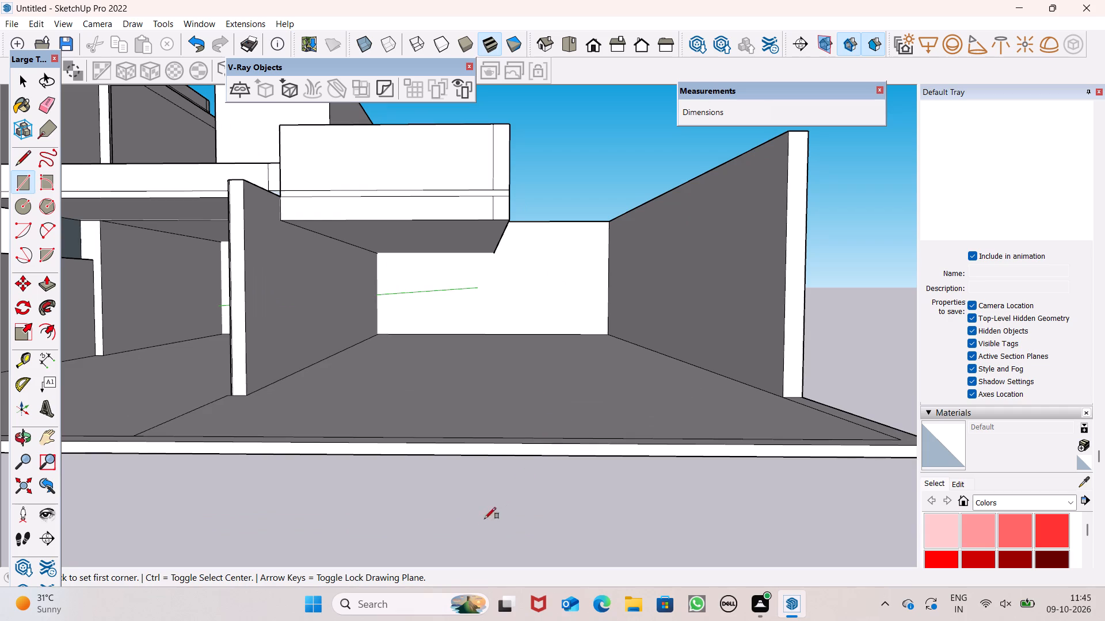
scroll(623, 336, "down", 6)
middle_click_drag(638, 354, 345, 496)
scroll(585, 302, "down", 4)
middle_click_drag(591, 328, 478, 419)
scroll(441, 384, "up", 5)
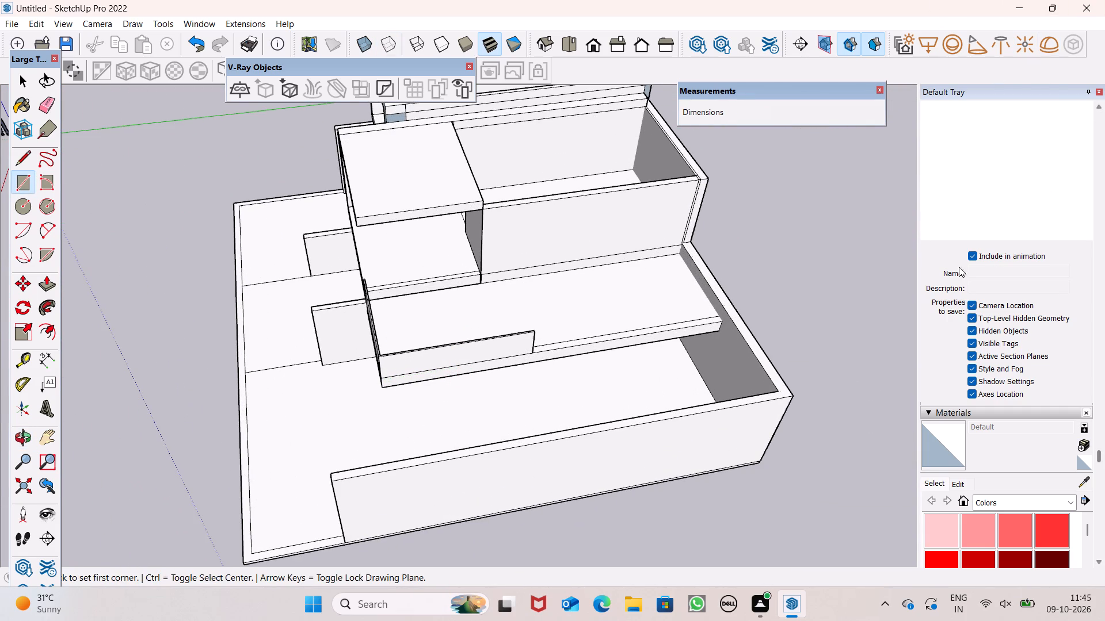
scroll(786, 295, "down", 1)
scroll(839, 141, "down", 6)
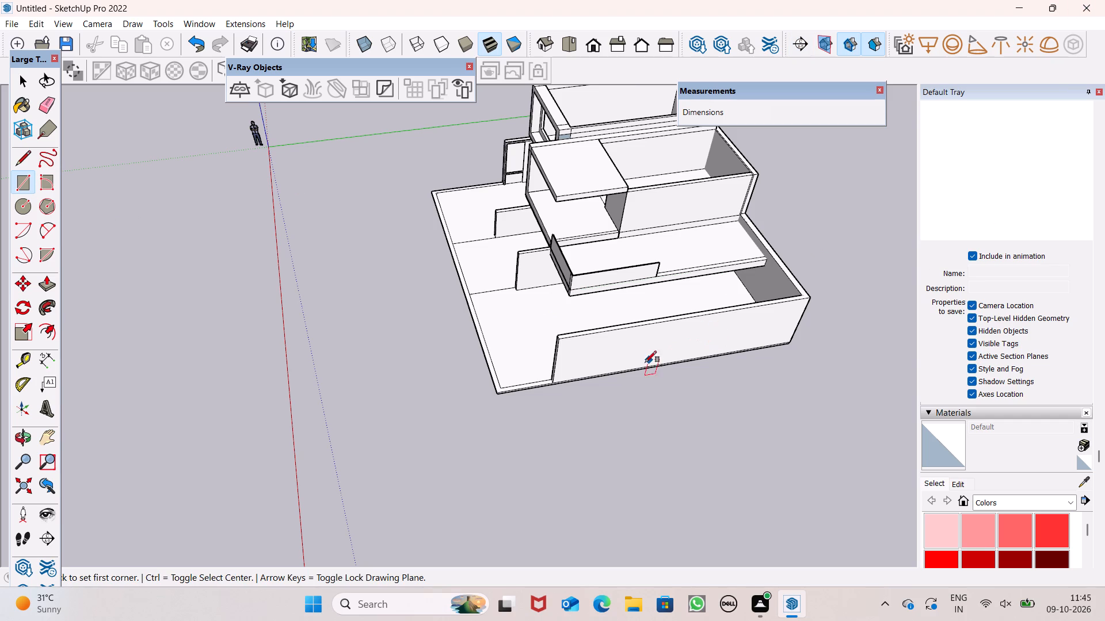
scroll(561, 342, "up", 7)
middle_click_drag(577, 359, 543, 444)
scroll(520, 382, "up", 5)
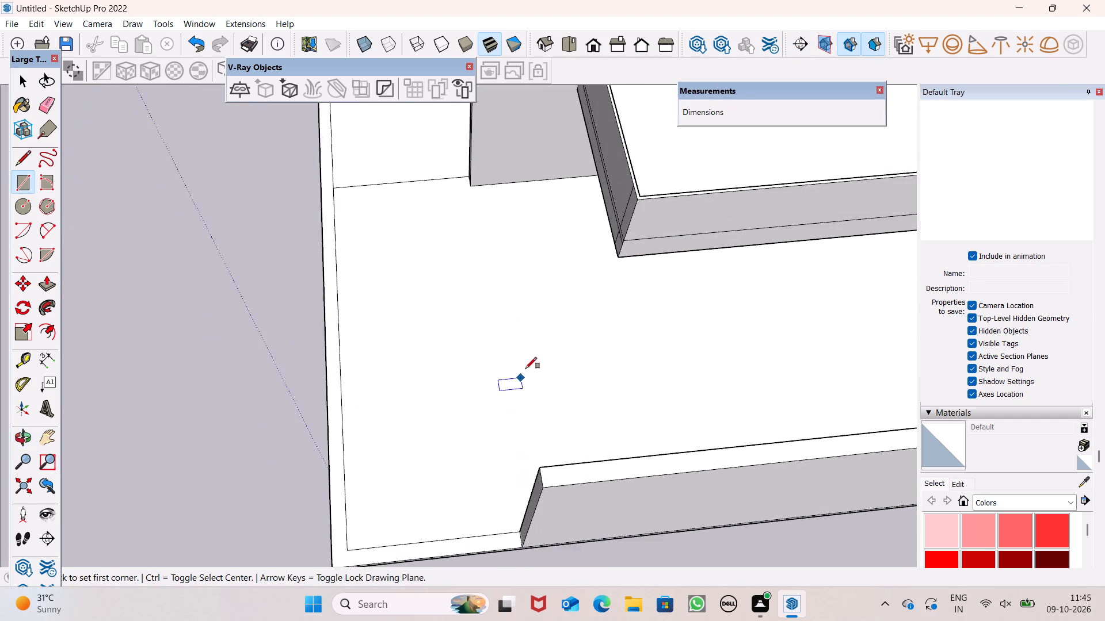
scroll(525, 369, "up", 1)
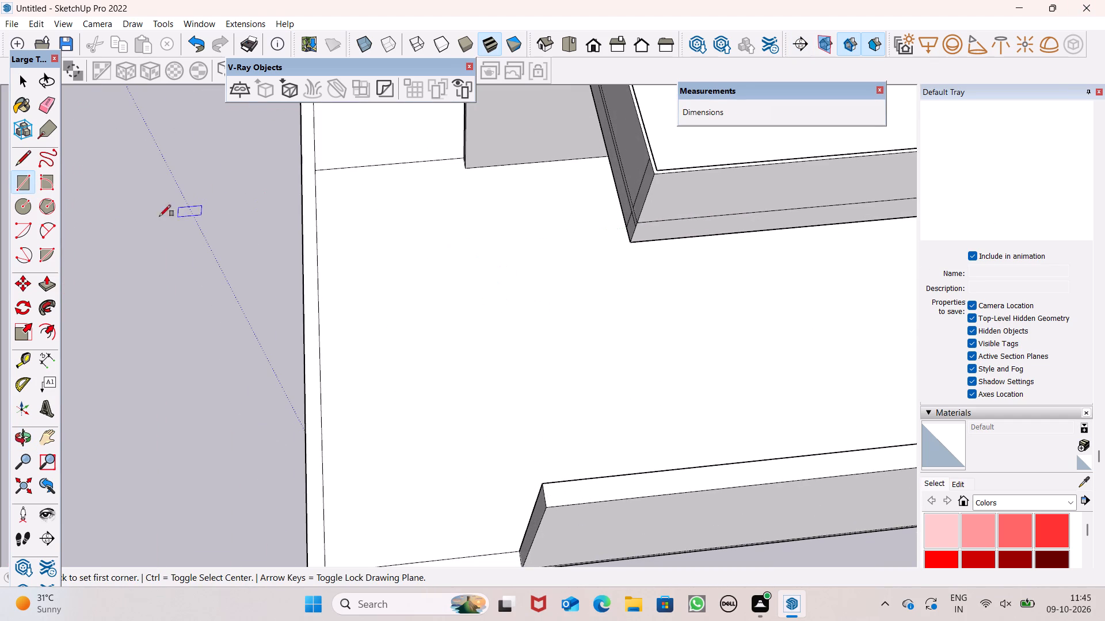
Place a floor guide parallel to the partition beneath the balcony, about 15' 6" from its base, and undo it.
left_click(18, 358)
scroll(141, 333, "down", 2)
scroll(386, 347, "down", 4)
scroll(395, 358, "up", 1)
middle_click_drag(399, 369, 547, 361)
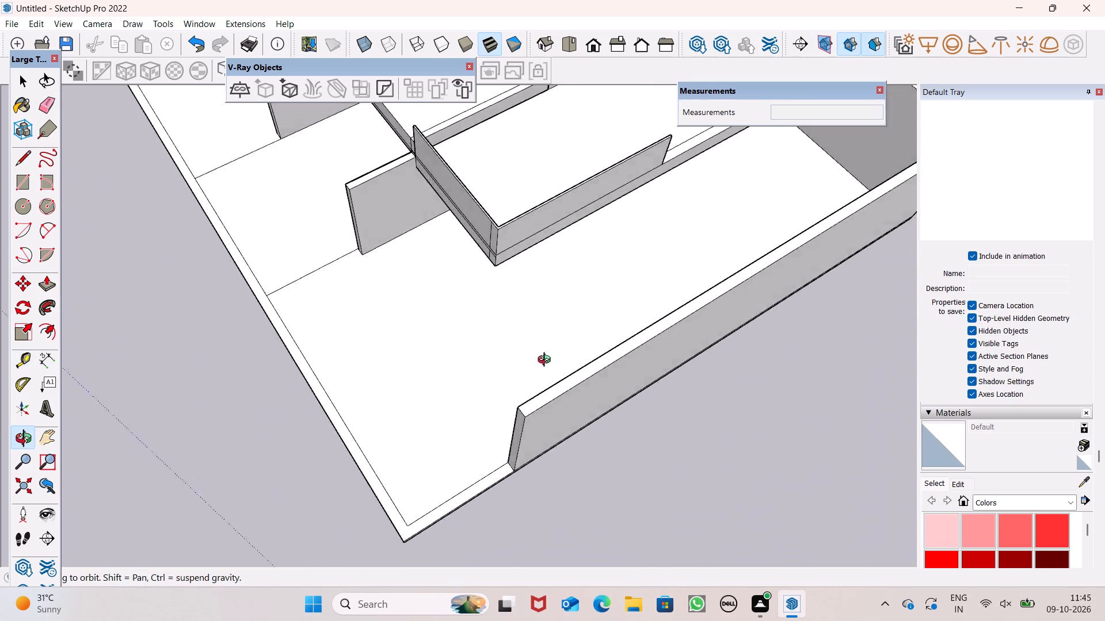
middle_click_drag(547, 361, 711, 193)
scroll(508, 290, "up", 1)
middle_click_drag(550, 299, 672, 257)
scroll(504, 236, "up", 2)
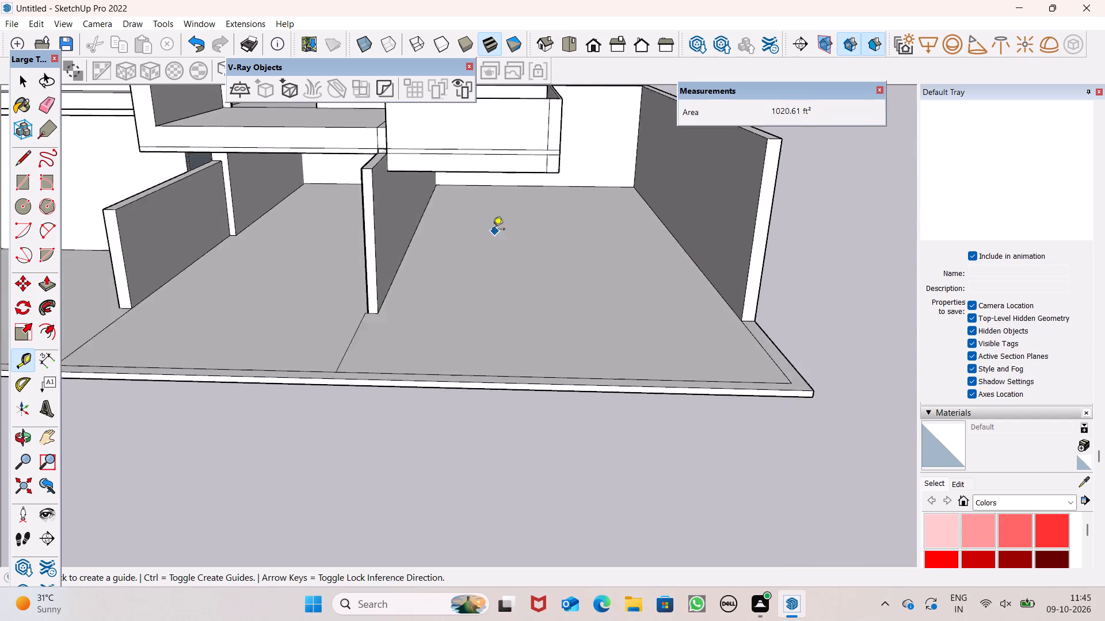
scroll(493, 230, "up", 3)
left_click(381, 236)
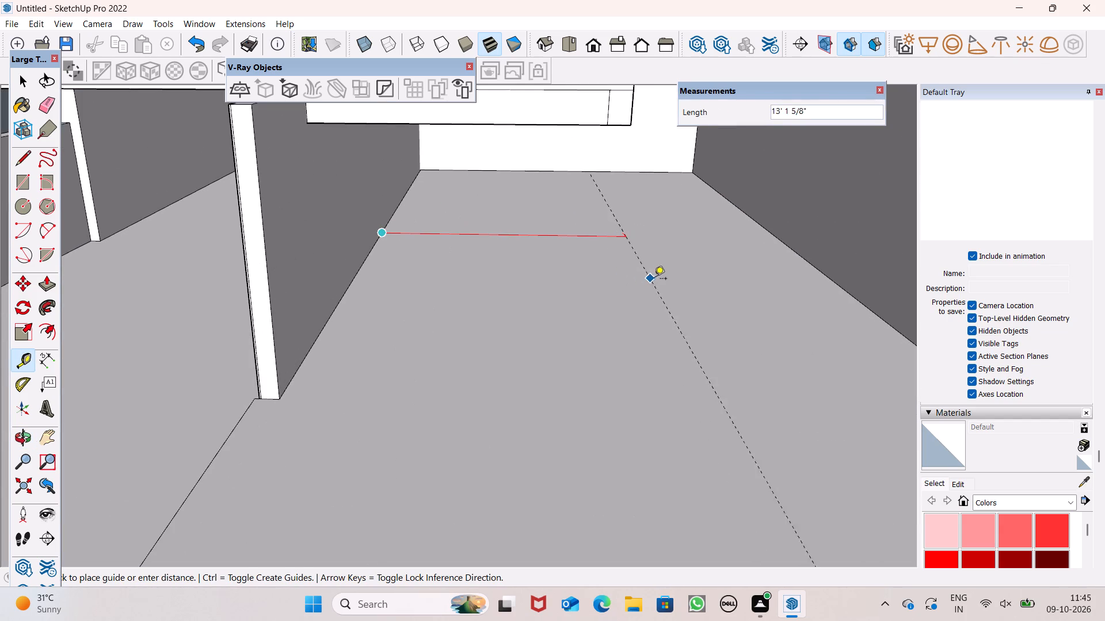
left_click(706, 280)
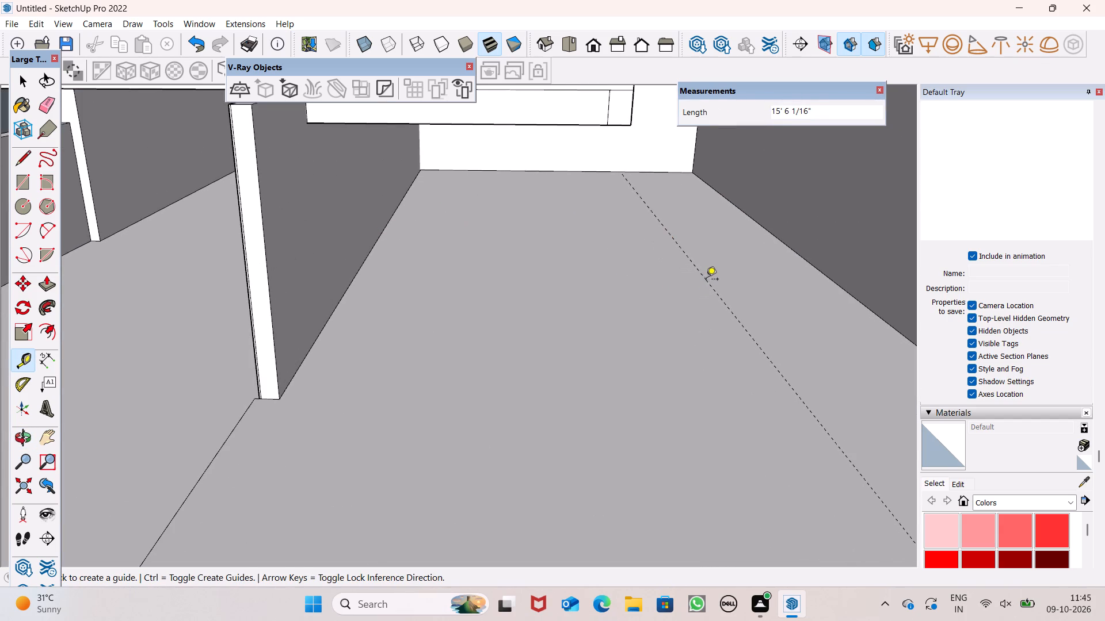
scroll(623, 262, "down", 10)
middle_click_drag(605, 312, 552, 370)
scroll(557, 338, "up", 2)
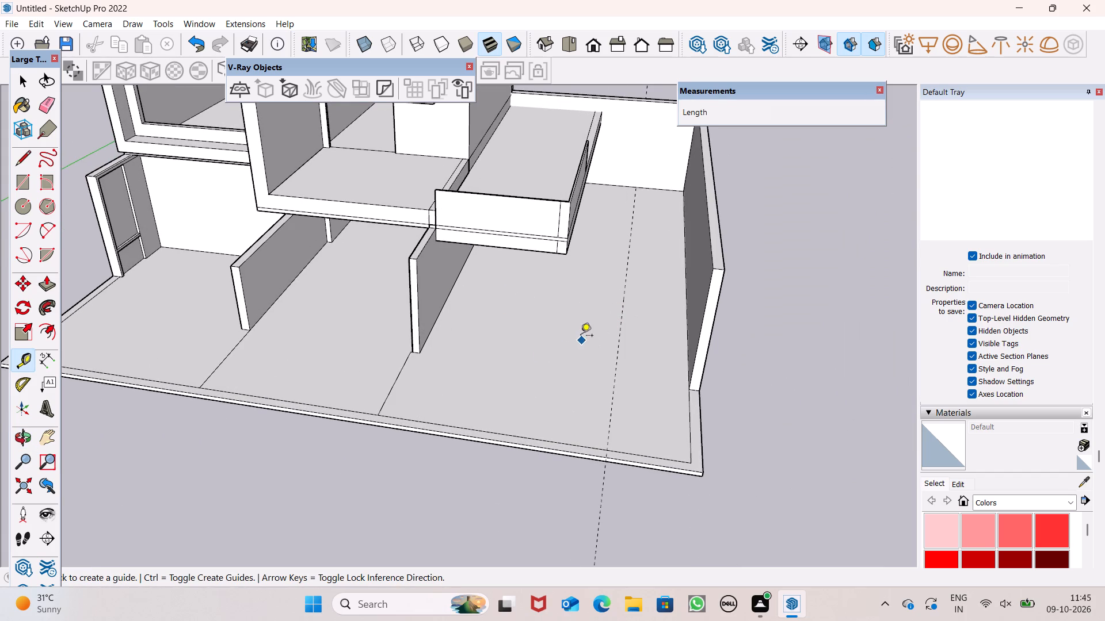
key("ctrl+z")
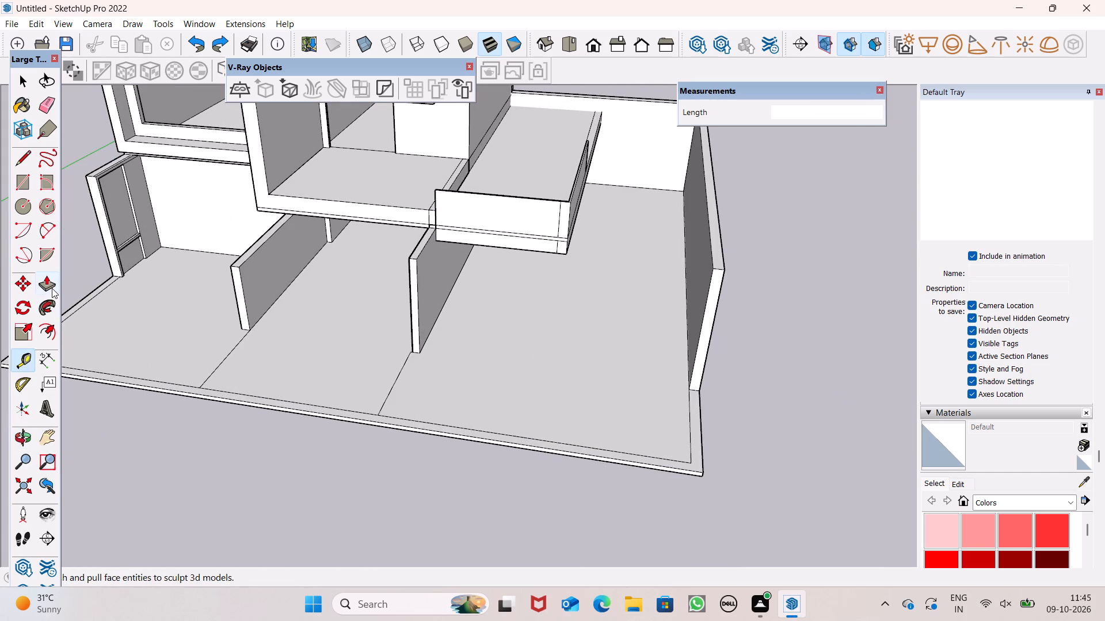
Draw a narrow rectangle about 6' 6" by 6 1/2" on the floor between the partition beneath the balcony and the outer side wall.
left_click(29, 177)
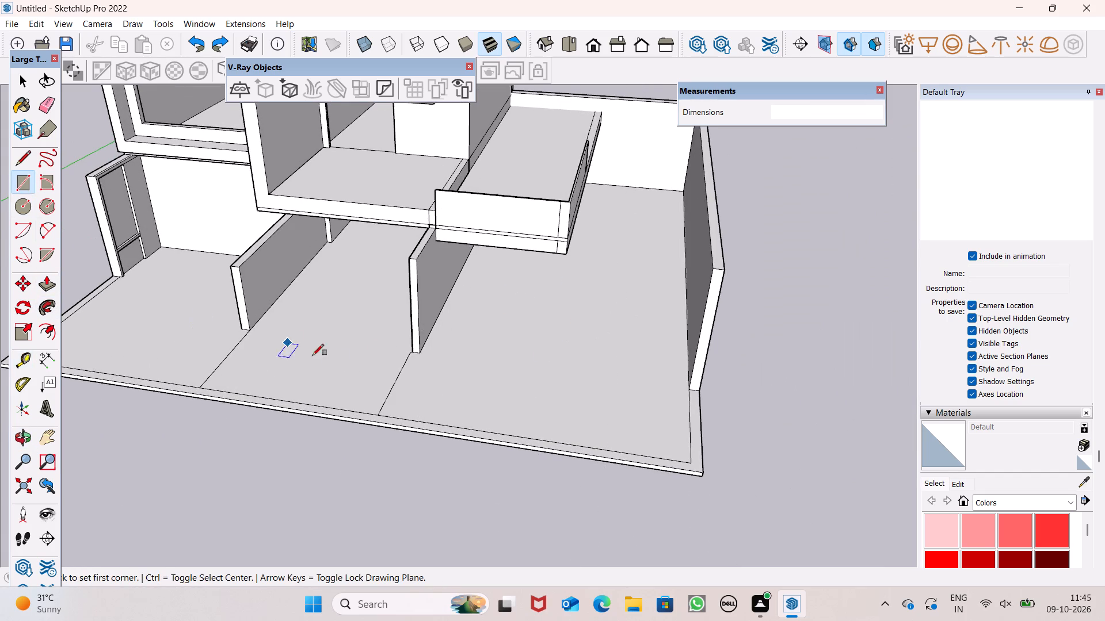
scroll(401, 350, "up", 5)
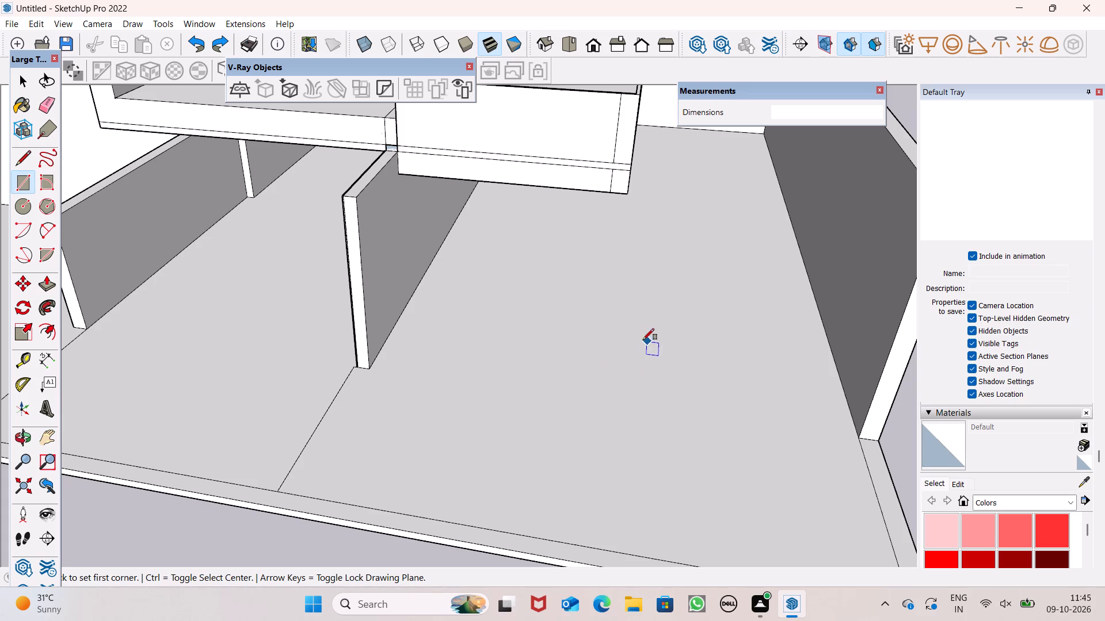
left_click(611, 313)
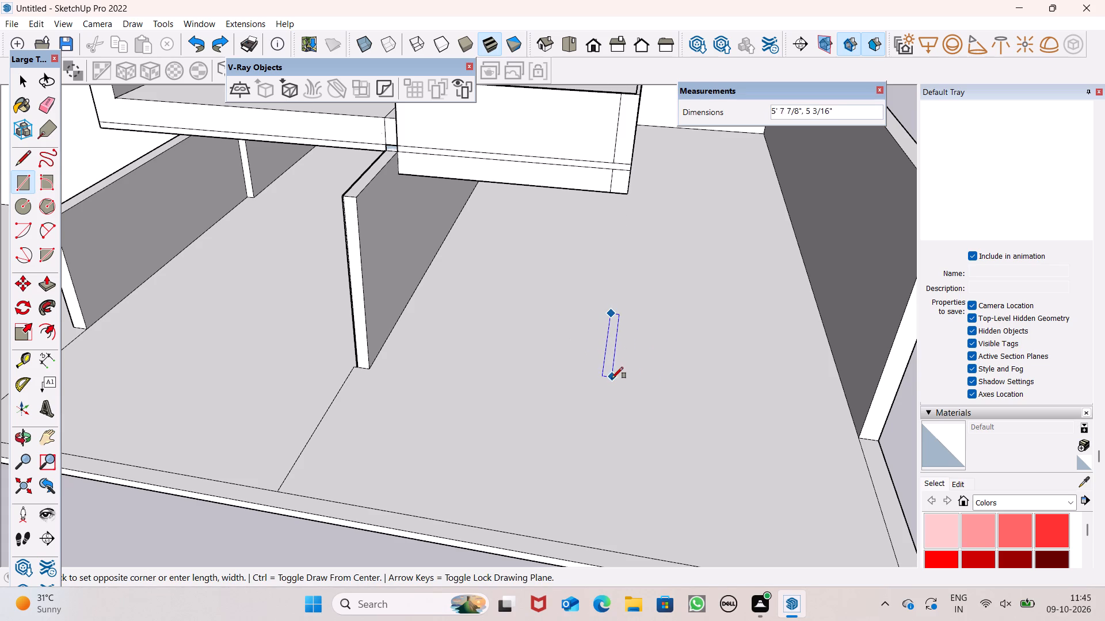
left_click(613, 389)
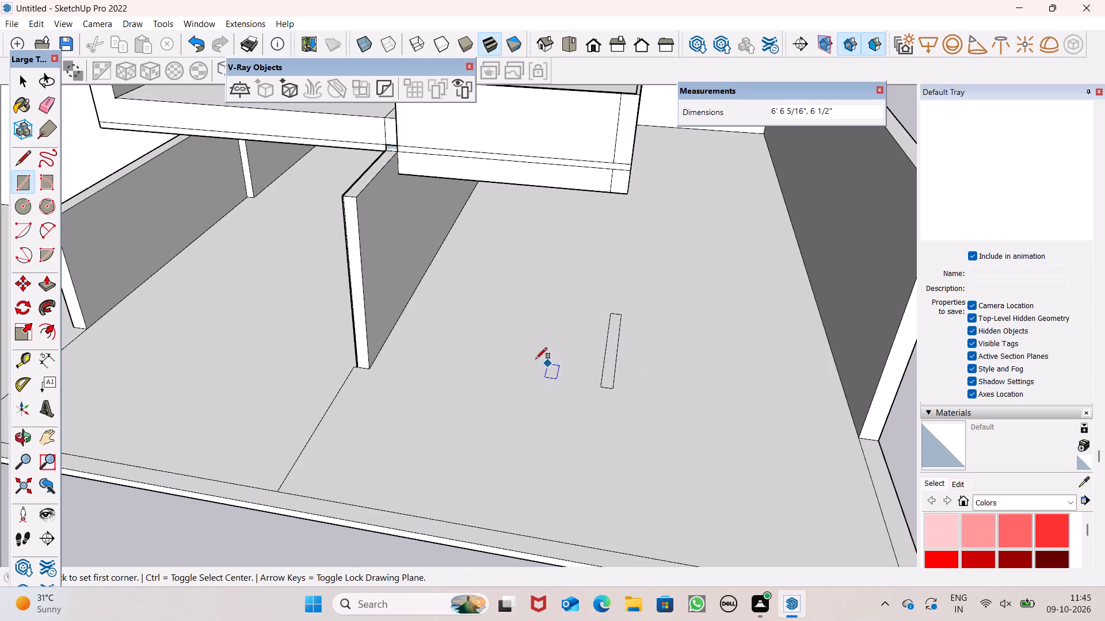
key("space")
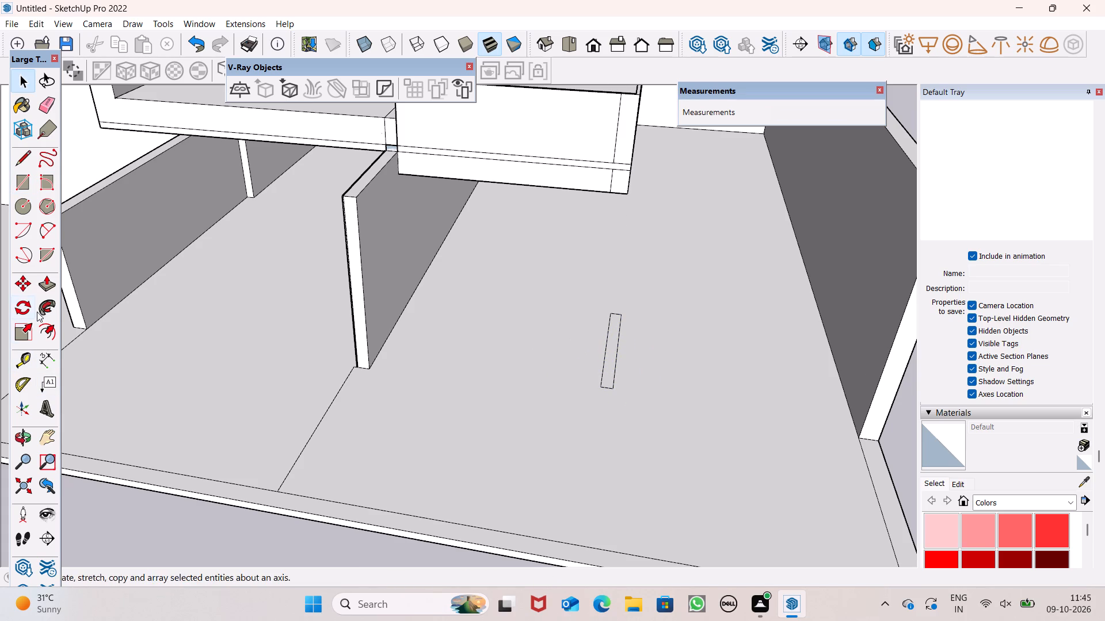
Push/Pull the narrow floor rectangle up about 5' 5" to form a short wall.
left_click(48, 282)
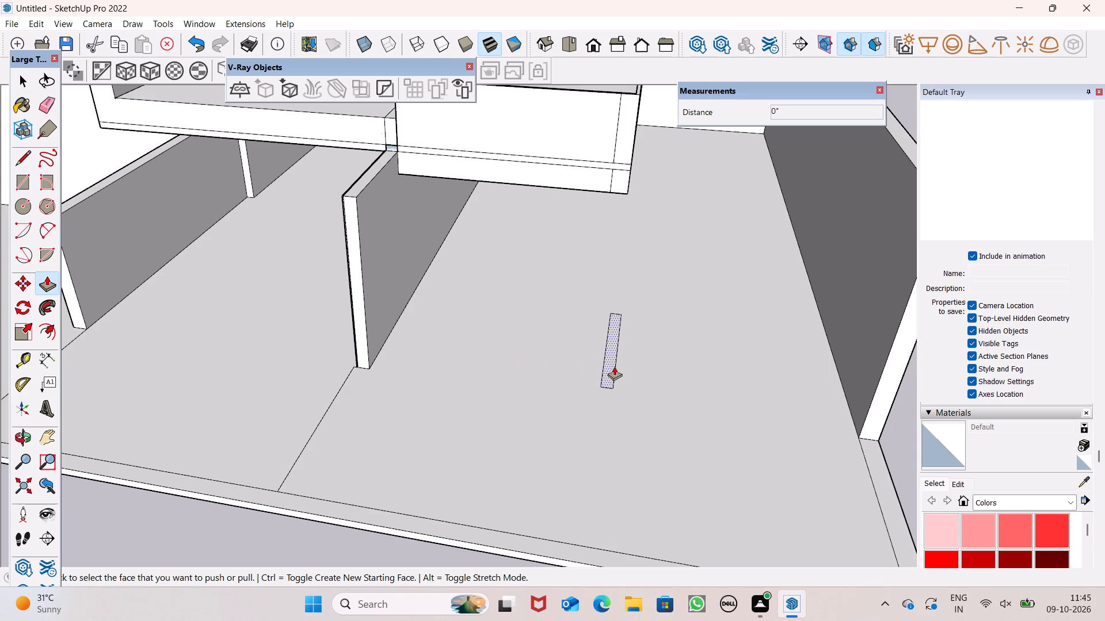
left_click_drag(606, 369, 559, 260)
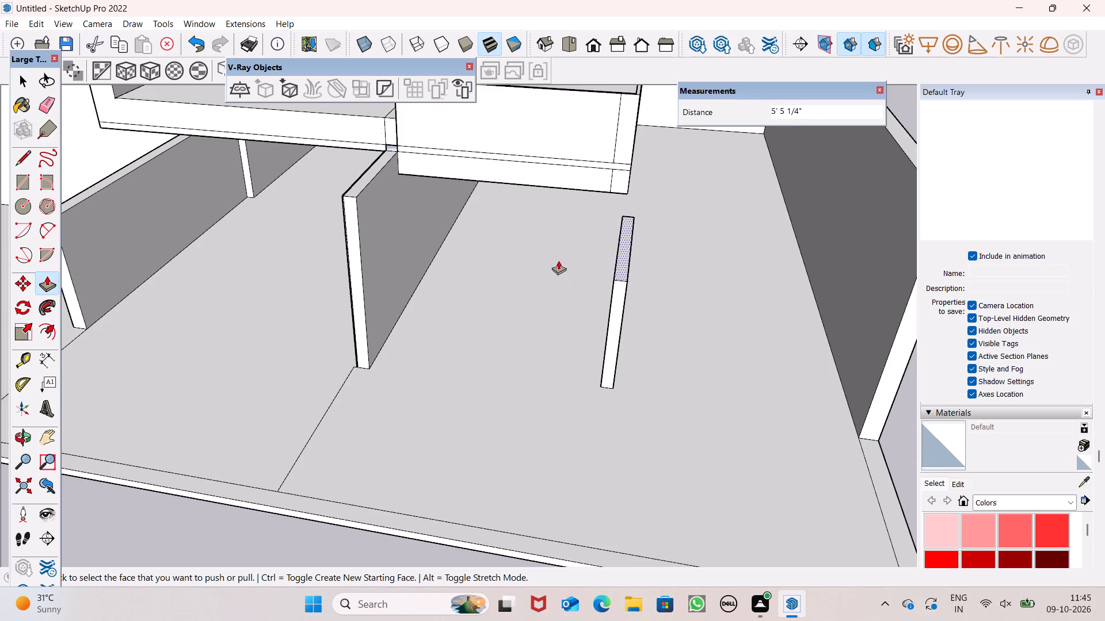
Push/Pull the short wall's rear end face about 25' 6" toward the back of the house.
scroll(646, 332, "down", 4)
middle_click_drag(646, 339, 622, 213)
scroll(773, 114, "down", 2)
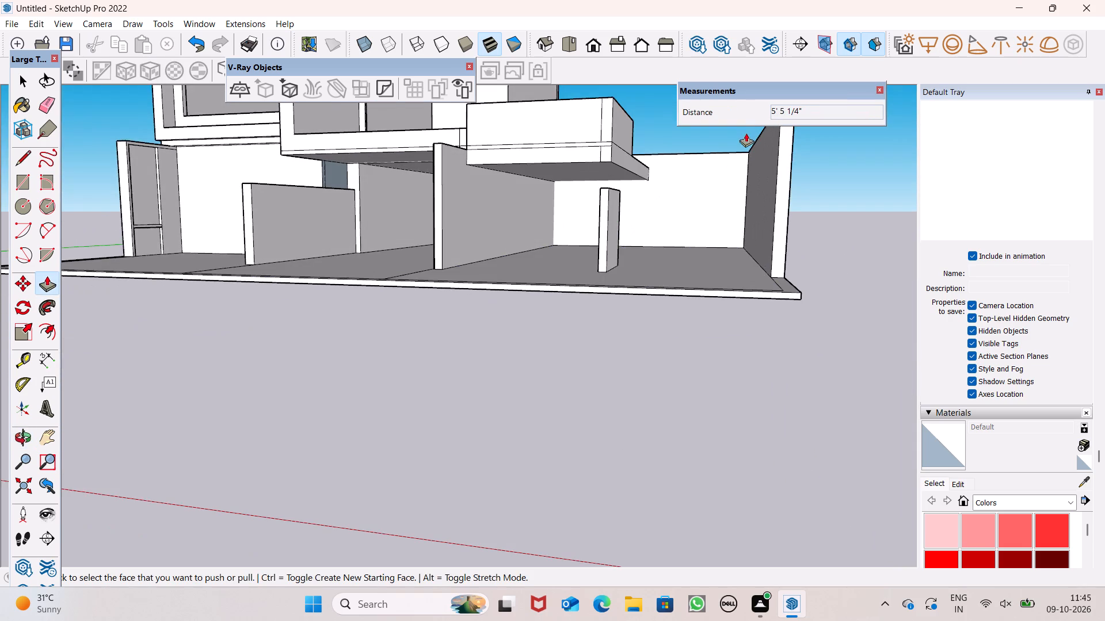
scroll(721, 182, "down", 3)
middle_click_drag(714, 202, 368, 373)
scroll(388, 356, "up", 3)
middle_click_drag(402, 379, 200, 391)
scroll(199, 394, "up", 1)
scroll(352, 381, "up", 3)
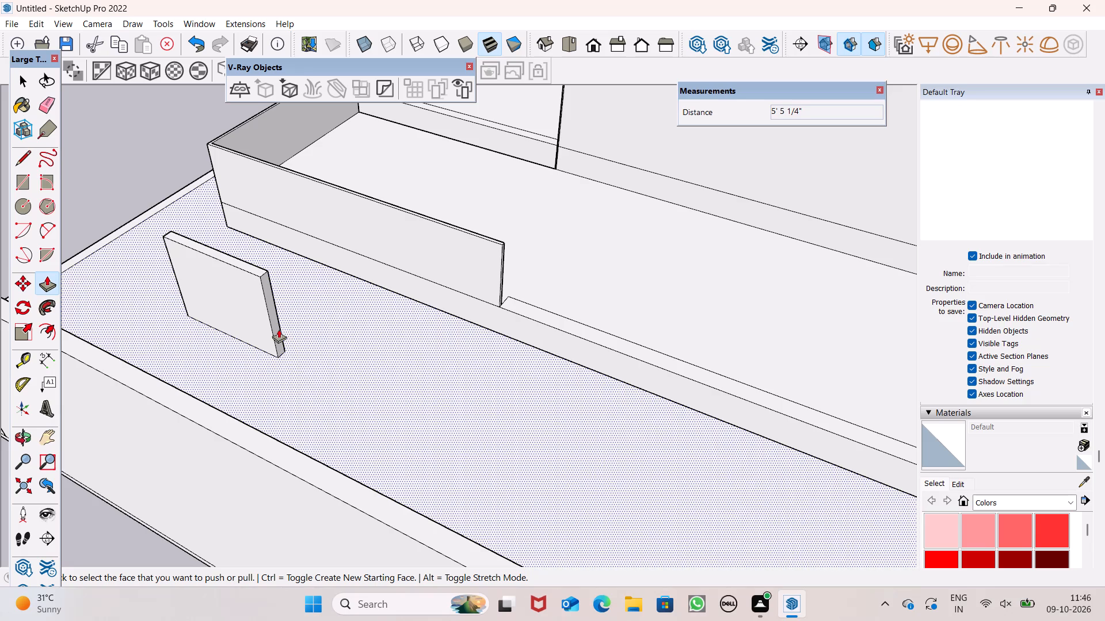
left_click_drag(277, 329, 750, 616)
Extend the new wall's rear end face about another 6' 10 1/2" to meet the back wall.
scroll(531, 364, "down", 4)
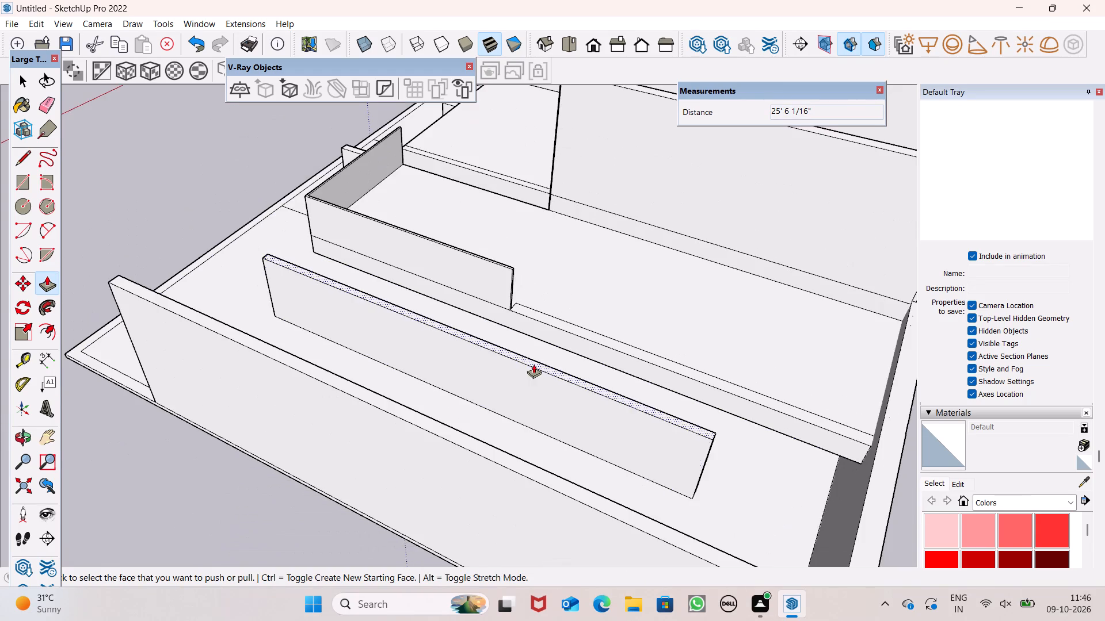
scroll(750, 492, "up", 3)
scroll(527, 359, "down", 2)
middle_click_drag(741, 473, 610, 458)
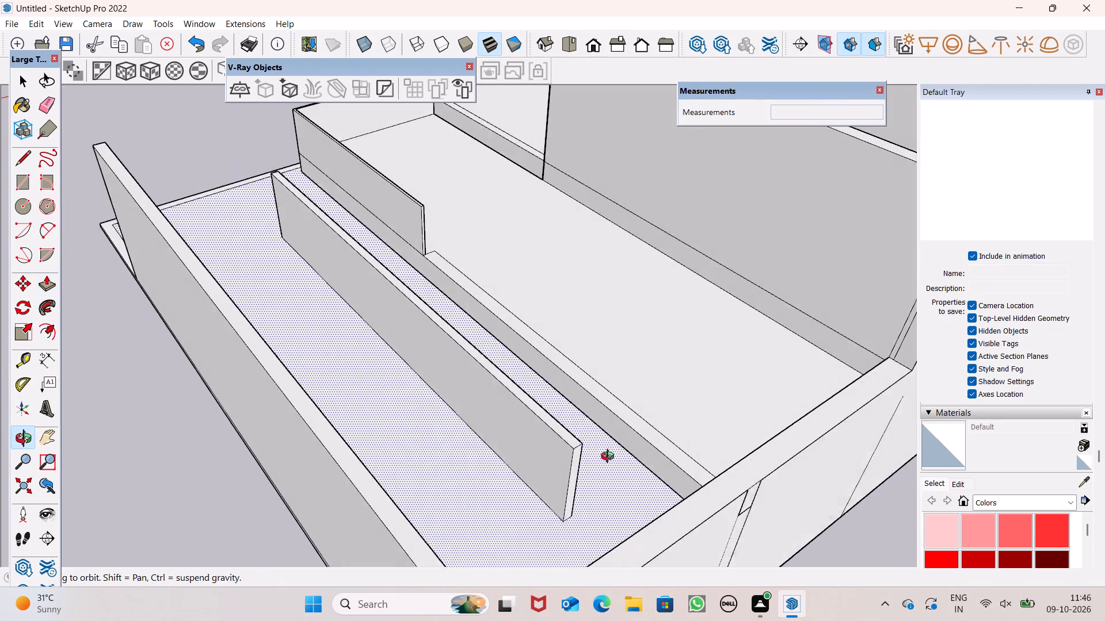
middle_click_drag(610, 458, 609, 457)
left_click_drag(568, 482, 603, 586)
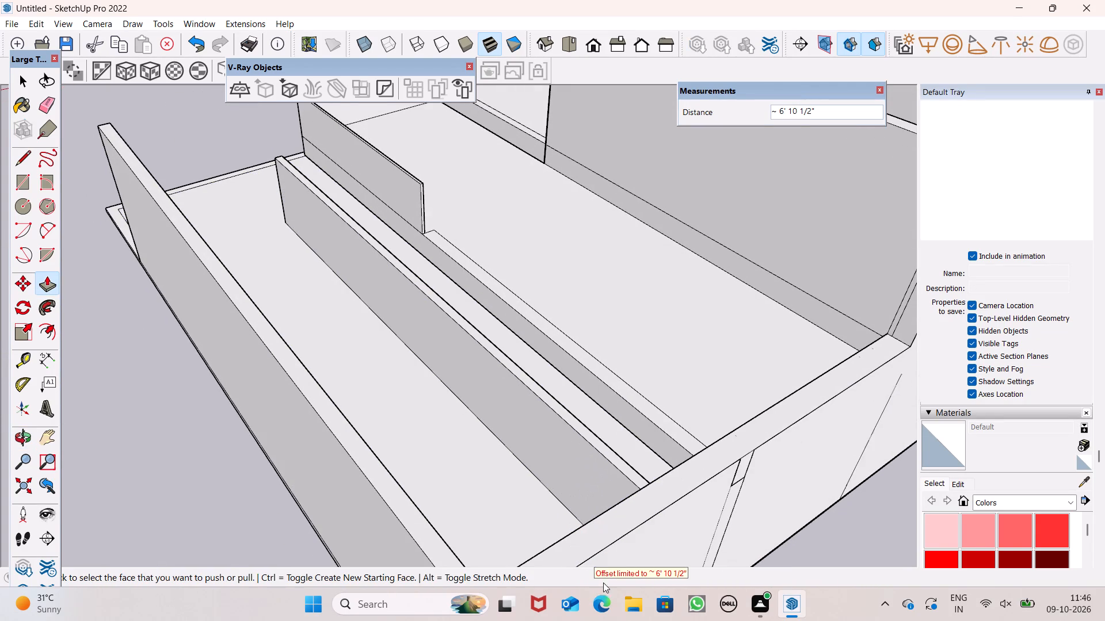
Draw a vertical guide line about 1' 9 3/16" down from the balcony slab's lower front outer corner, beside the new ground-floor wall.
scroll(600, 529, "down", 4)
middle_click_drag(618, 527, 837, 577)
scroll(612, 454, "down", 3)
middle_click_drag(616, 453, 973, 362)
scroll(973, 362, "up", 1)
middle_click_drag(445, 363, 641, 268)
scroll(532, 341, "up", 1)
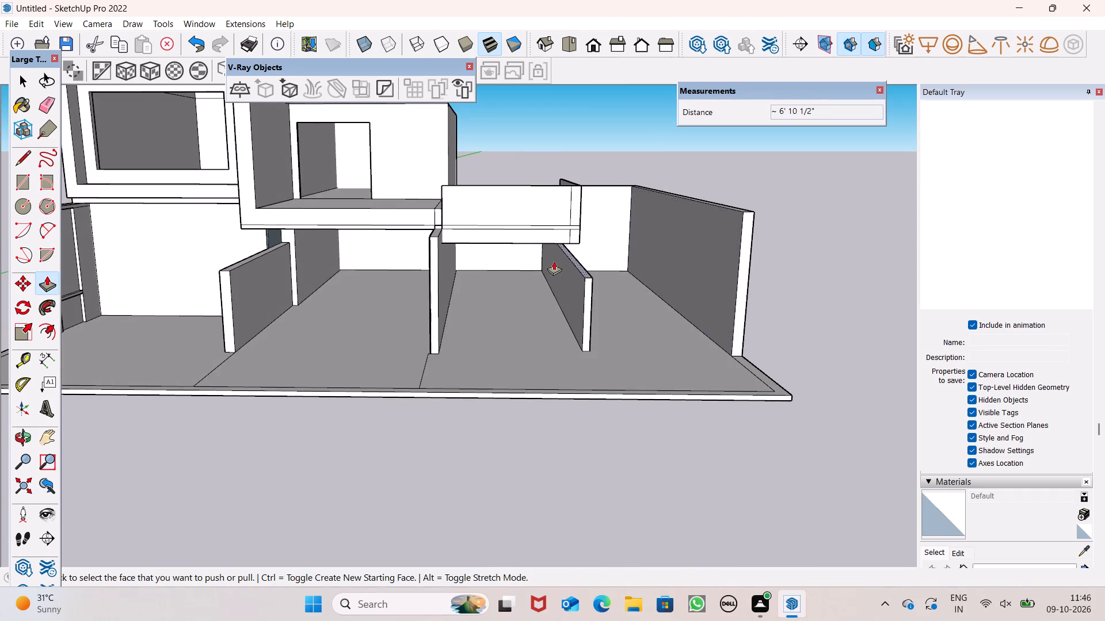
middle_click_drag(555, 259, 524, 402)
scroll(524, 402, "up", 4)
middle_click_drag(627, 401, 580, 400)
scroll(555, 381, "up", 1)
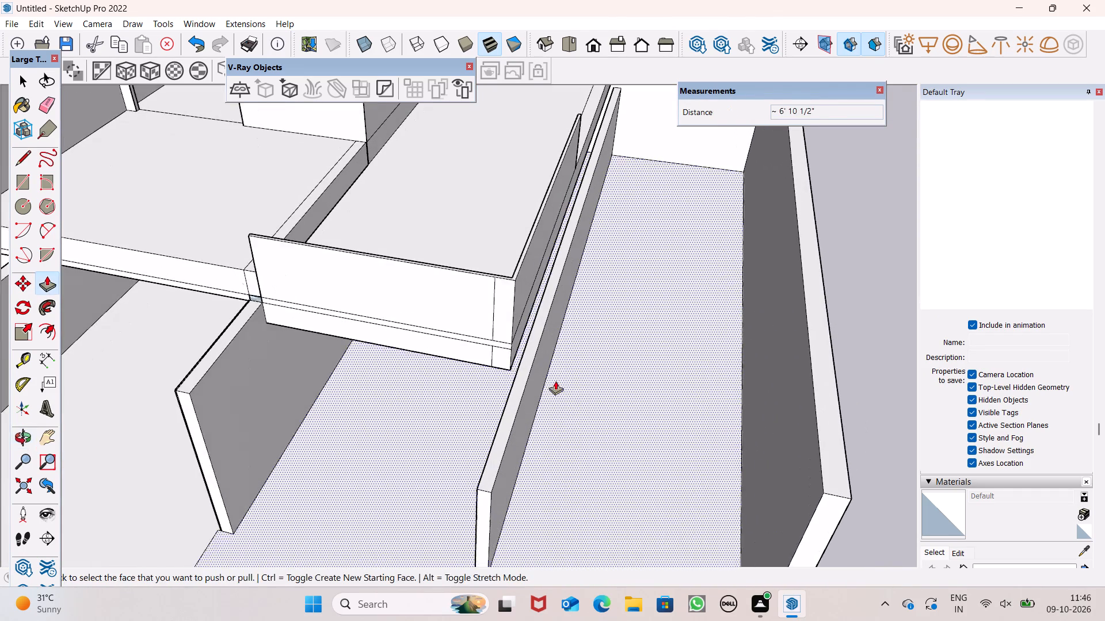
scroll(528, 385, "up", 3)
middle_click_drag(530, 392, 633, 274)
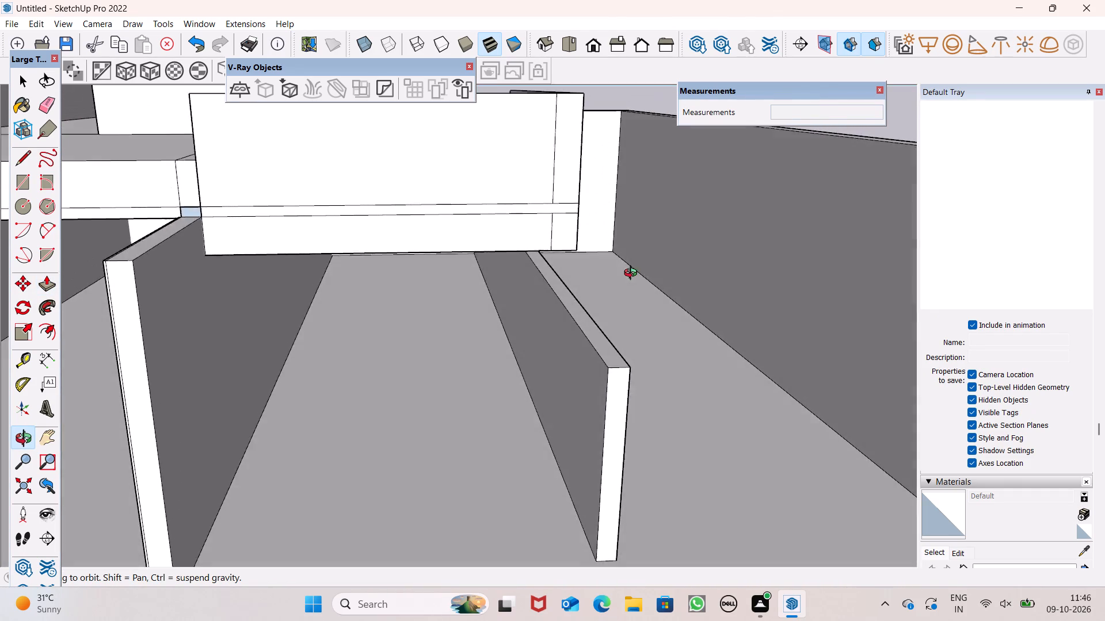
middle_click_drag(633, 274, 332, 372)
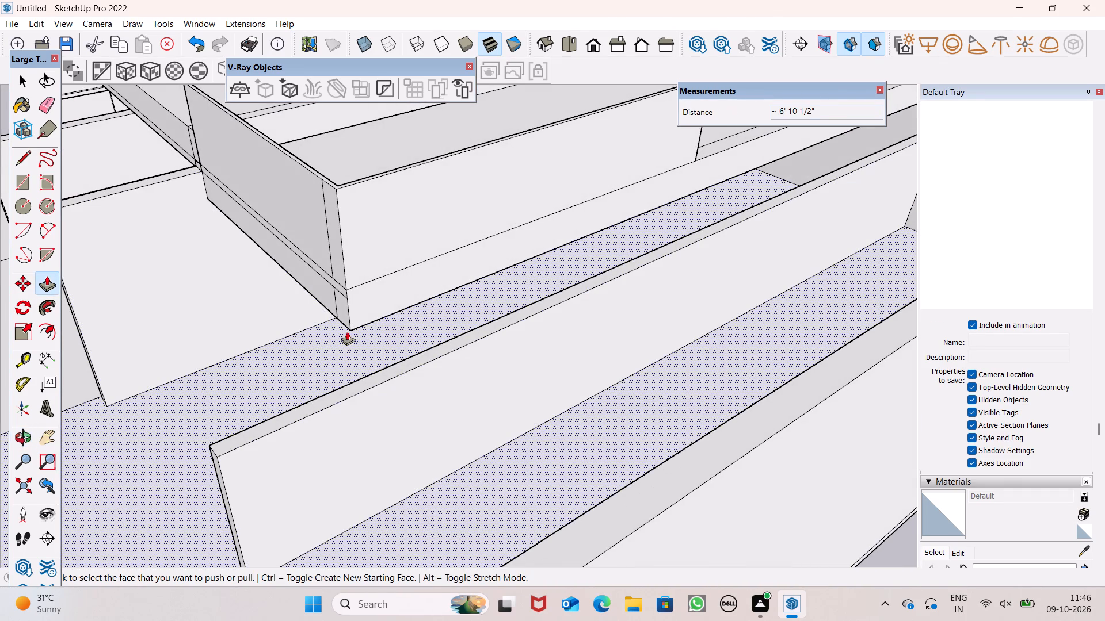
scroll(438, 358, "up", 1)
middle_click_drag(438, 360, 416, 339)
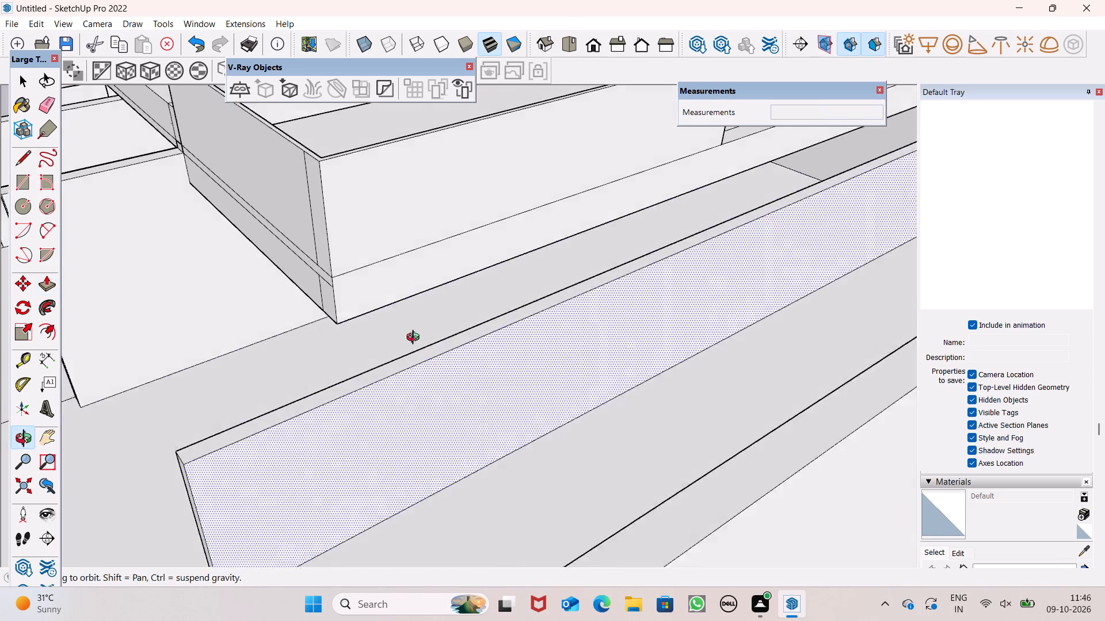
middle_click_drag(416, 339, 637, 312)
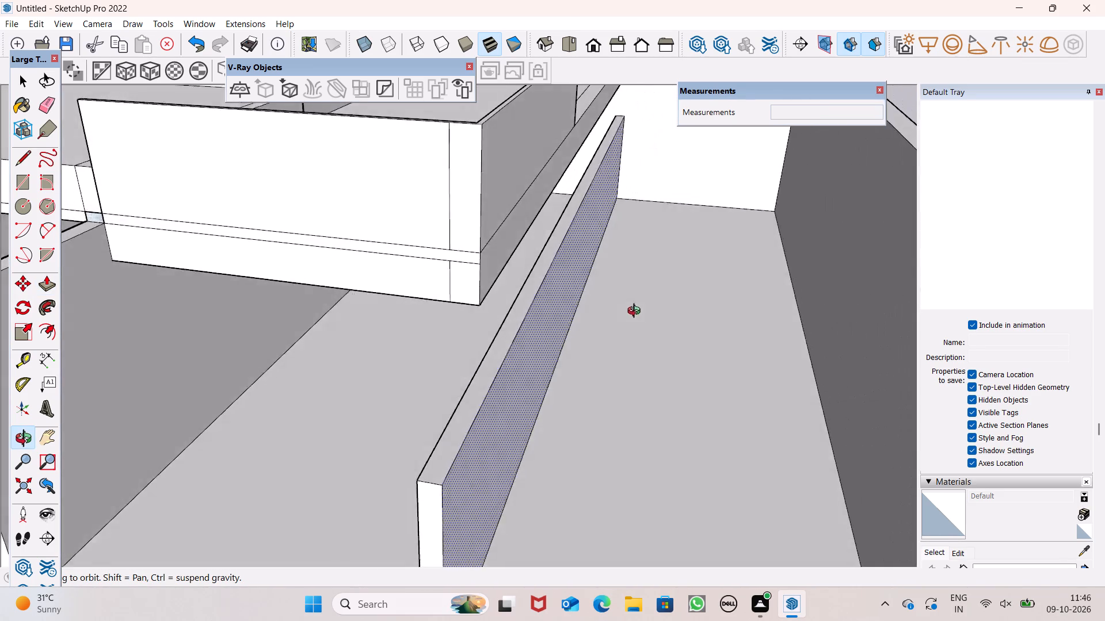
middle_click_drag(637, 312, 627, 361)
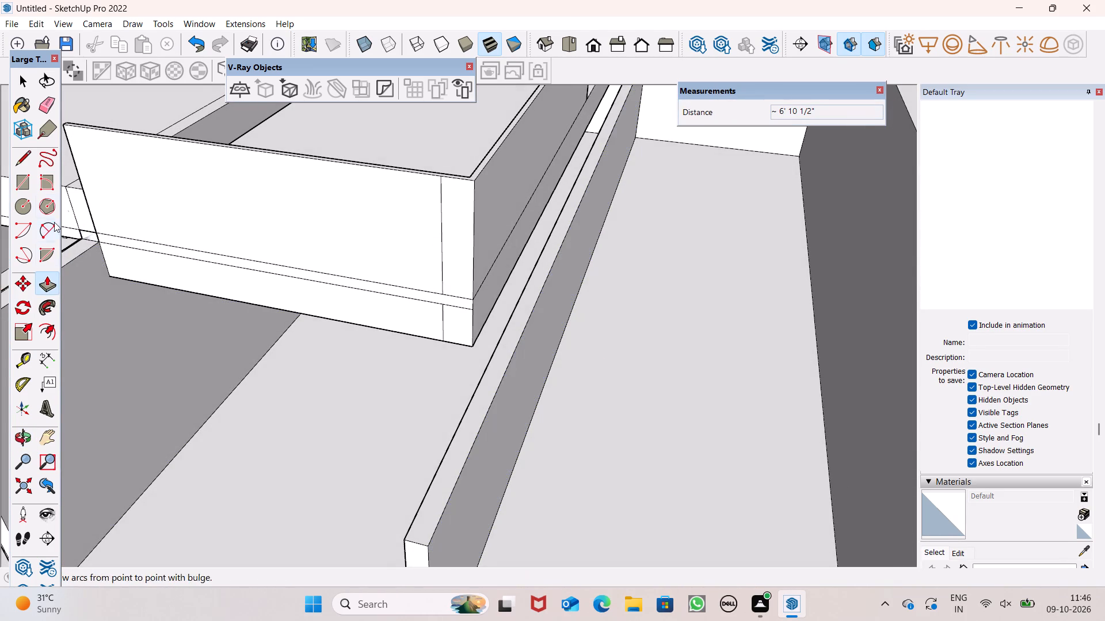
left_click(24, 157)
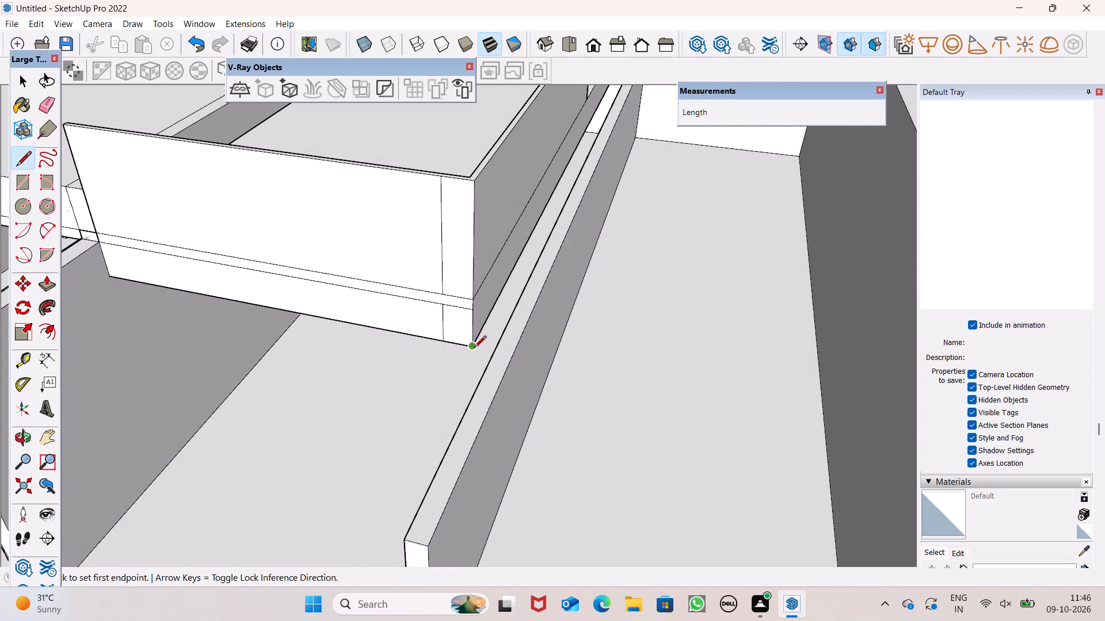
left_click(474, 346)
left_click(480, 402)
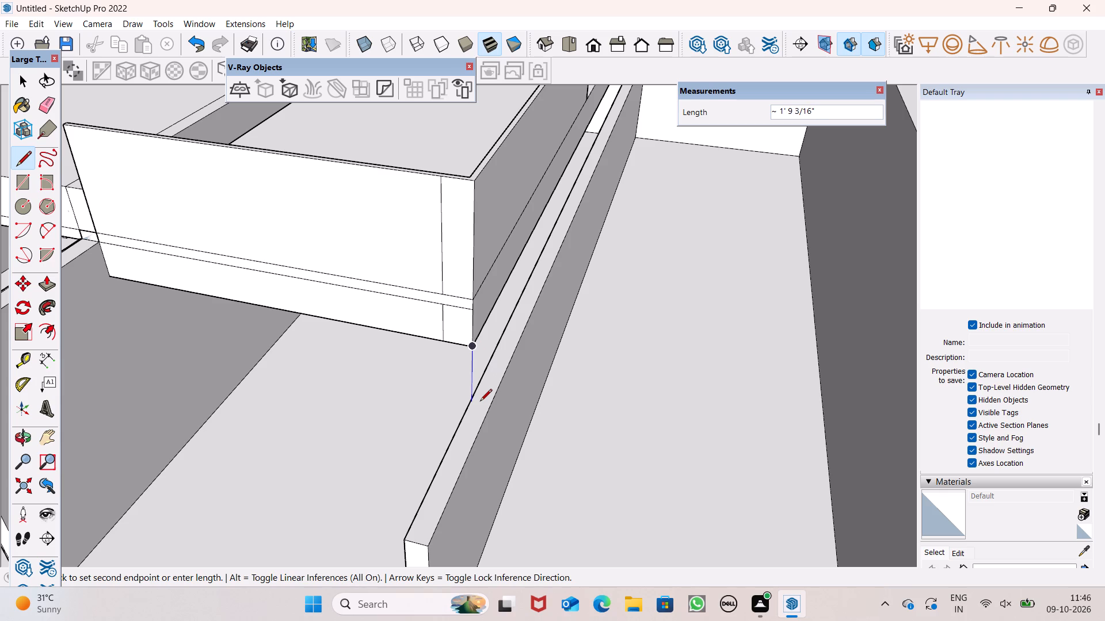
key("space")
Push/Pull the new wall's long side face slightly outward toward the partition beneath the balcony.
scroll(467, 462, "up", 1)
middle_click_drag(467, 464, 567, 427)
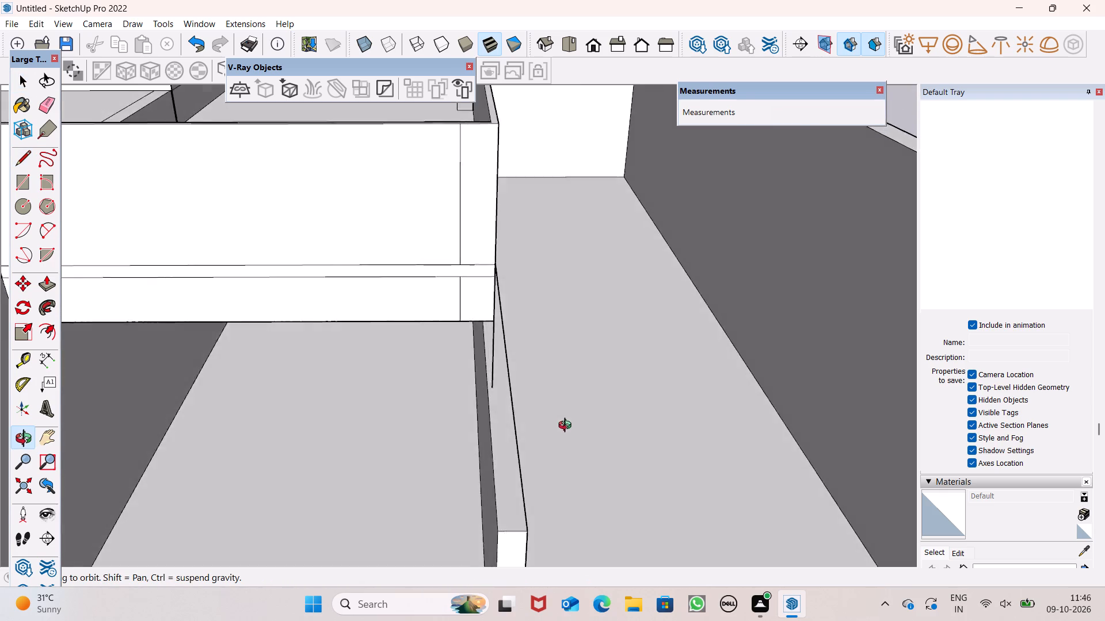
middle_click_drag(567, 427, 586, 398)
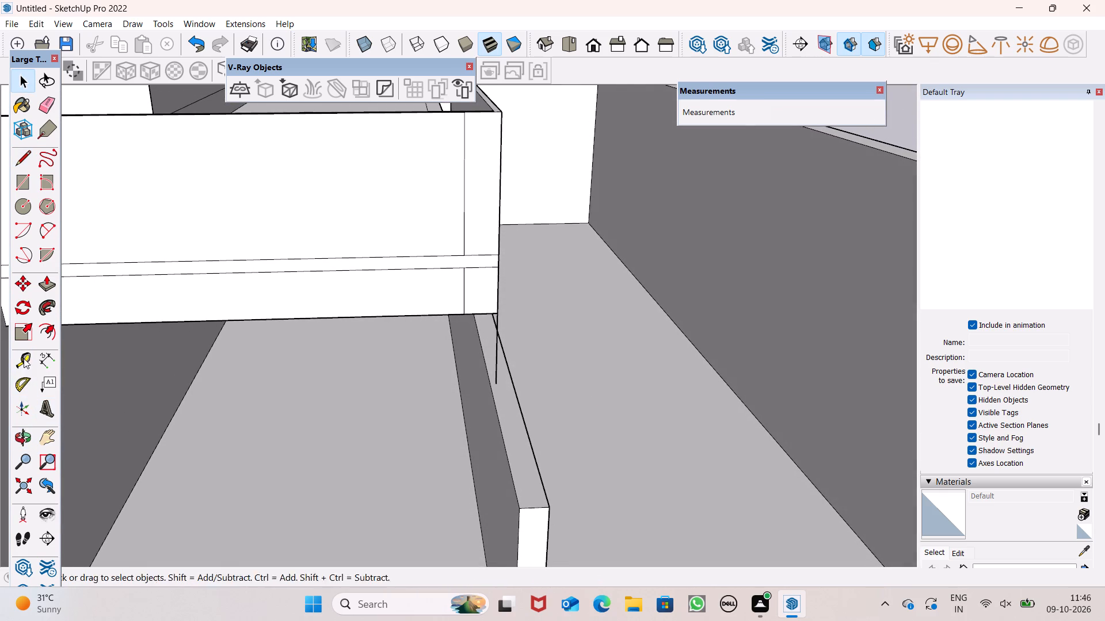
left_click(47, 282)
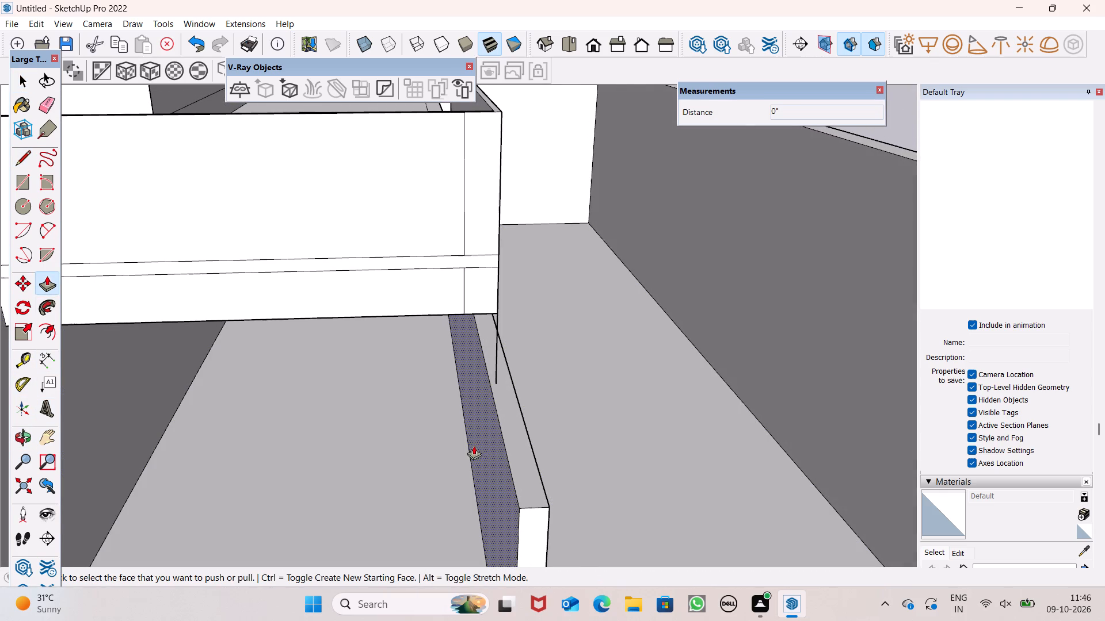
left_click_drag(483, 447, 468, 454)
Push/Pull the new wall's opposite long face, facing the outer side wall, inward about 5 5/8" toward the balcony corner's guide line.
scroll(558, 416, "down", 2)
scroll(620, 469, "down", 1)
middle_click_drag(621, 473, 612, 491)
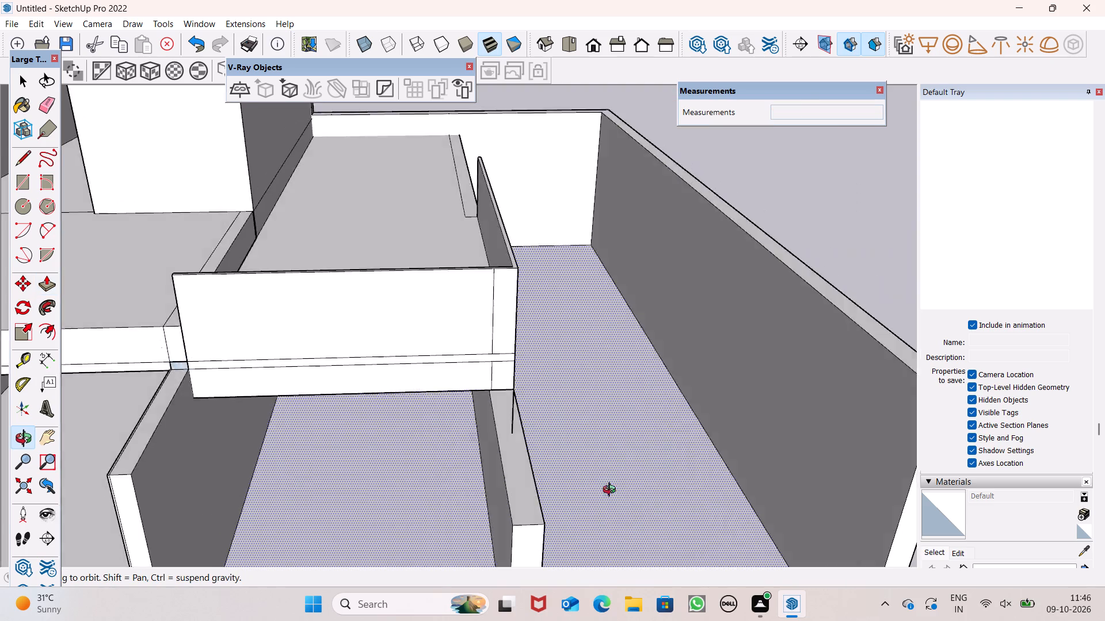
middle_click_drag(612, 491, 552, 492)
left_click_drag(403, 492, 391, 493)
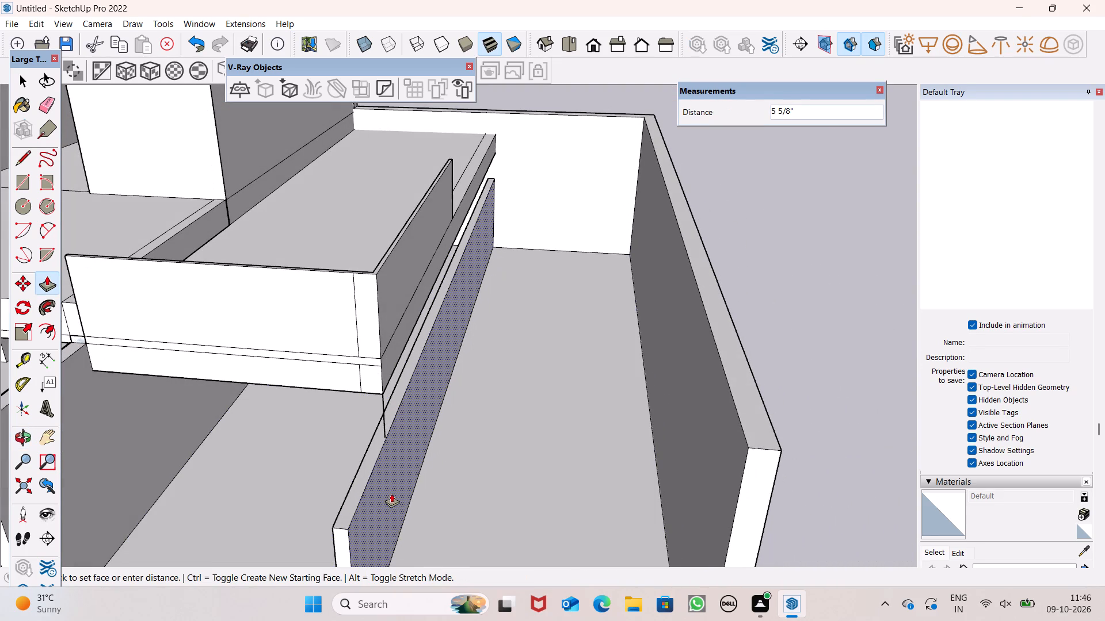
left_click_drag(391, 493, 393, 493)
Push/Pull the new wall's face on the partition side outward about 4 1/8" to thicken the wall.
scroll(470, 480, "down", 1)
middle_click_drag(489, 489, 559, 487)
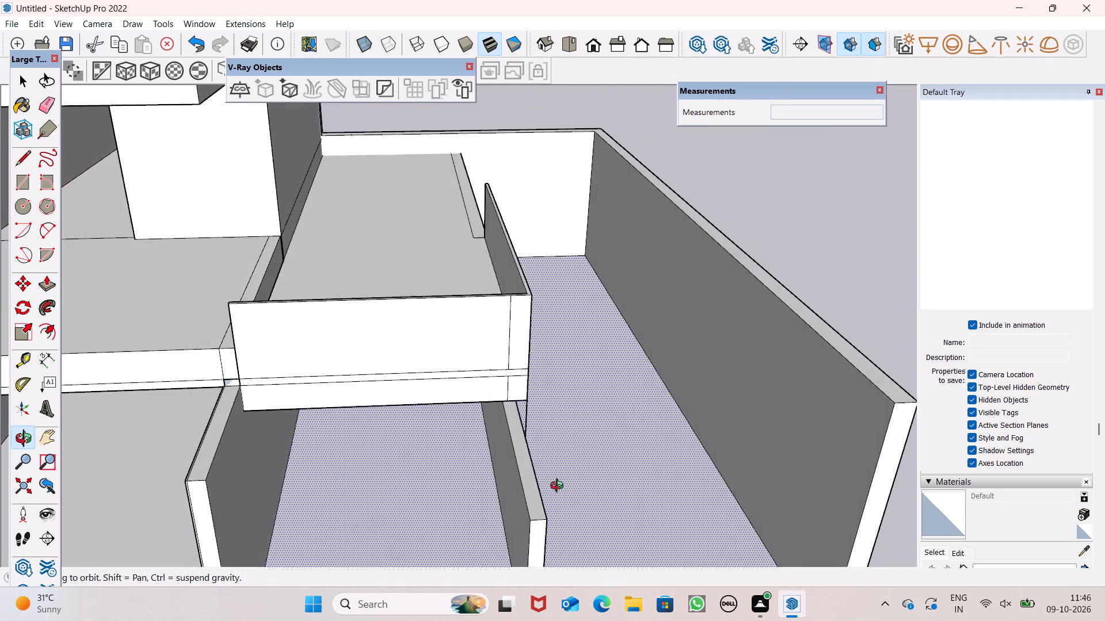
middle_click_drag(559, 487, 603, 462)
left_click_drag(623, 471, 616, 480)
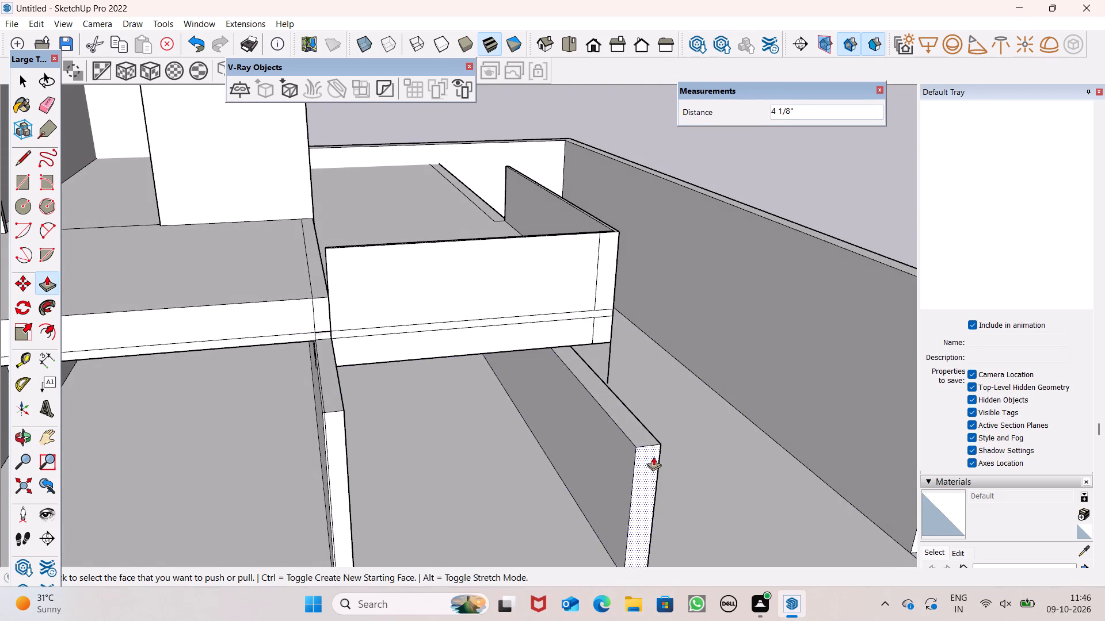
Erase the short vertical guide line hanging below the balcony slab's front outer corner.
scroll(653, 453, "down", 4)
middle_click_drag(688, 470, 612, 497)
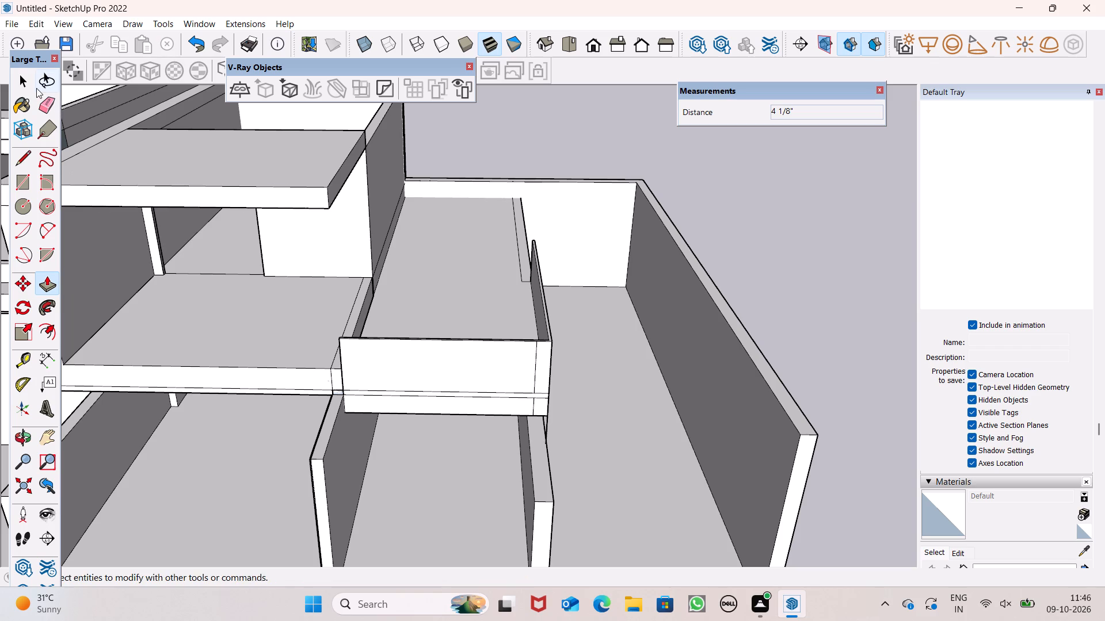
left_click(45, 105)
left_click_drag(555, 430, 552, 429)
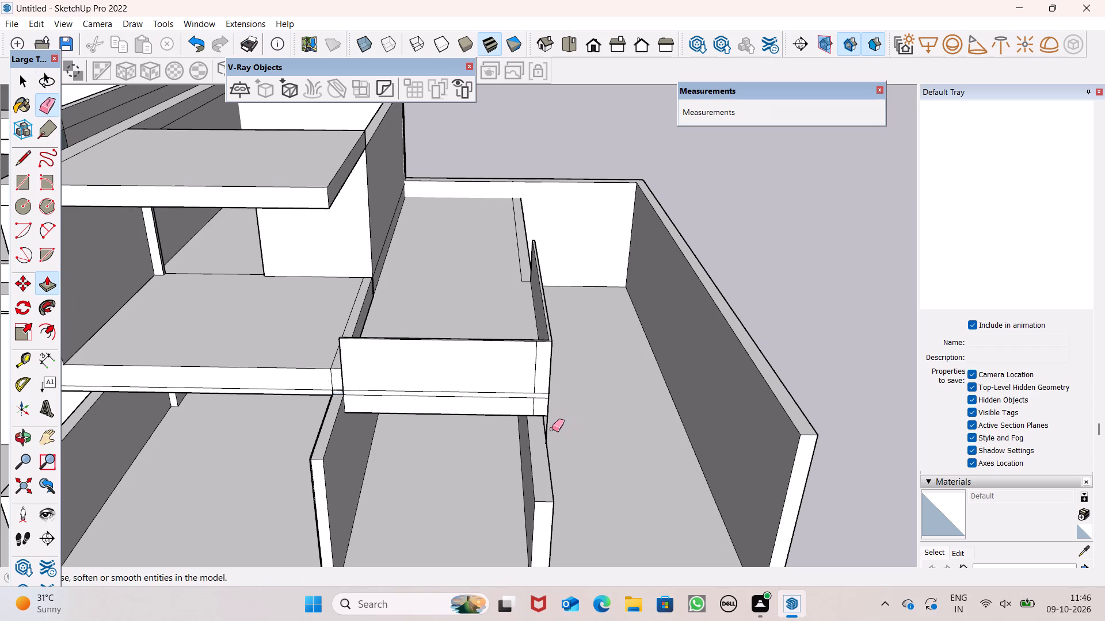
left_click_drag(552, 429, 546, 426)
key("ctrl+z")
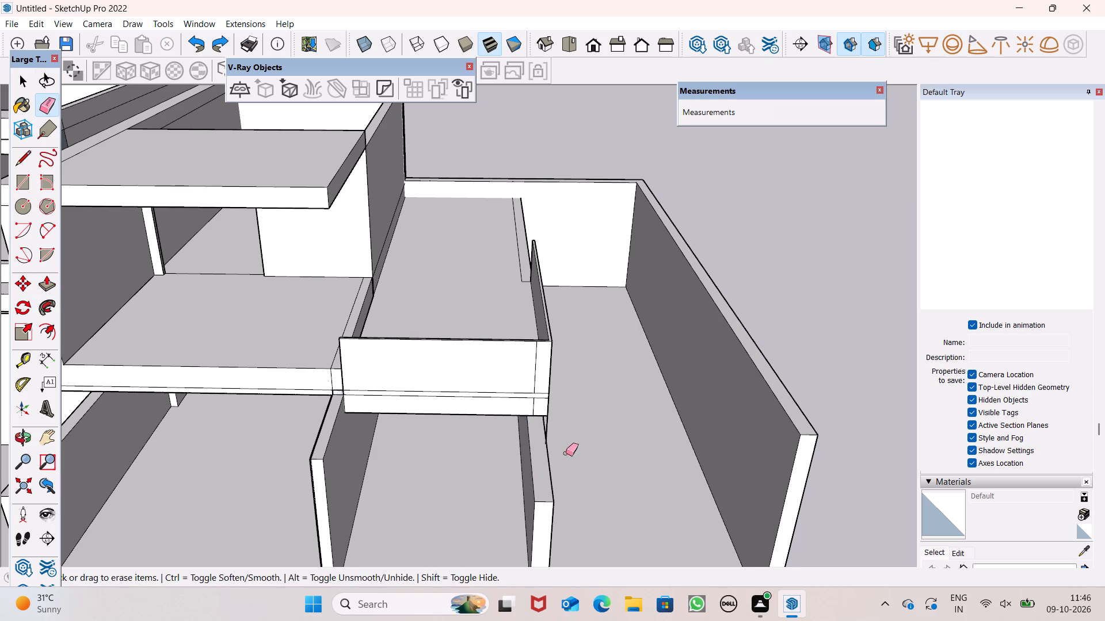
middle_click_drag(566, 455, 526, 444)
scroll(521, 430, "up", 10)
left_click_drag(423, 423, 430, 415)
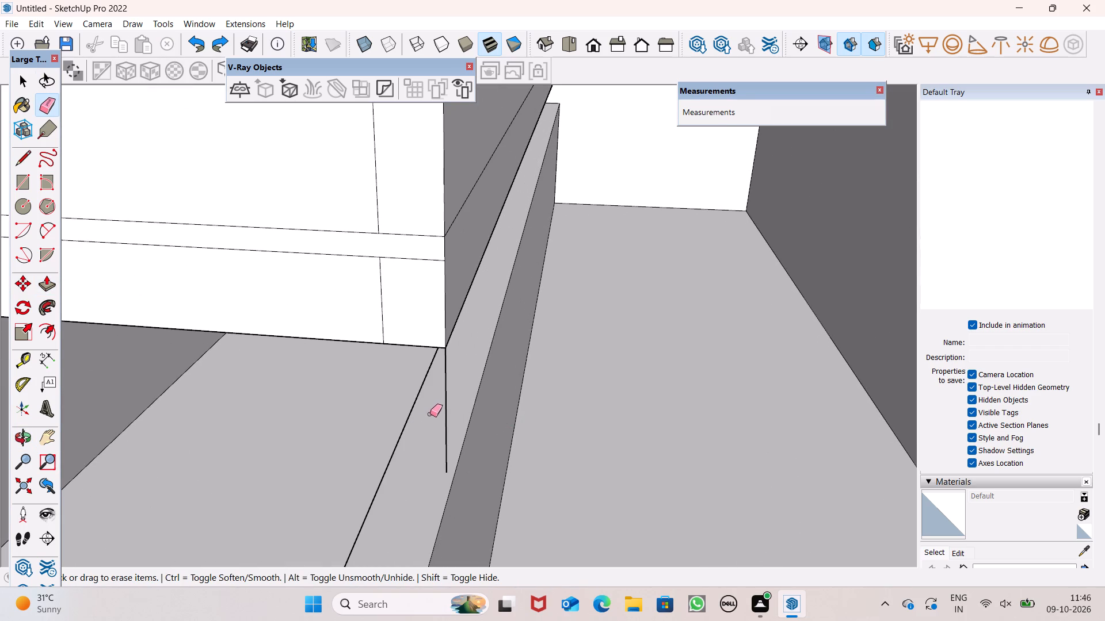
left_click_drag(435, 405, 416, 410)
scroll(462, 382, "down", 3)
scroll(501, 359, "up", 1)
scroll(525, 367, "down", 7)
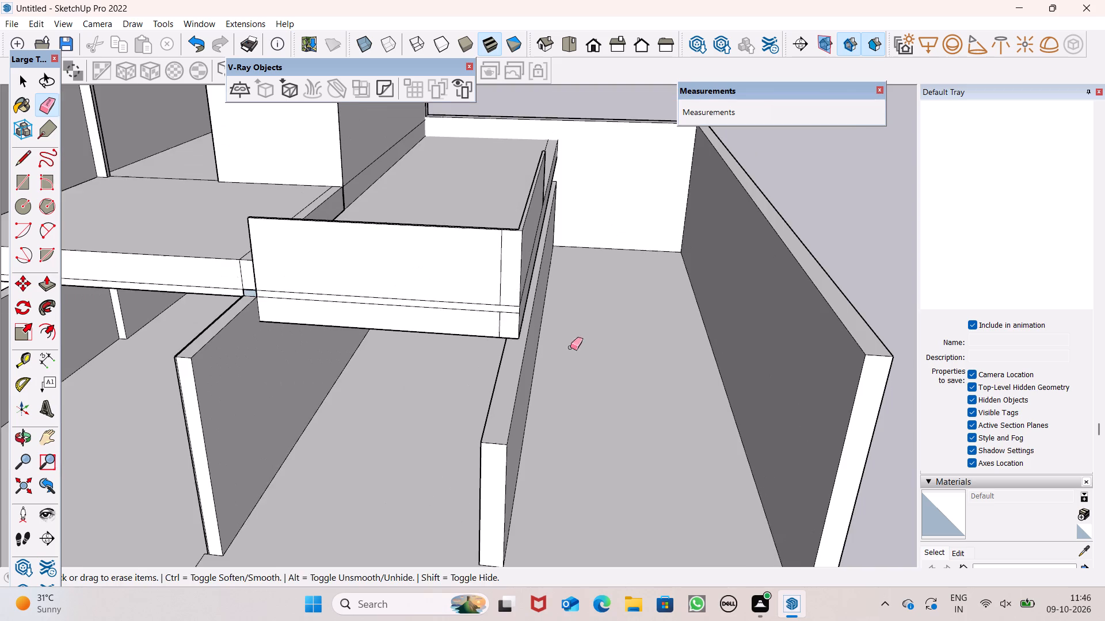
key("space")
Examine the whole house from several angles, checking the new wall against the balcony, partitions and outer side wall.
scroll(580, 349, "down", 5)
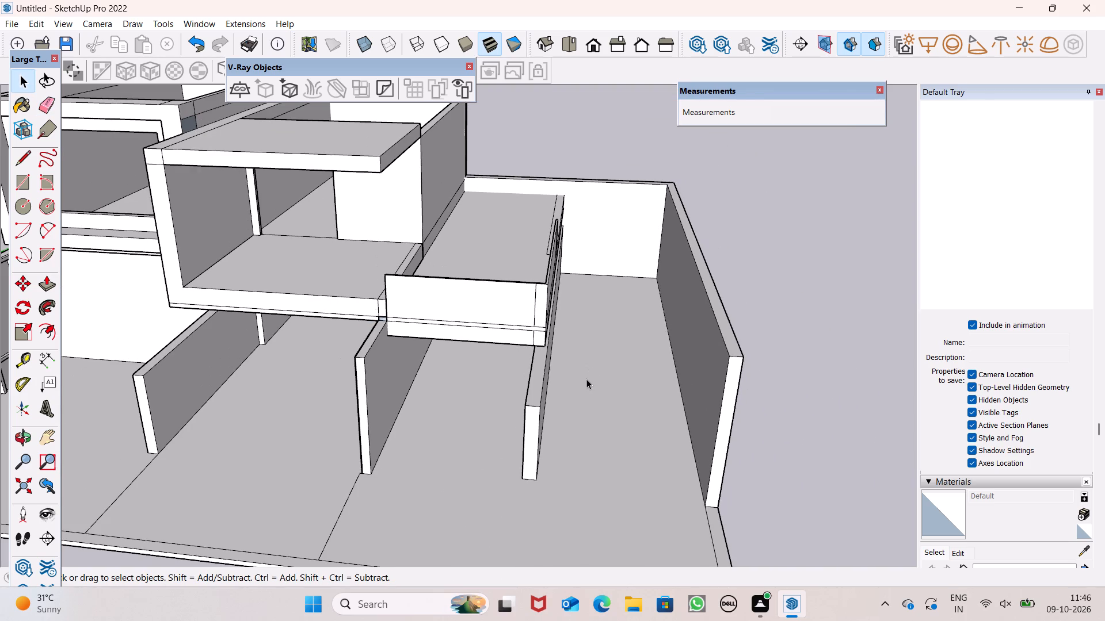
scroll(587, 378, "down", 5)
middle_click_drag(663, 371, 695, 308)
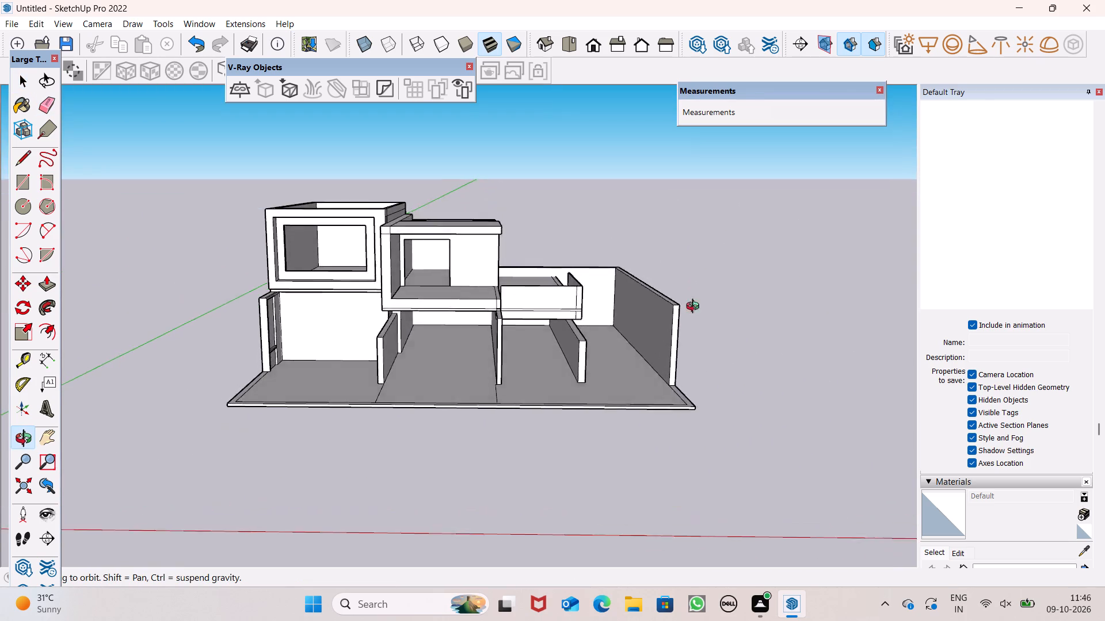
middle_click_drag(695, 308, 614, 318)
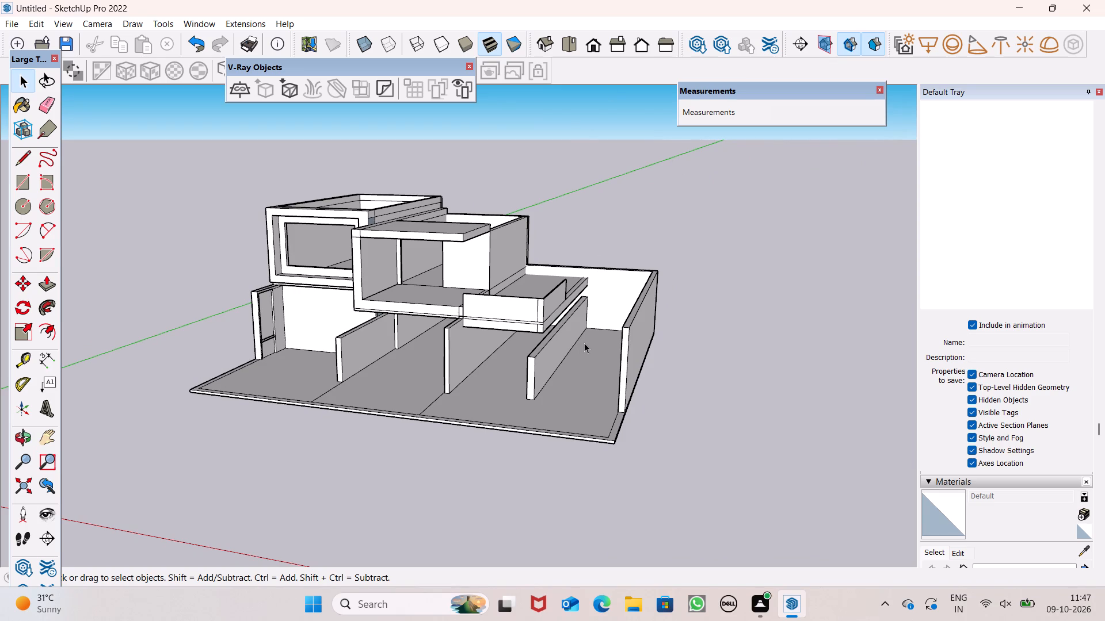
middle_click_drag(671, 368, 749, 370)
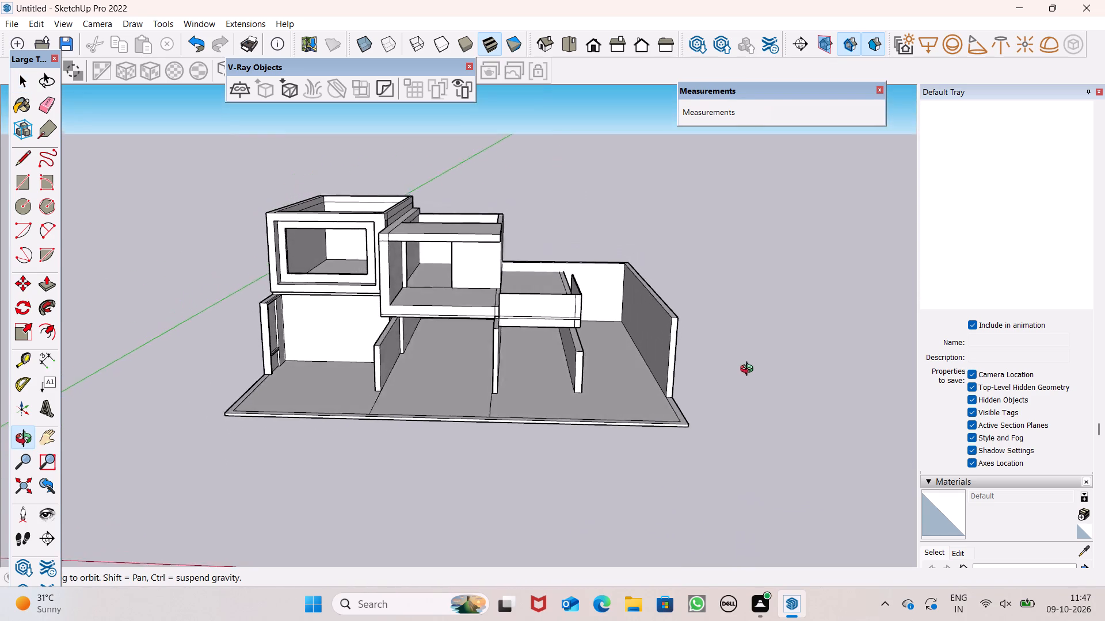
middle_click_drag(749, 370, 787, 363)
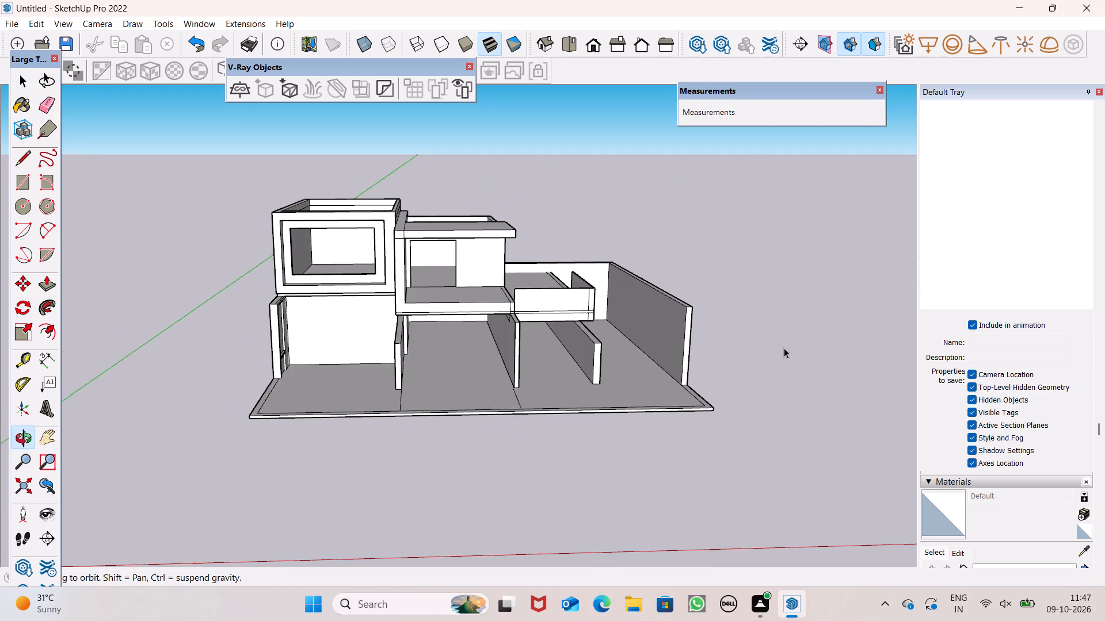
scroll(782, 315, "down", 4)
middle_click_drag(764, 338, 701, 425)
scroll(512, 353, "down", 2)
middle_click_drag(590, 415, 612, 435)
scroll(608, 435, "up", 1)
scroll(680, 401, "up", 7)
middle_click_drag(620, 349, 597, 358)
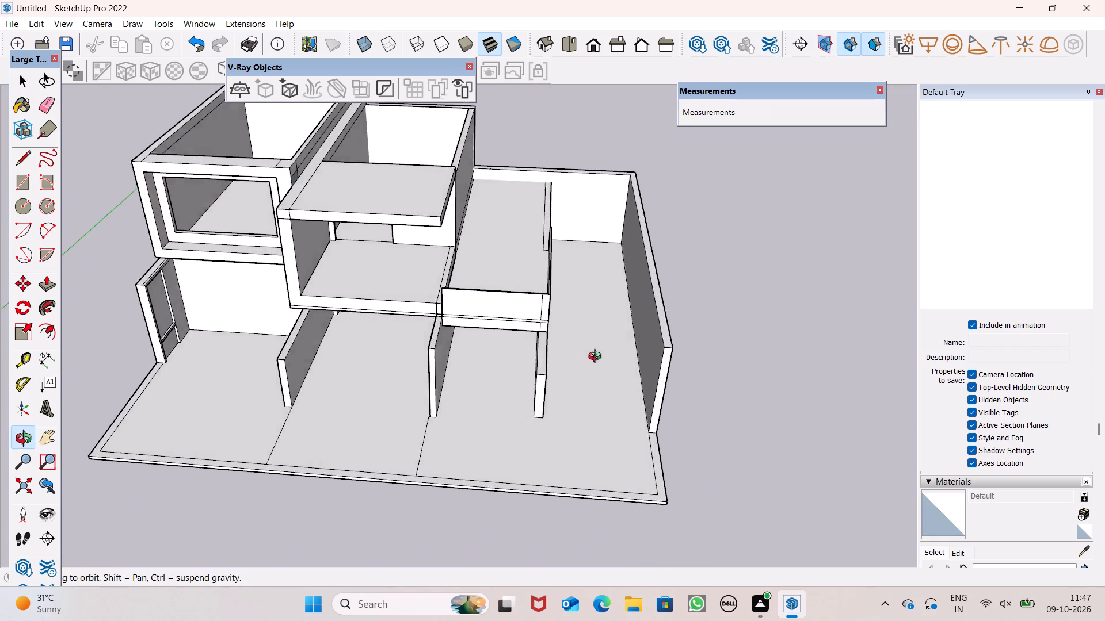
middle_click_drag(597, 358, 521, 353)
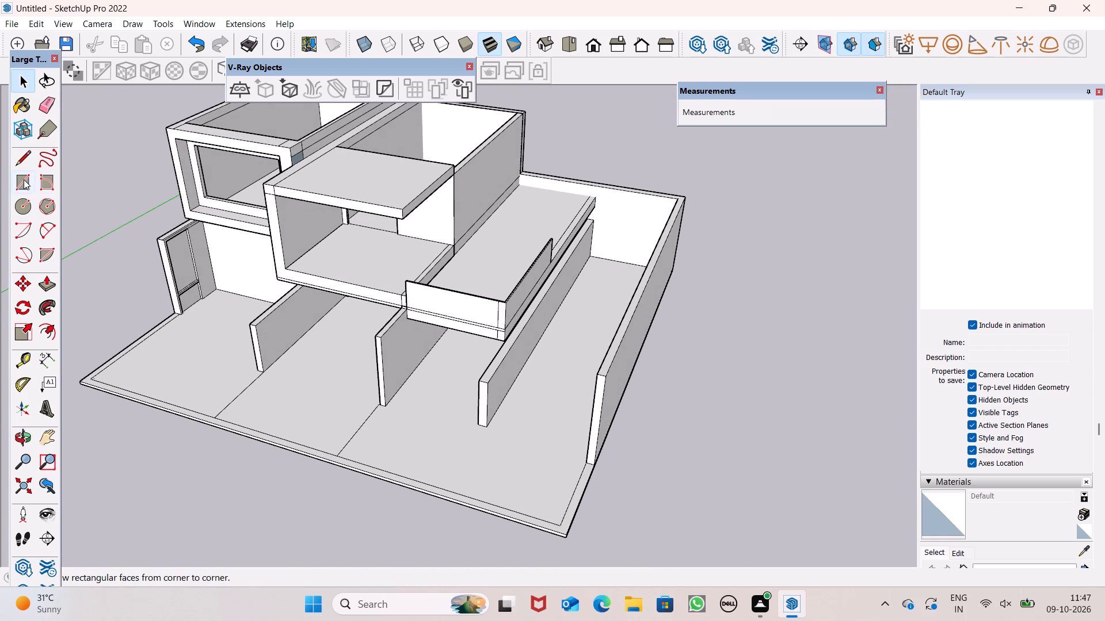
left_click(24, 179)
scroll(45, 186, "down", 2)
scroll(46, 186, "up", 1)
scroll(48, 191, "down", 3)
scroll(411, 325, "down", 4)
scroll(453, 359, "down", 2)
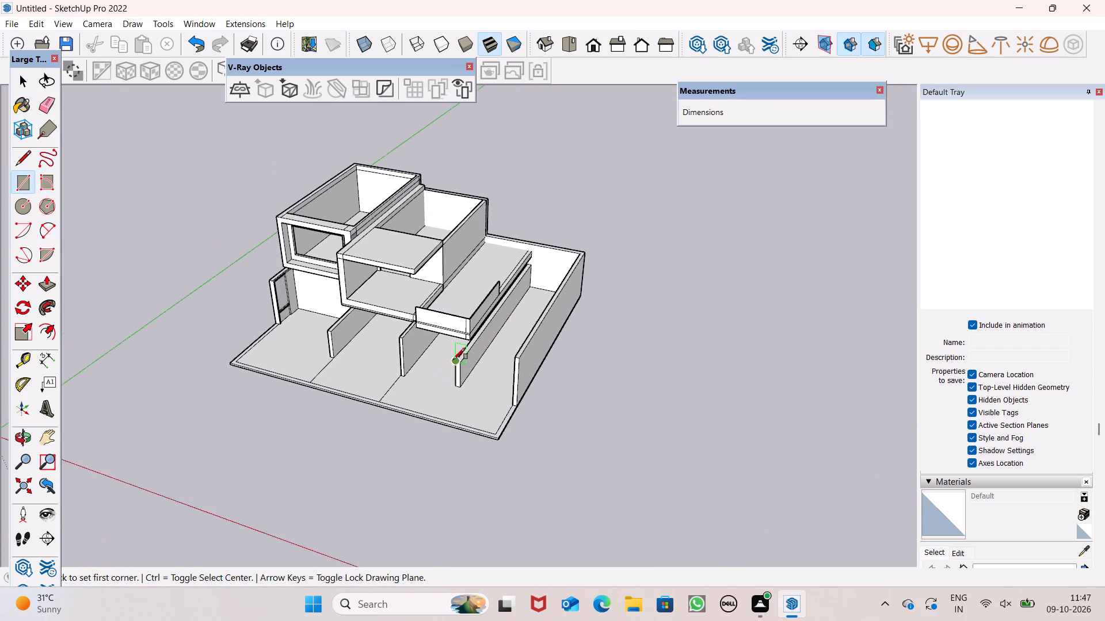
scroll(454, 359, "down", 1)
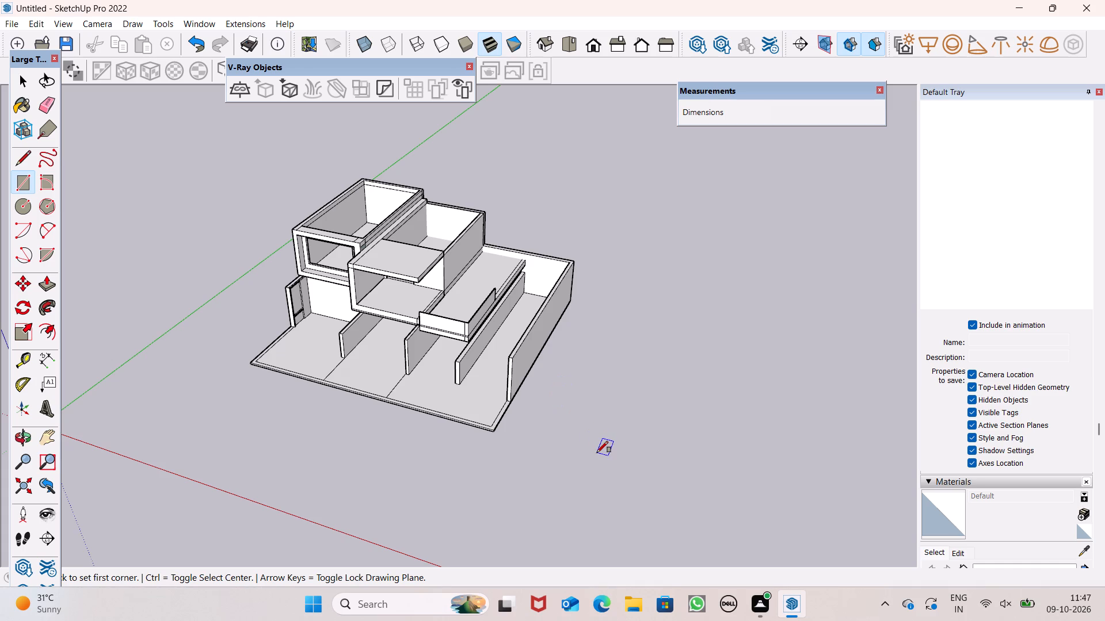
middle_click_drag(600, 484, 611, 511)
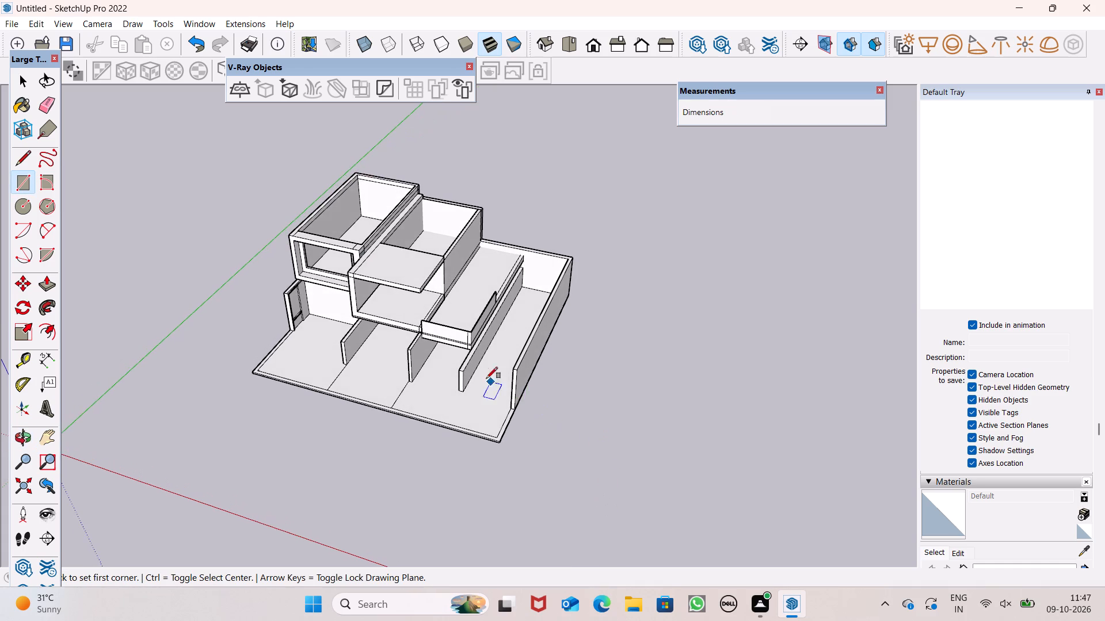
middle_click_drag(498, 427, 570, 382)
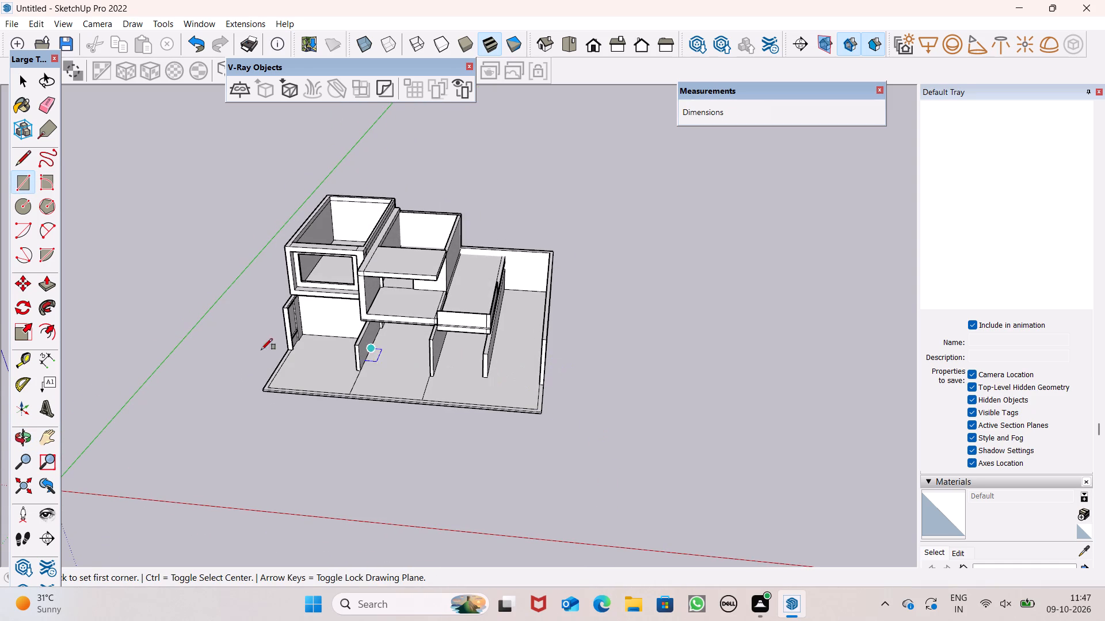
Push/Pull the outer side wall's front end face slightly forward to lengthen the wall.
left_click(28, 160)
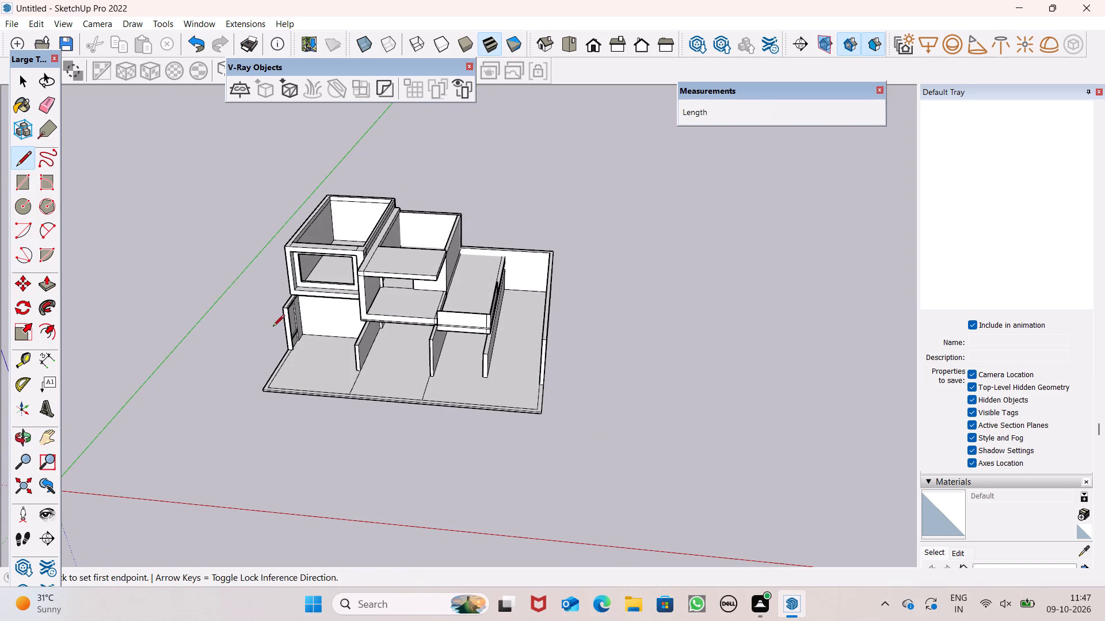
scroll(387, 373, "up", 5)
scroll(529, 384, "up", 6)
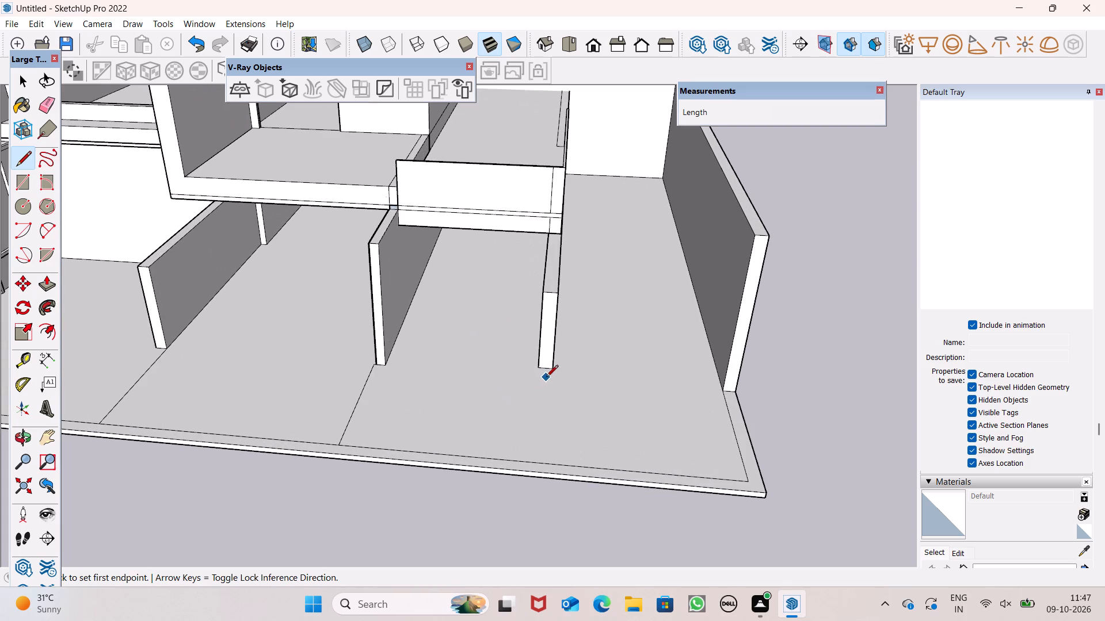
middle_click_drag(554, 394, 551, 448)
scroll(557, 423, "up", 2)
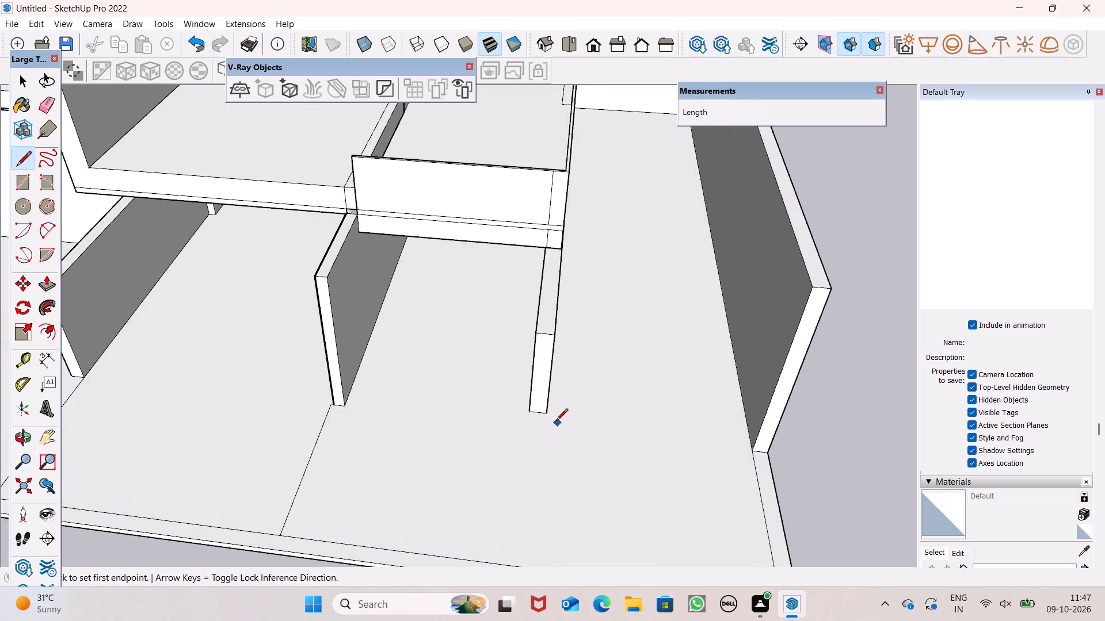
scroll(536, 391, "down", 1)
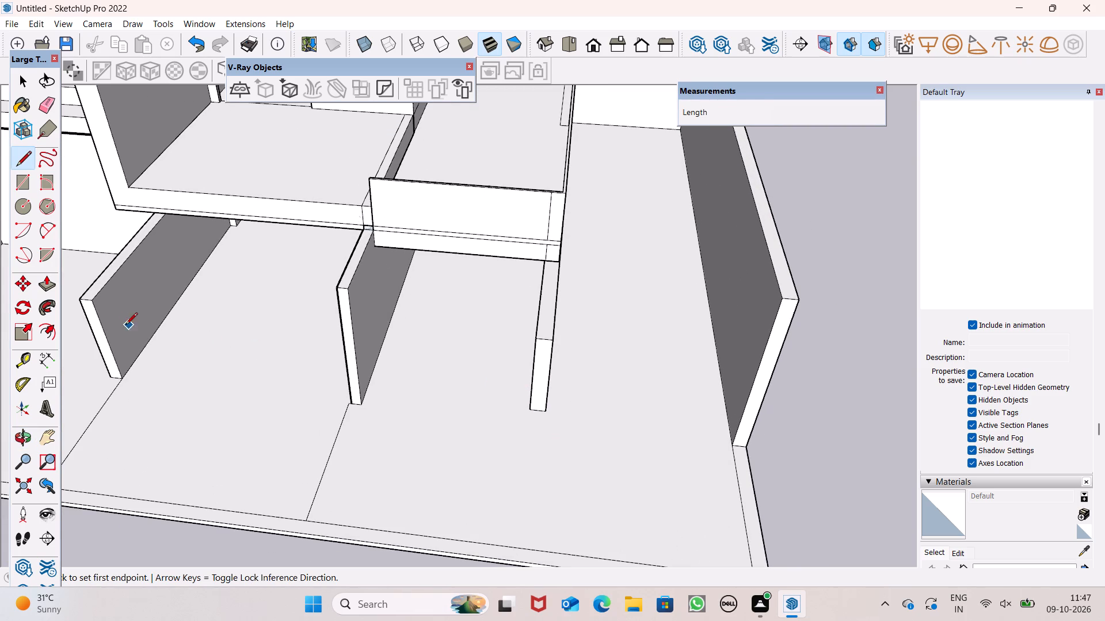
left_click(46, 282)
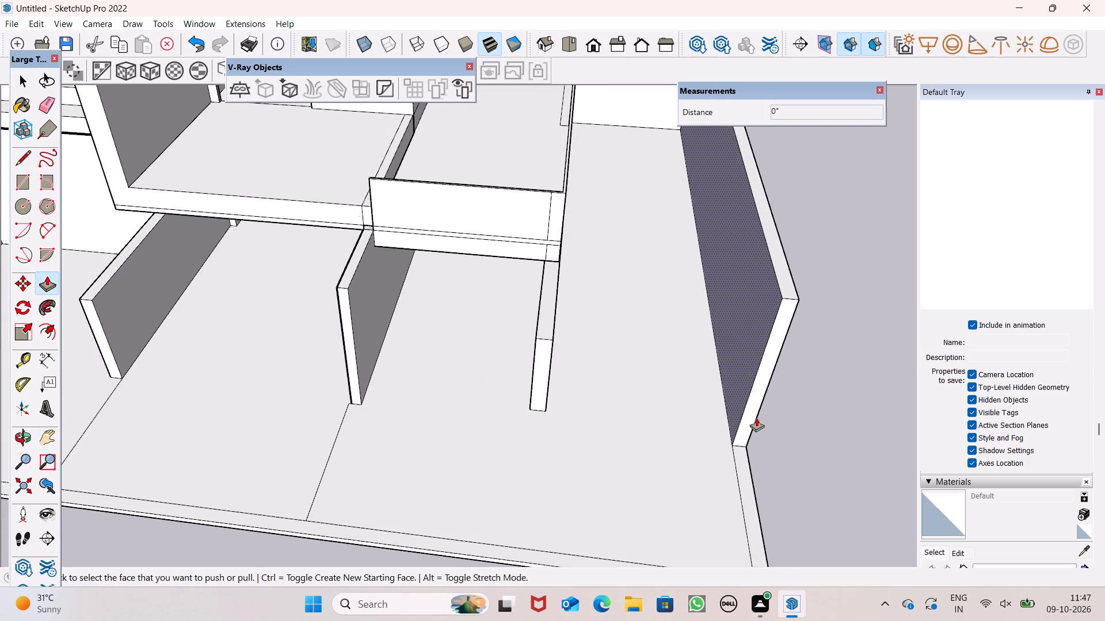
left_click_drag(753, 417, 753, 429)
Push/Pull the new inner wall's front end forward about 1' 11 1/8", in line with the outer side wall's end.
left_click_drag(538, 386, 542, 409)
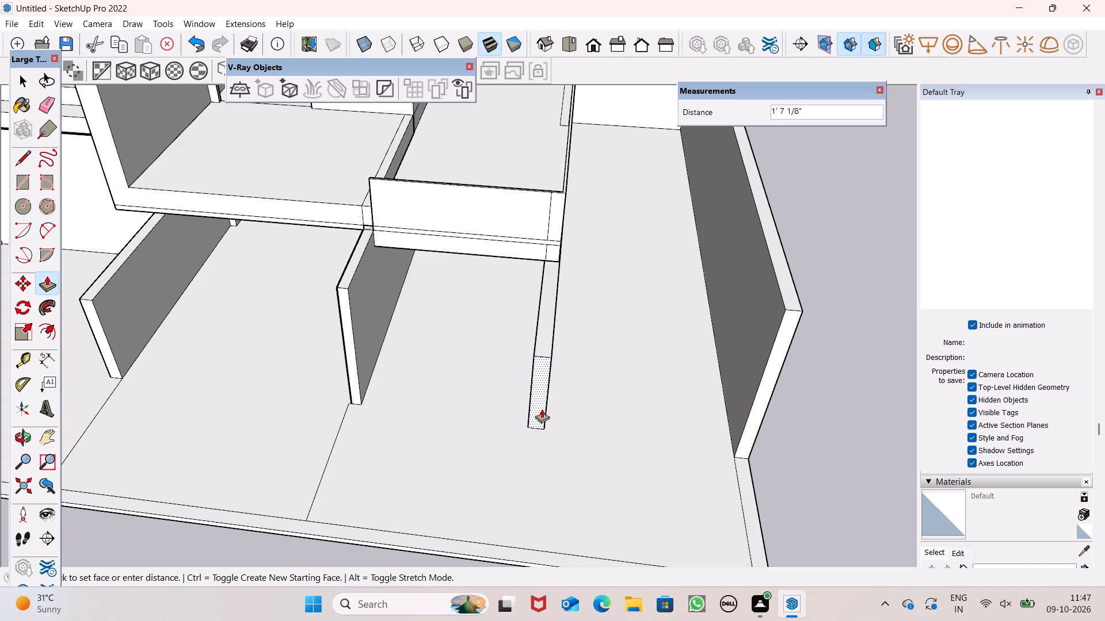
left_click_drag(542, 409, 749, 434)
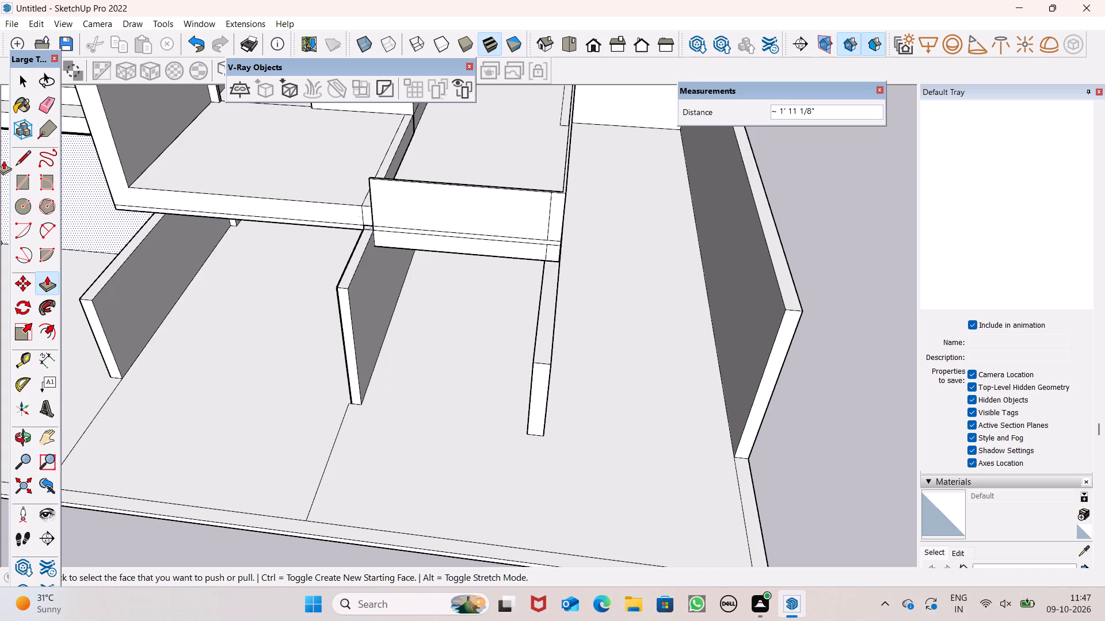
Draw a floor line about 10' 4 1/8" long from the inner wall's front base corner to the outer side wall's inner front corner.
left_click(23, 166)
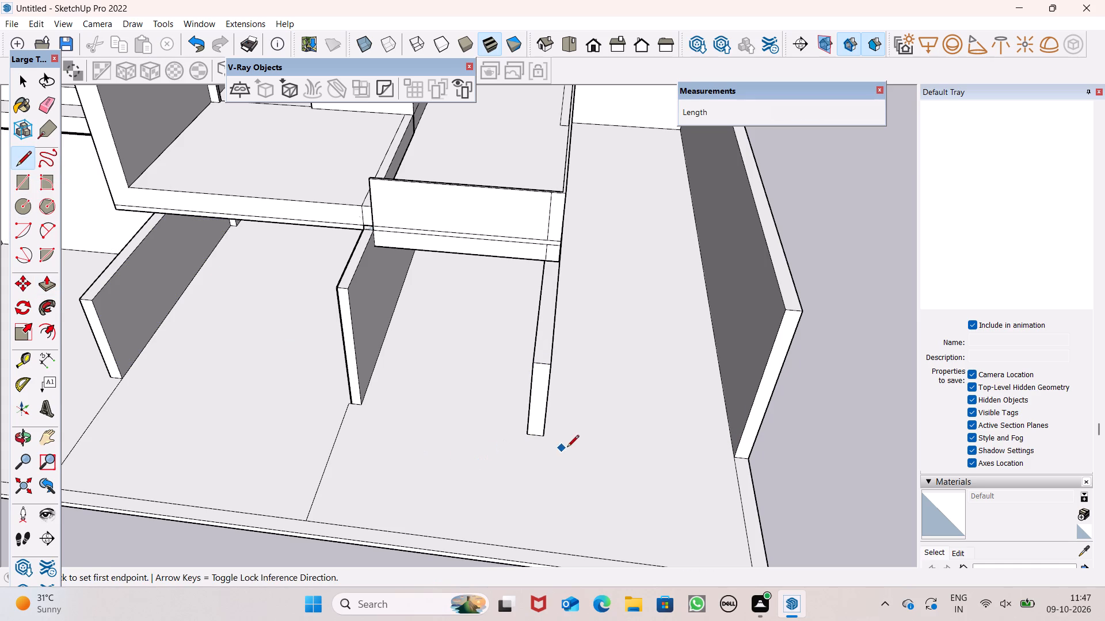
left_click_drag(547, 431, 552, 431)
left_click(734, 454)
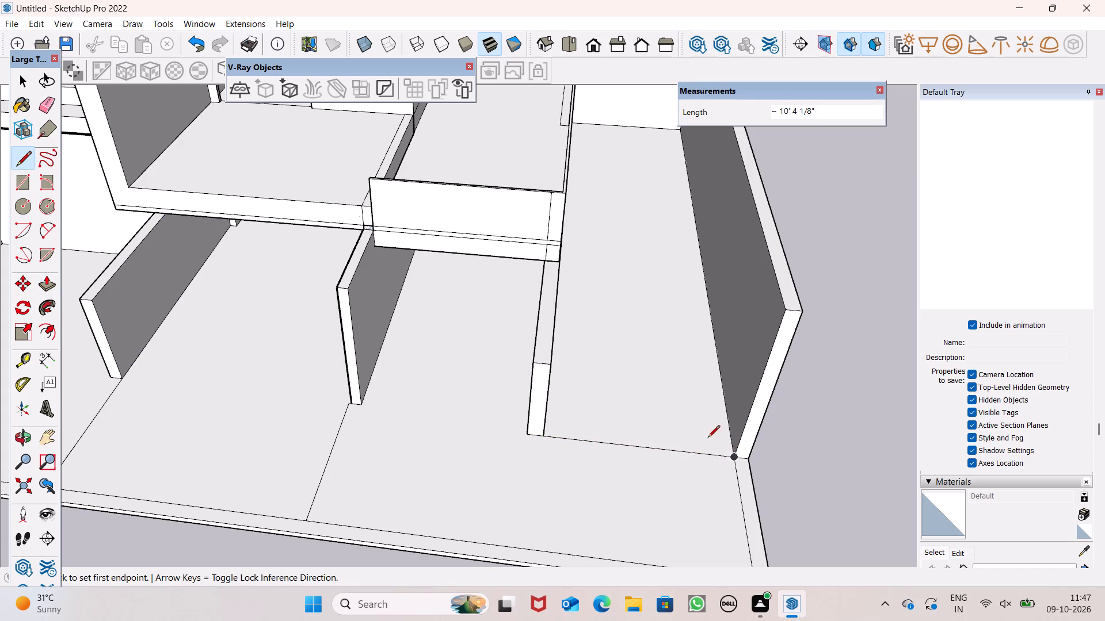
key("space")
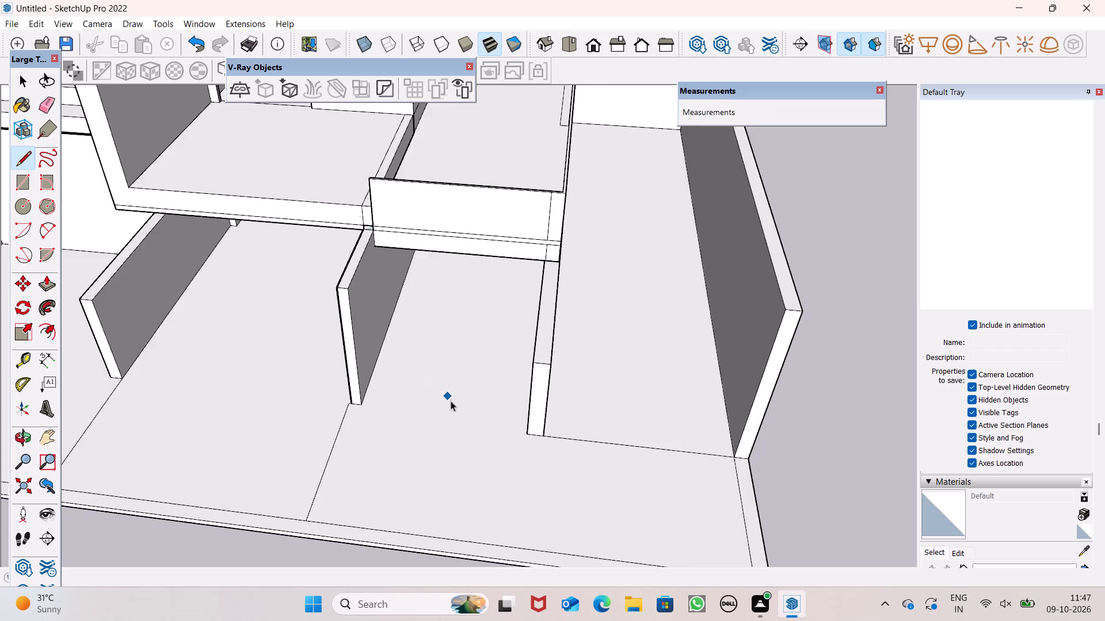
Draw a 3' by 1' rectangle on the ground outside the house, beside the outer side wall's front end.
scroll(448, 400, "down", 3)
scroll(448, 400, "up", 1)
scroll(448, 402, "down", 2)
scroll(821, 395, "down", 2)
scroll(715, 369, "down", 11)
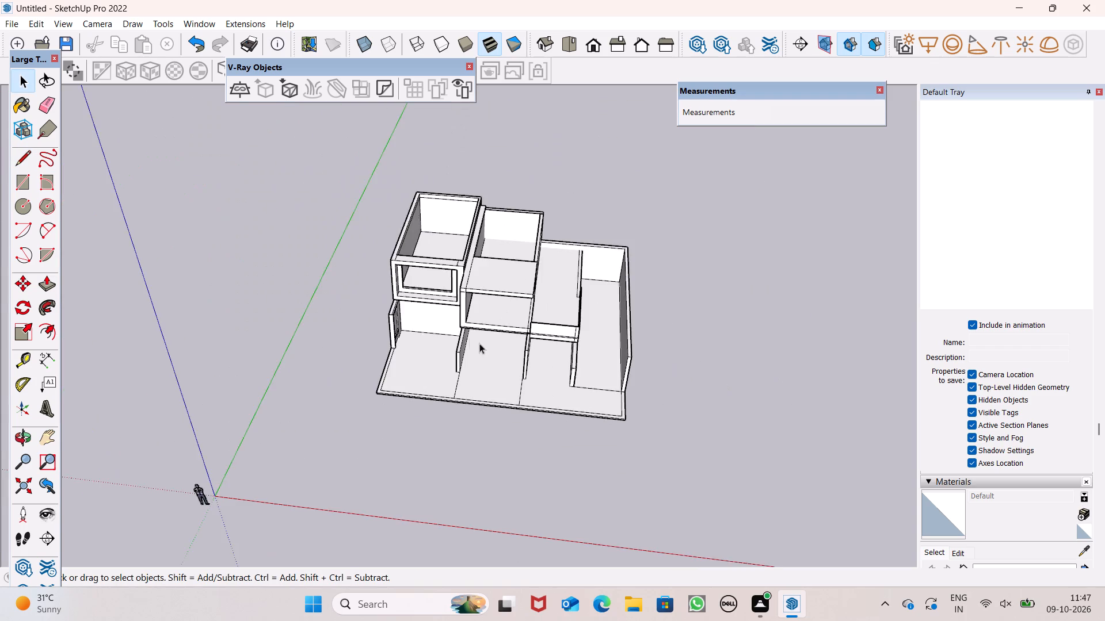
scroll(445, 325, "down", 5)
scroll(656, 379, "up", 10)
middle_click_drag(620, 404, 653, 379)
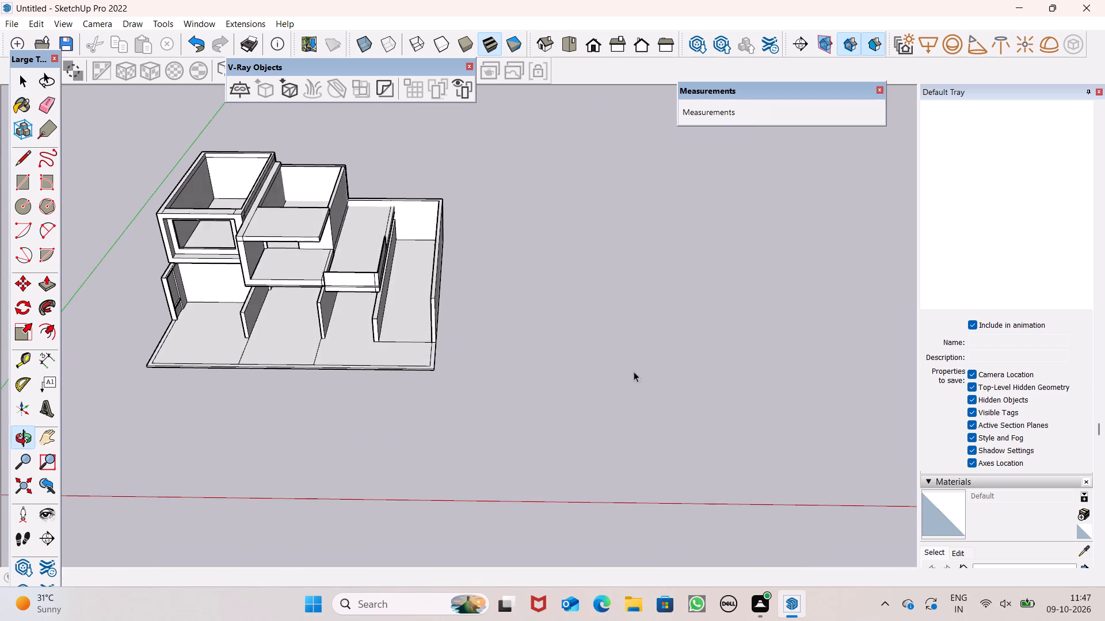
scroll(624, 363, "up", 4)
left_click(23, 187)
scroll(331, 357, "up", 1)
scroll(340, 352, "down", 1)
scroll(342, 351, "up", 3)
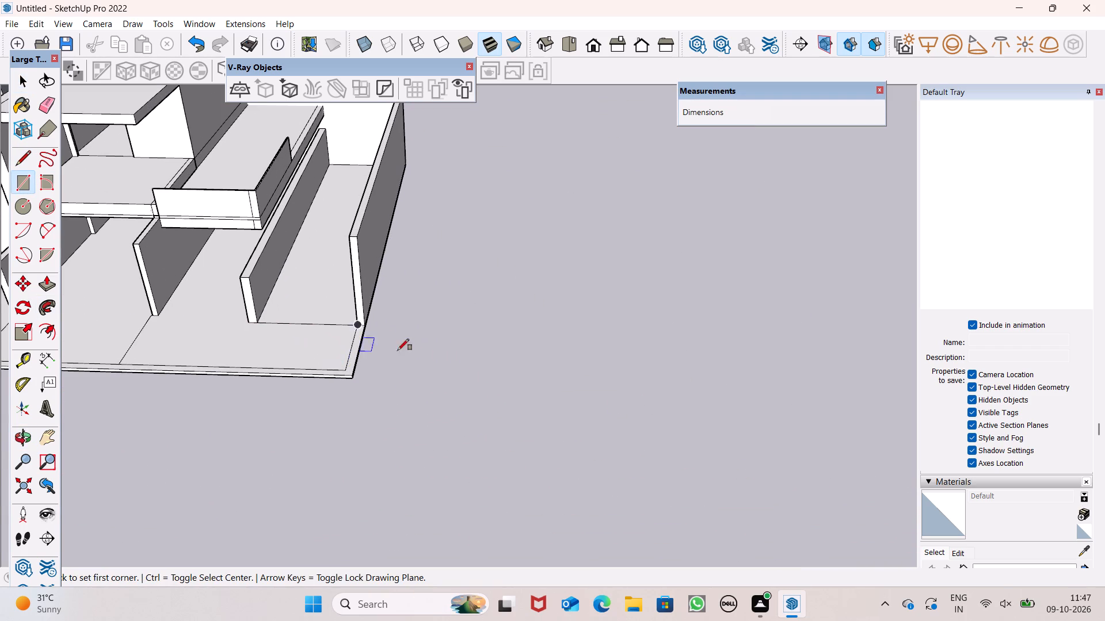
left_click(419, 353)
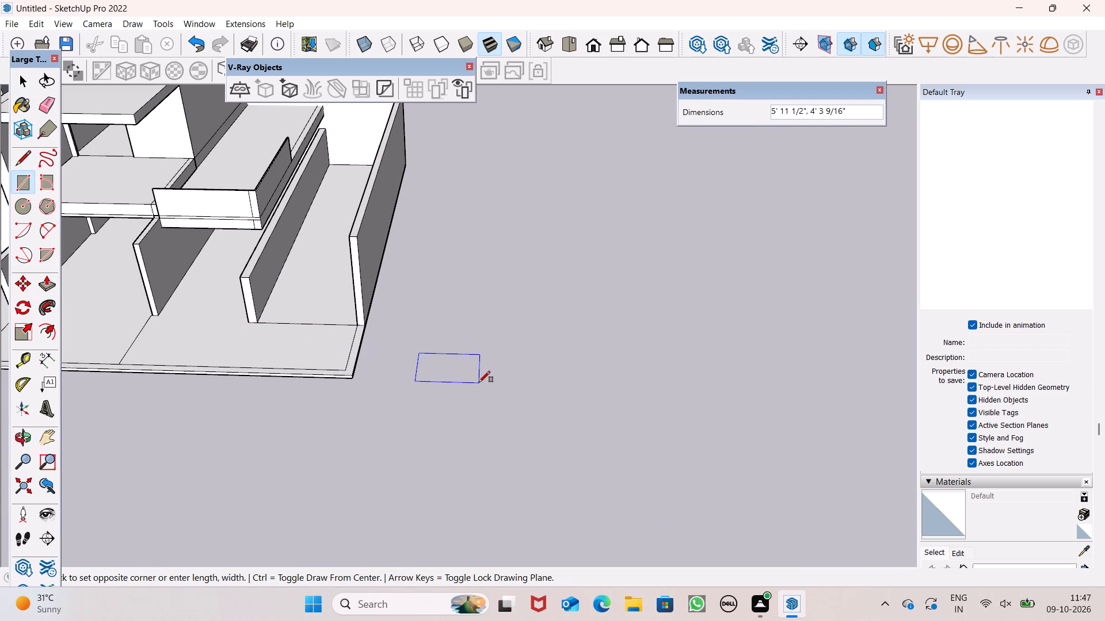
key("3")
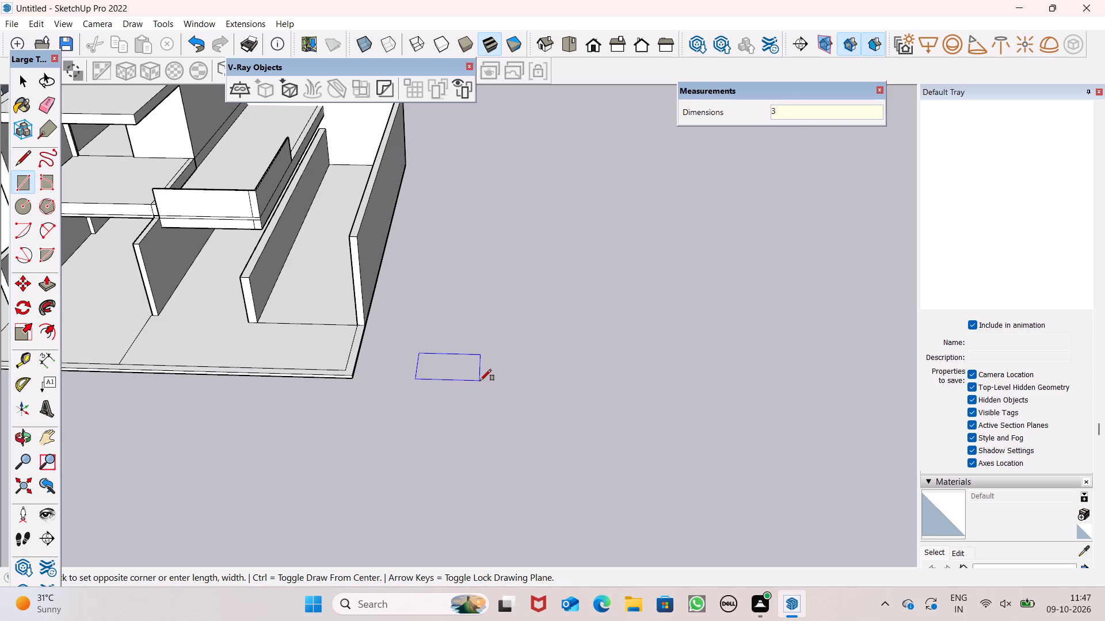
key("apostrophe")
key("comma")
type("1'")
key("BackSpace")
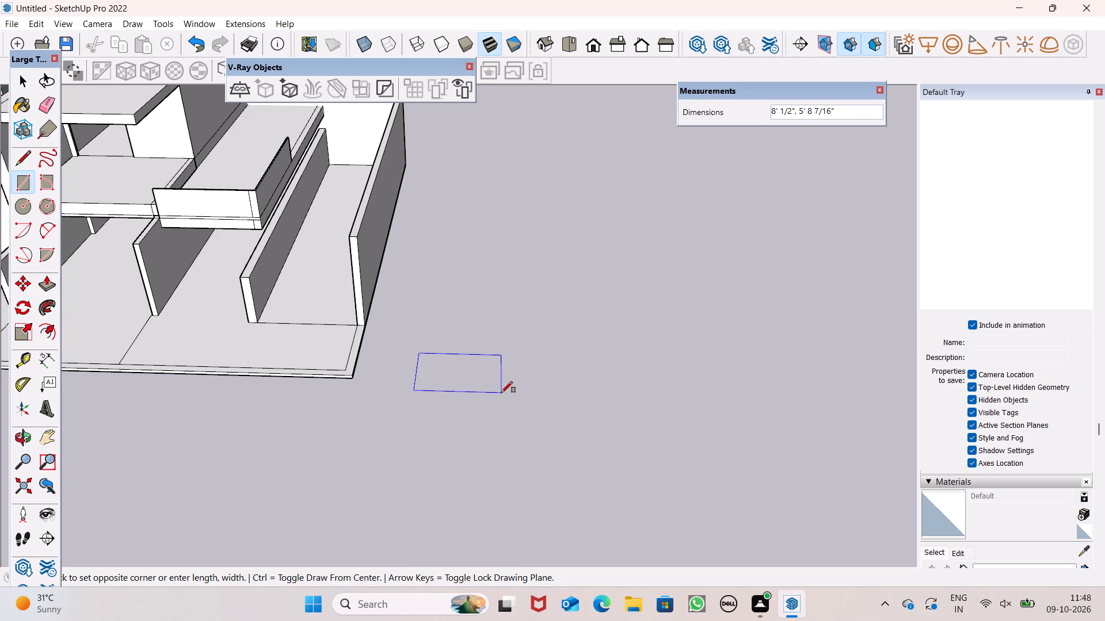
type("3'")
key("comma")
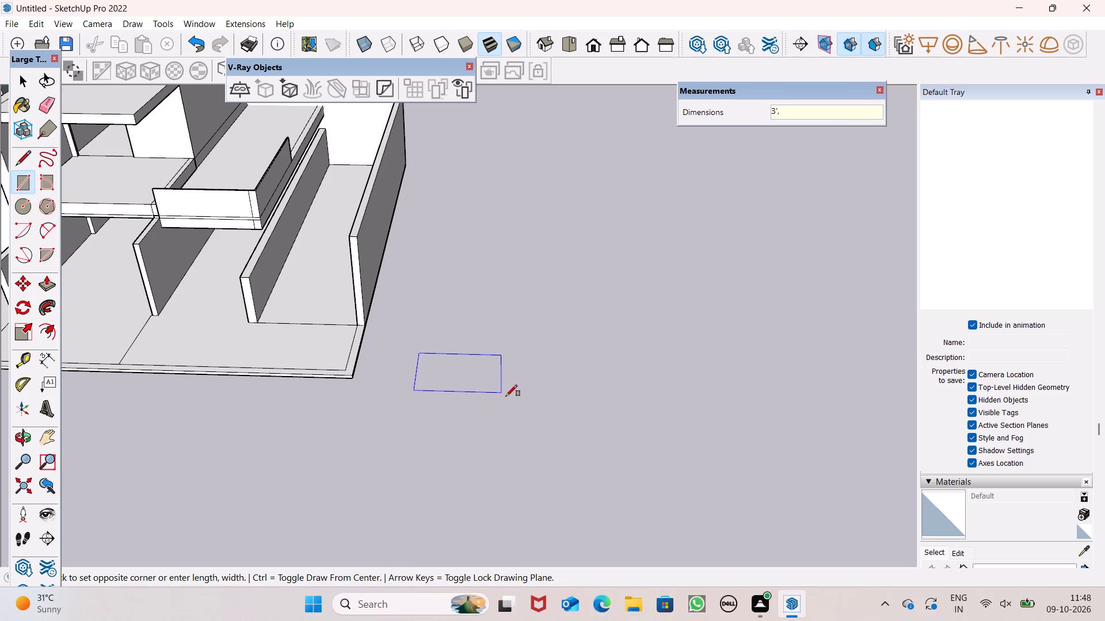
key("1")
key("apostrophe")
key("Return")
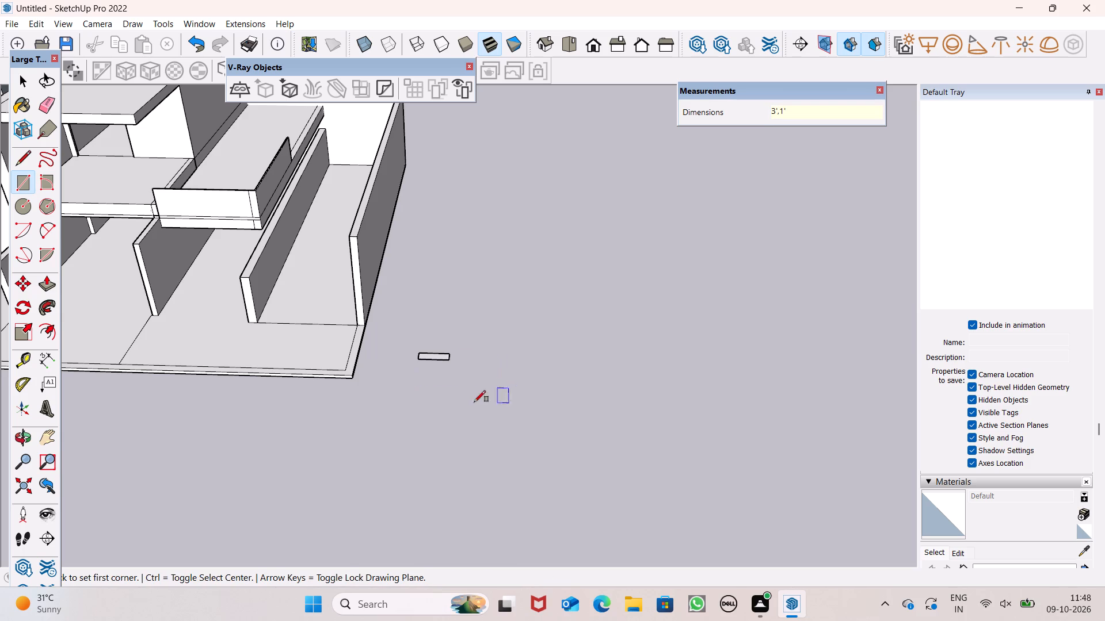
Push/Pull the 3' by 1' rectangle up 6" to form a solid block.
scroll(459, 371, "up", 6)
scroll(406, 352, "up", 14)
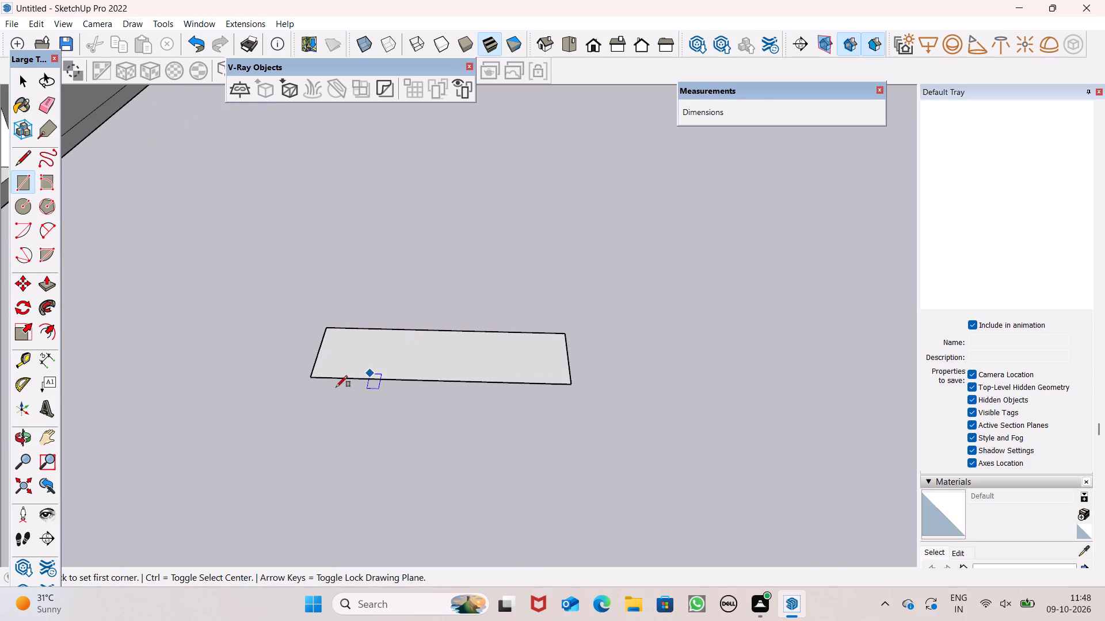
left_click(45, 285)
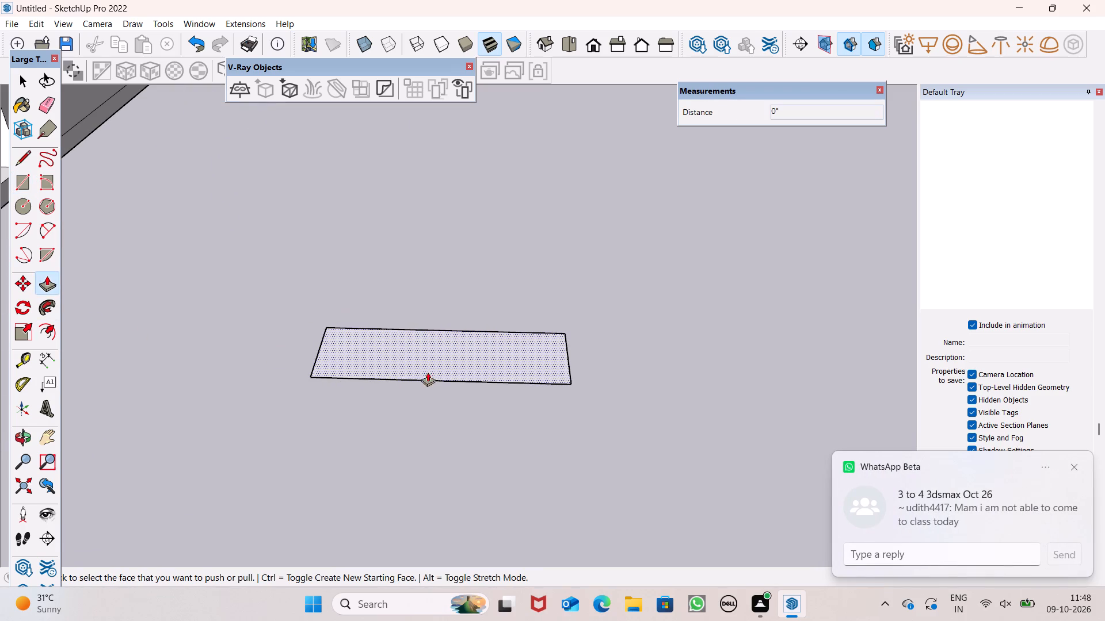
left_click(1076, 468)
left_click_drag(436, 364, 428, 346)
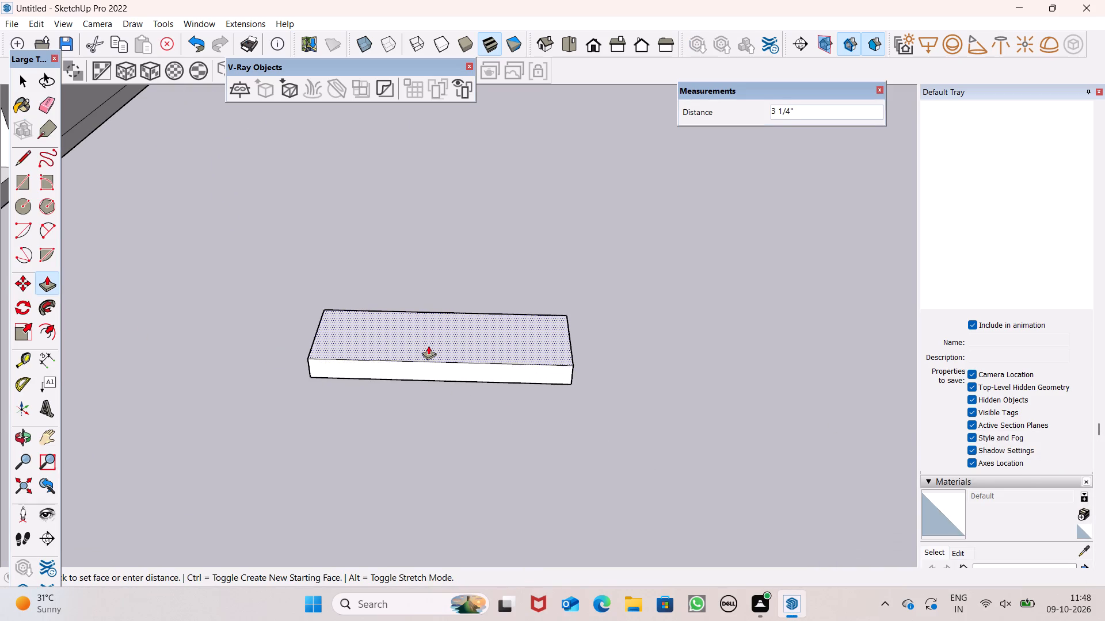
left_click_drag(428, 346, 425, 340)
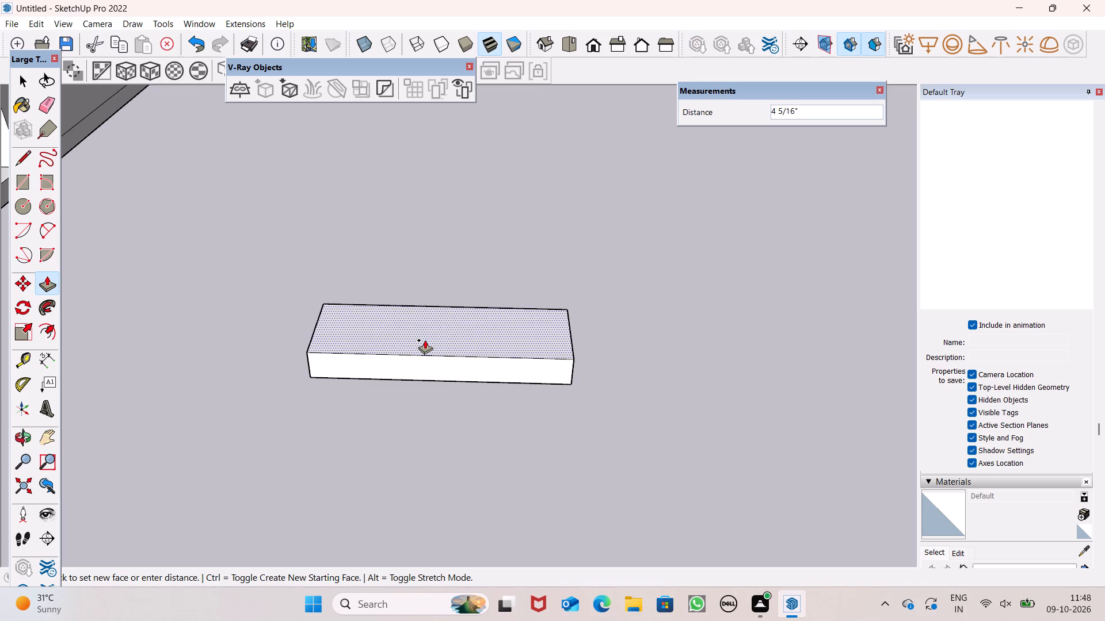
left_click_drag(425, 340, 425, 339)
key("6")
key("shift+quotedbl")
key("Return")
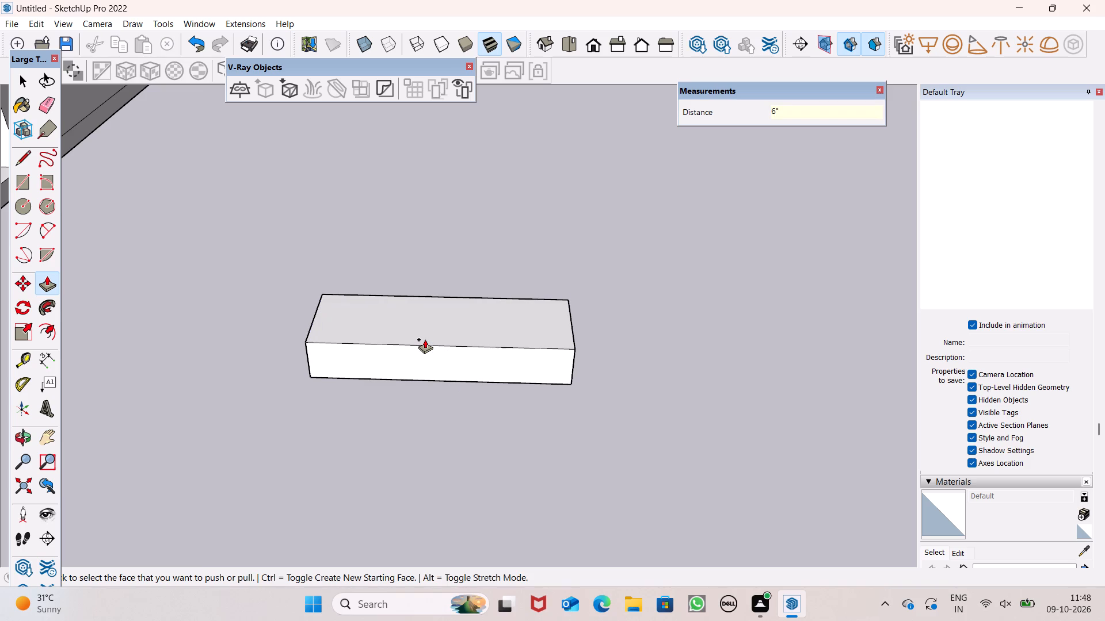
Select the whole block beside the house and make it a group.
scroll(425, 339, "down", 10)
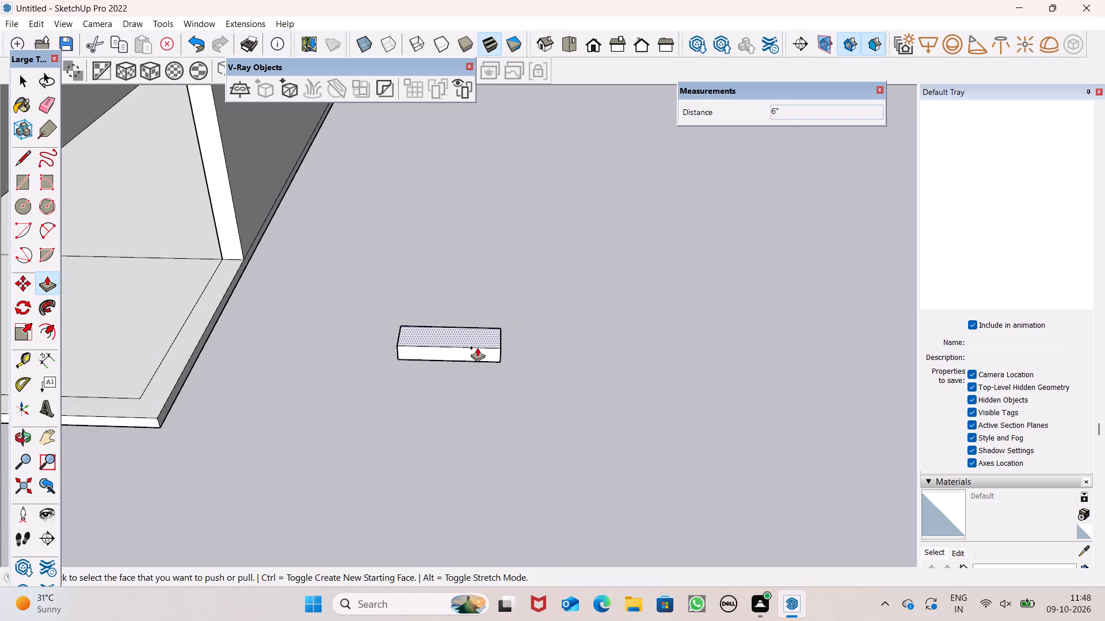
key("space")
triple_click(480, 343)
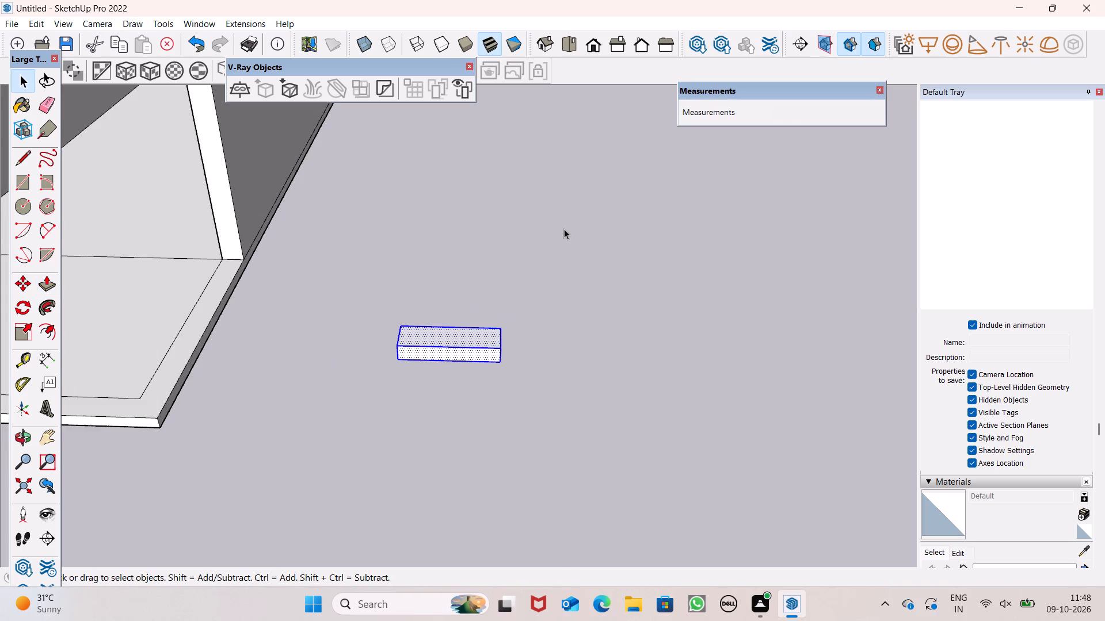
scroll(446, 374, "down", 1)
middle_click_drag(544, 448, 558, 393)
scroll(563, 401, "up", 1)
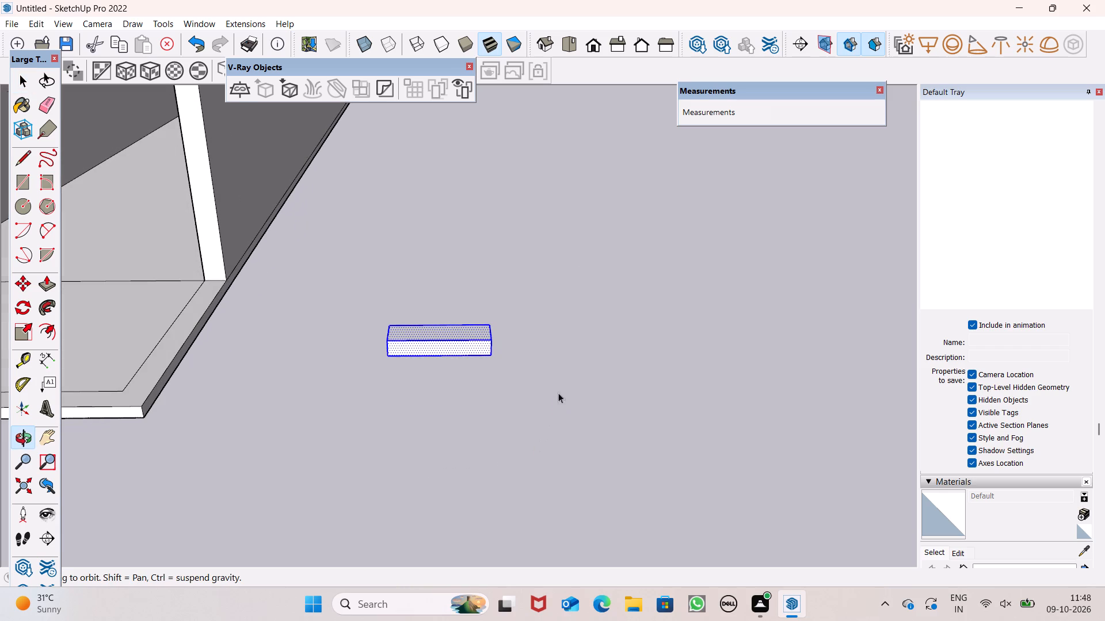
middle_click_drag(558, 393, 560, 396)
right_click(432, 317)
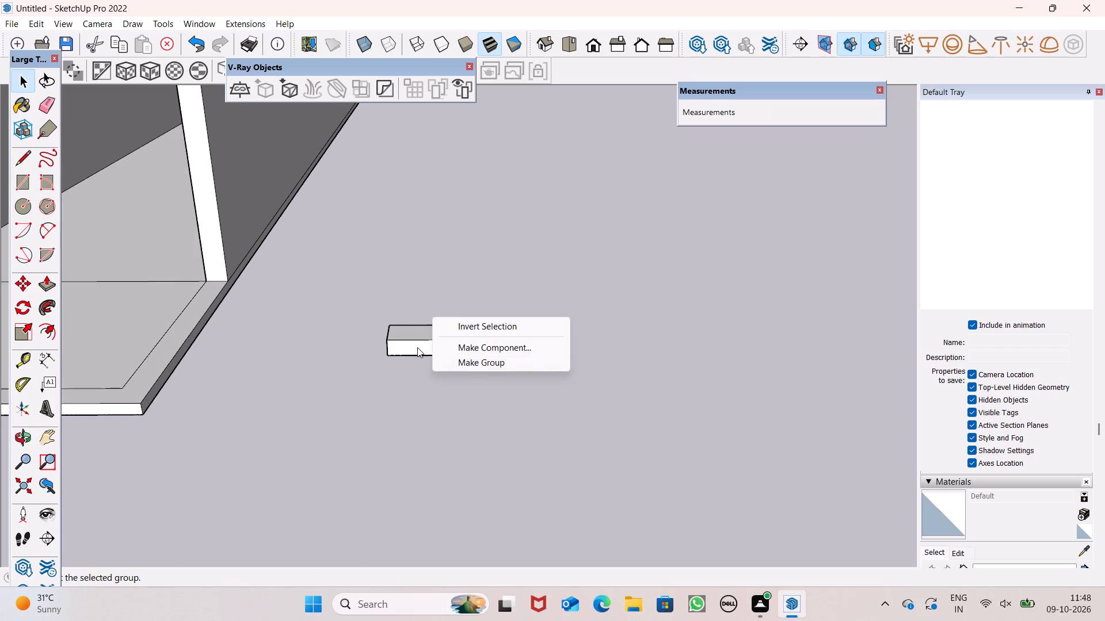
triple_click(417, 346)
right_click(417, 346)
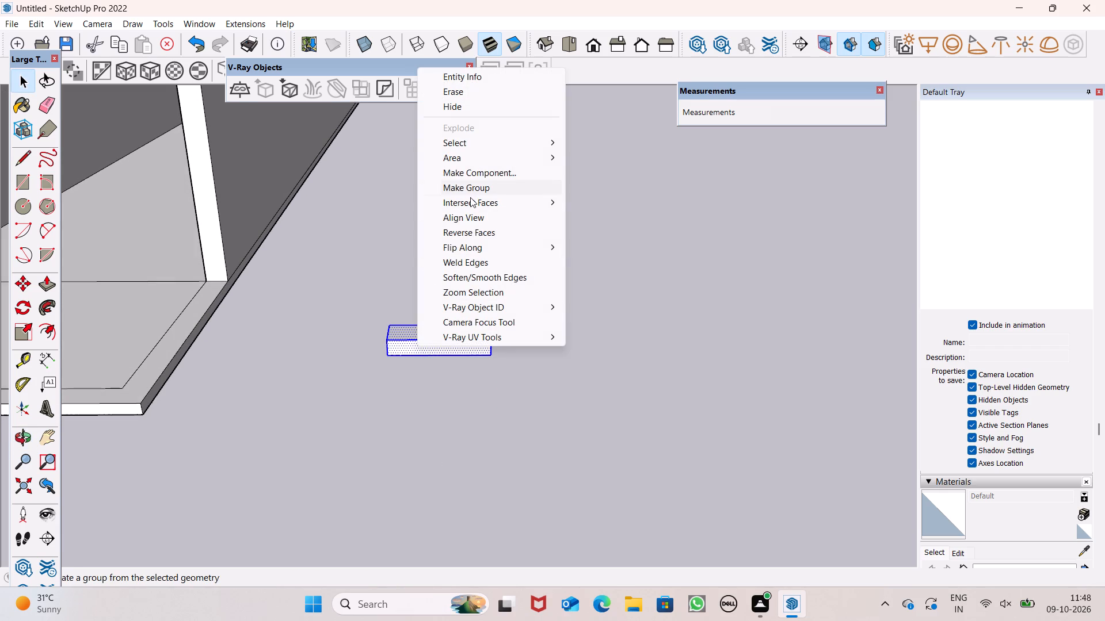
left_click(473, 189)
Examine the grouped block from several angles against the floor slab's front corner and the two long walls.
scroll(516, 342, "down", 3)
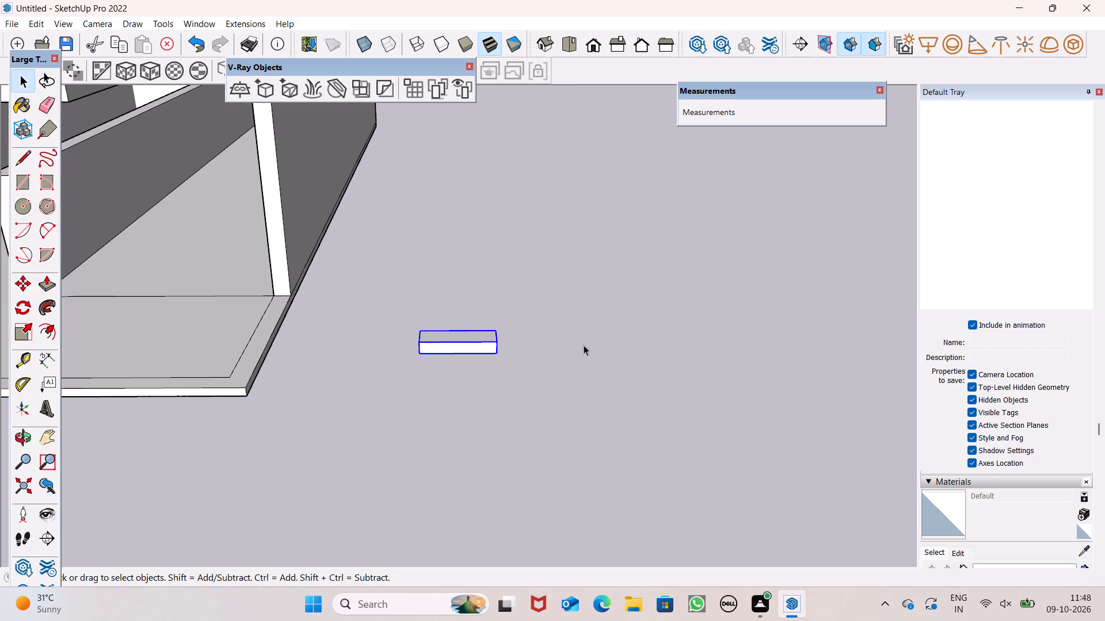
scroll(584, 344, "down", 3)
middle_click_drag(597, 373, 560, 400)
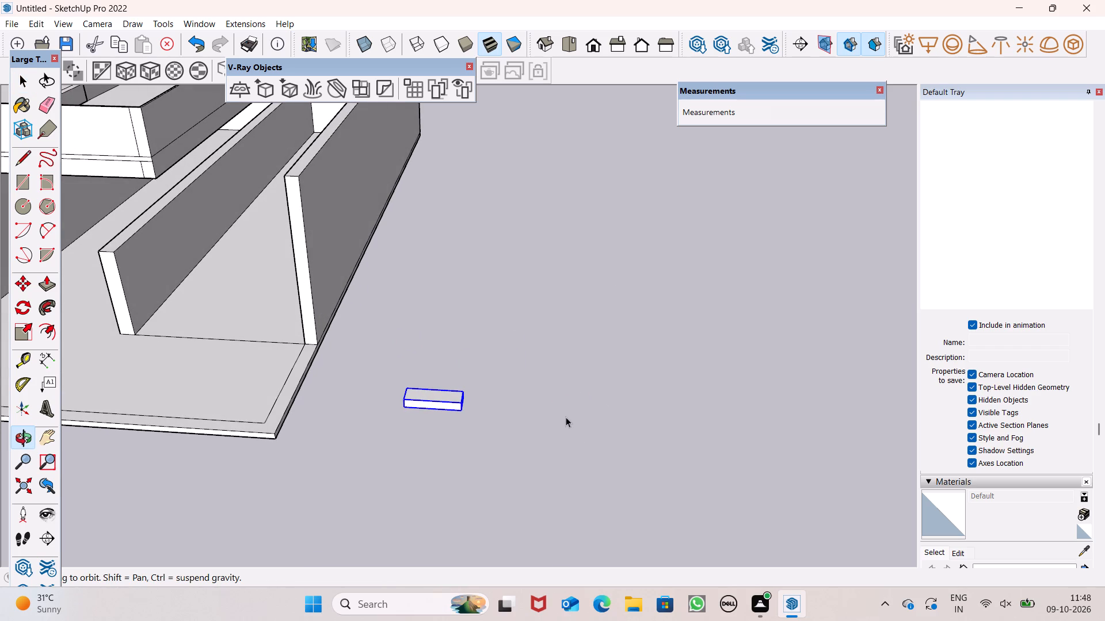
scroll(550, 398, "down", 2)
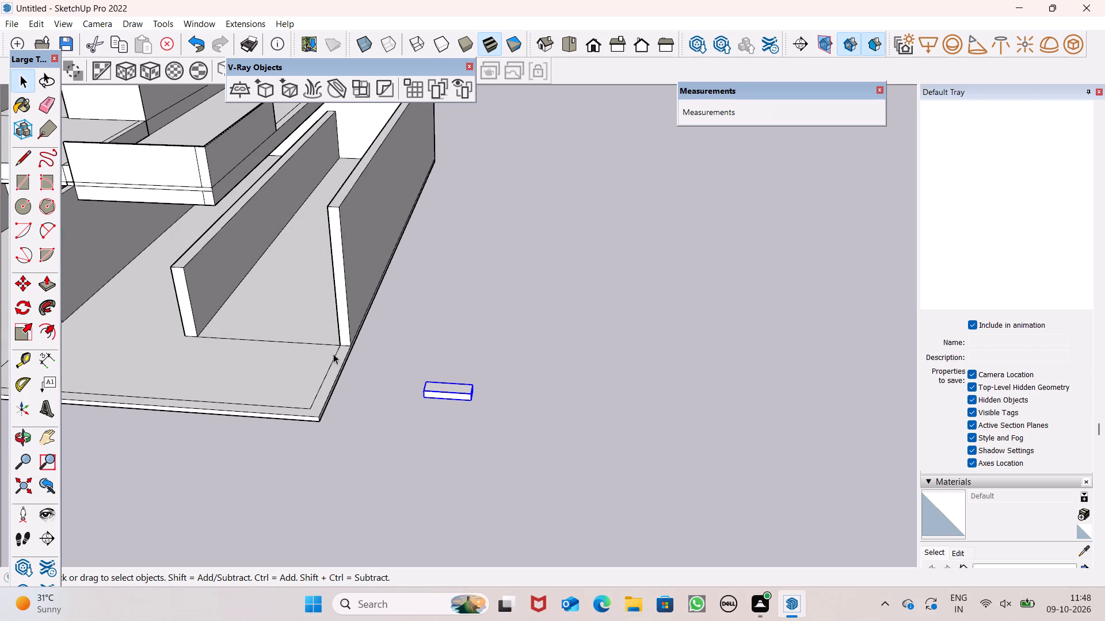
scroll(382, 272, "down", 4)
middle_click_drag(372, 328, 241, 376)
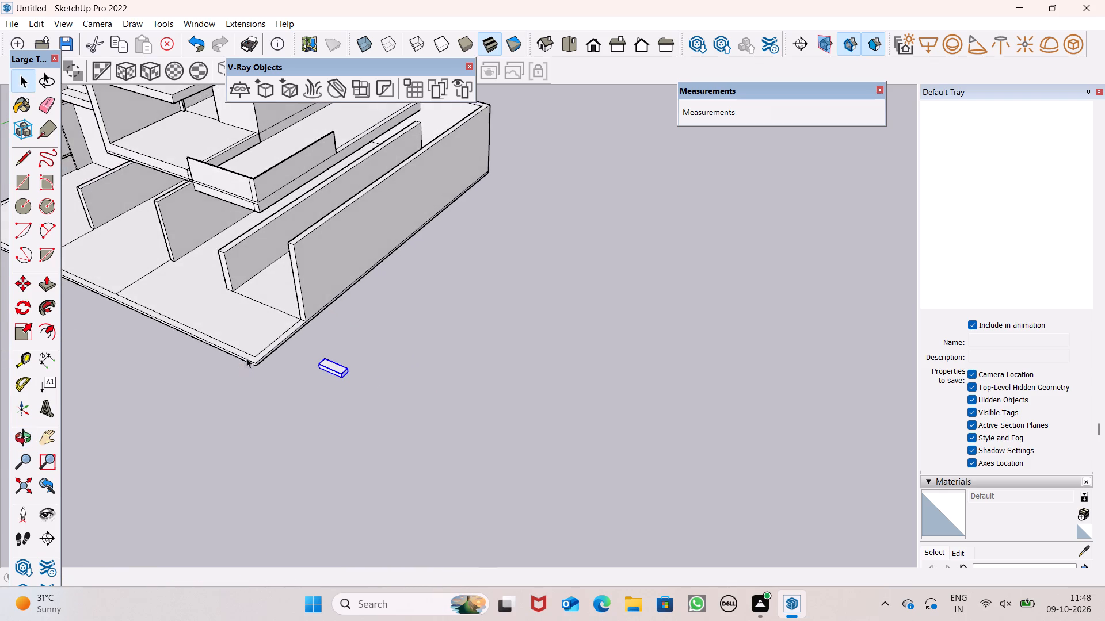
scroll(291, 327, "down", 3)
middle_click_drag(354, 397, 336, 406)
scroll(338, 359, "up", 7)
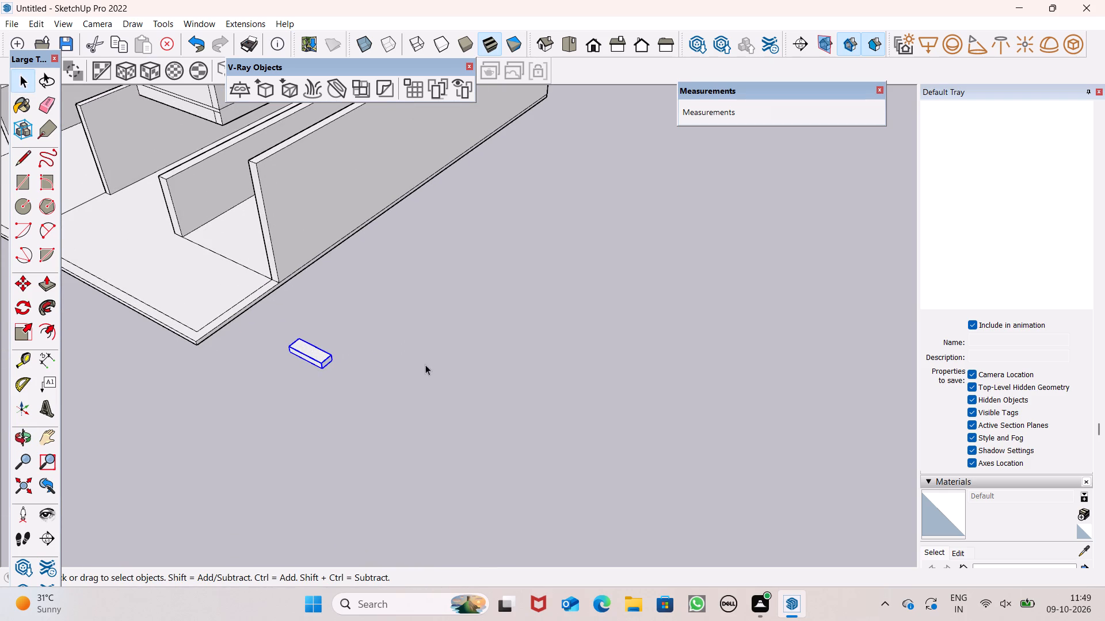
scroll(426, 366, "down", 1)
scroll(380, 370, "up", 5)
scroll(298, 363, "up", 13)
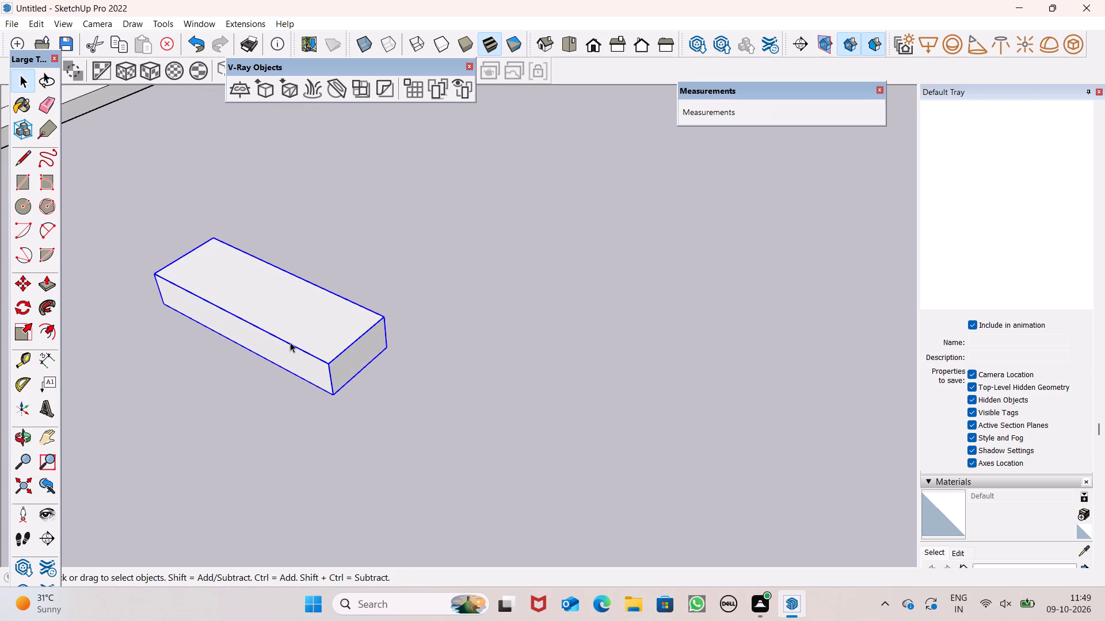
Copy the grouped block up and back so its lower front corner sits on the first block's rear top corner.
key("m")
key("Return")
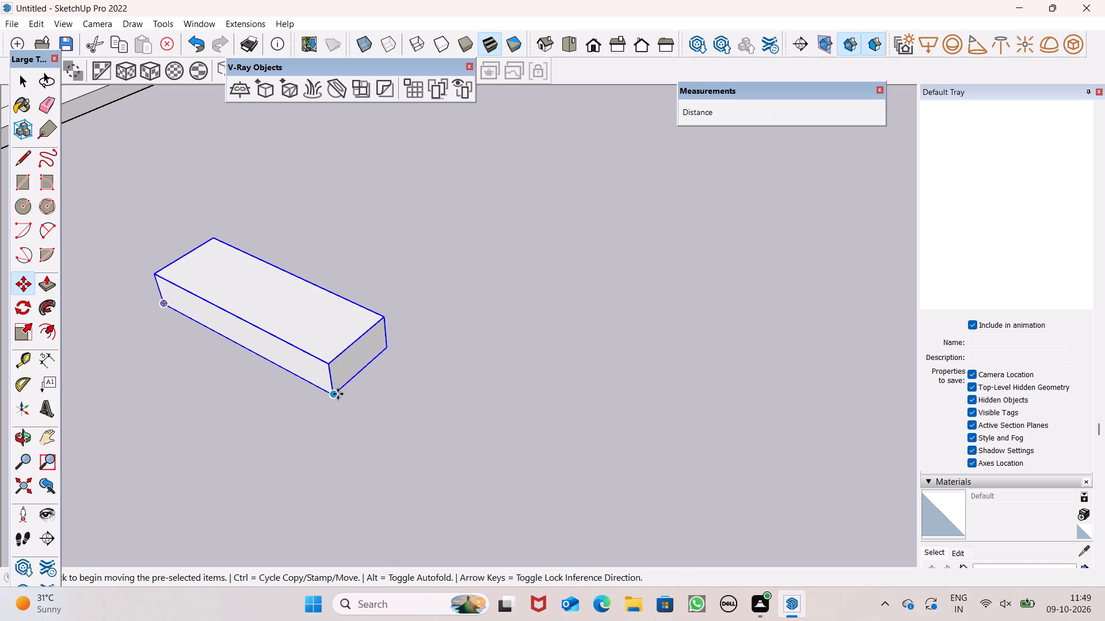
left_click_drag(334, 394, 360, 323)
left_click_drag(360, 323, 358, 323)
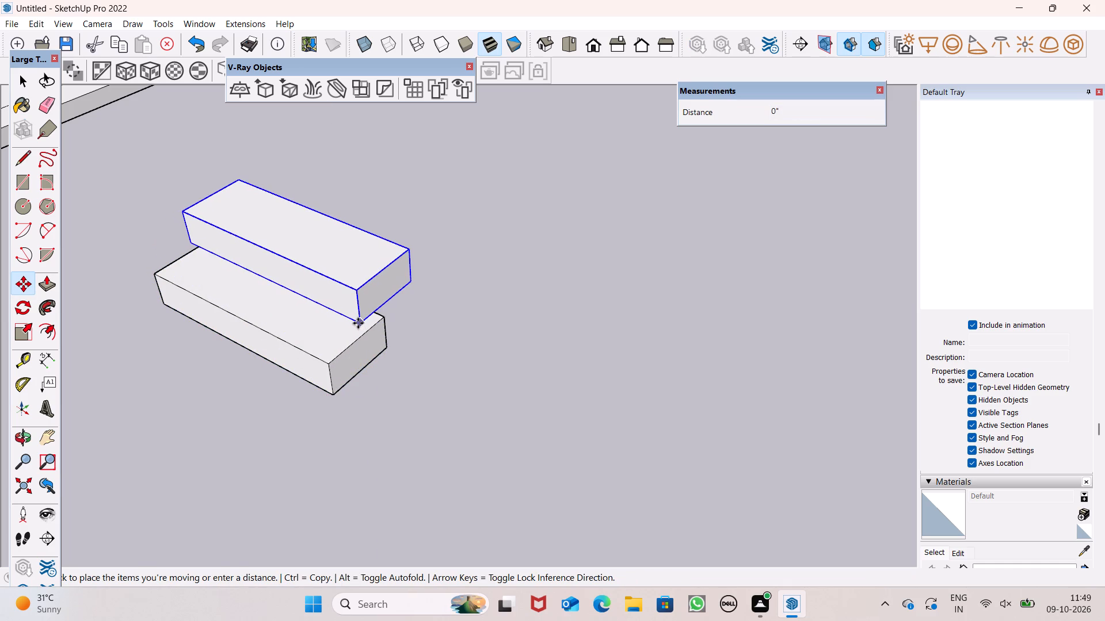
left_click_drag(358, 323, 355, 321)
left_click_drag(355, 321, 353, 321)
left_click_drag(353, 321, 353, 320)
left_click_drag(353, 320, 360, 321)
left_click_drag(360, 321, 388, 317)
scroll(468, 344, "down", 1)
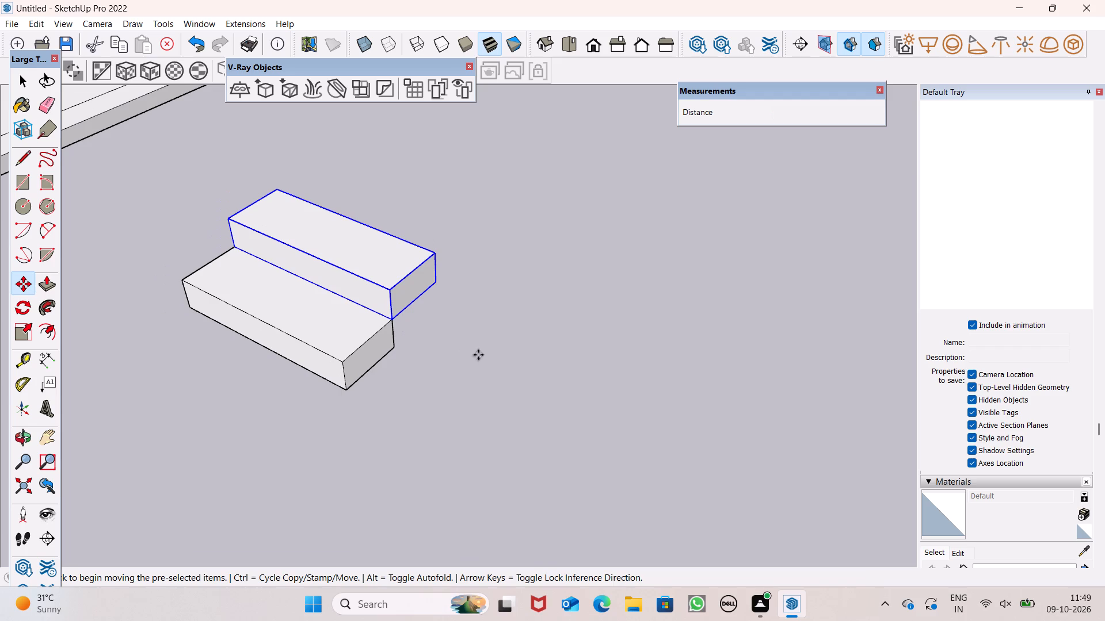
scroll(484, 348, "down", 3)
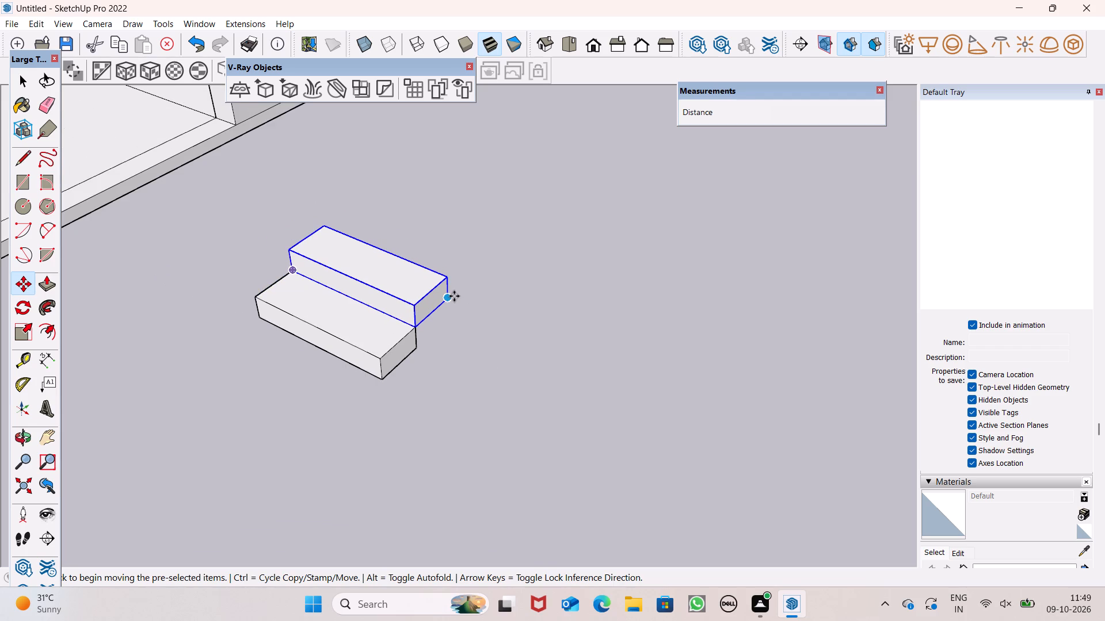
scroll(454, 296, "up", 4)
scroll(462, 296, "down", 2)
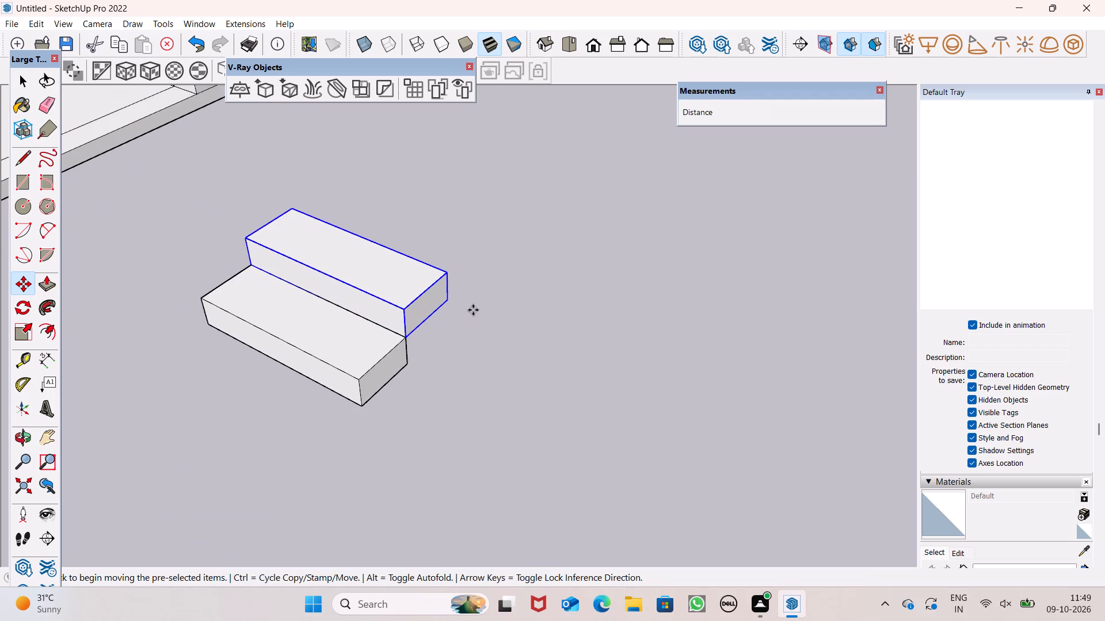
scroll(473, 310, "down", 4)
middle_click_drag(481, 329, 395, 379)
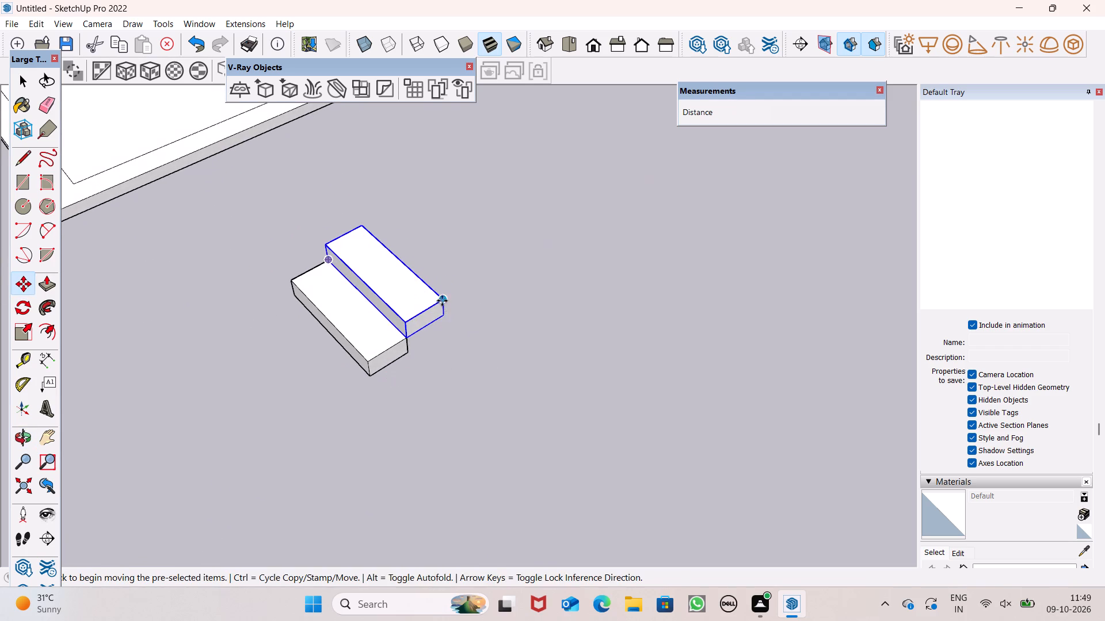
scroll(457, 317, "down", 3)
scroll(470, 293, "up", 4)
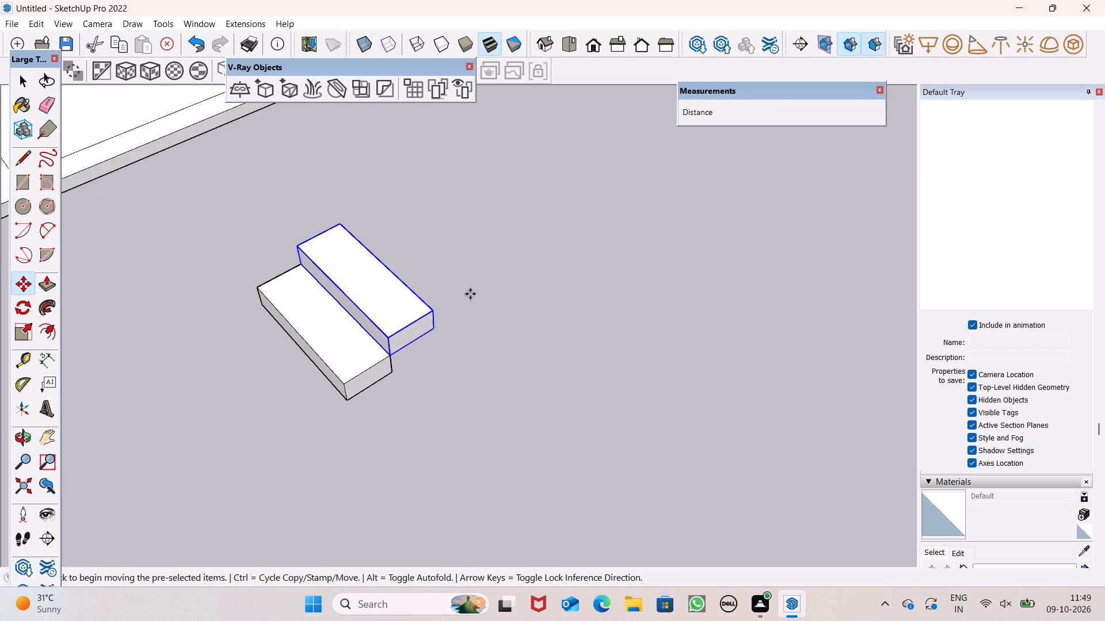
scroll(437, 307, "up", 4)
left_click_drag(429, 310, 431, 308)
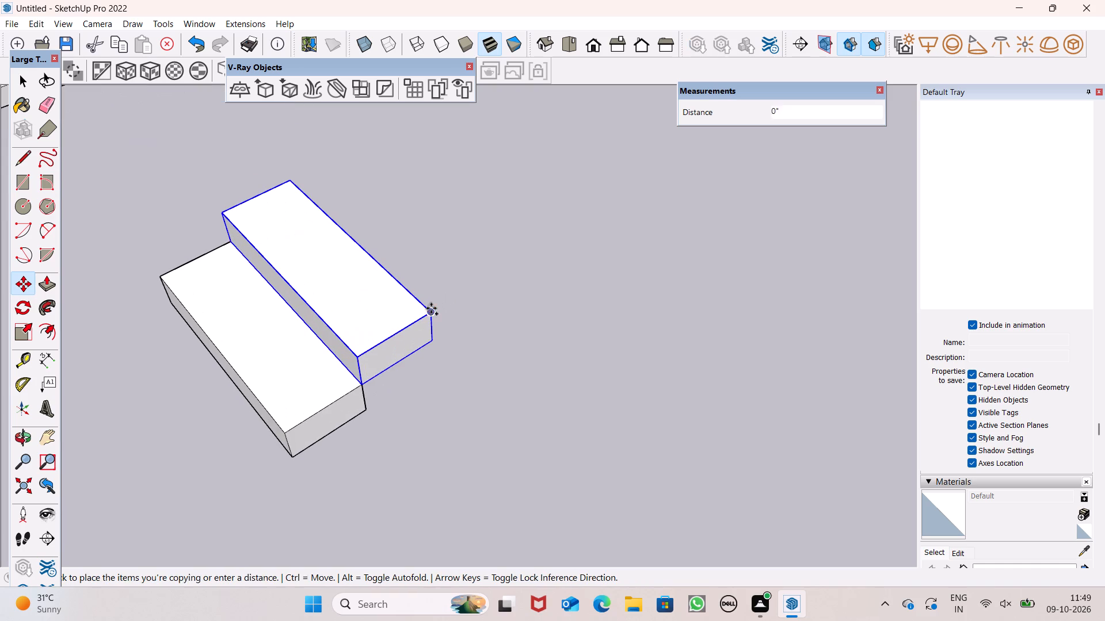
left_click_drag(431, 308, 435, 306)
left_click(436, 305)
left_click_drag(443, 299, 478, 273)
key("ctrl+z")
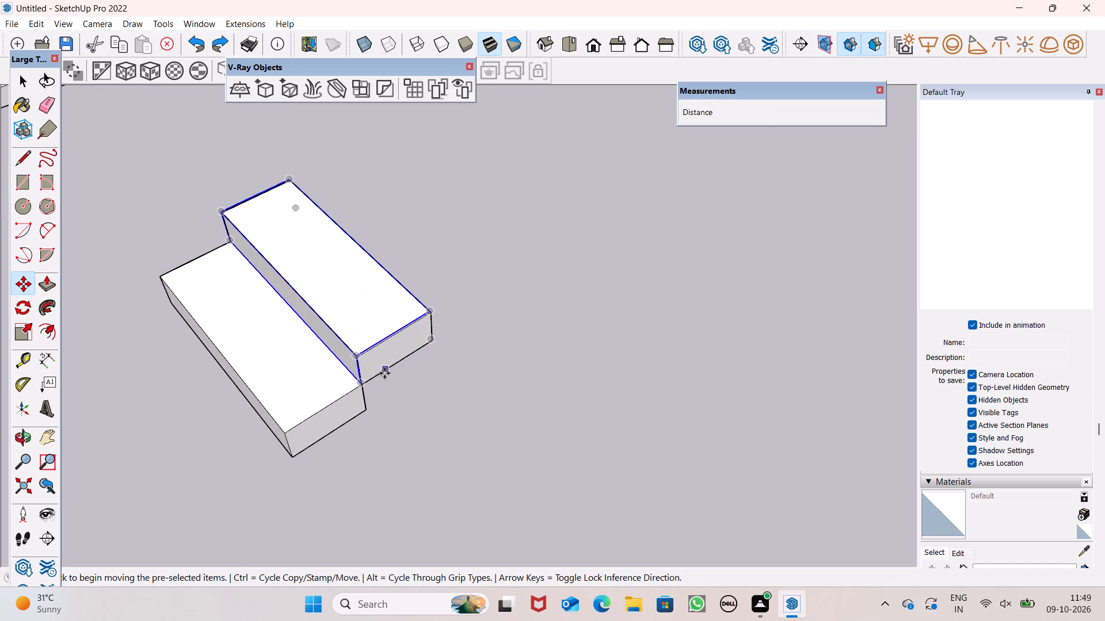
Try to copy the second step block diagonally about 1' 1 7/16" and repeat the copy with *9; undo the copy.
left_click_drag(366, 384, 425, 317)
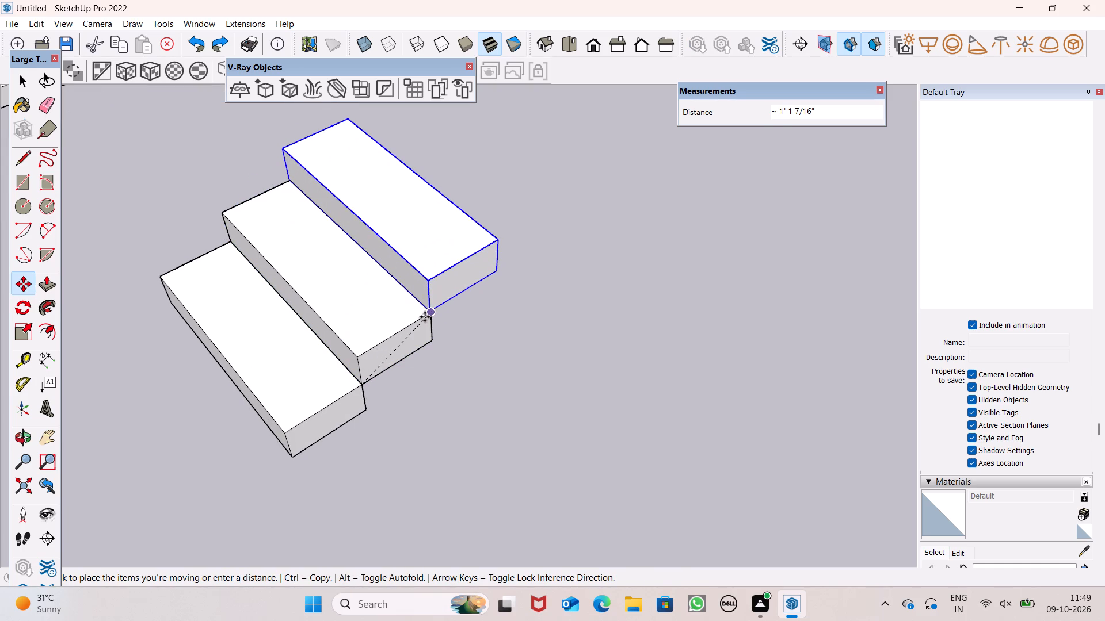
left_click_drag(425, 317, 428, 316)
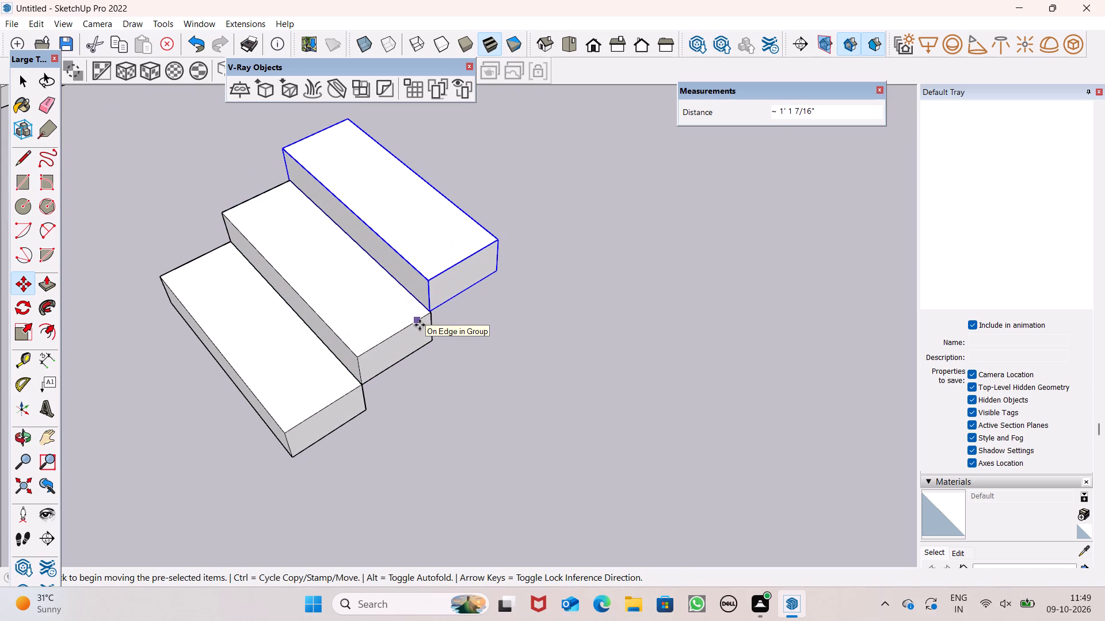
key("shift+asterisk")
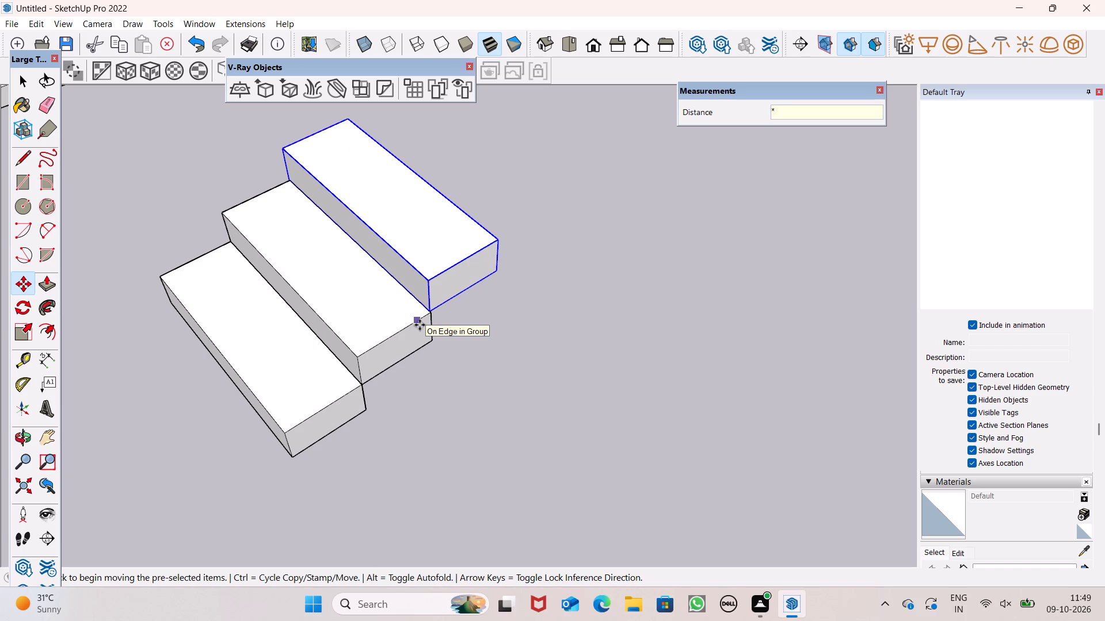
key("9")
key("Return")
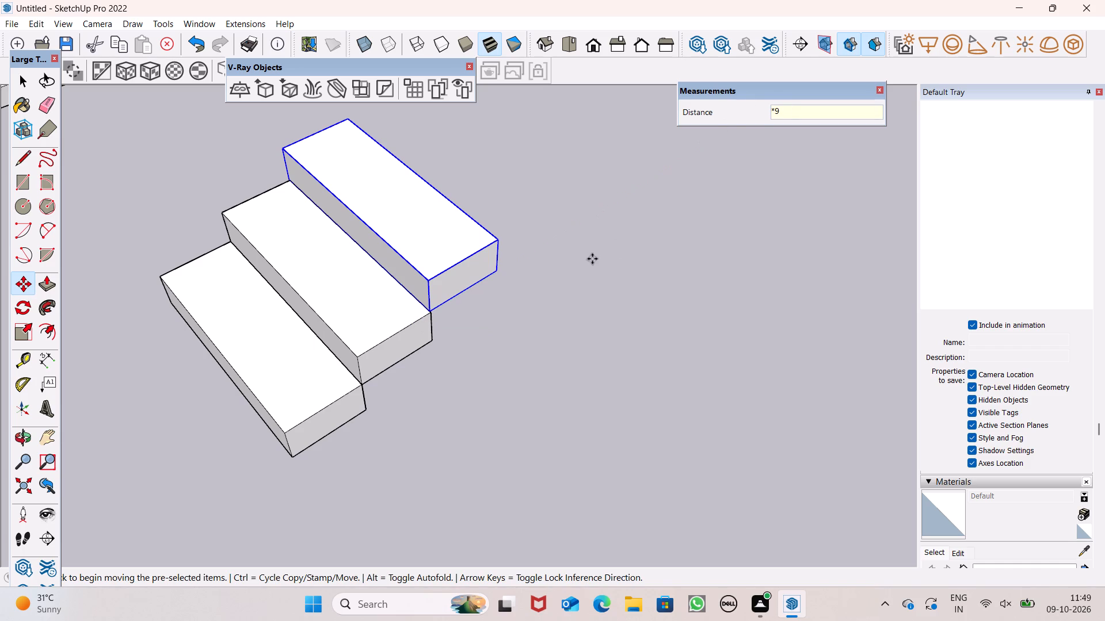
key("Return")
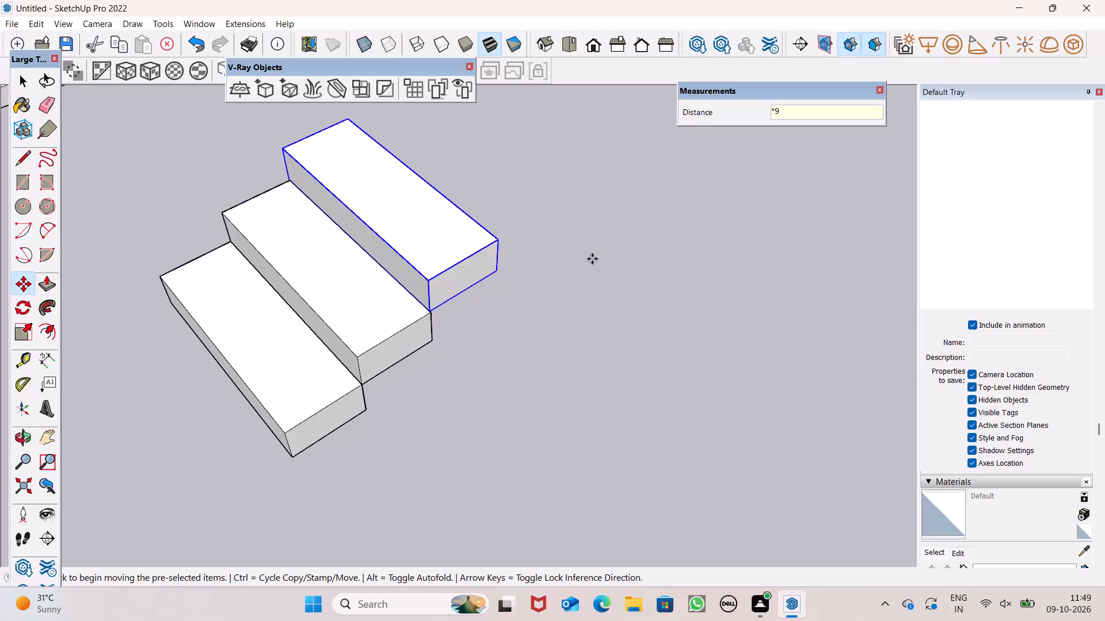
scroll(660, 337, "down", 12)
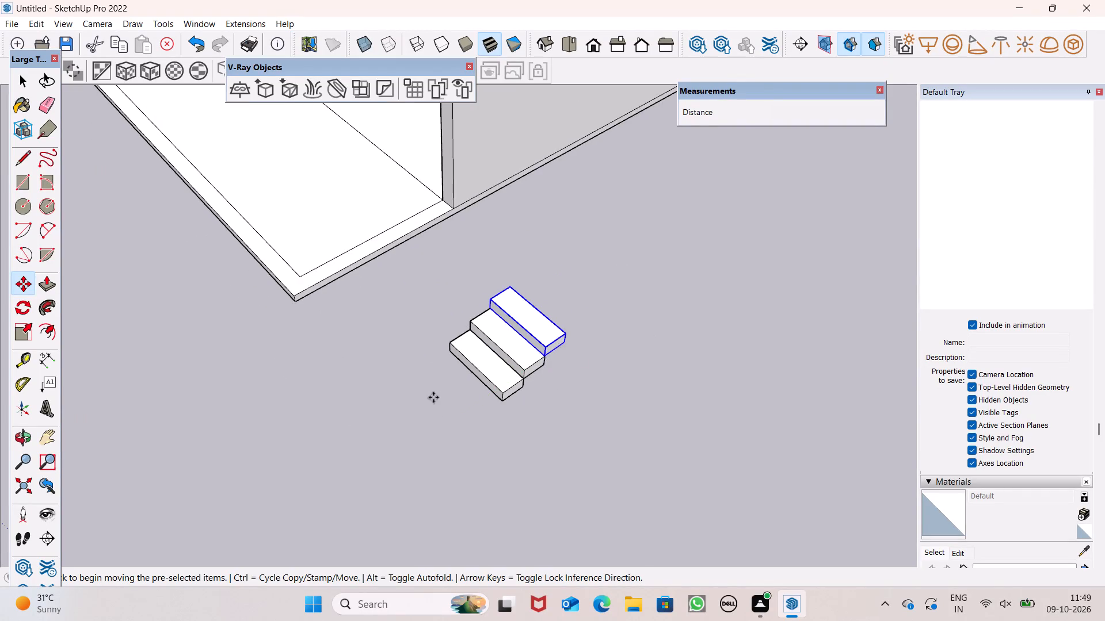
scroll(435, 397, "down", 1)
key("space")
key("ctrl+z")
Copy the second step block onto its own rear top corner and repeat the copy with *8 to form the stair flight.
scroll(622, 339, "up", 1)
middle_click_drag(626, 339, 571, 358)
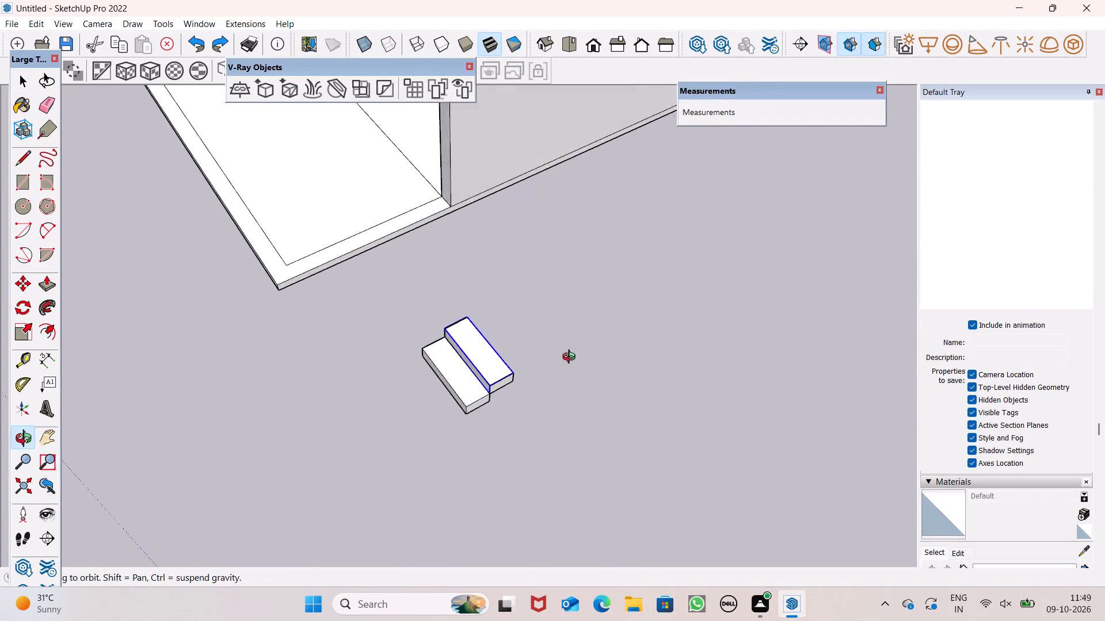
middle_click_drag(571, 358, 464, 364)
scroll(458, 382, "up", 5)
left_click(462, 391)
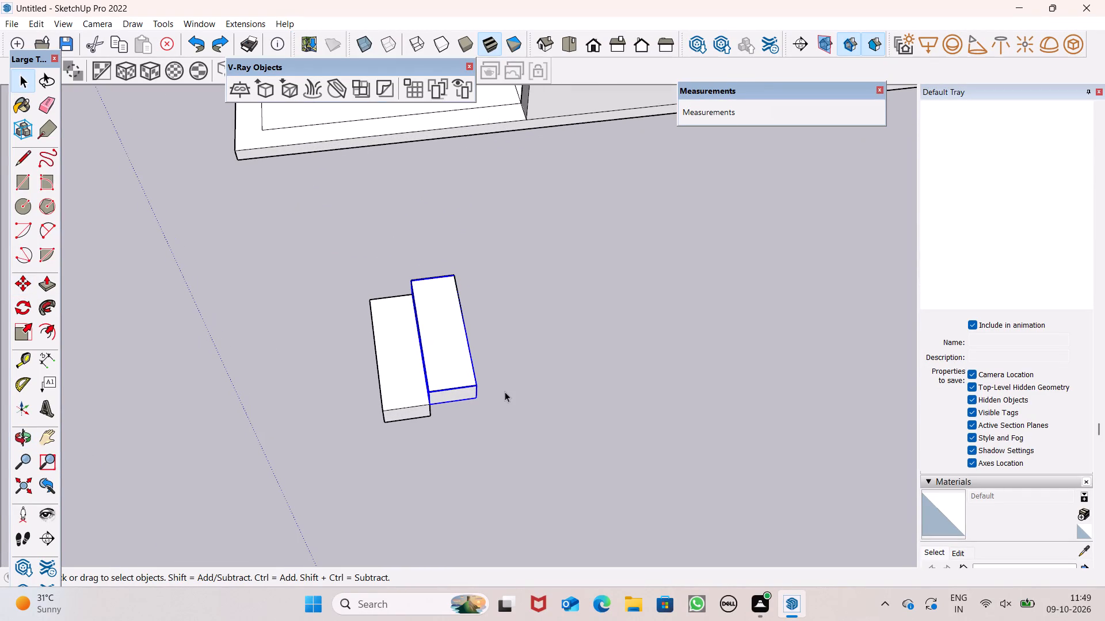
key("space")
left_click(506, 389)
left_click(475, 385)
scroll(480, 398, "up", 1)
middle_click_drag(480, 398, 481, 334)
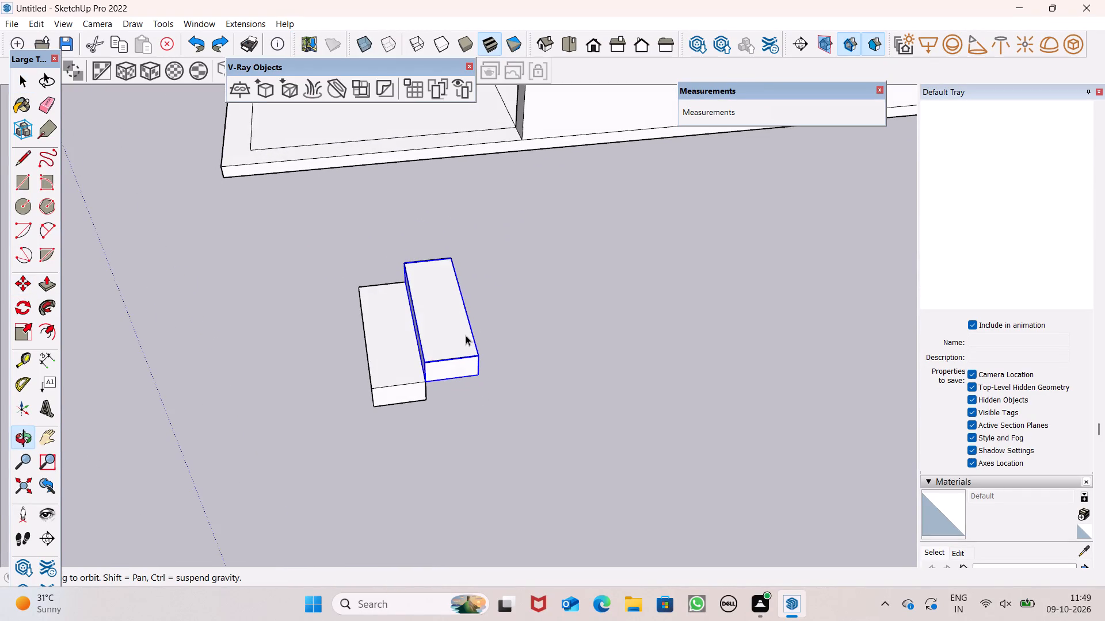
key("m")
key("Return")
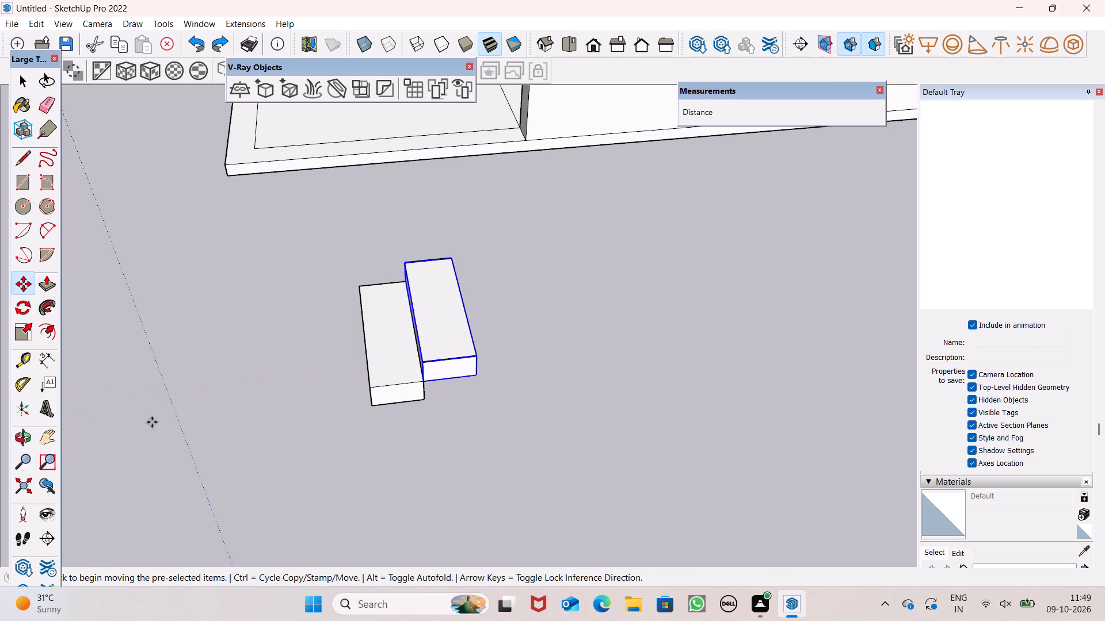
left_click_drag(422, 383, 473, 356)
key("shift+asterisk")
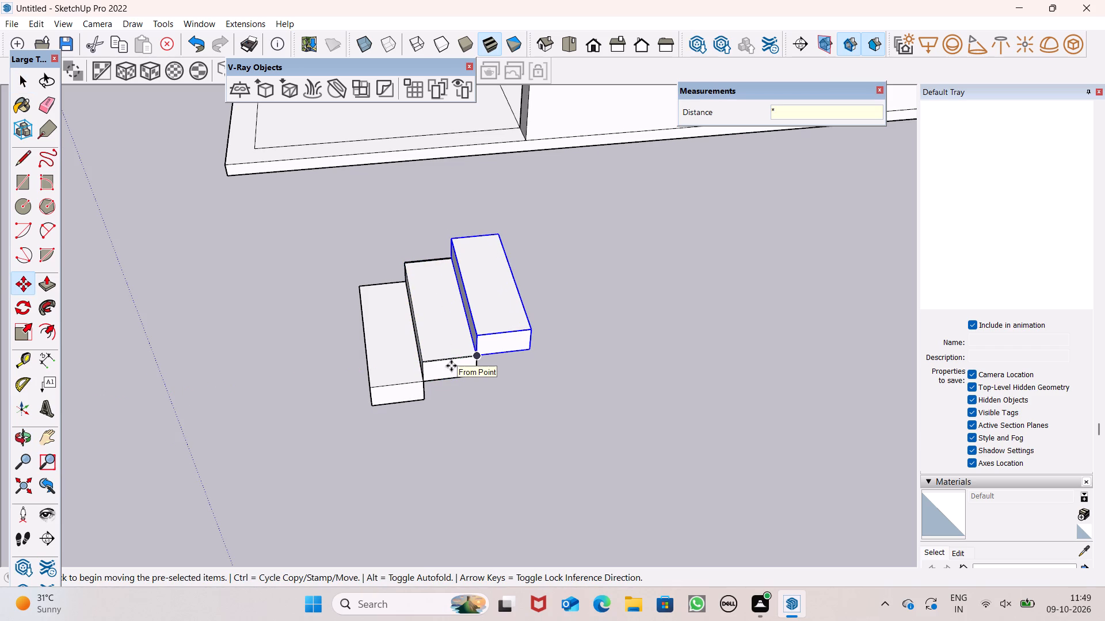
key("8")
key("Return")
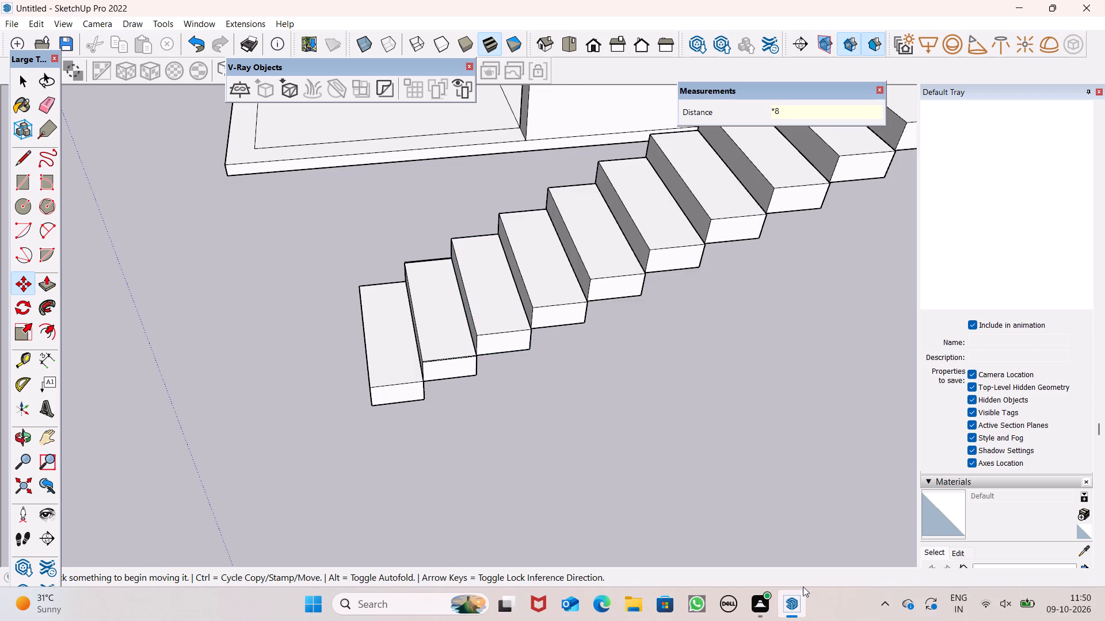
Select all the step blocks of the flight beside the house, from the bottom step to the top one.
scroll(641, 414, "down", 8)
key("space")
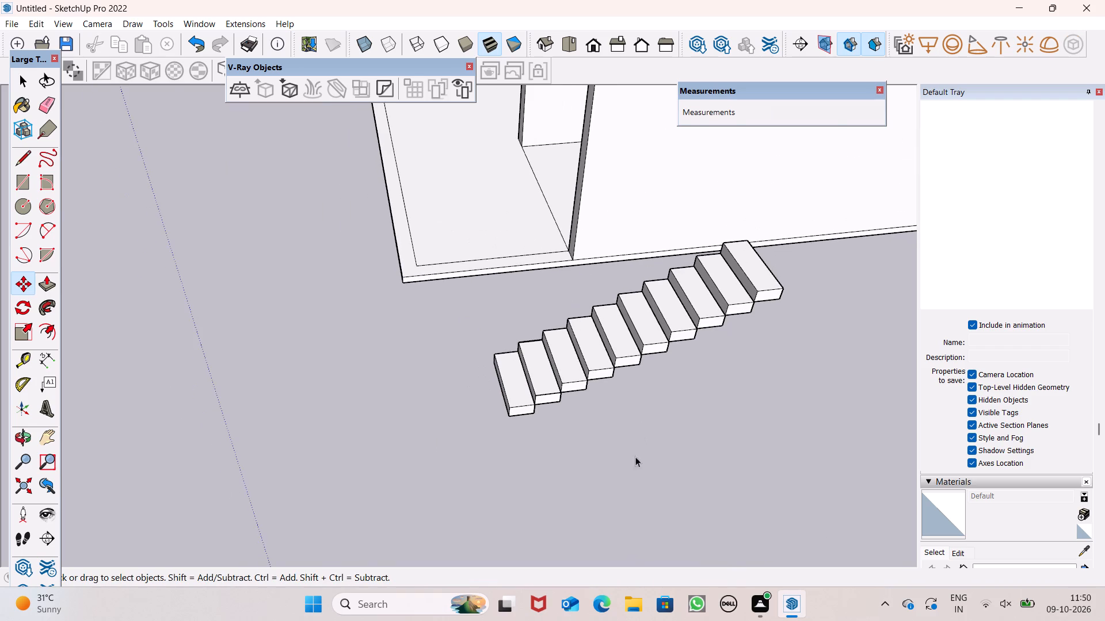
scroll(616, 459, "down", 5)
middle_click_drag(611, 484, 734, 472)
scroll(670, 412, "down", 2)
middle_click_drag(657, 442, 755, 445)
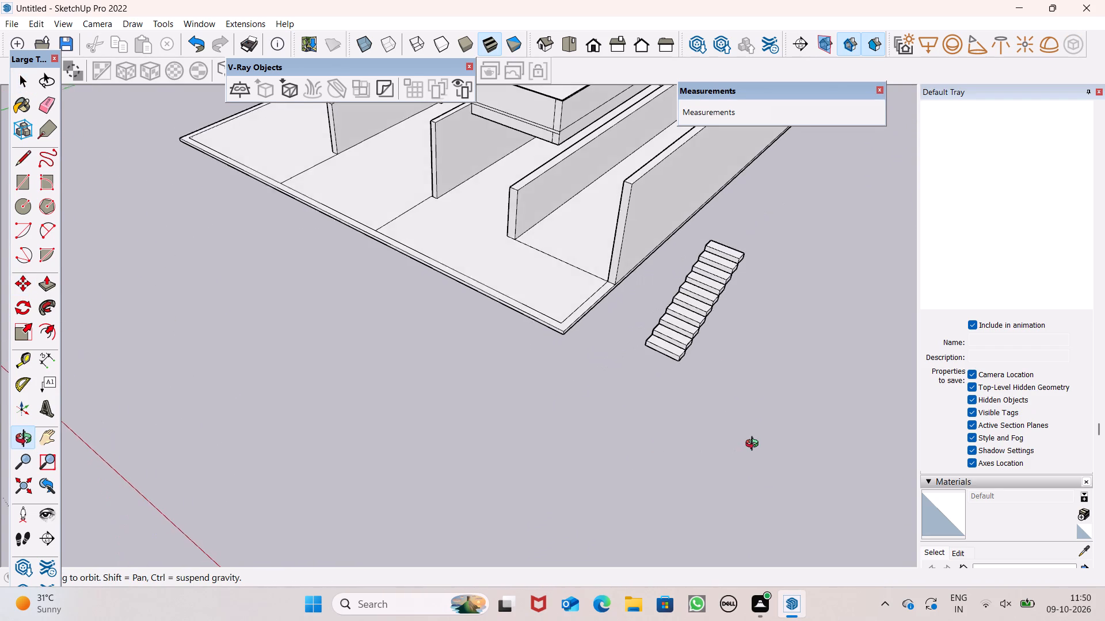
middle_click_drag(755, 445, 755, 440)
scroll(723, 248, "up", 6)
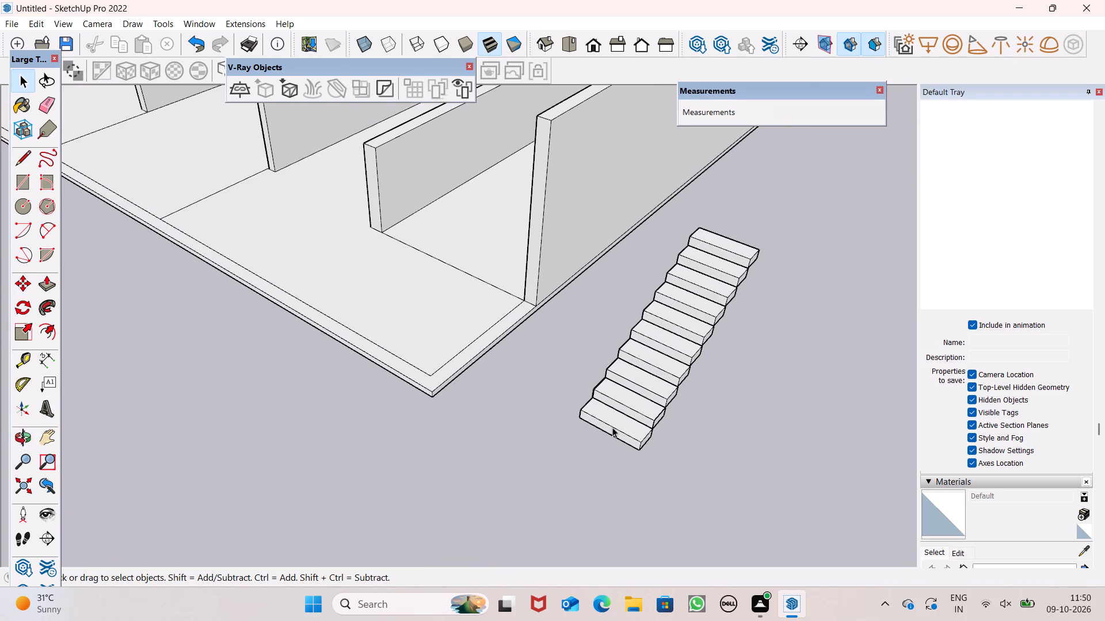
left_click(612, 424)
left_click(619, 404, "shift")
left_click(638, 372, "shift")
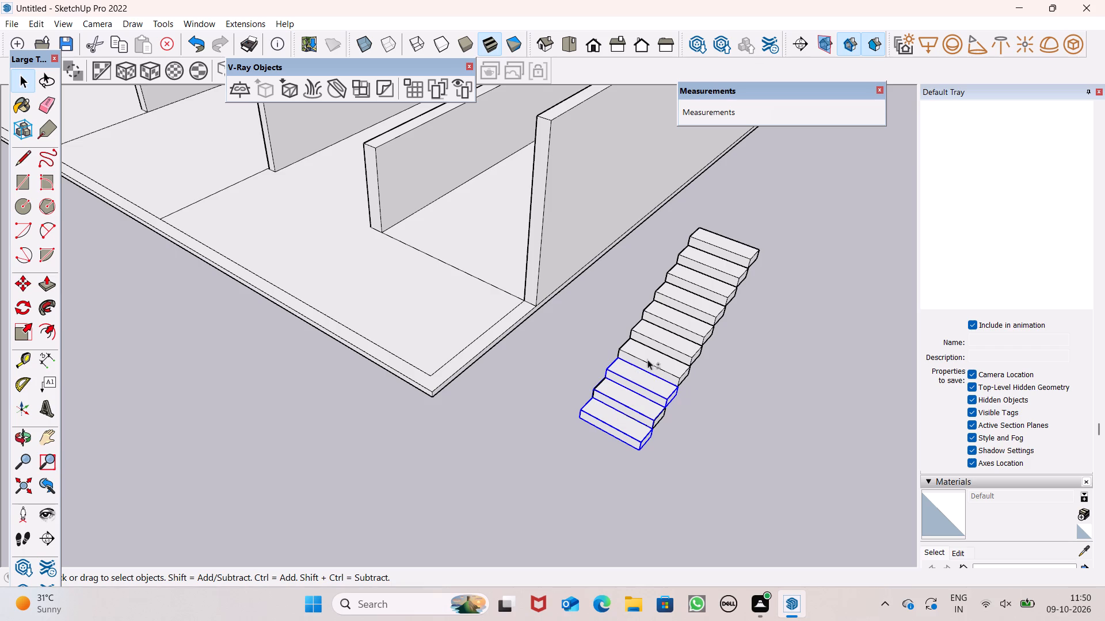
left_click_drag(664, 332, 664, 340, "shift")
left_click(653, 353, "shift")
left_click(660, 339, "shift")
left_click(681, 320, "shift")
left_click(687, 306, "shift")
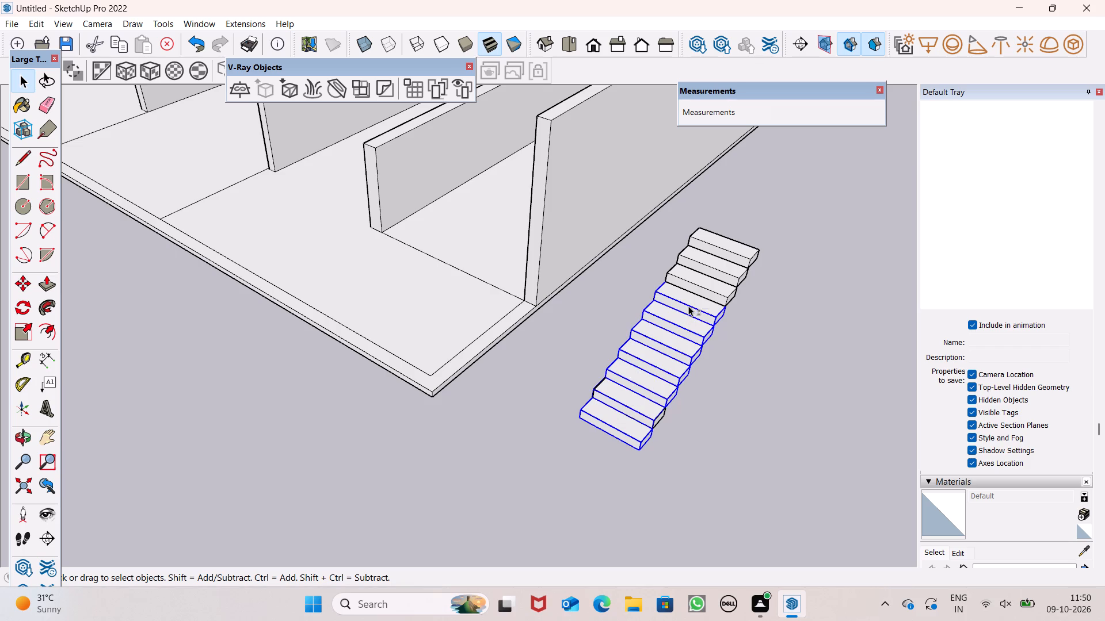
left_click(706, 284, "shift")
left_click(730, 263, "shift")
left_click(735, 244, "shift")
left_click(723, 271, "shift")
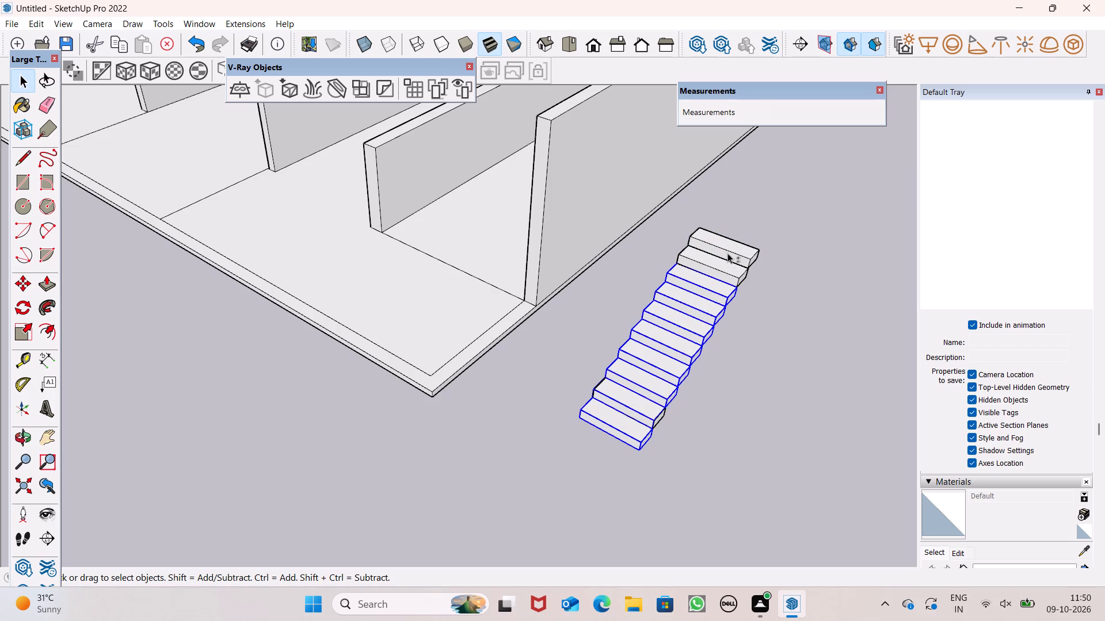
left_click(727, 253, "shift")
Examine the lower steps up close, especially the second step's end face, and clear the selection.
scroll(646, 421, "up", 2, "shift")
scroll(650, 421, "down", 1, "shift")
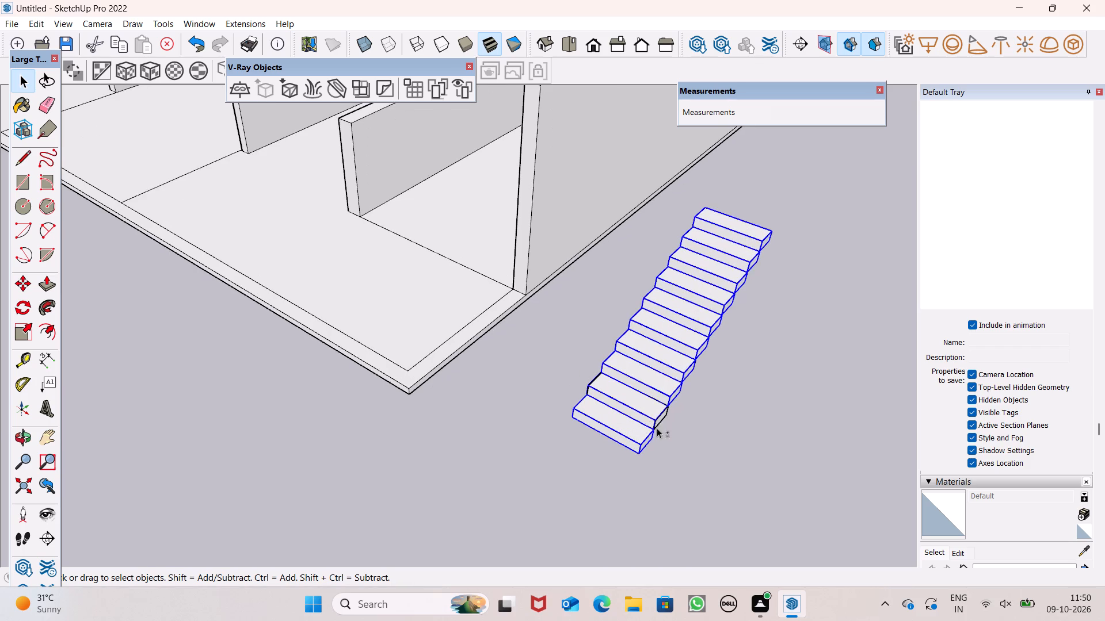
middle_click_drag(657, 428, 505, 366, "shift")
scroll(509, 369, "up", 5, "shift")
scroll(509, 366, "down", 1, "shift")
scroll(509, 364, "up", 7, "shift")
middle_click(505, 350, "shift")
scroll(505, 350, "down", 1, "shift")
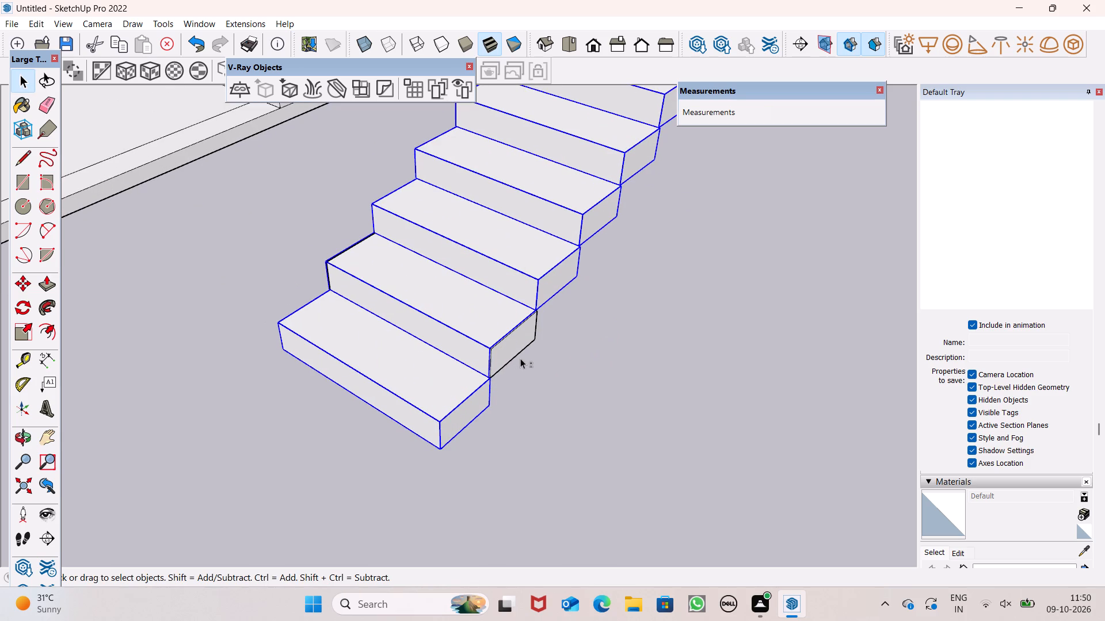
double_click(518, 348, "shift")
scroll(543, 412, "down", 3, "shift")
left_click(674, 384)
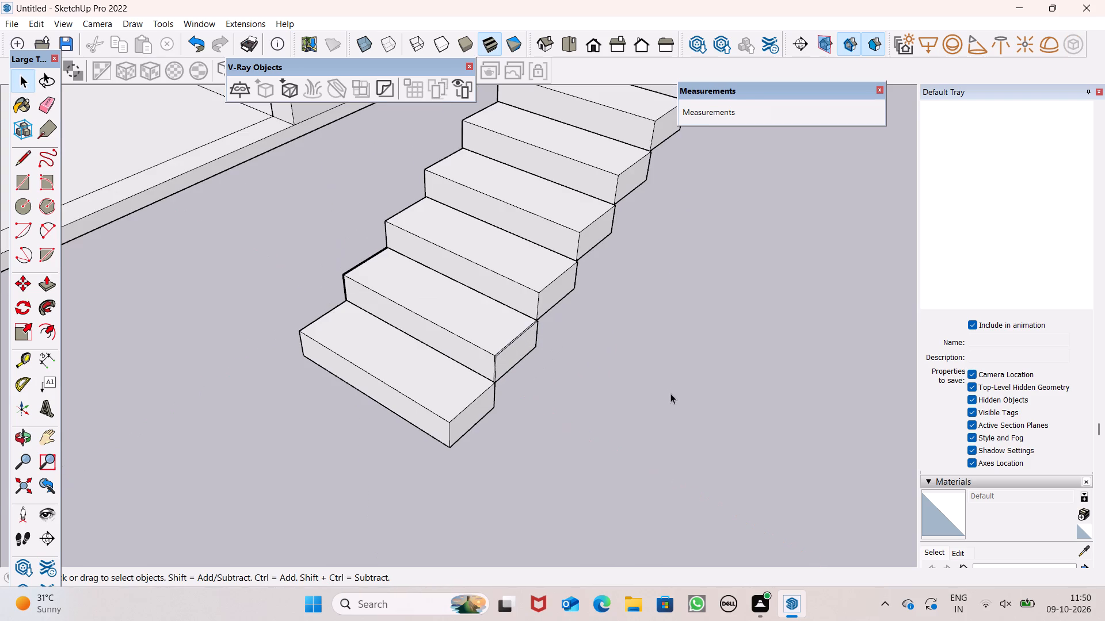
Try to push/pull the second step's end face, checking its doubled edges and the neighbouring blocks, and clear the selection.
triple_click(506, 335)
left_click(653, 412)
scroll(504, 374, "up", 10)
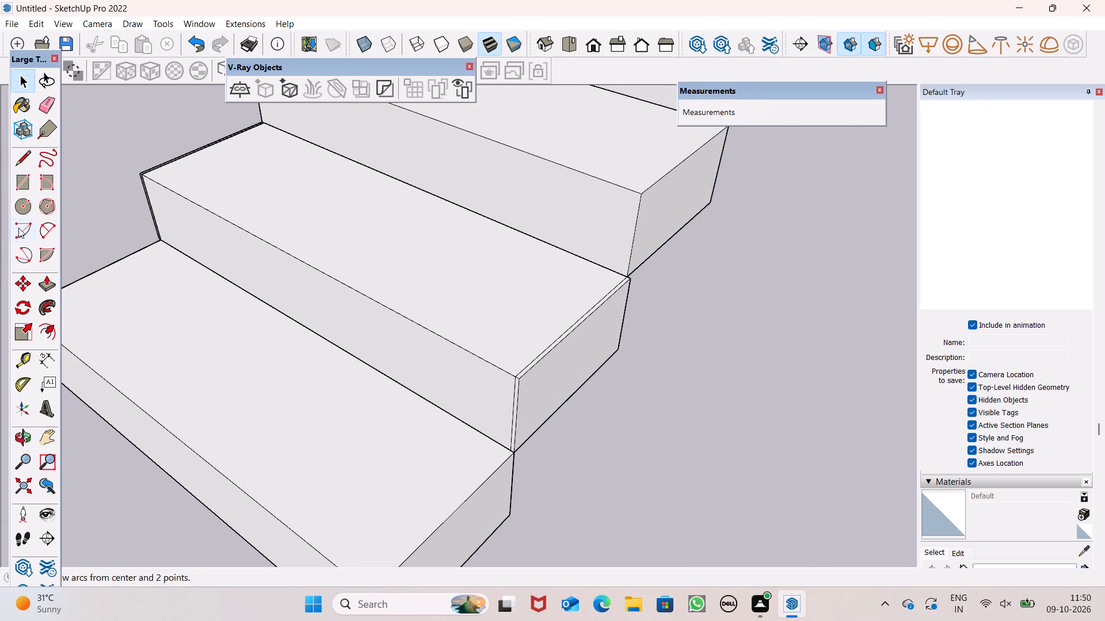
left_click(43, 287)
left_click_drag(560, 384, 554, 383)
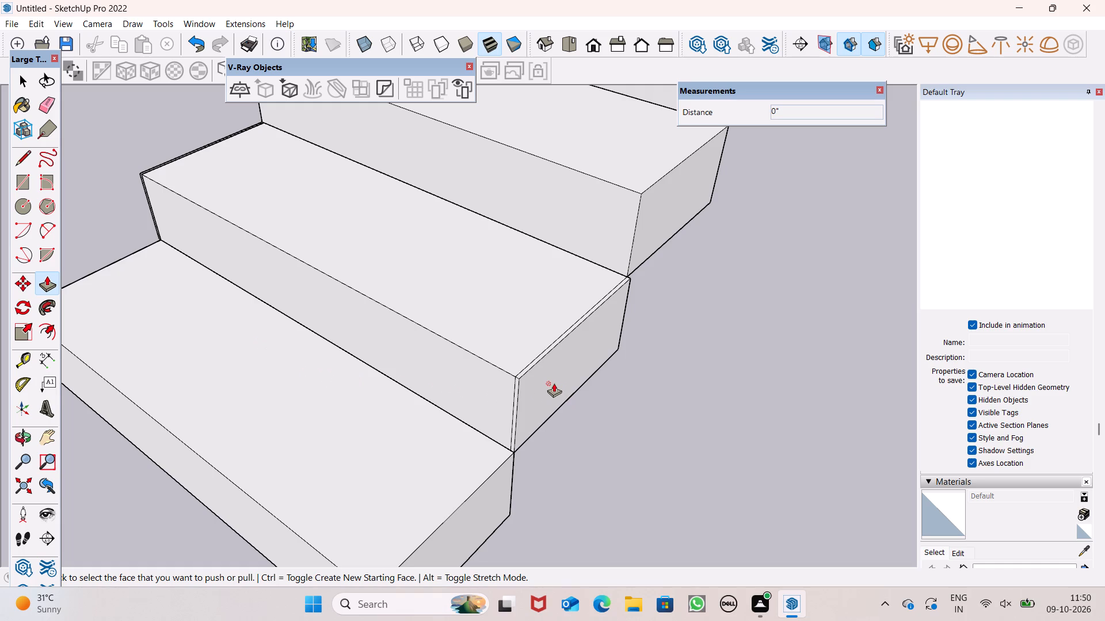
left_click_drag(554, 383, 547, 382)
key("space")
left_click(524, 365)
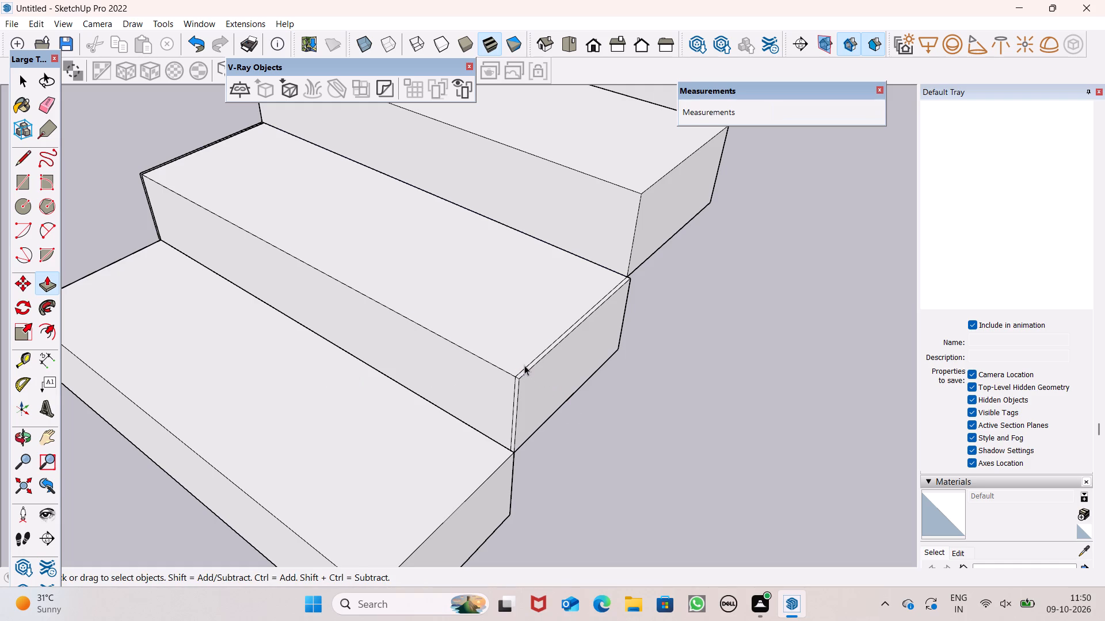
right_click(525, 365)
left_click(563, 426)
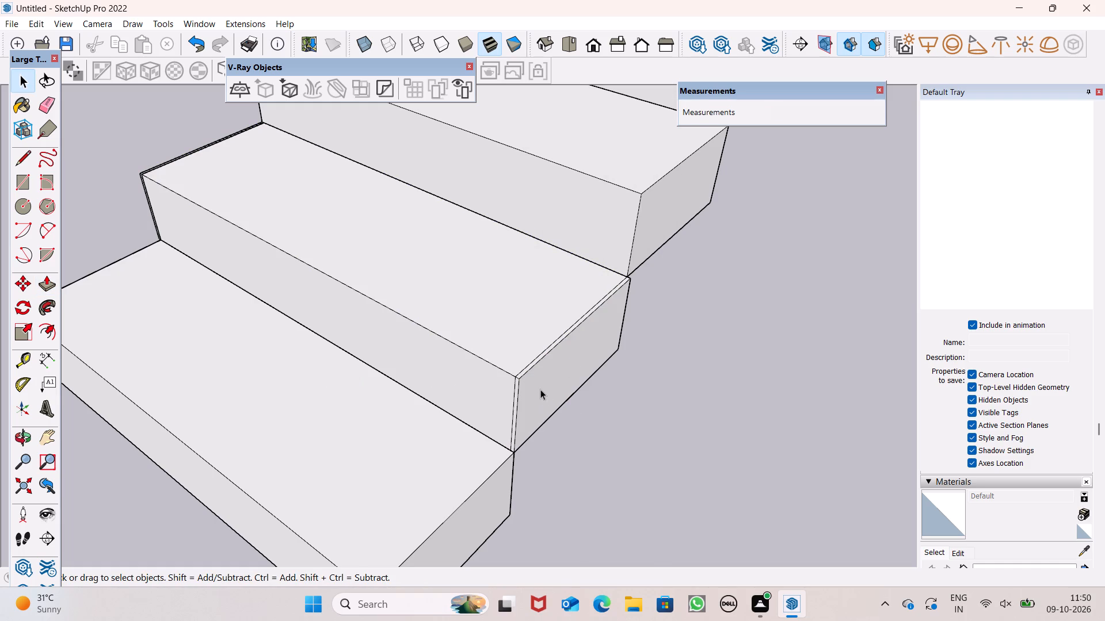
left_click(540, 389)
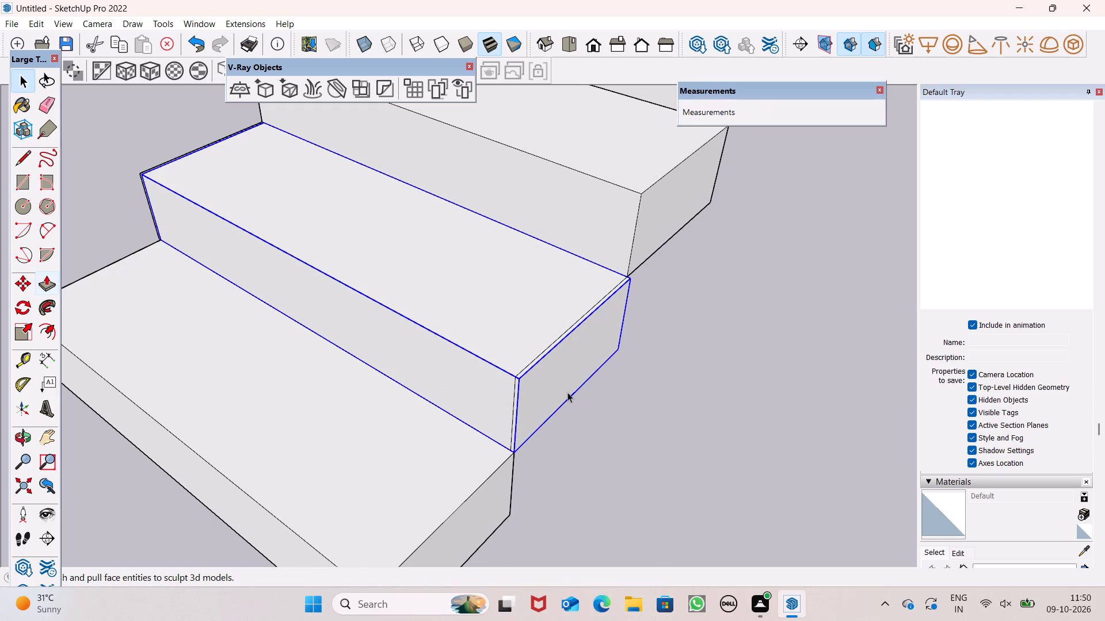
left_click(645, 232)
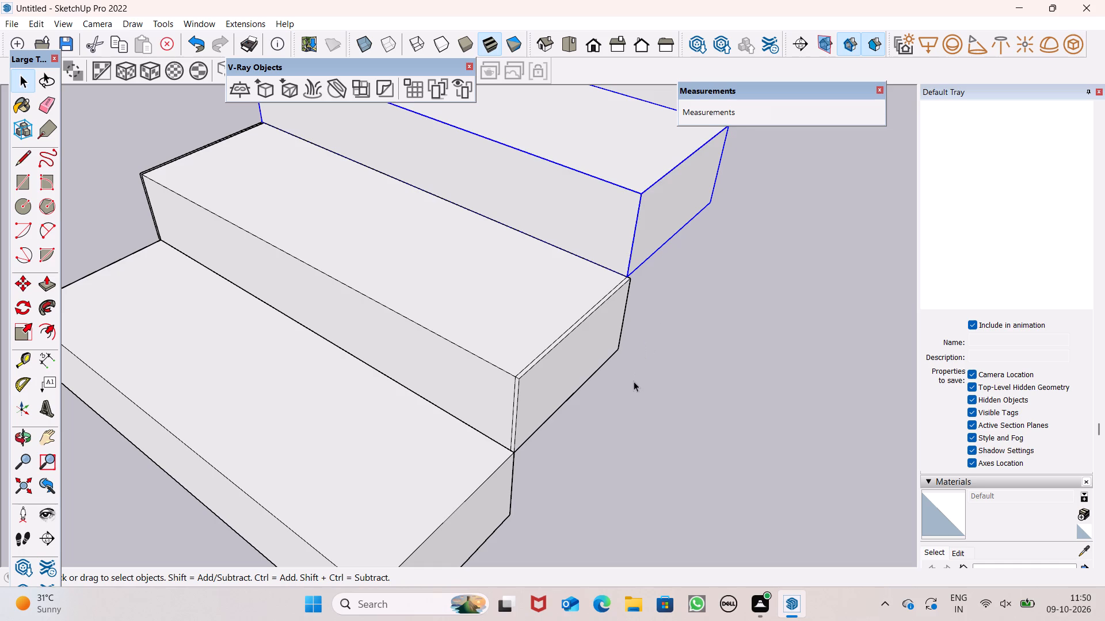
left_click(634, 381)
Select every step block of the flight, from the bottom step to the top one, and make them a group.
left_click(521, 375)
scroll(548, 372, "down", 6)
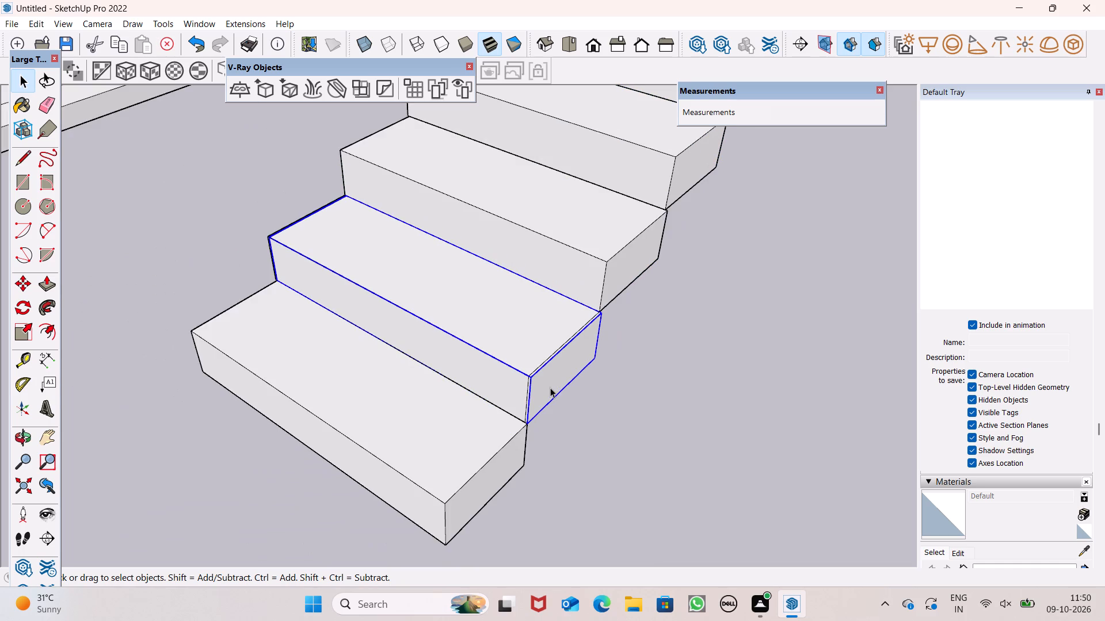
left_click(487, 418, "ctrl")
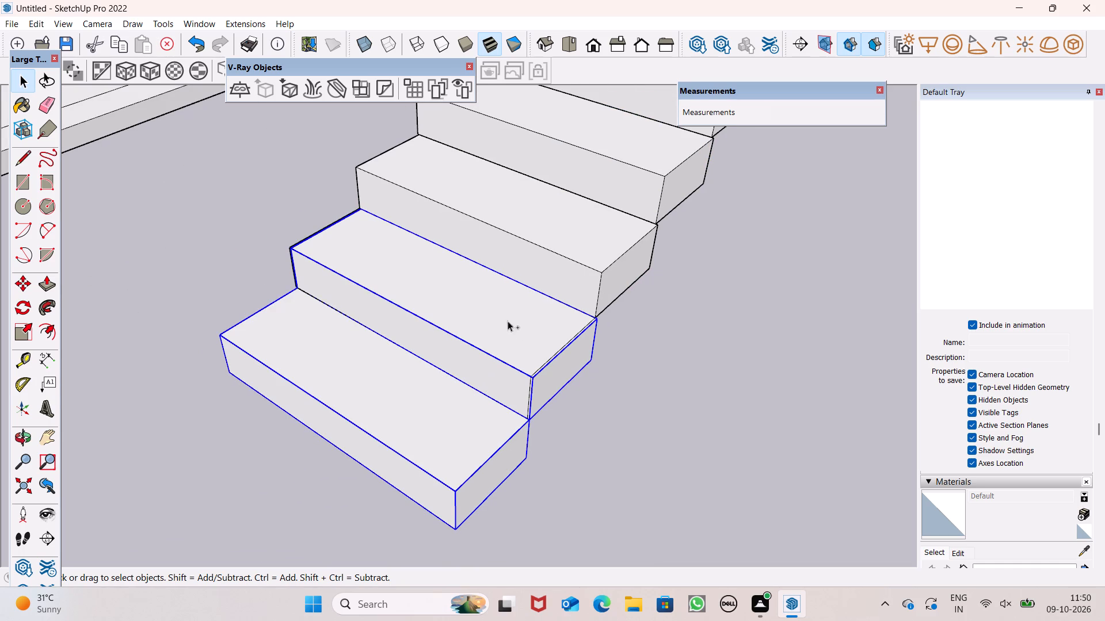
left_click(542, 244, "ctrl")
left_click(616, 168, "ctrl")
scroll(469, 286, "down", 4, "ctrl")
middle_click_drag(375, 306, 418, 331, "ctrl")
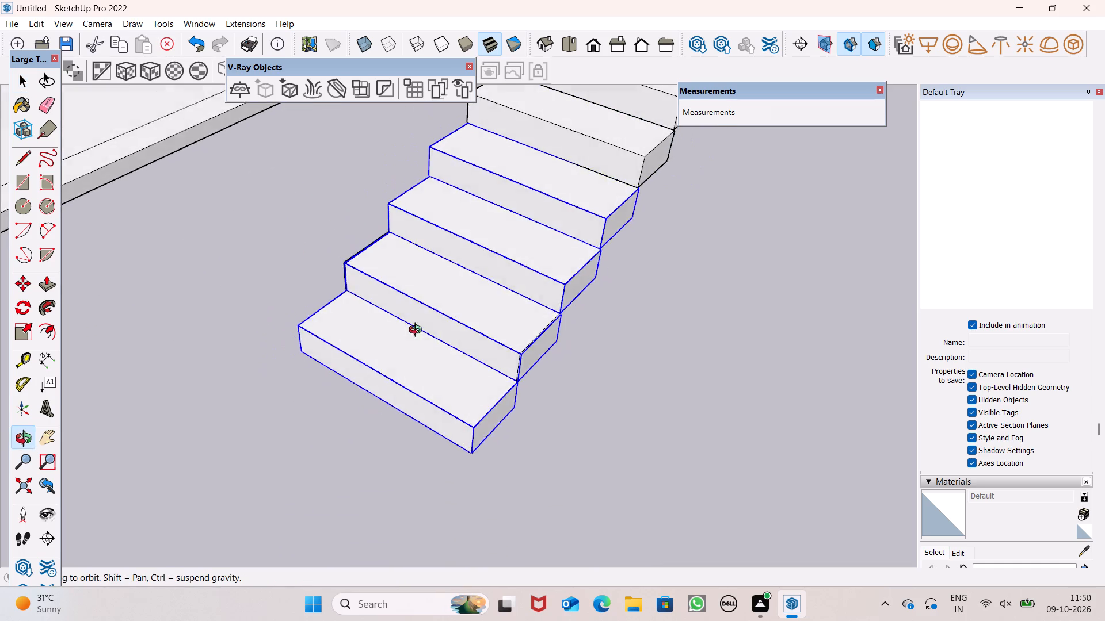
middle_click_drag(418, 331, 430, 504, "ctrl")
scroll(516, 402, "down", 2, "ctrl")
scroll(491, 476, "up", 1, "ctrl")
scroll(491, 481, "down", 9, "ctrl")
left_click(636, 186, "ctrl")
left_click(607, 211, "ctrl")
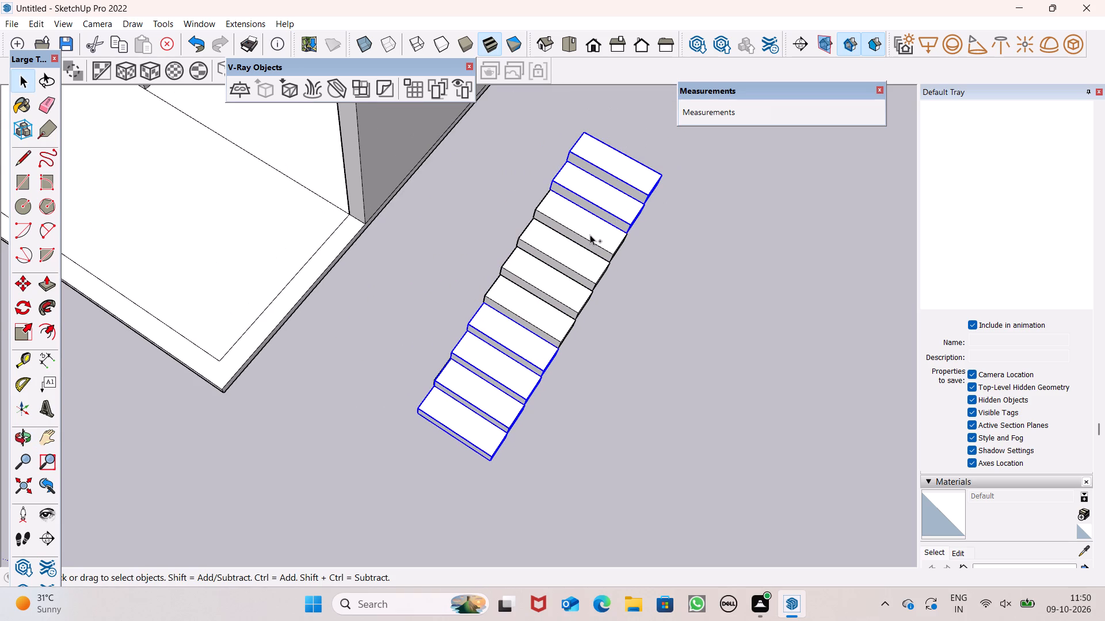
left_click(589, 235, "ctrl")
left_click(579, 266, "ctrl")
left_click(560, 294, "ctrl")
left_click(538, 310, "ctrl")
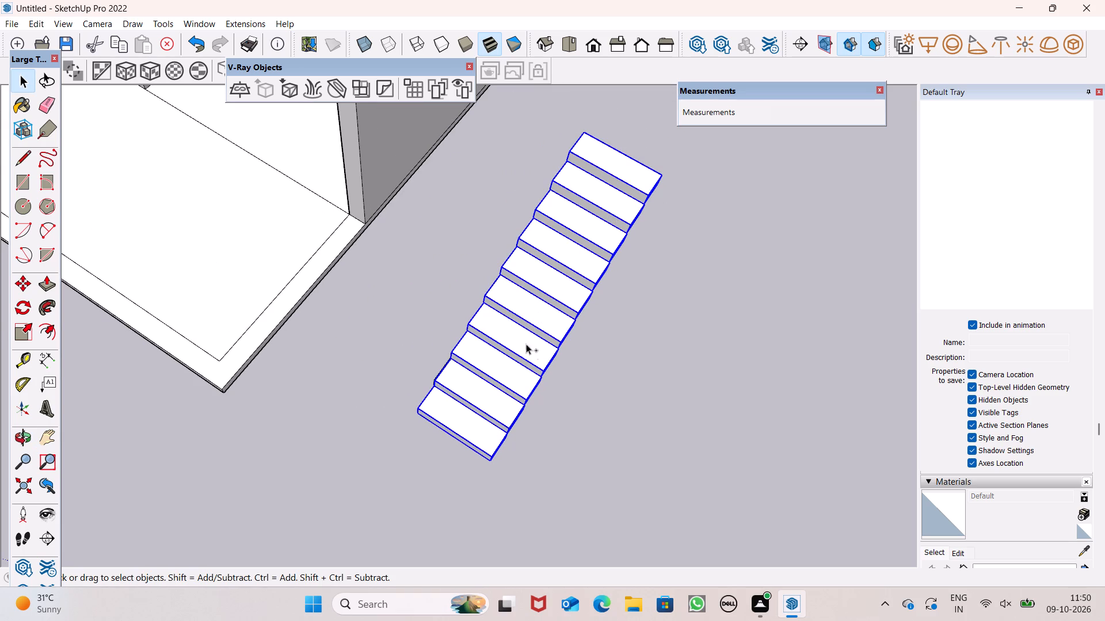
right_click(541, 366, "ctrl")
left_click(625, 193, "ctrl")
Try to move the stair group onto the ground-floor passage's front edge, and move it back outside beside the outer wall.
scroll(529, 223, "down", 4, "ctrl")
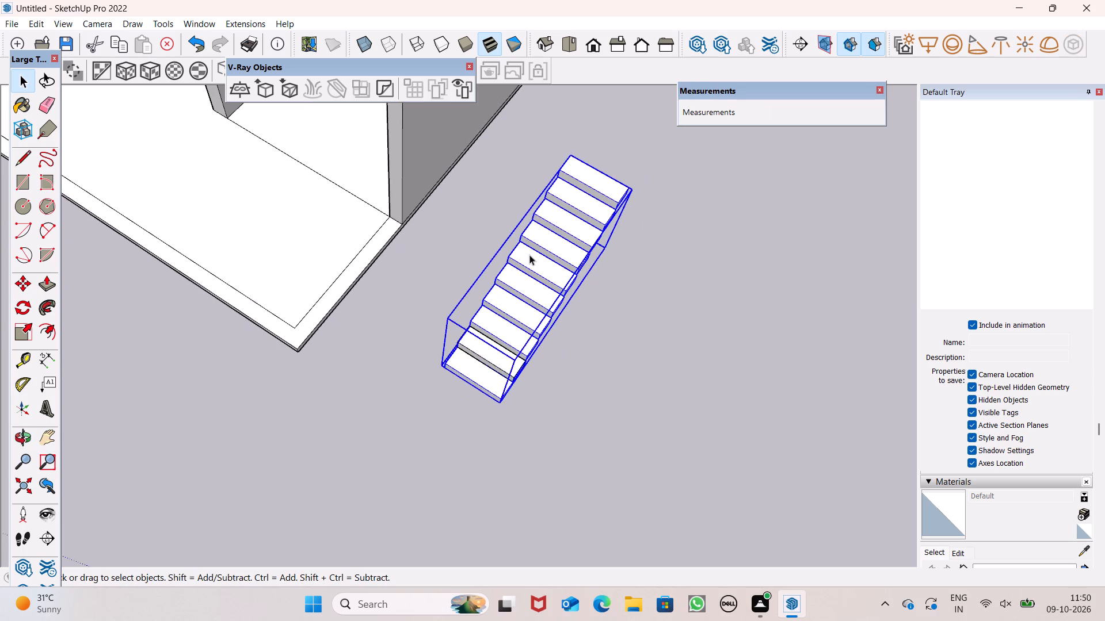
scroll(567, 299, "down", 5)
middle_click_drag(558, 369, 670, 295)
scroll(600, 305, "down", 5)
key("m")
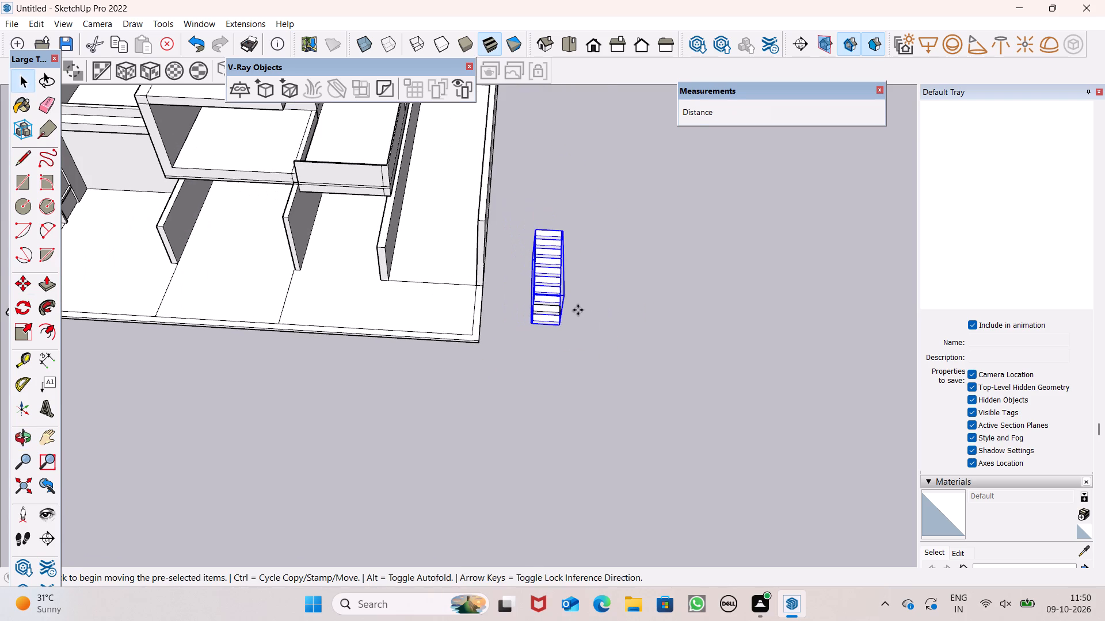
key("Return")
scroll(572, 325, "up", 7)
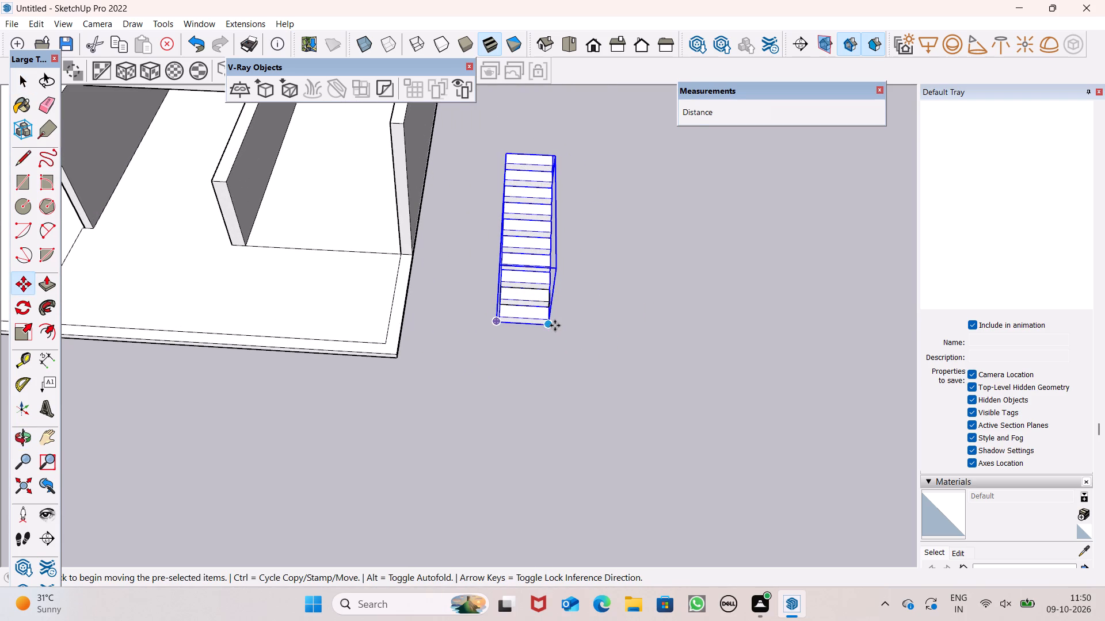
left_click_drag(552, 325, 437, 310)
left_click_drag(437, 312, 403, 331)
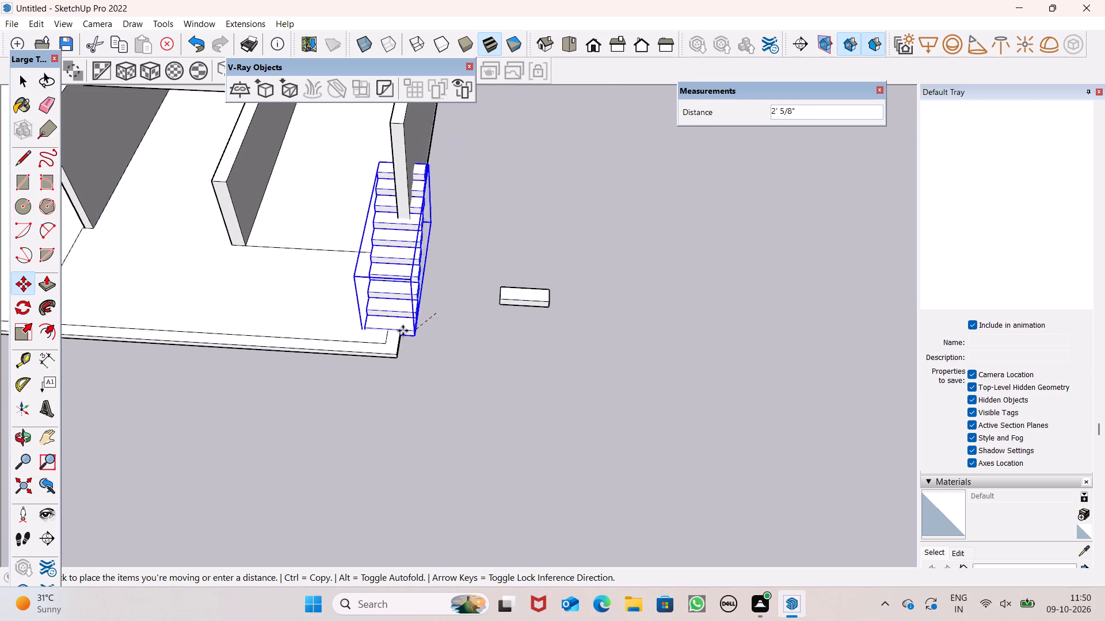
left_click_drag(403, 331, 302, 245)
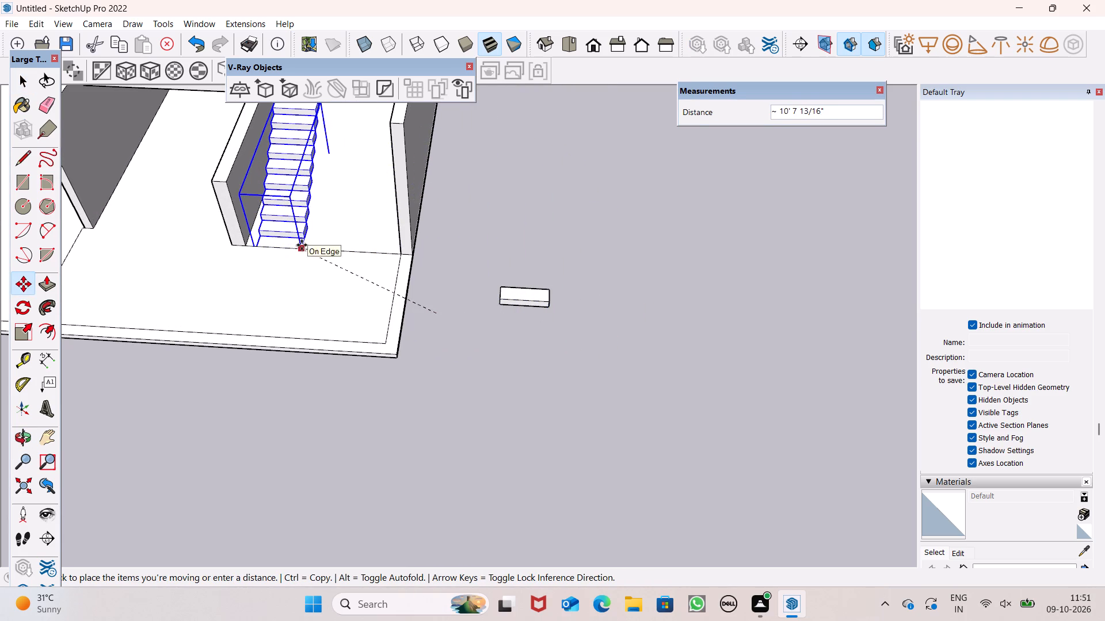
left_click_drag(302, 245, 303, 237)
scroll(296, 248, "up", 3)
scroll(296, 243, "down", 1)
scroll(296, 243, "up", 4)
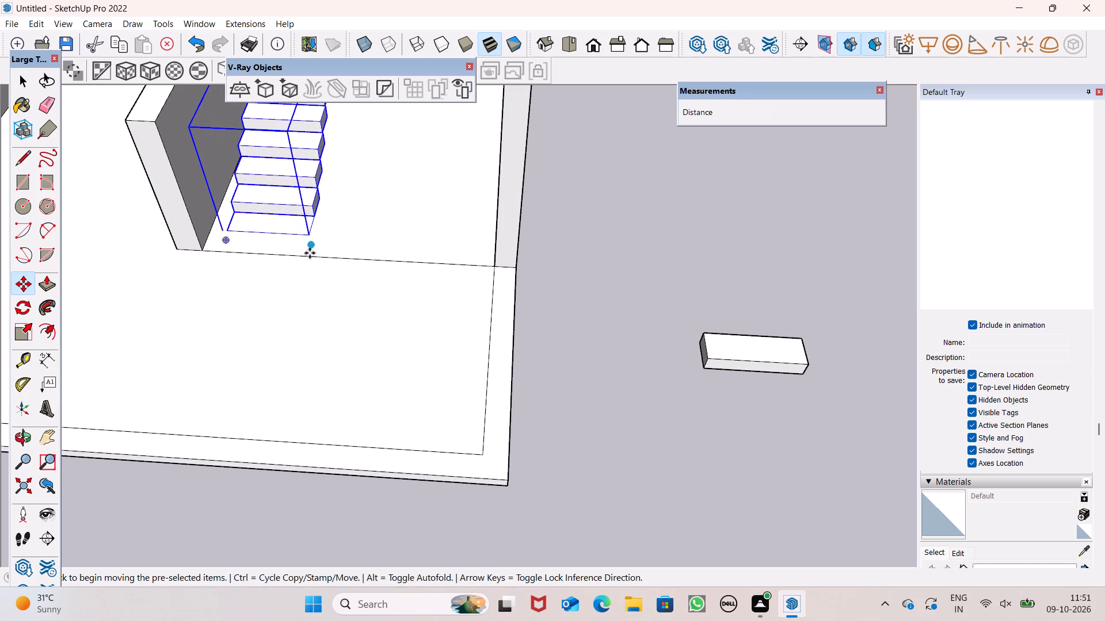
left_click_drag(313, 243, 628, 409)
Move the stair group about 11' 6" by its lower front corner onto the front edge of the ground-floor passage.
middle_click_drag(616, 419, 610, 397)
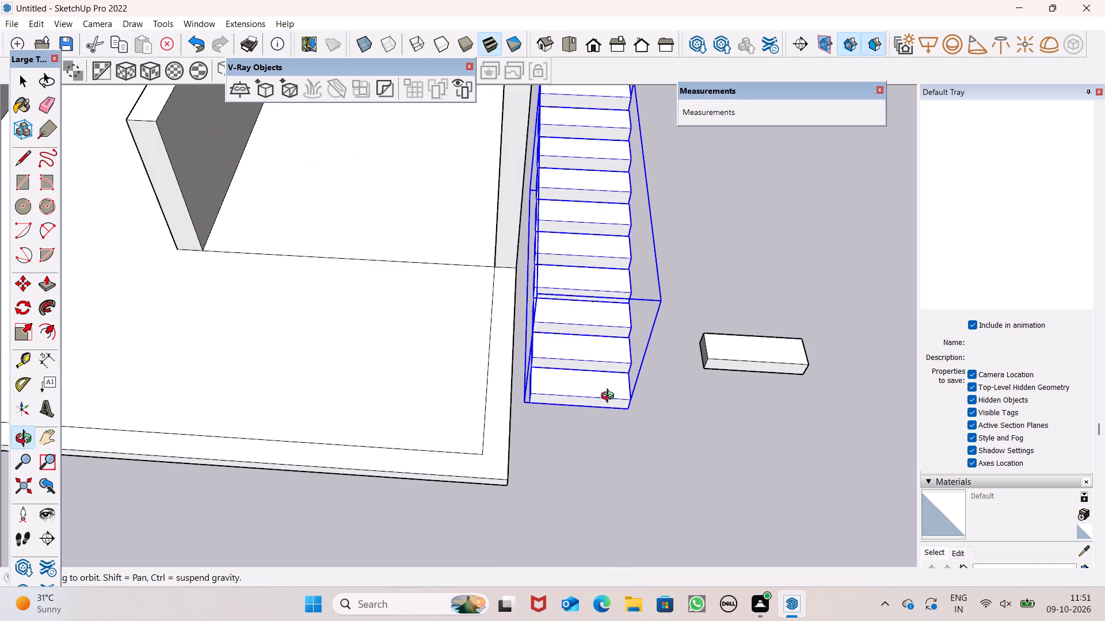
middle_click_drag(610, 397, 580, 218)
scroll(564, 299, "up", 4)
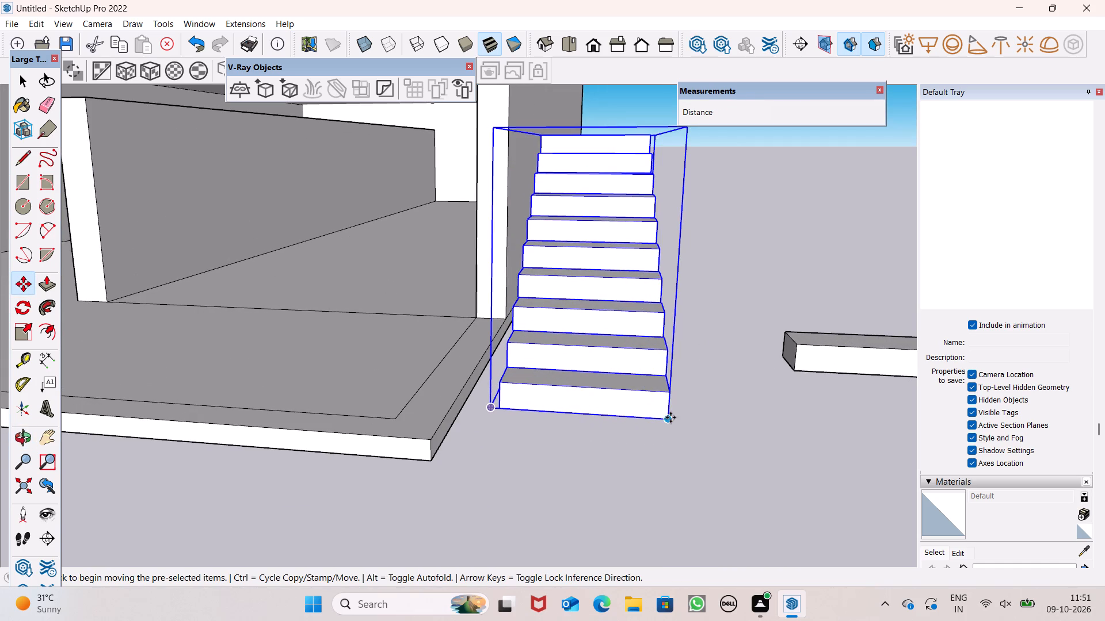
left_click_drag(668, 419, 302, 308)
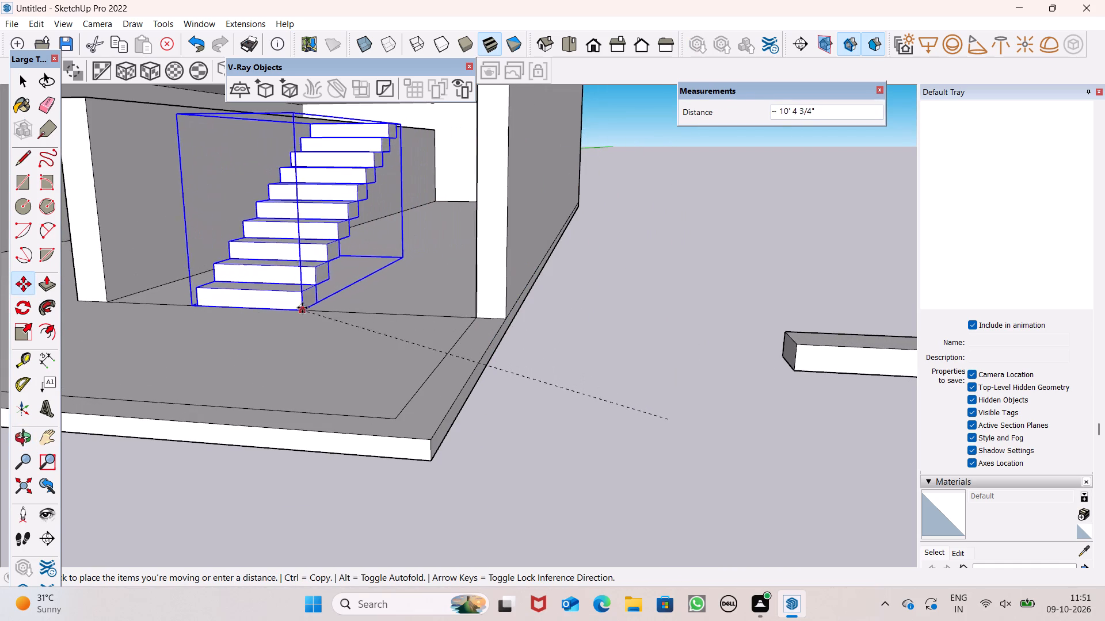
left_click_drag(302, 308, 276, 305)
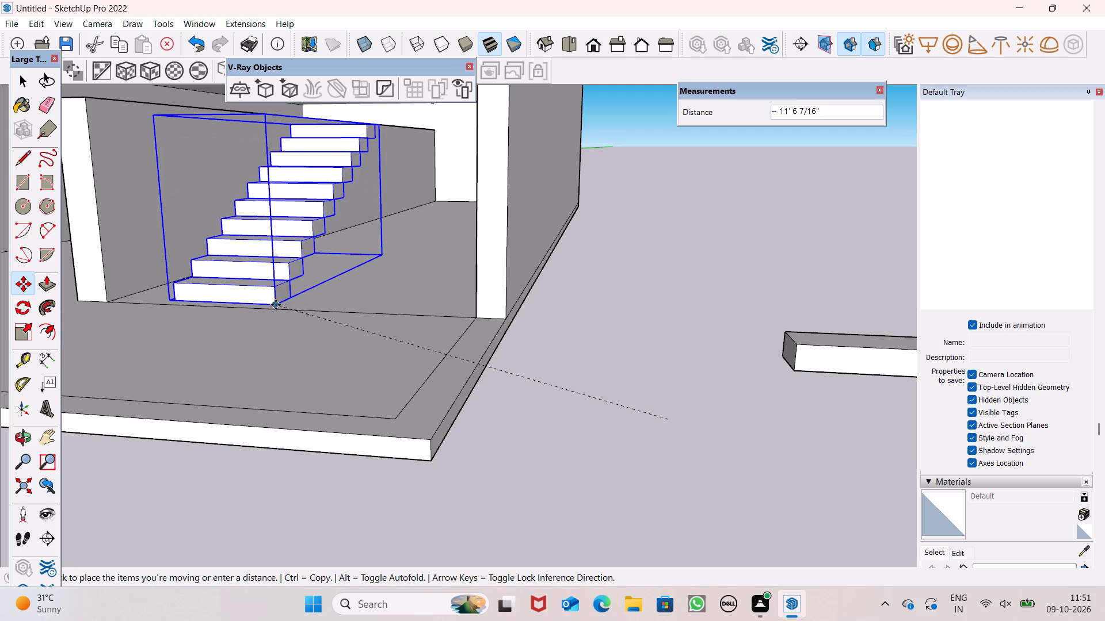
left_click_drag(276, 305, 275, 312)
key("space")
key("space")
scroll(582, 392, "down", 3)
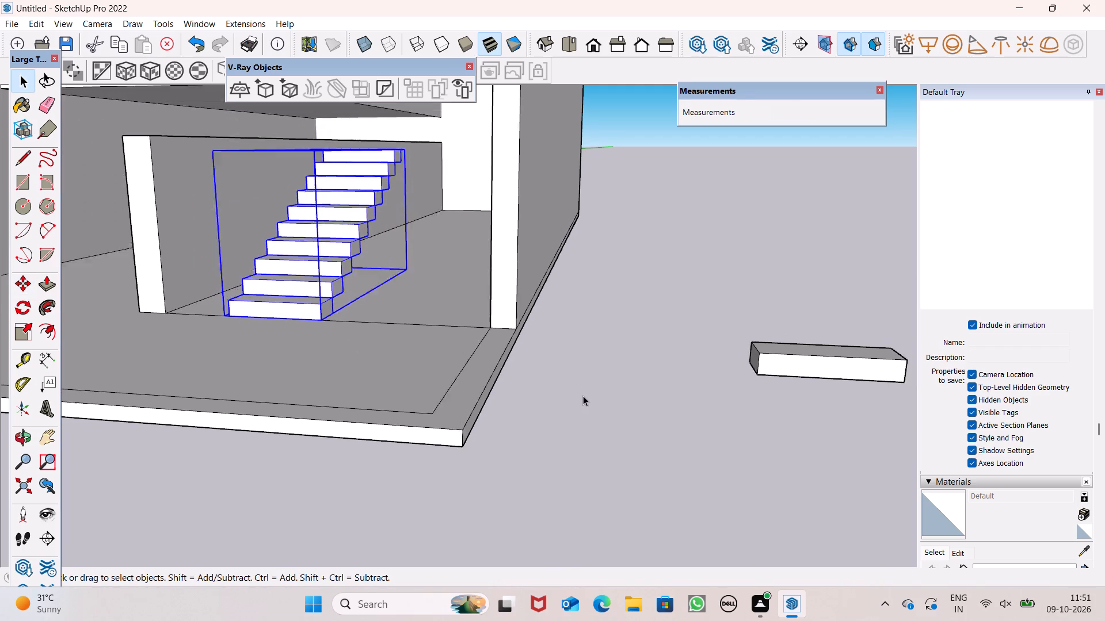
scroll(583, 396, "down", 1)
left_click(563, 385)
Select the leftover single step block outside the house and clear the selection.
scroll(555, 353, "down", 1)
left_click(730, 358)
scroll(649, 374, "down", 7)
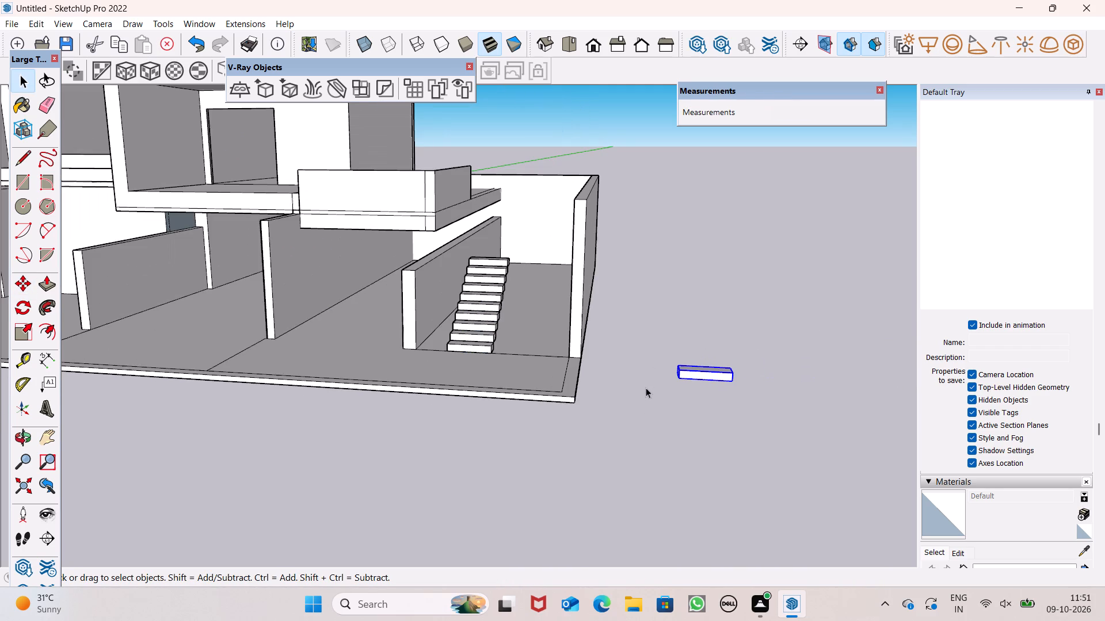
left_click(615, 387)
Move the stair group about 2' 3" inward along the passage floor, close to the dividing wall.
scroll(568, 362, "down", 2)
middle_click_drag(508, 309, 502, 486)
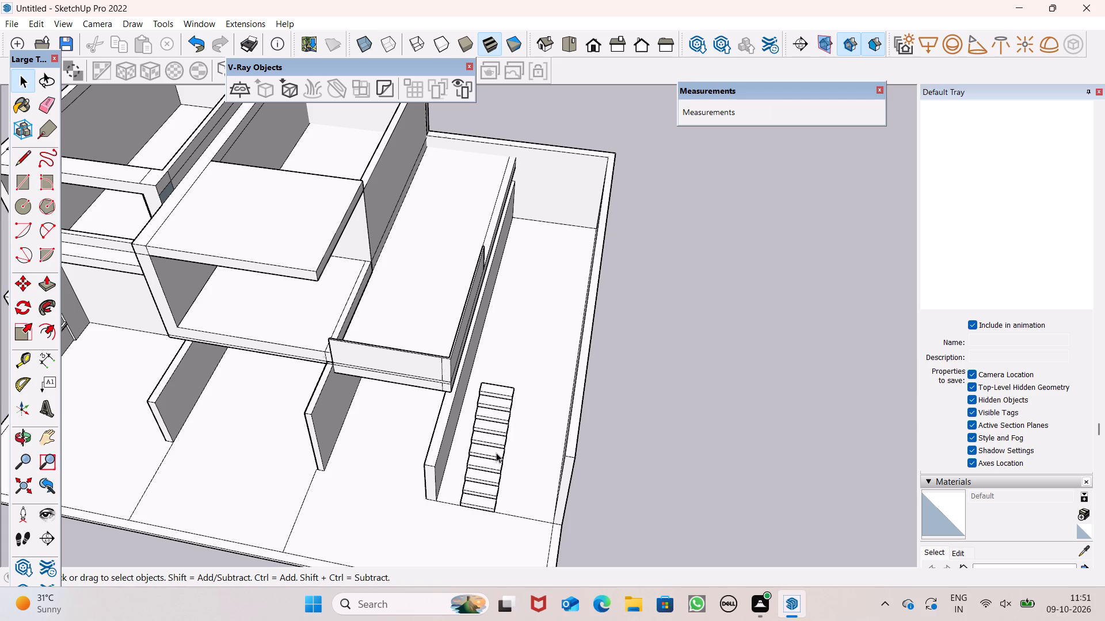
scroll(606, 465, "up", 1)
middle_click_drag(606, 466, 557, 494)
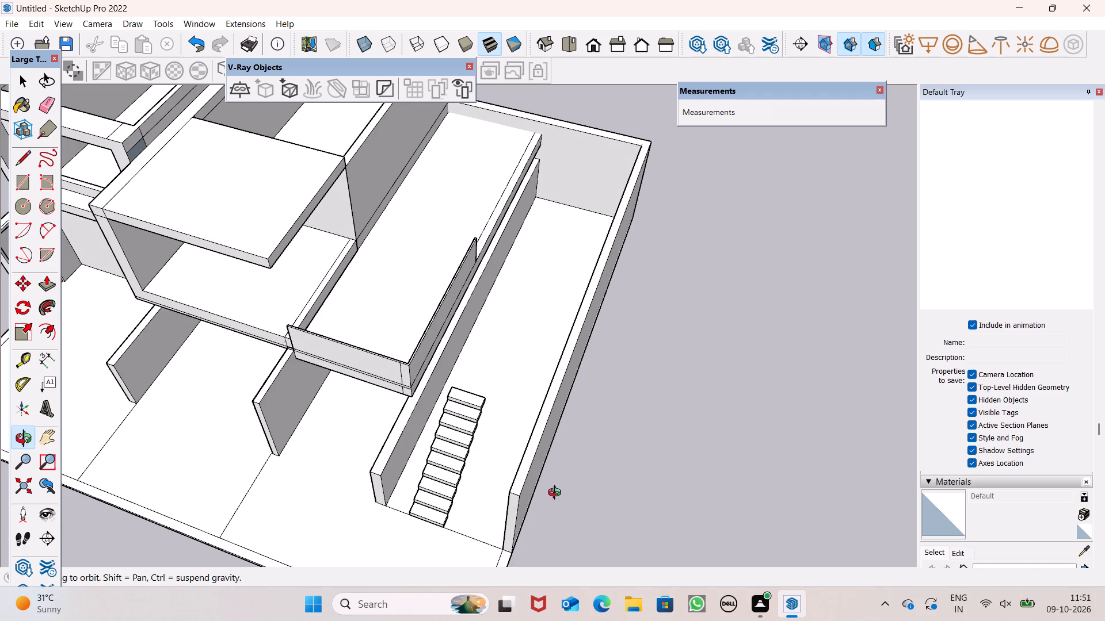
middle_click_drag(557, 494, 551, 517)
scroll(422, 522, "up", 5)
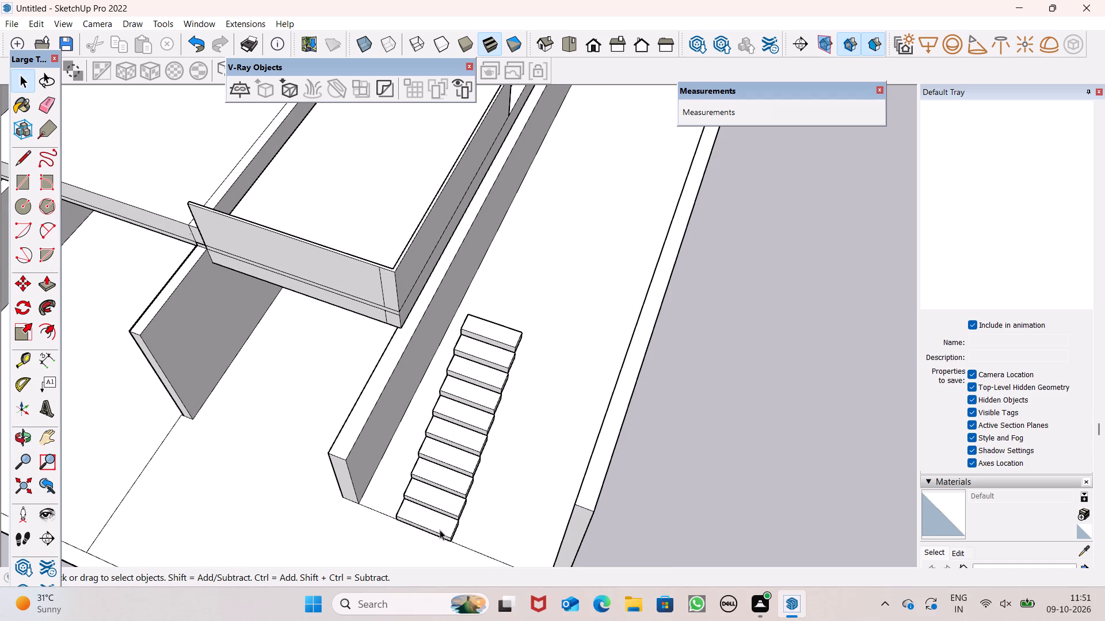
left_click(448, 535)
scroll(444, 531, "up", 2)
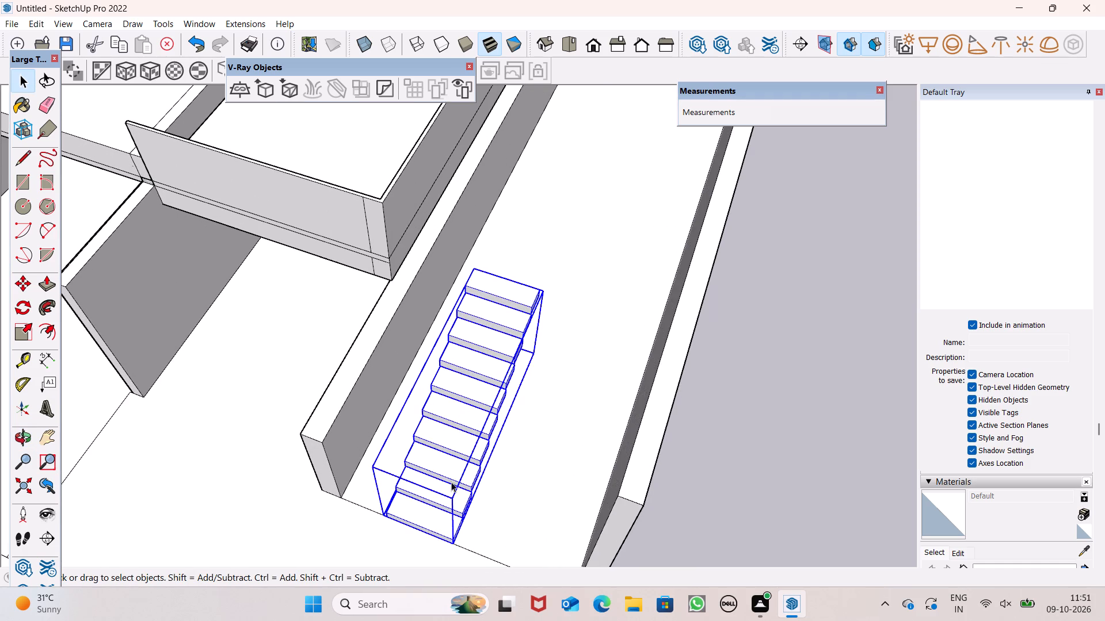
key("m")
key("shift+Return")
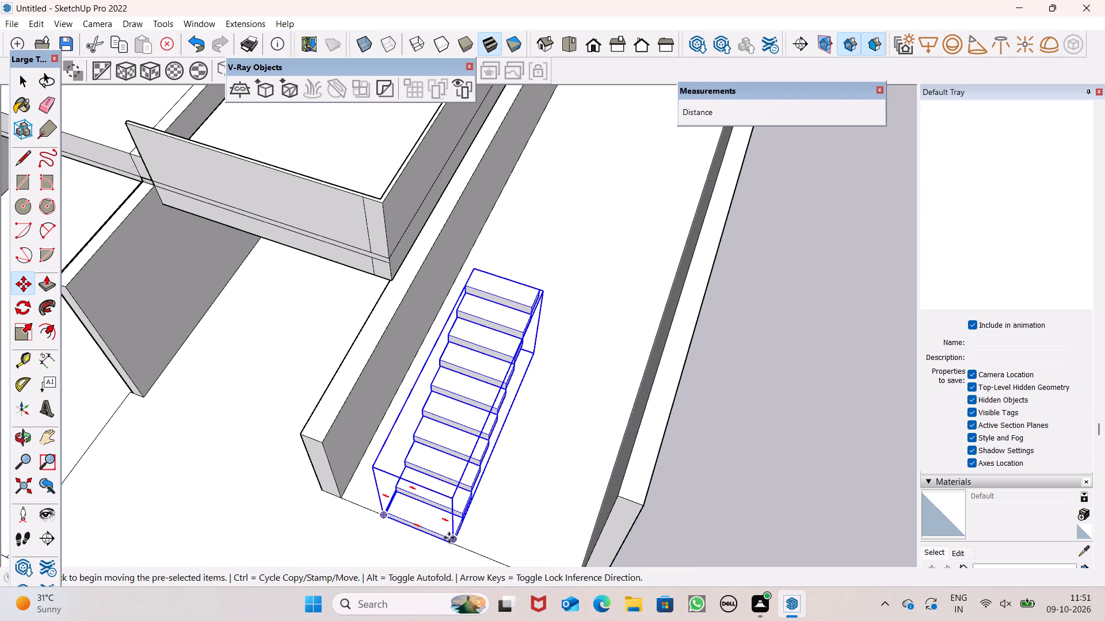
left_click_drag(452, 540, 438, 489)
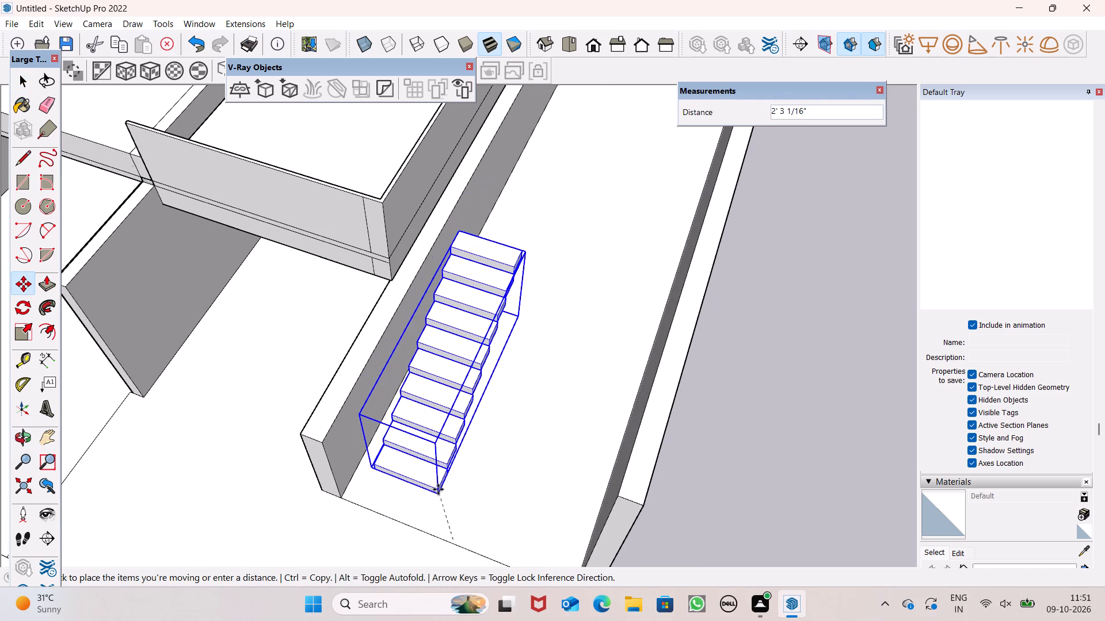
left_click_drag(438, 489, 428, 490)
Shift the stair group about 1' 4" farther into the passage, keeping it alongside the dividing wall.
middle_click_drag(431, 506, 515, 277)
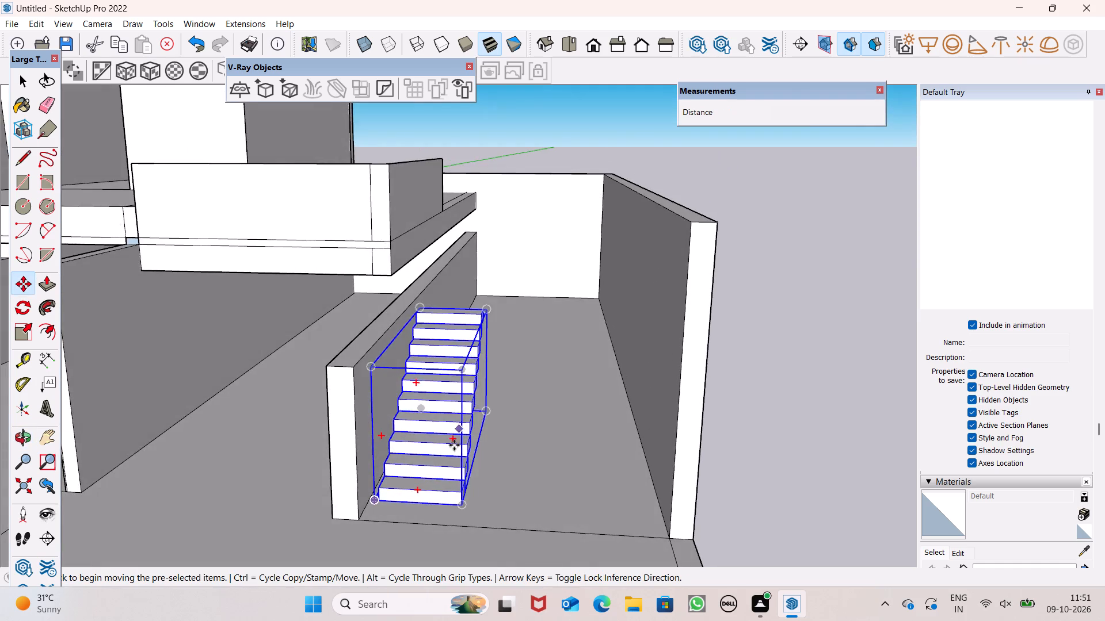
scroll(451, 452, "up", 4)
scroll(440, 491, "down", 1)
scroll(440, 493, "up", 1)
left_click_drag(473, 526, 494, 505)
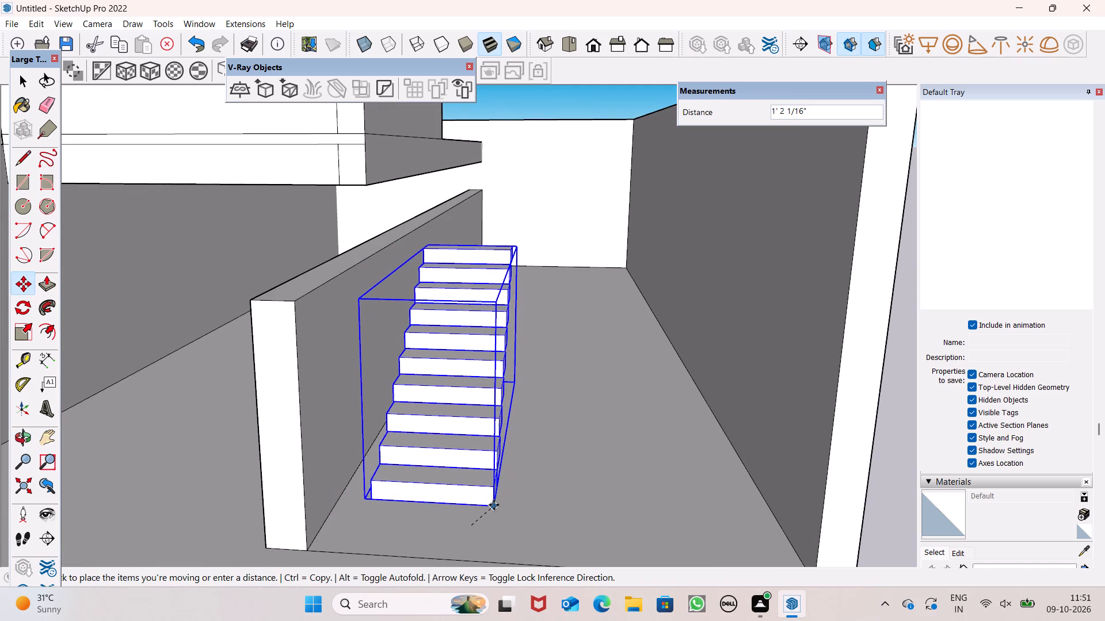
left_click_drag(494, 505, 486, 500)
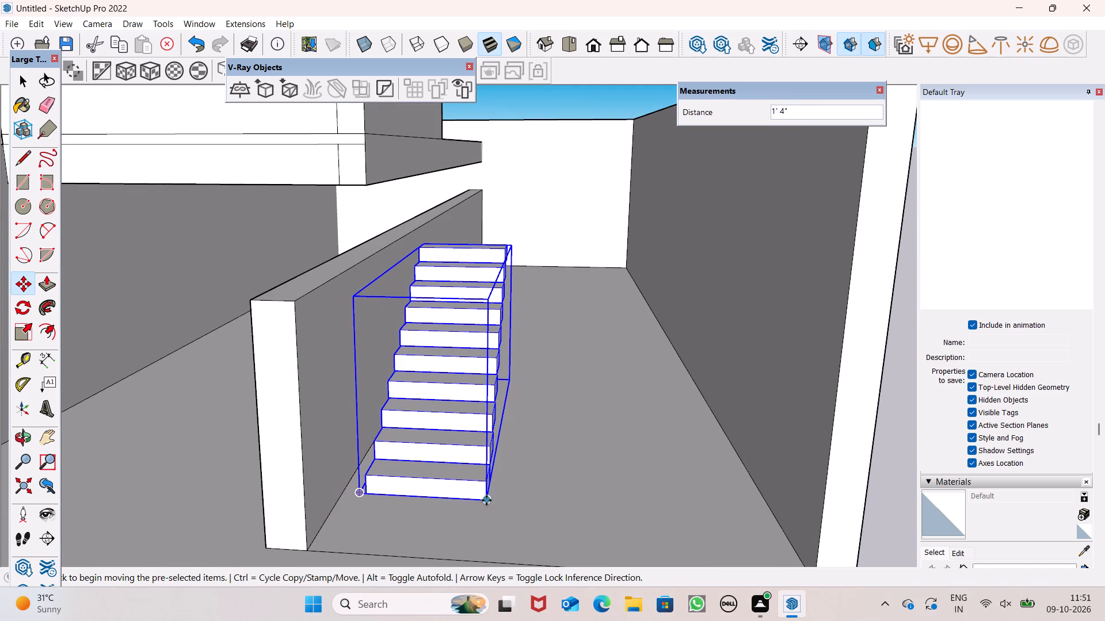
key("space")
left_click(547, 488)
Clear the selection and examine the stair group's placement beside the dividing wall in the passage from several angles.
middle_click_drag(473, 423, 370, 463)
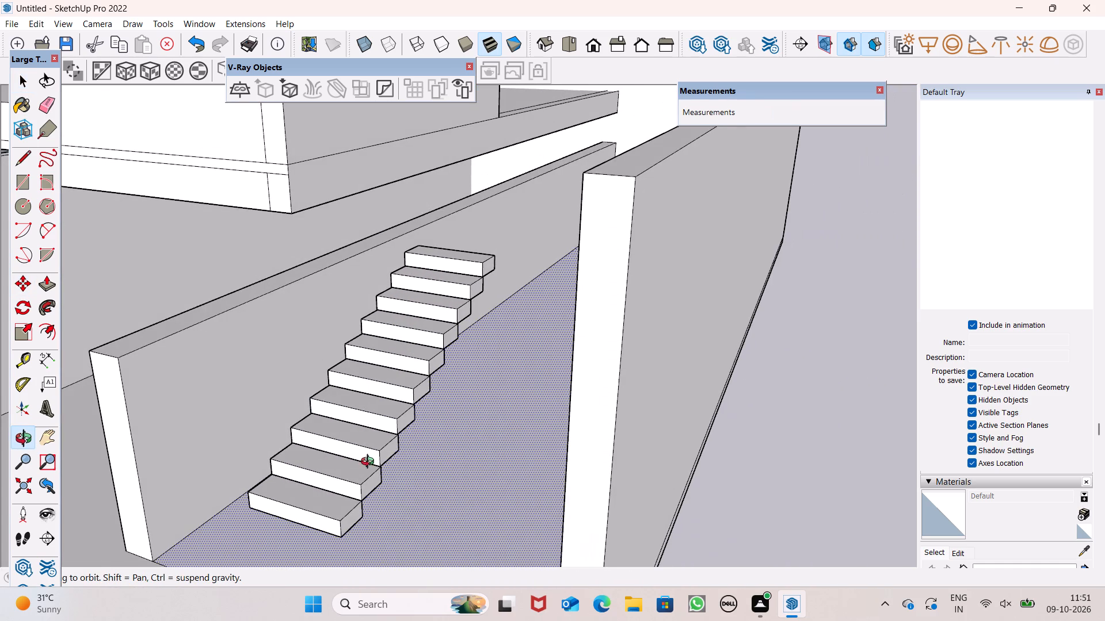
middle_click_drag(370, 463, 371, 463)
left_click(789, 465)
scroll(421, 388, "up", 4)
middle_click_drag(420, 398, 421, 406)
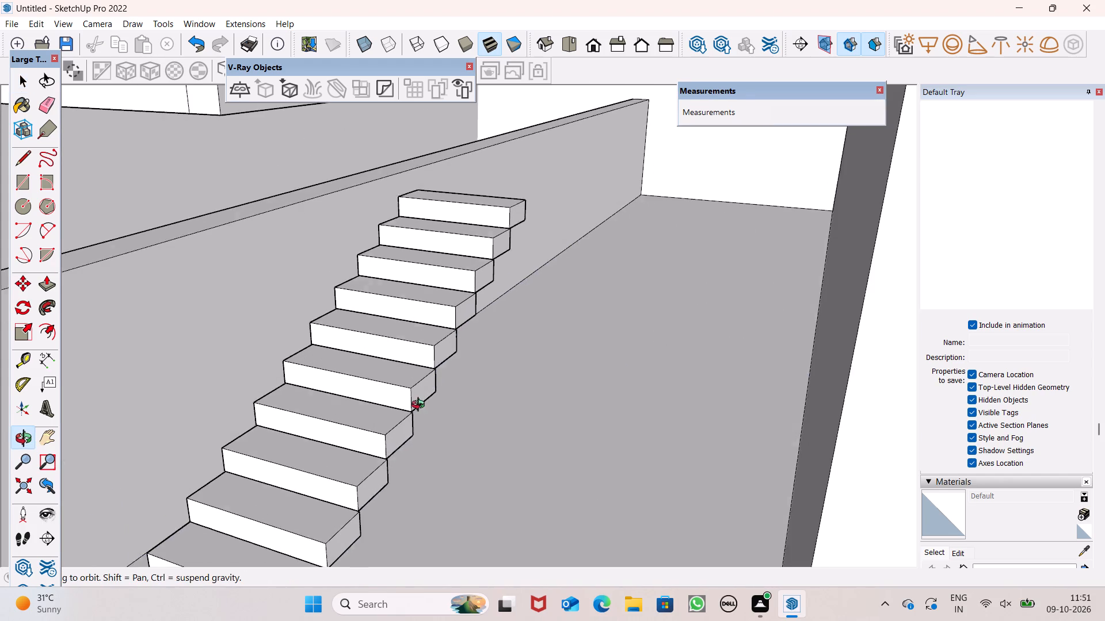
middle_click_drag(421, 406, 374, 424)
scroll(380, 389, "down", 4)
middle_click_drag(386, 437, 533, 451)
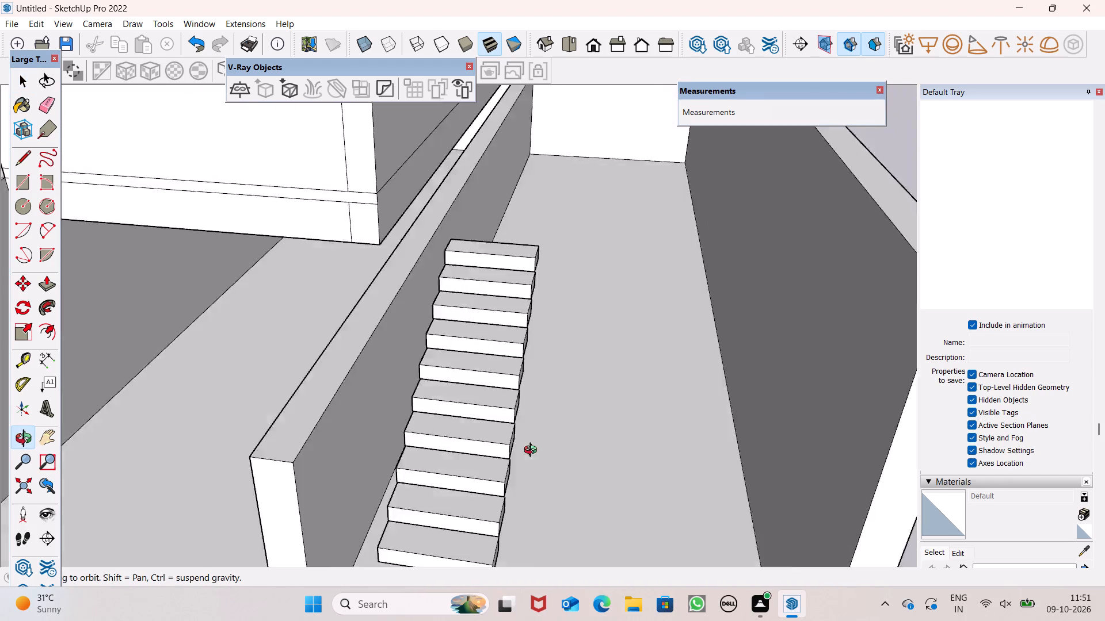
middle_click_drag(533, 451, 475, 426)
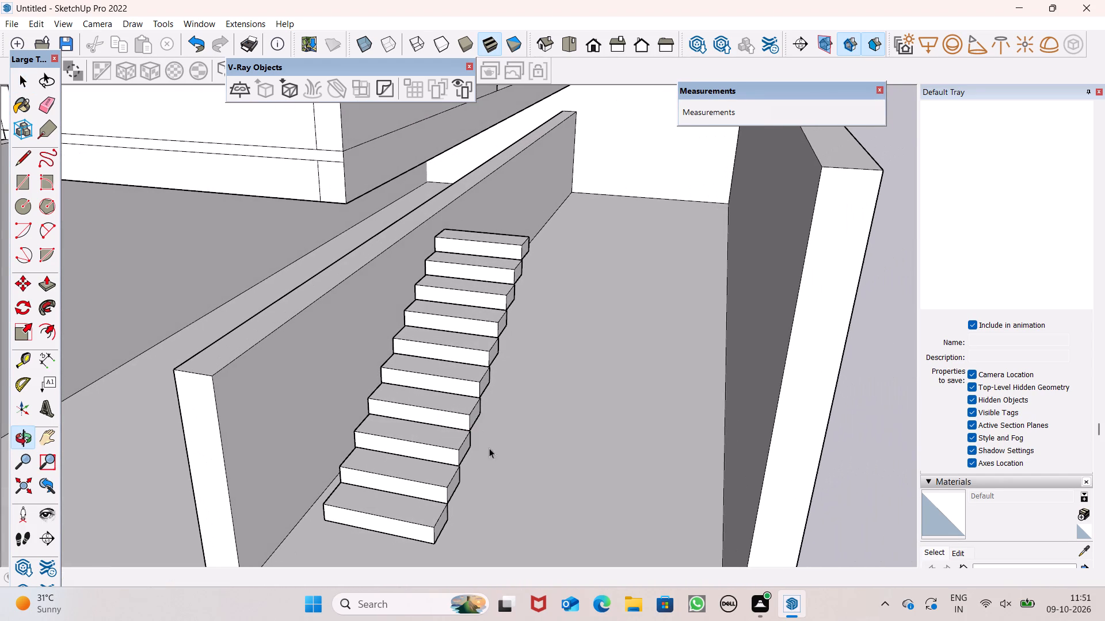
Move the stair group about 15' 9" along the red axis, out of the passage and past the outer side wall.
left_click(435, 519)
key("m")
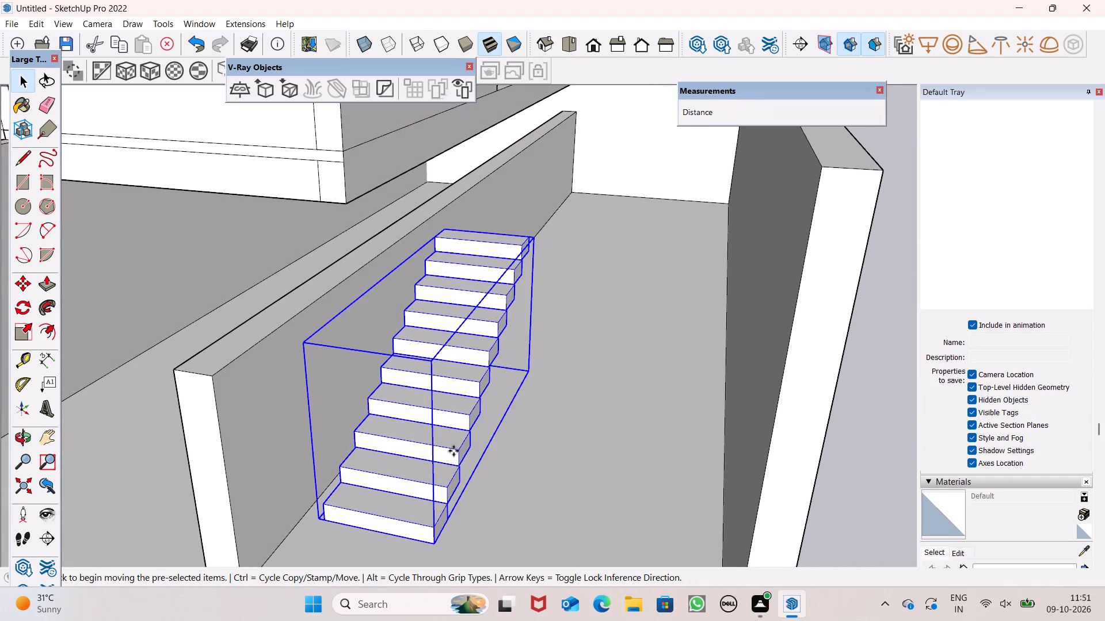
key("Return")
scroll(409, 388, "down", 6)
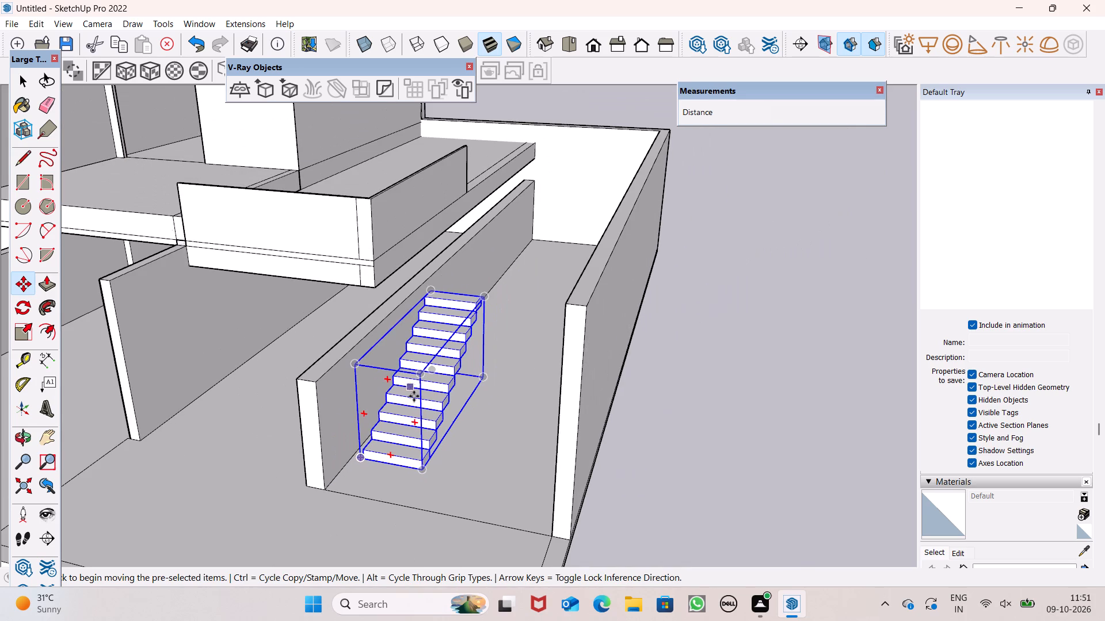
left_click_drag(424, 468, 783, 541)
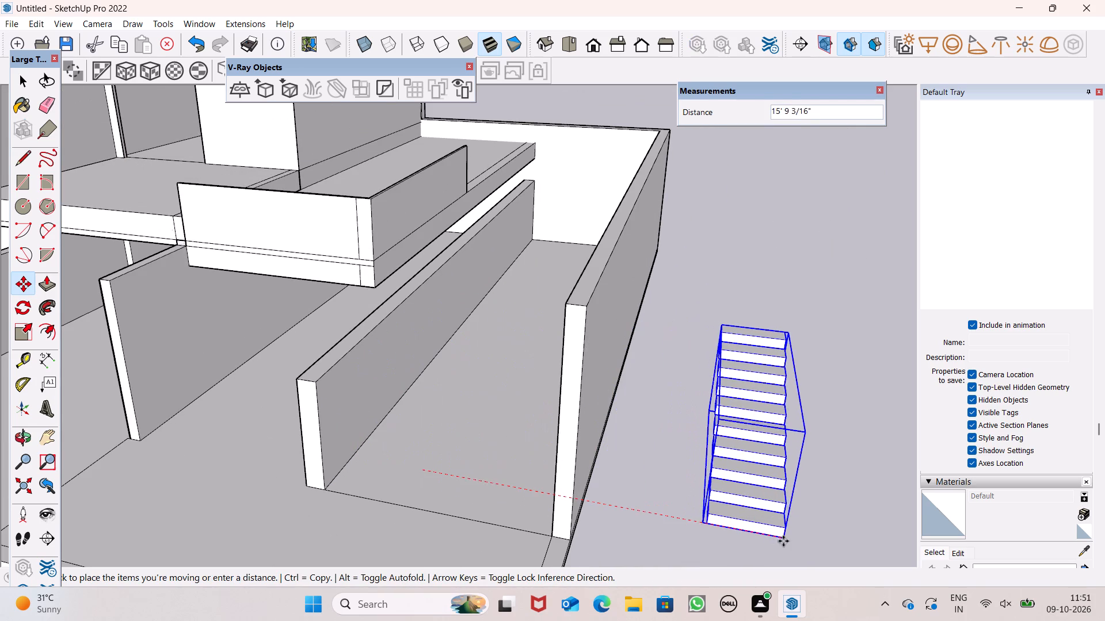
left_click_drag(783, 541, 783, 540)
key("space")
left_click(680, 336)
Move the stair group by its lower front corner farther away from the house onto open ground, and clear the selection.
scroll(684, 339, "down", 5)
middle_click_drag(720, 439, 323, 356)
scroll(338, 353, "down", 6)
middle_click_drag(344, 389, 496, 427)
left_click(401, 403)
key("m")
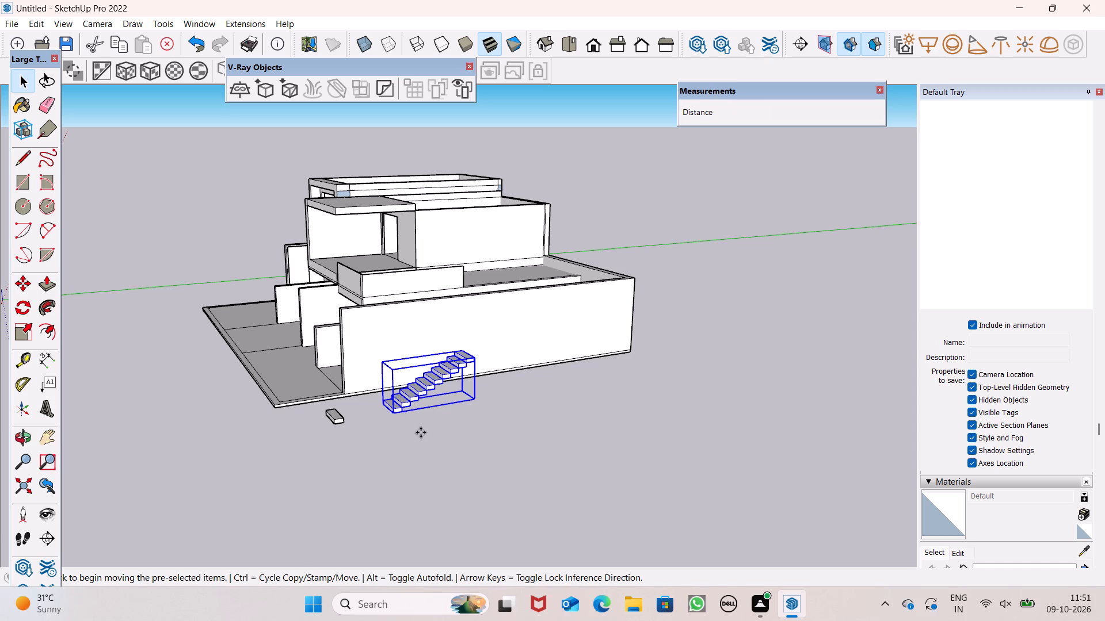
key("Return")
scroll(420, 408, "down", 2)
middle_click_drag(416, 441, 450, 462)
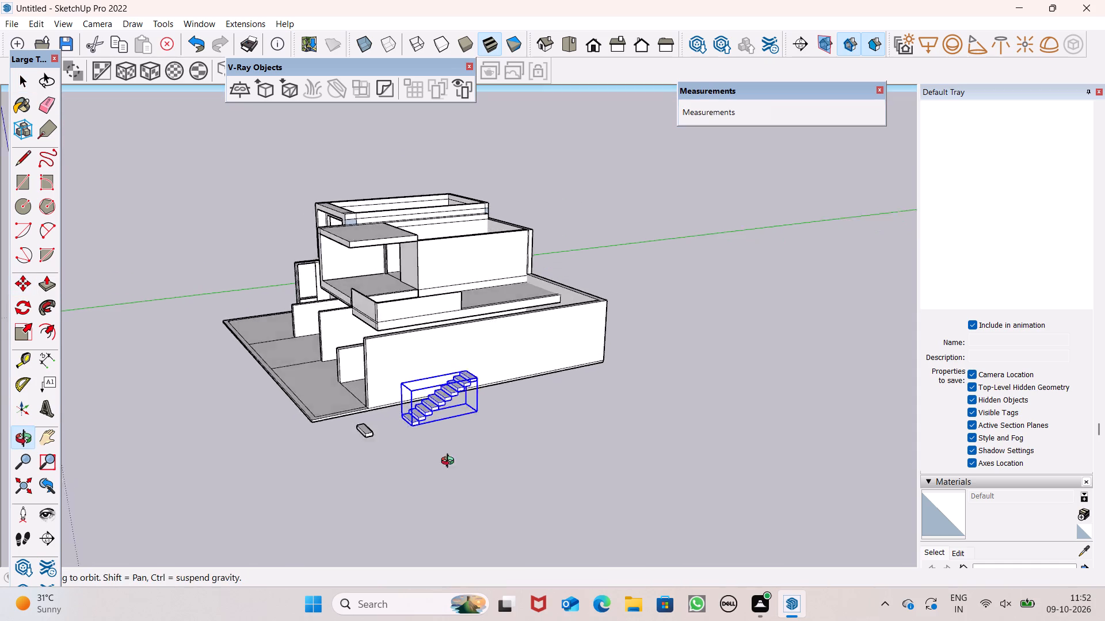
middle_click_drag(450, 462, 513, 466)
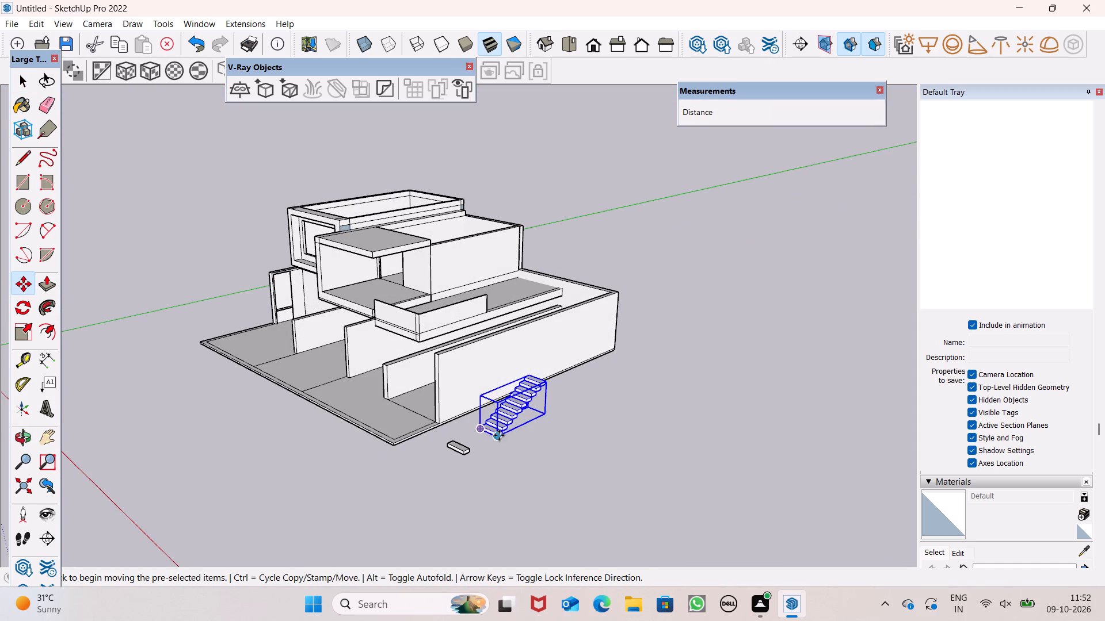
left_click_drag(500, 435, 597, 516)
key("space")
left_click(543, 493)
Explode the stair group outside the house and clear the selection.
middle_click_drag(565, 508, 615, 543)
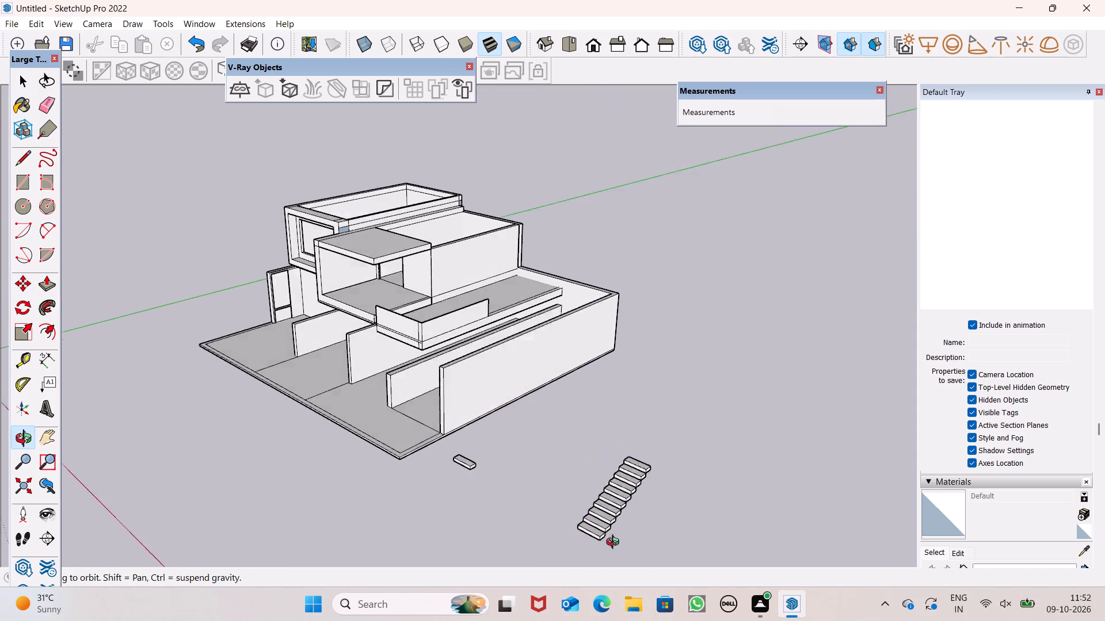
middle_click_drag(615, 543, 895, 458)
scroll(795, 345, "up", 9)
scroll(776, 302, "down", 1)
scroll(776, 302, "up", 2)
middle_click_drag(764, 386, 844, 417)
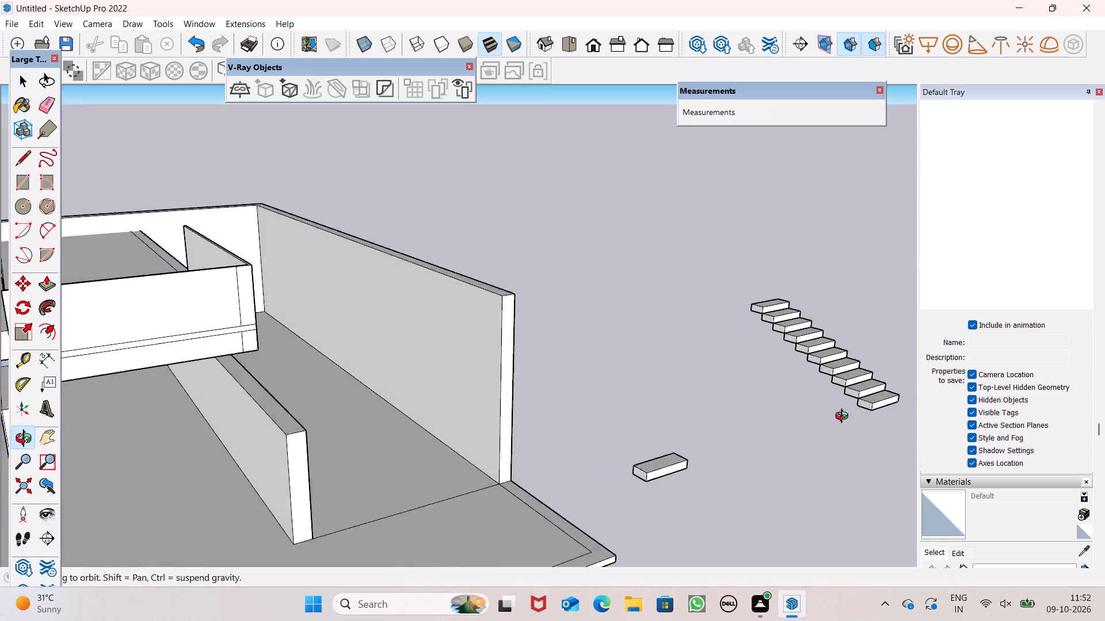
middle_click_drag(844, 417, 845, 400)
scroll(843, 332, "up", 6)
left_click(829, 366)
right_click(822, 362)
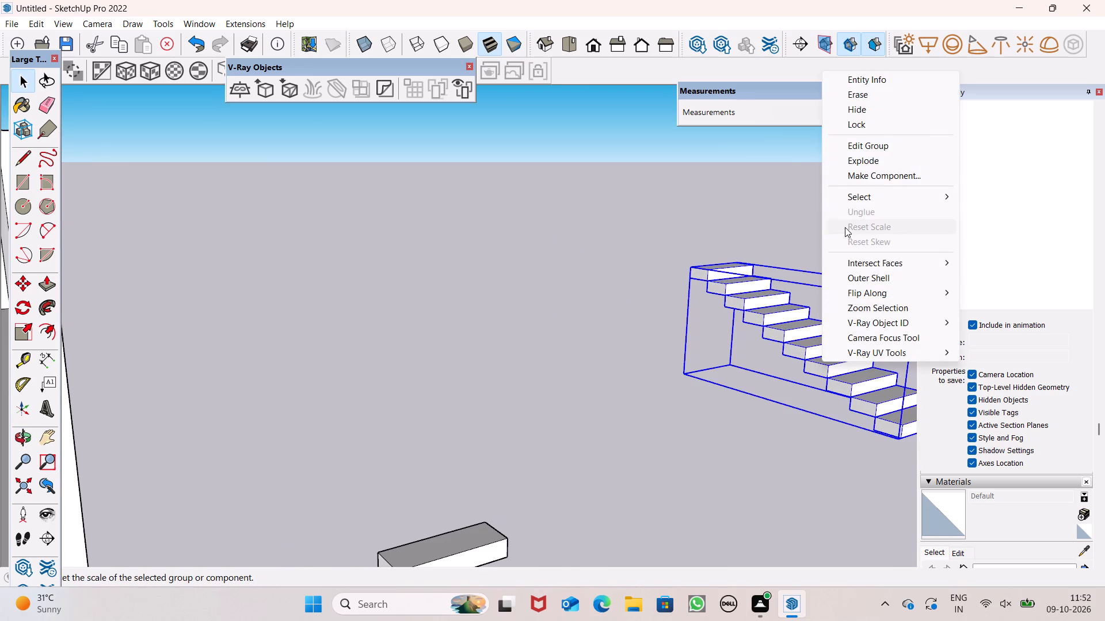
left_click(876, 163)
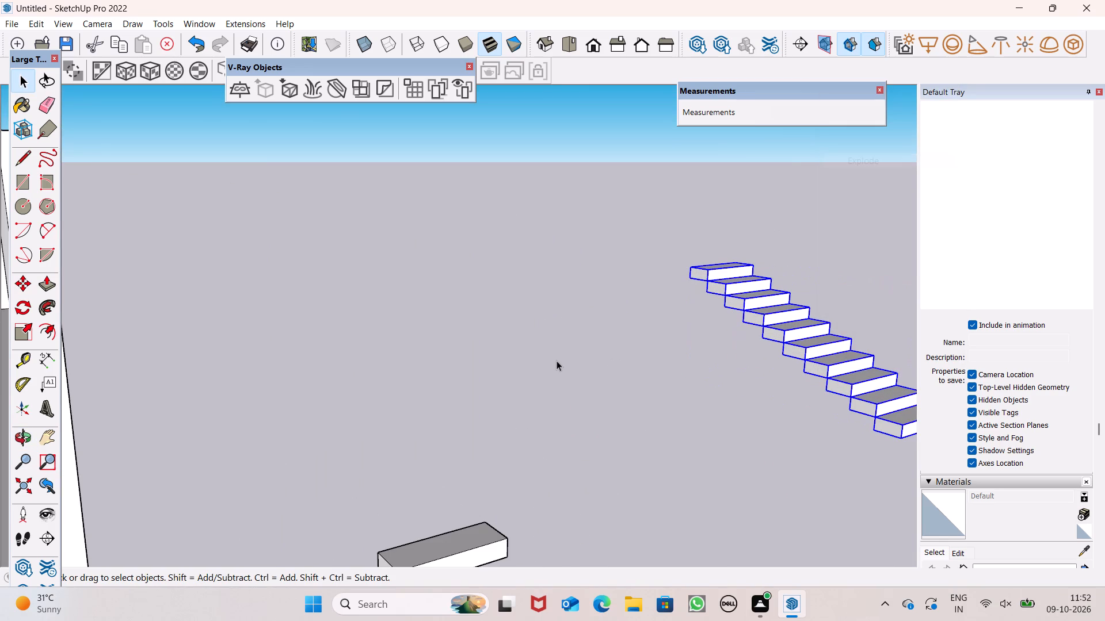
key("space")
left_click(558, 359)
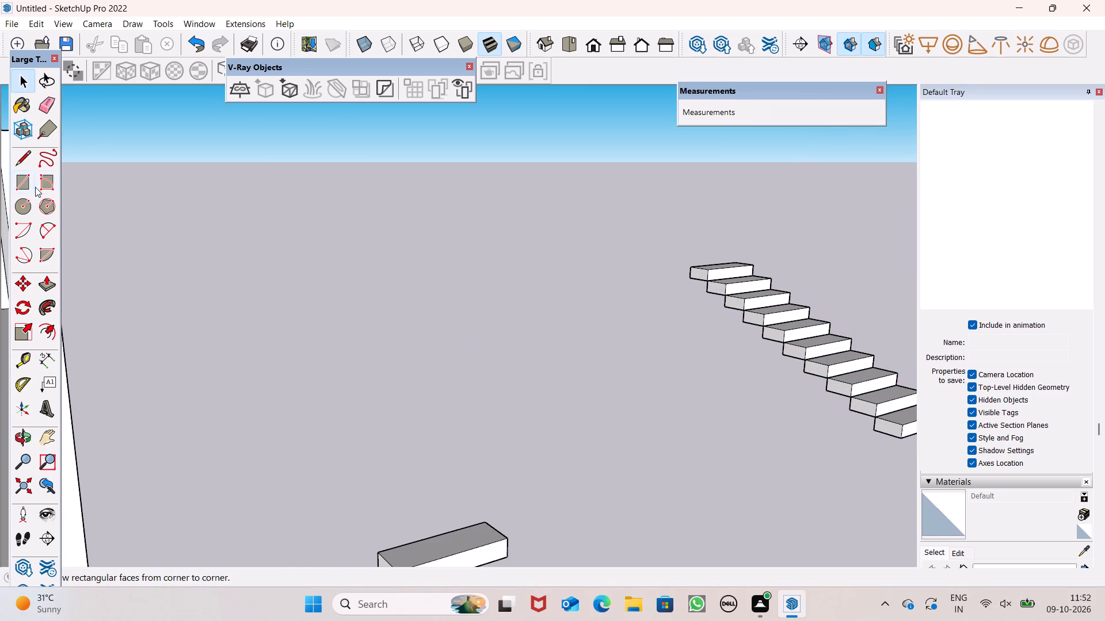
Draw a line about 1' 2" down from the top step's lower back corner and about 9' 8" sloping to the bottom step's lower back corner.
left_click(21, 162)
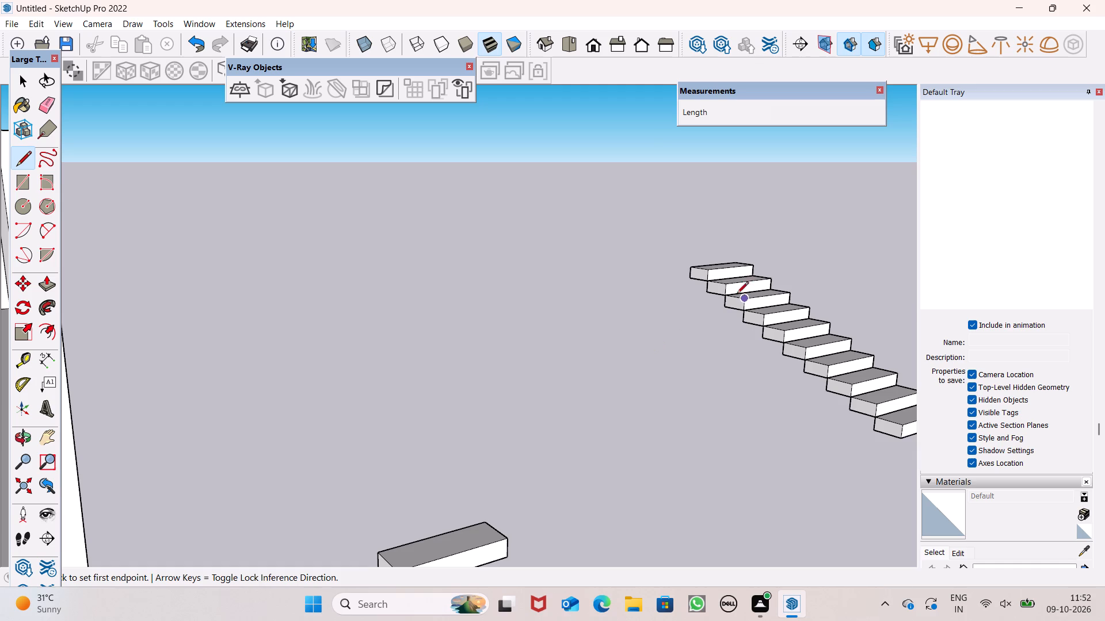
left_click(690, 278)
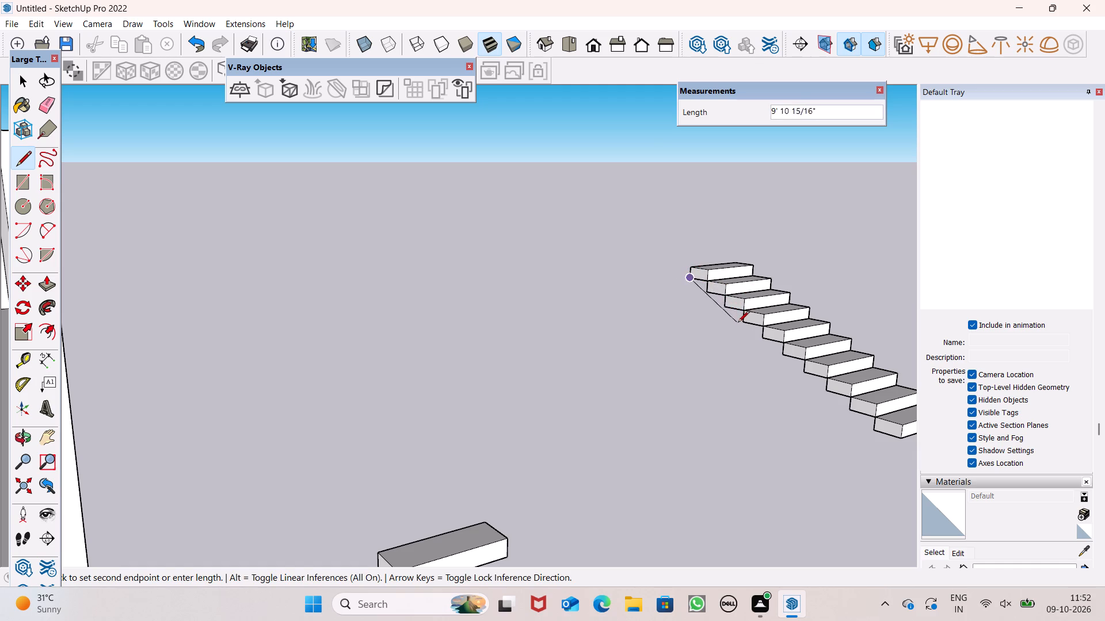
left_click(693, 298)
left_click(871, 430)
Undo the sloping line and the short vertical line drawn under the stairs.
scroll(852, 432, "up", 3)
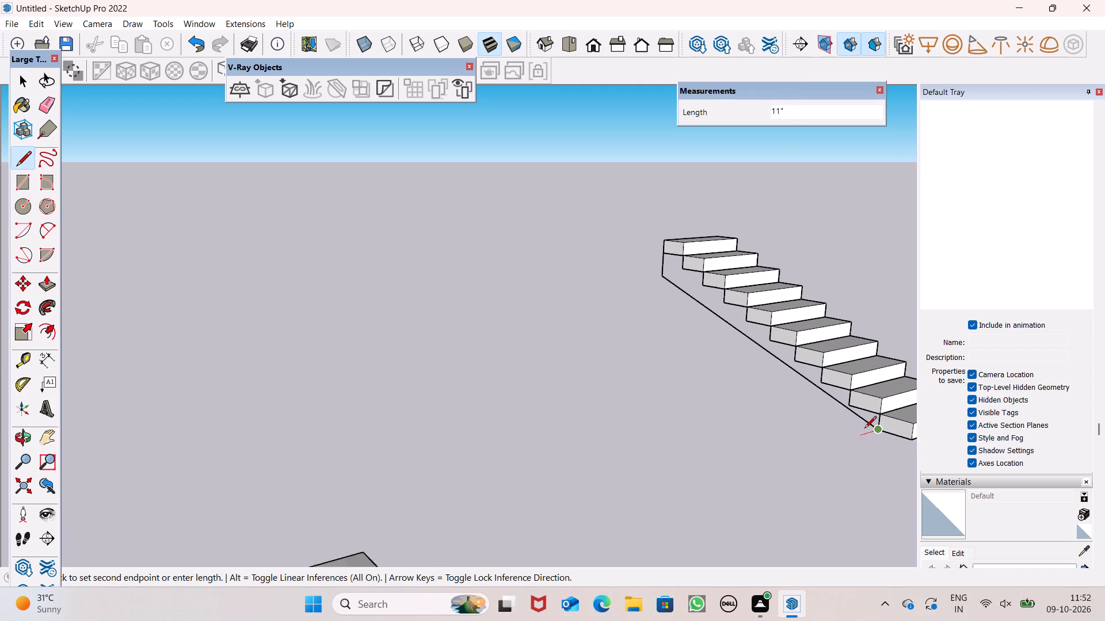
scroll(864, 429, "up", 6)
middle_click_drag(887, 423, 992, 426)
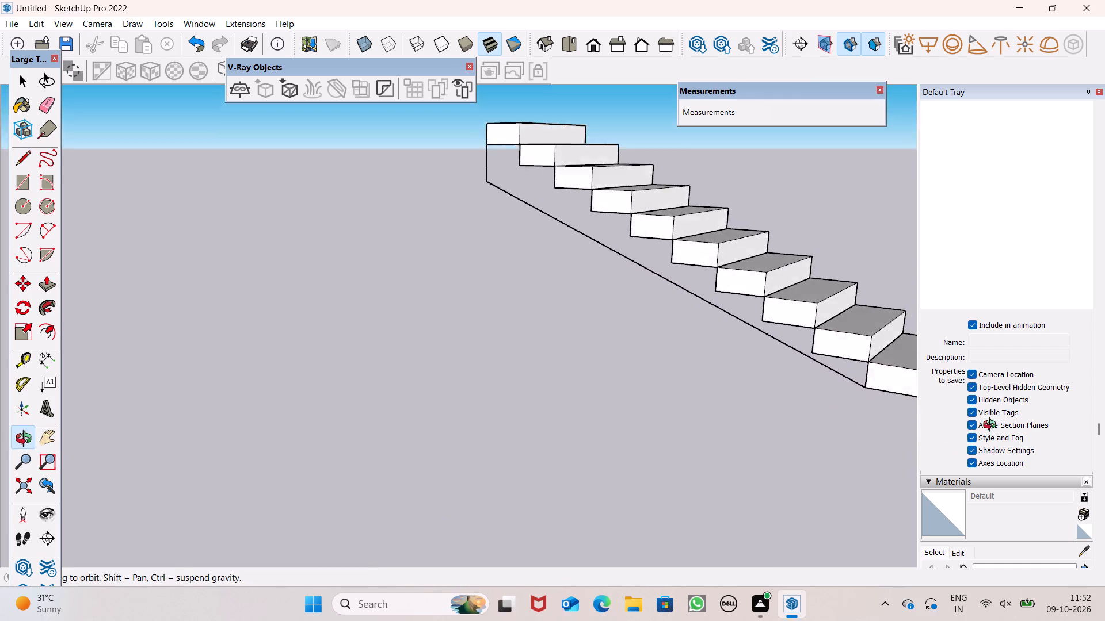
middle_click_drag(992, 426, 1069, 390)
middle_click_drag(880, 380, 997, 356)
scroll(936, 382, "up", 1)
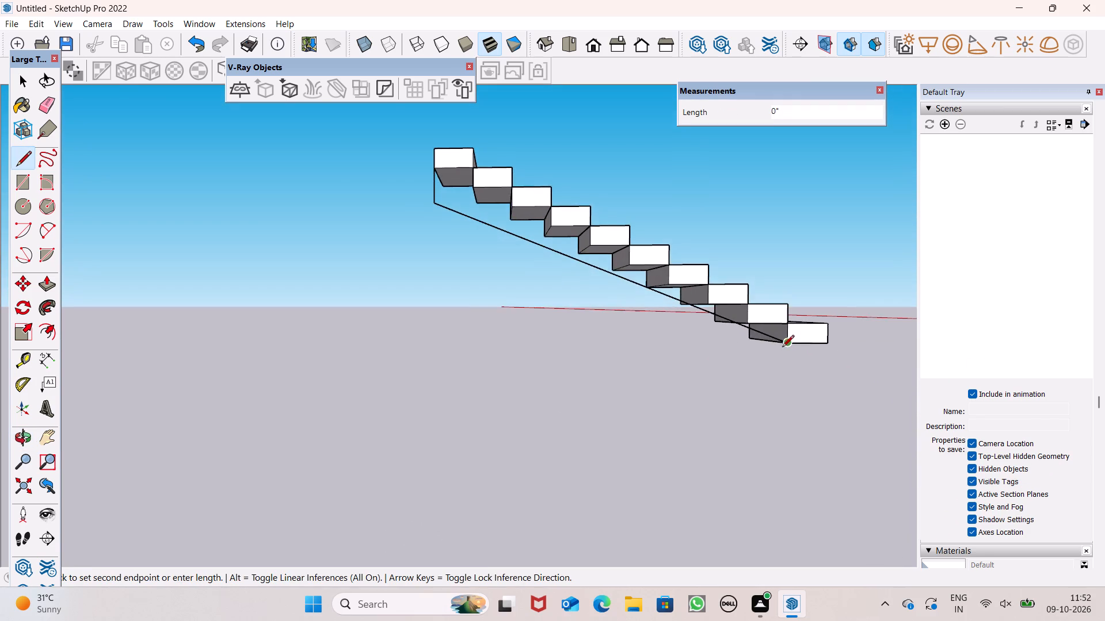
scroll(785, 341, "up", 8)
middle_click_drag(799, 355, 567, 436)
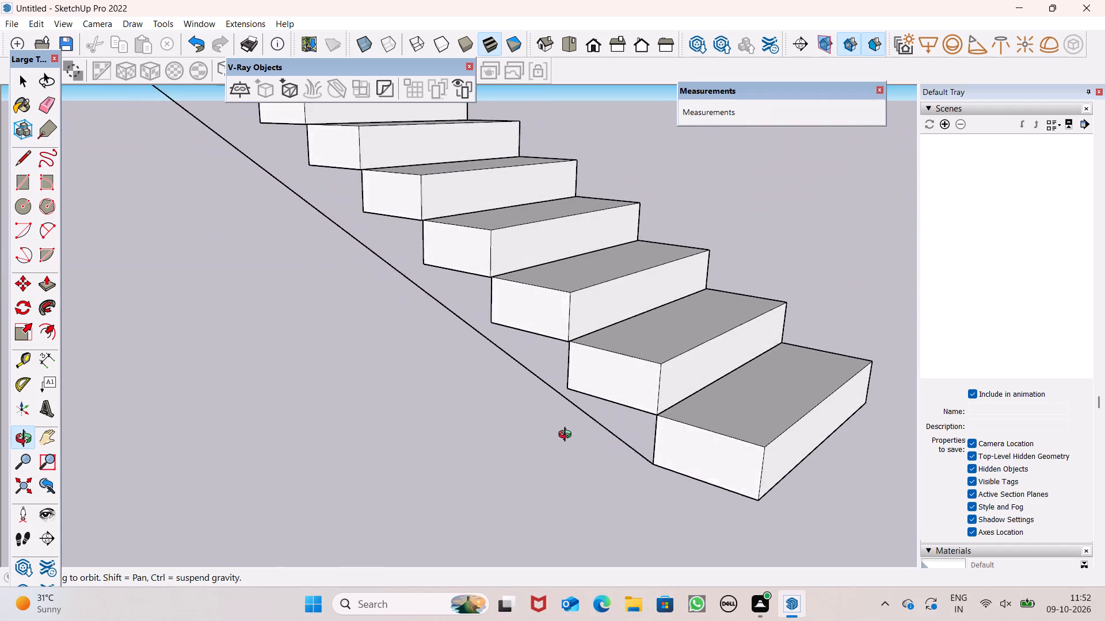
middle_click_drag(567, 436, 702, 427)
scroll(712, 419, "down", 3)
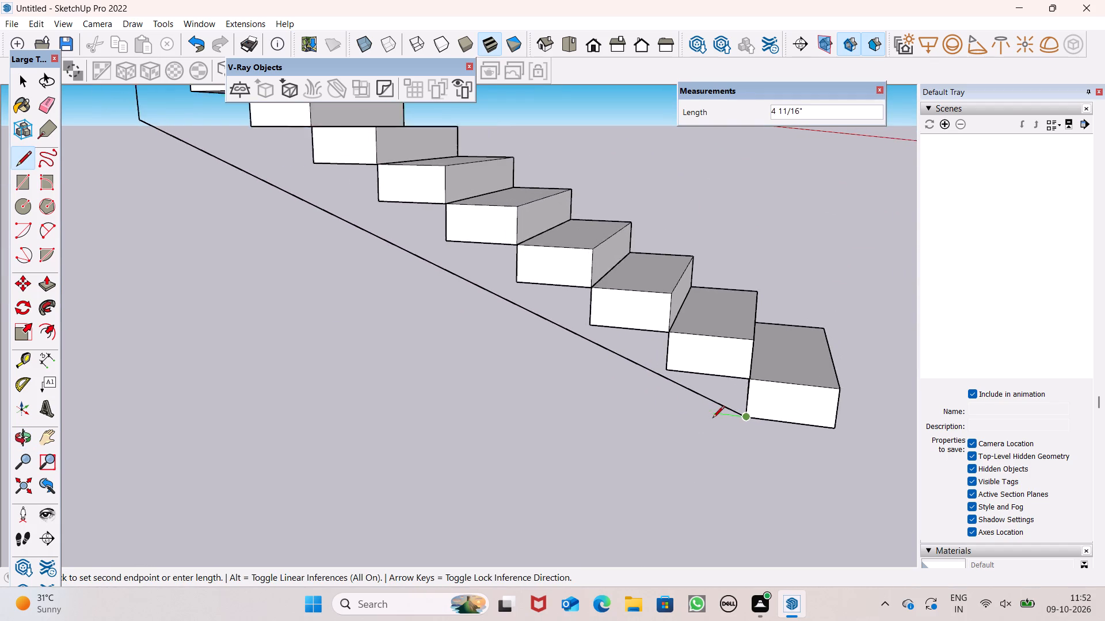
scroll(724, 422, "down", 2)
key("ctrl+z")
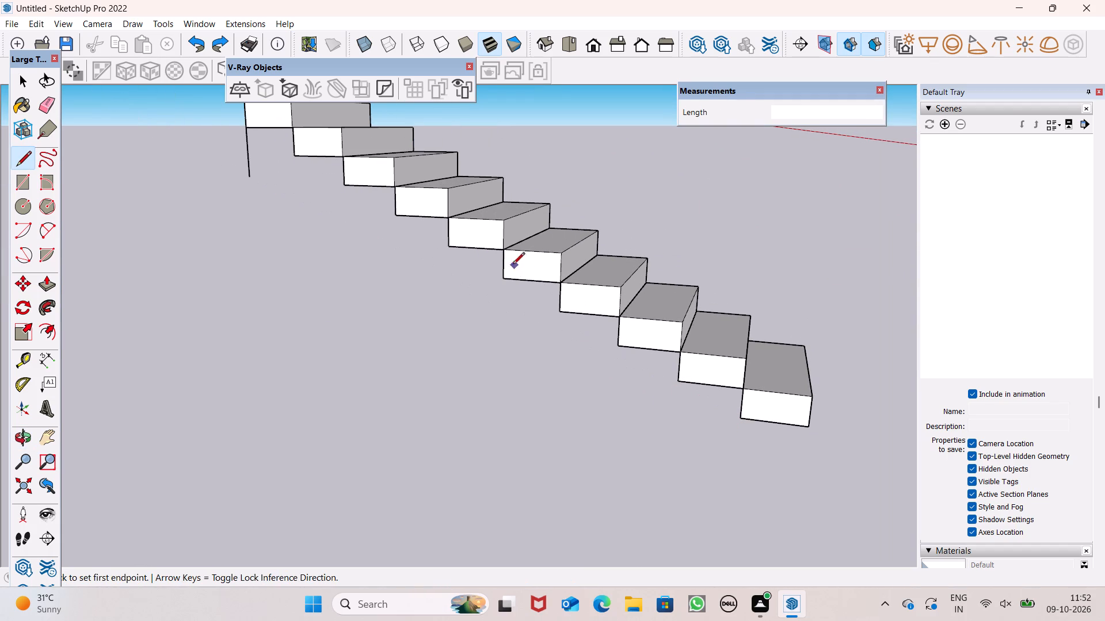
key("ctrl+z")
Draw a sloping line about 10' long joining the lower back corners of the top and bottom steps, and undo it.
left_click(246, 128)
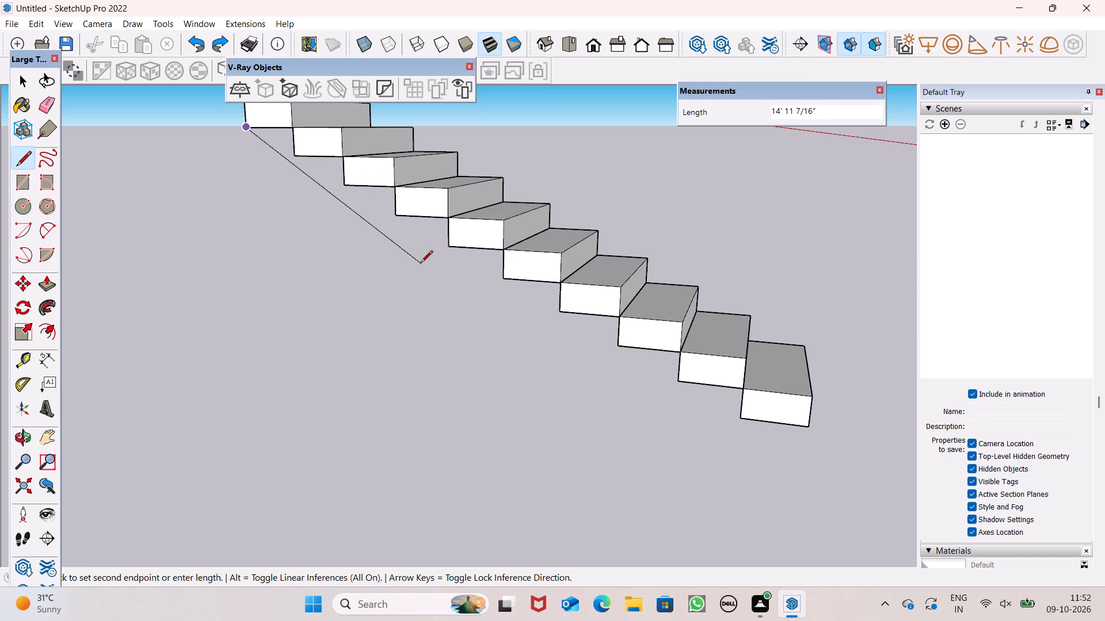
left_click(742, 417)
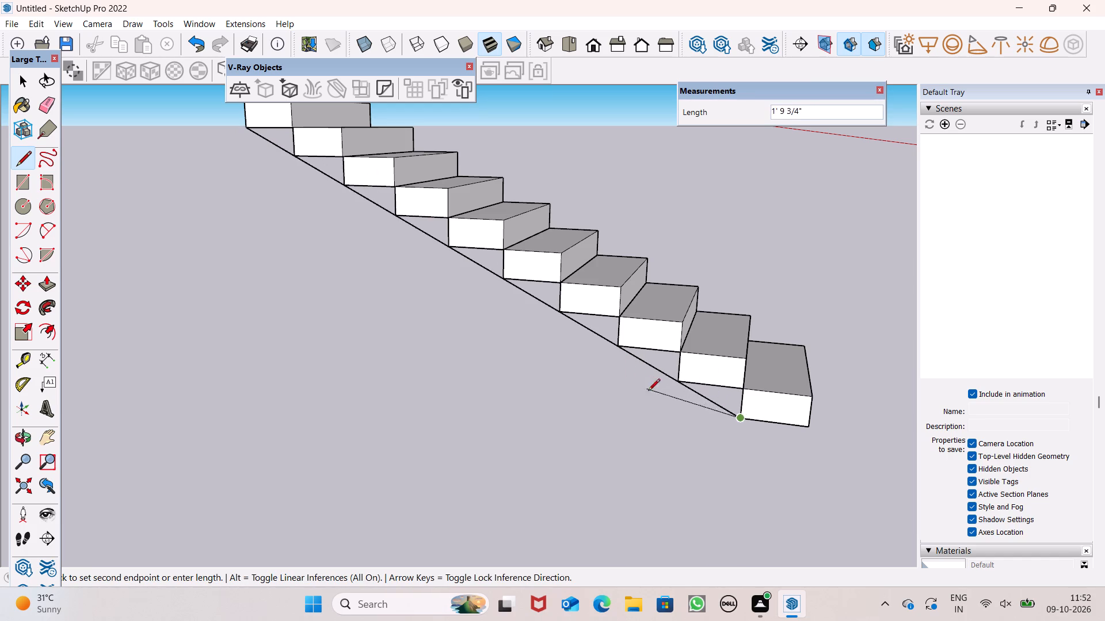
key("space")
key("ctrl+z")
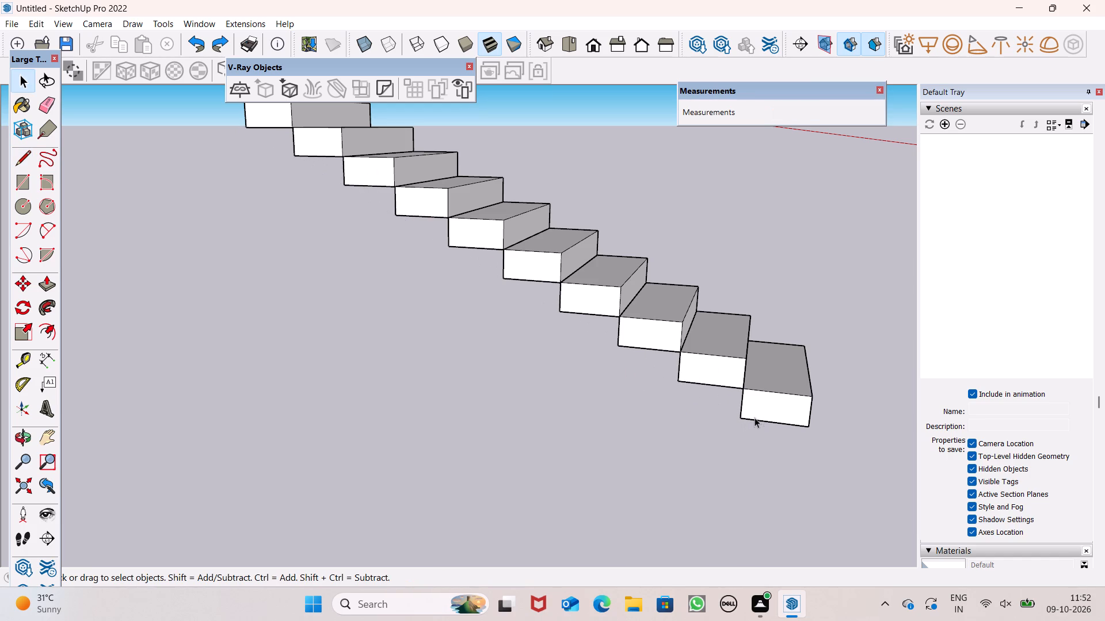
Examine the exploded staircase and its position relative to the house, from an overview down to the step sides.
middle_click_drag(668, 405, 668, 398)
scroll(695, 307, "down", 7)
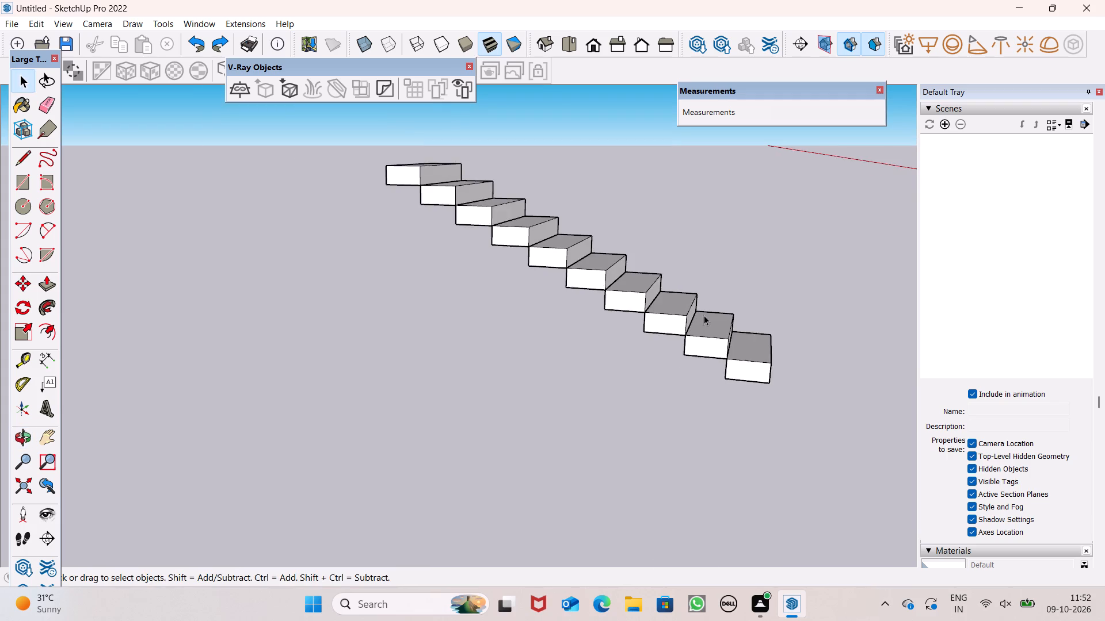
scroll(704, 315, "down", 4)
scroll(746, 350, "up", 1)
middle_click_drag(746, 351, 0, 340)
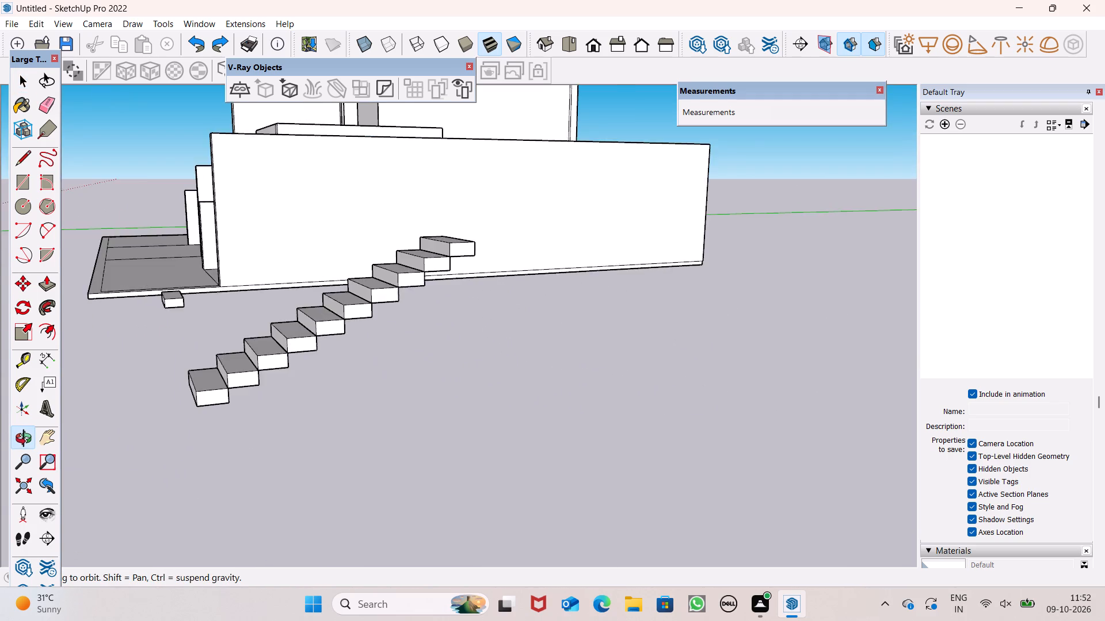
middle_click_drag(0, 340, 0, 333)
middle_click_drag(406, 348, 554, 315)
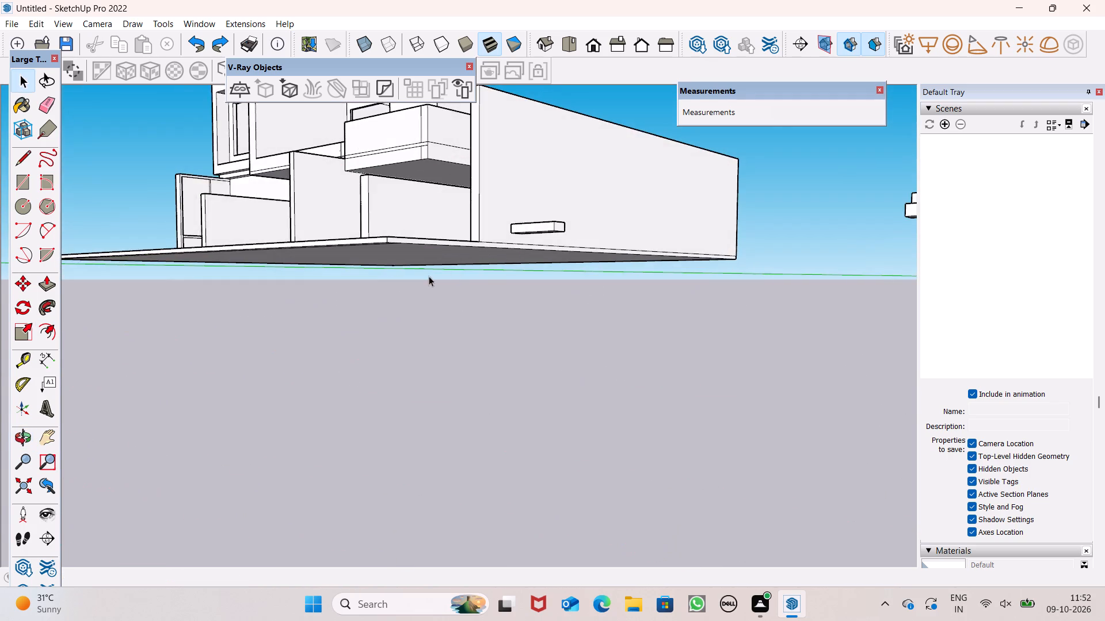
scroll(421, 283, "down", 4)
middle_click_drag(509, 329, 641, 386)
scroll(321, 252, "down", 7)
middle_click_drag(382, 326, 549, 393)
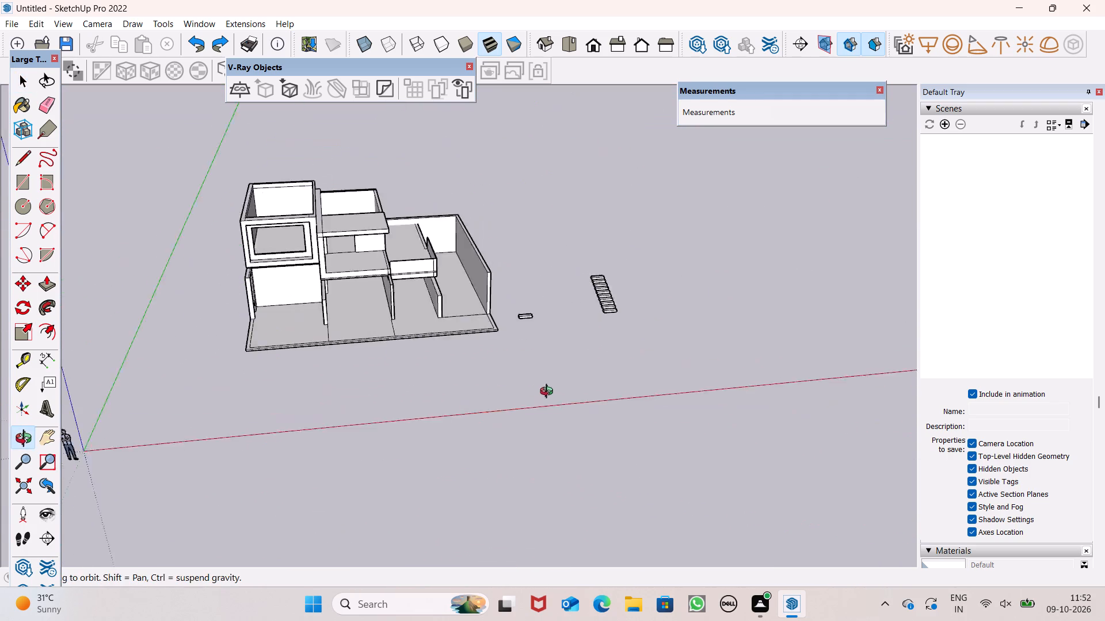
middle_click_drag(549, 393, 594, 365)
scroll(634, 301, "up", 7)
scroll(610, 264, "down", 1)
scroll(610, 260, "up", 1)
scroll(581, 286, "down", 1)
scroll(580, 286, "up", 13)
middle_click(599, 272)
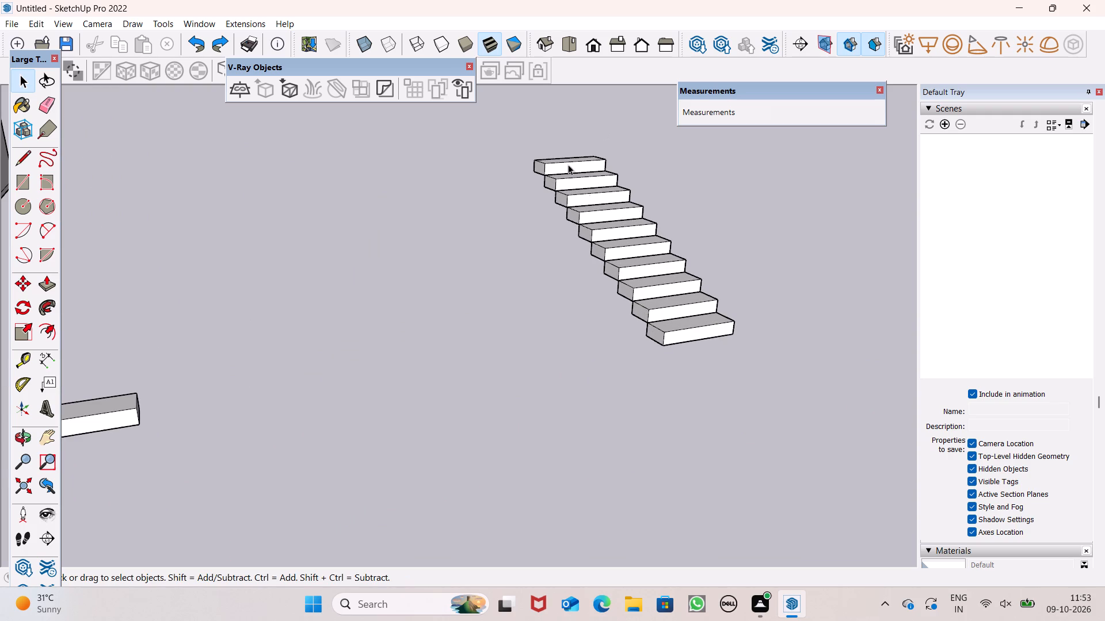
scroll(561, 248, "up", 5)
scroll(556, 246, "down", 1)
scroll(556, 246, "up", 1)
scroll(586, 182, "down", 4)
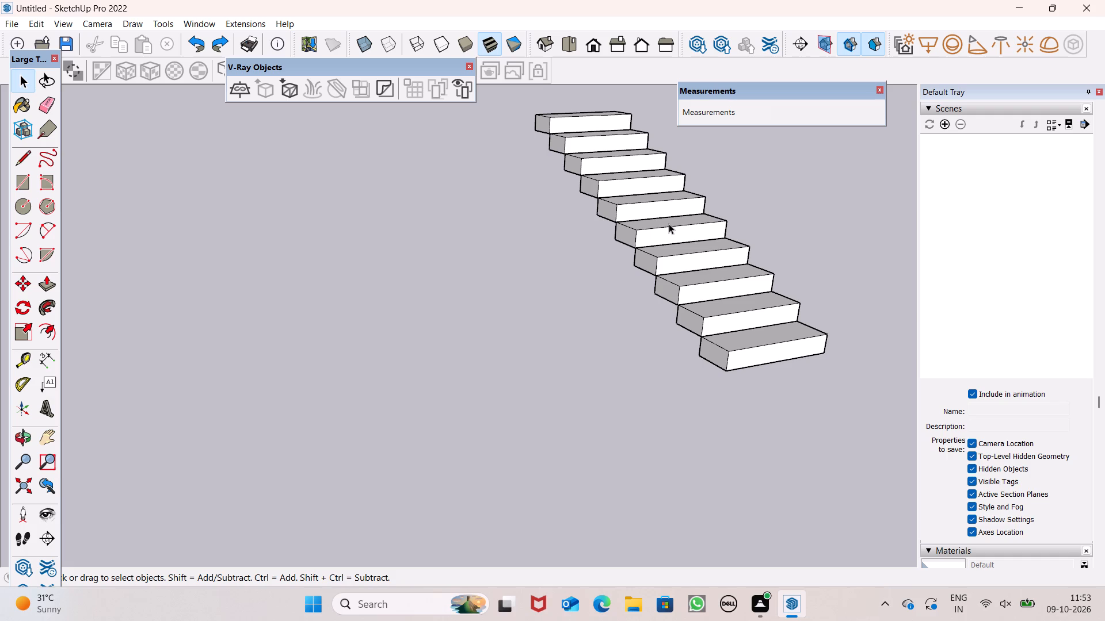
scroll(566, 156, "up", 6)
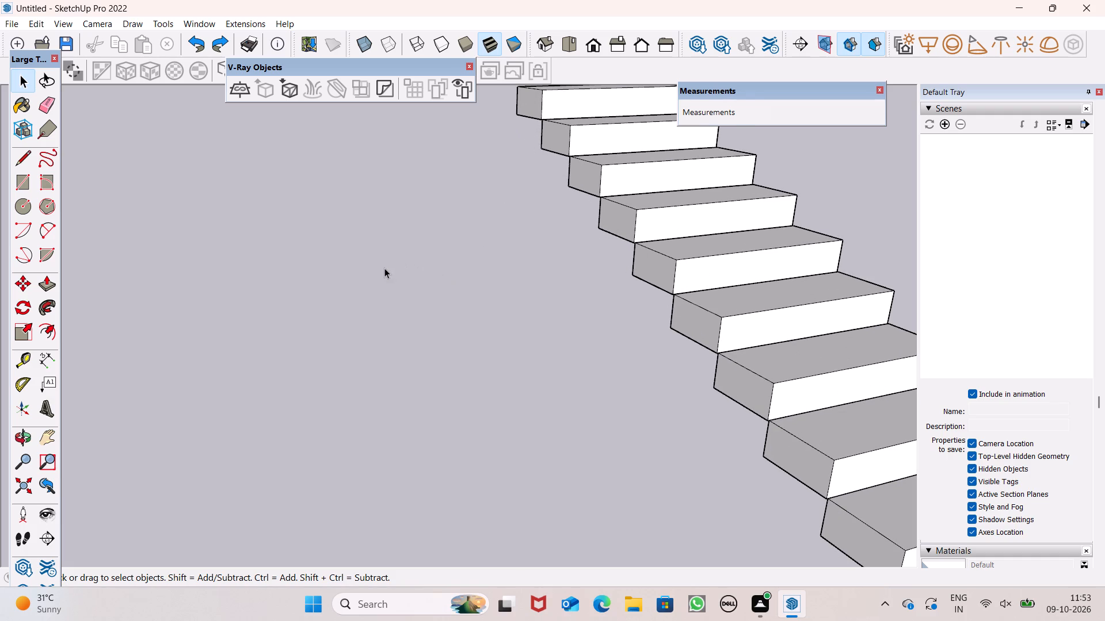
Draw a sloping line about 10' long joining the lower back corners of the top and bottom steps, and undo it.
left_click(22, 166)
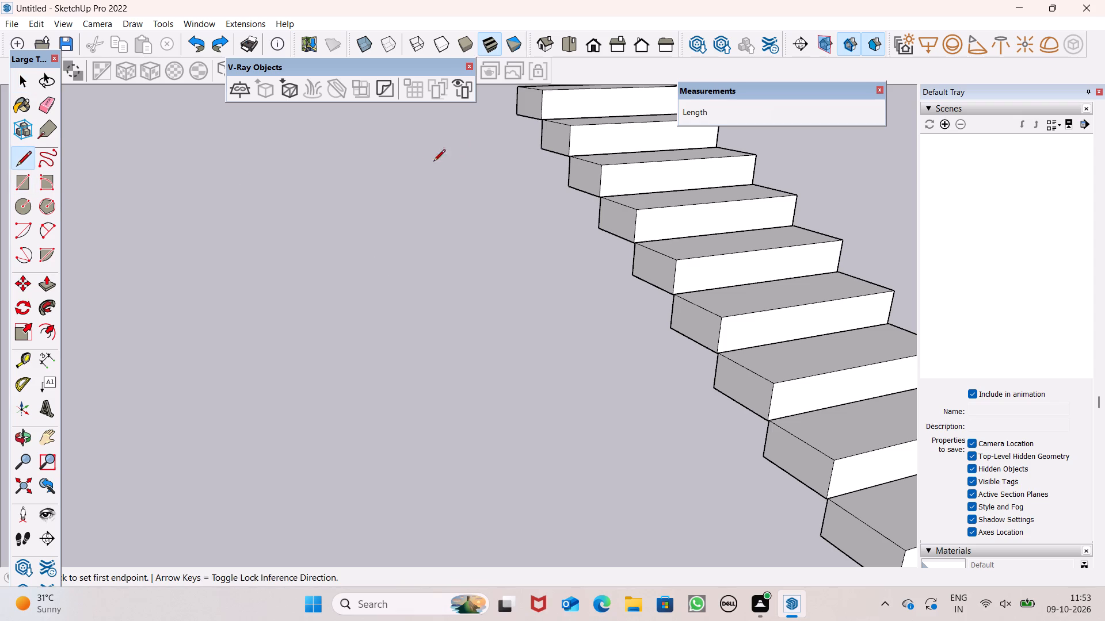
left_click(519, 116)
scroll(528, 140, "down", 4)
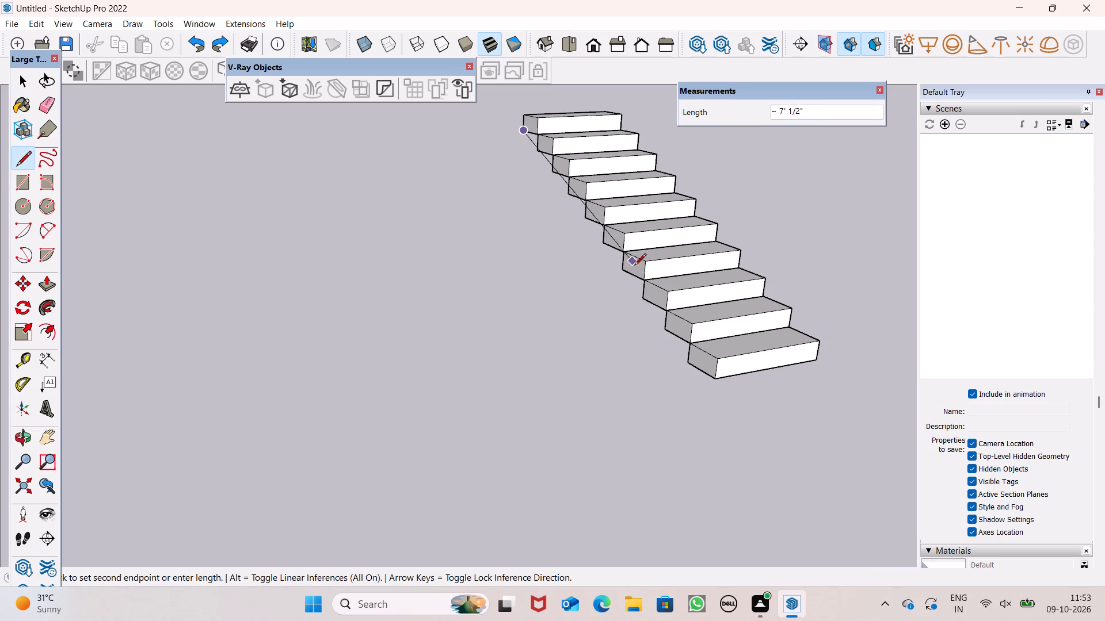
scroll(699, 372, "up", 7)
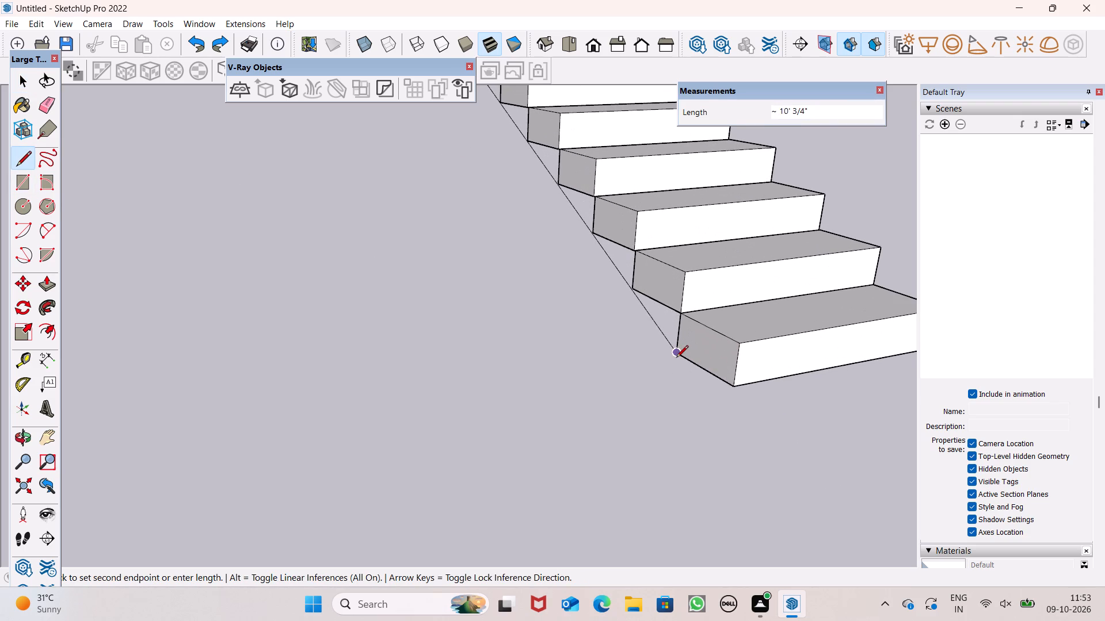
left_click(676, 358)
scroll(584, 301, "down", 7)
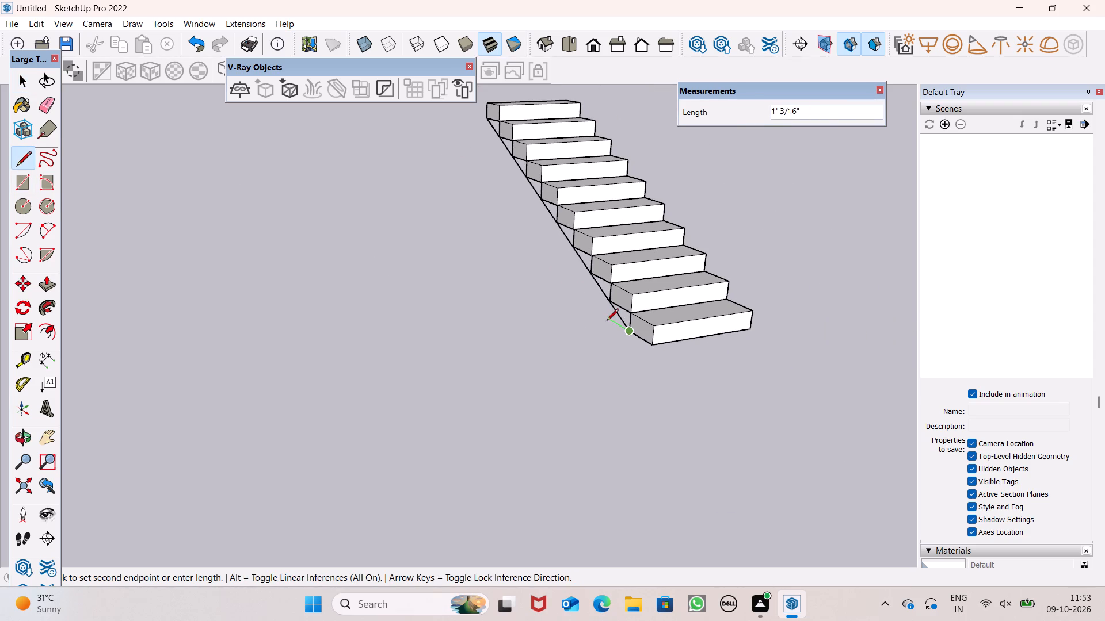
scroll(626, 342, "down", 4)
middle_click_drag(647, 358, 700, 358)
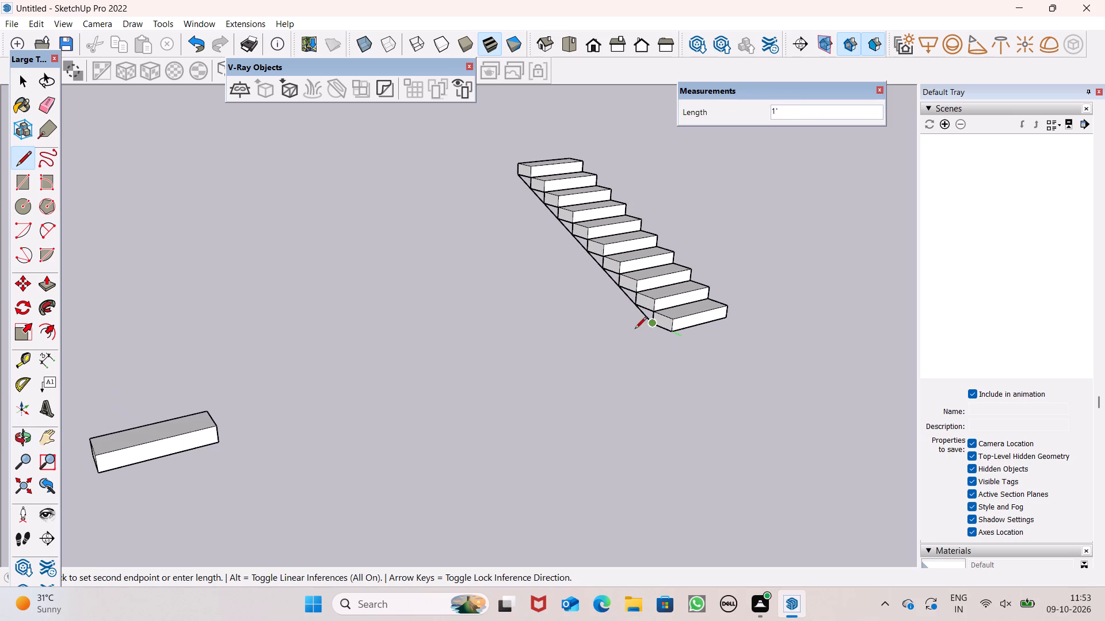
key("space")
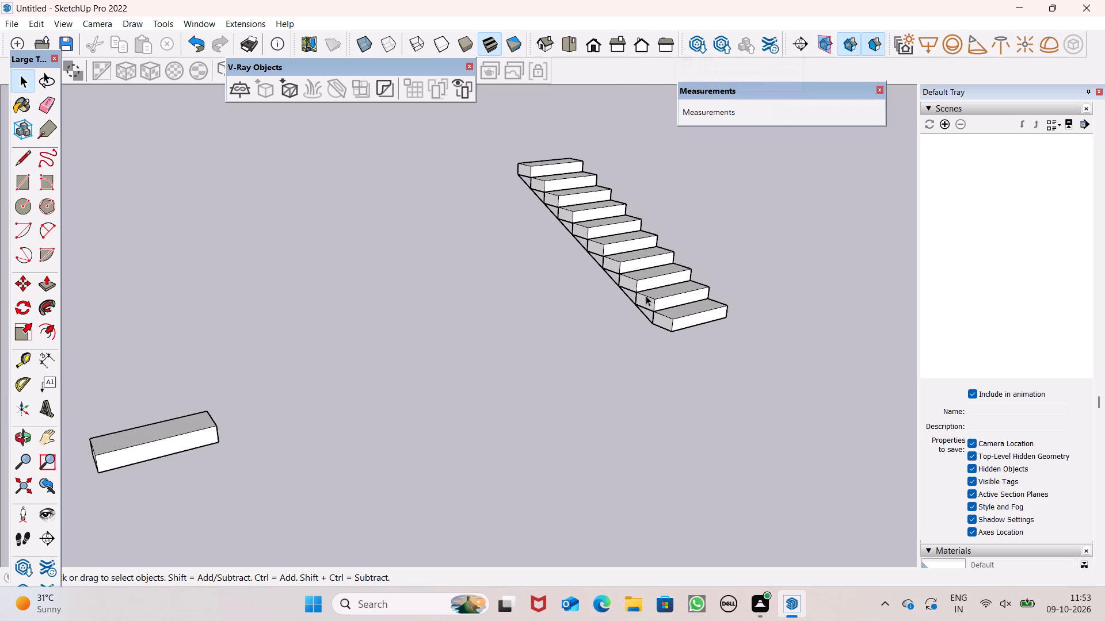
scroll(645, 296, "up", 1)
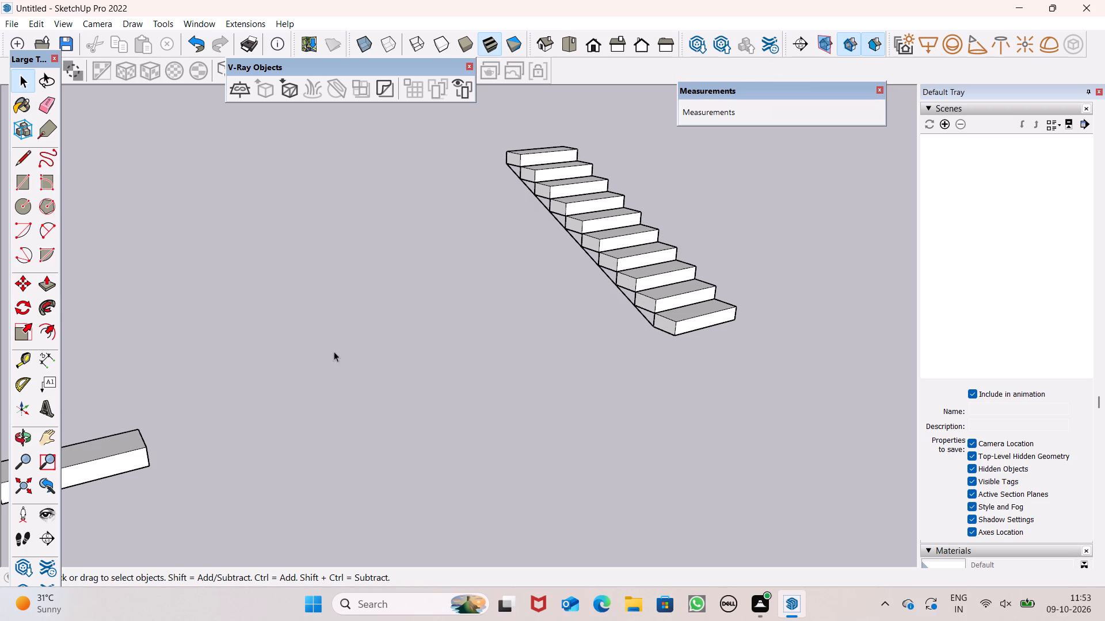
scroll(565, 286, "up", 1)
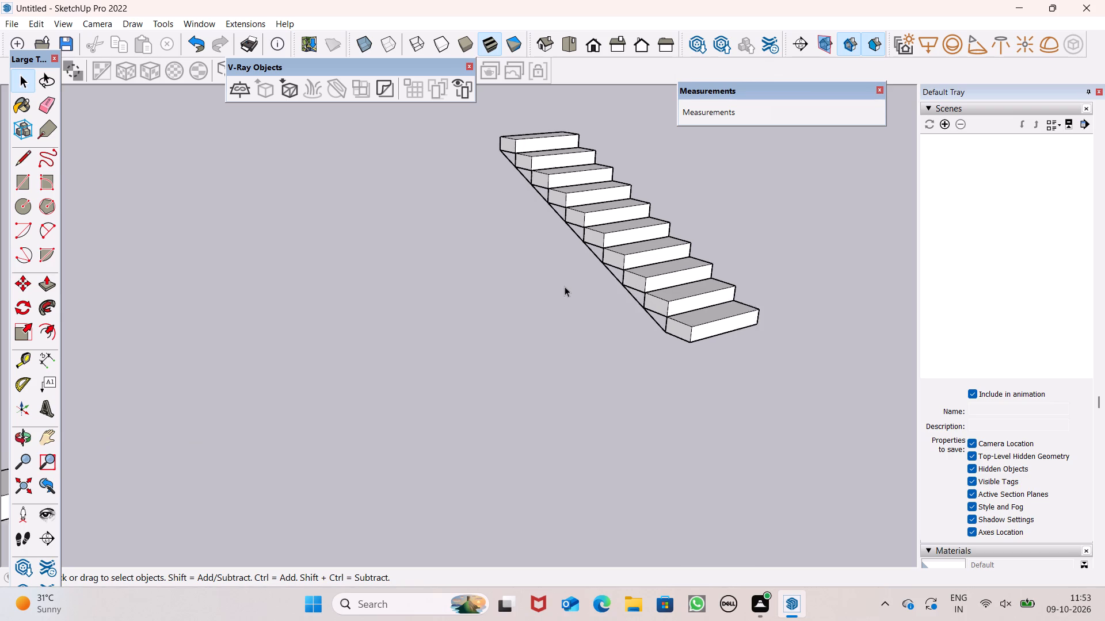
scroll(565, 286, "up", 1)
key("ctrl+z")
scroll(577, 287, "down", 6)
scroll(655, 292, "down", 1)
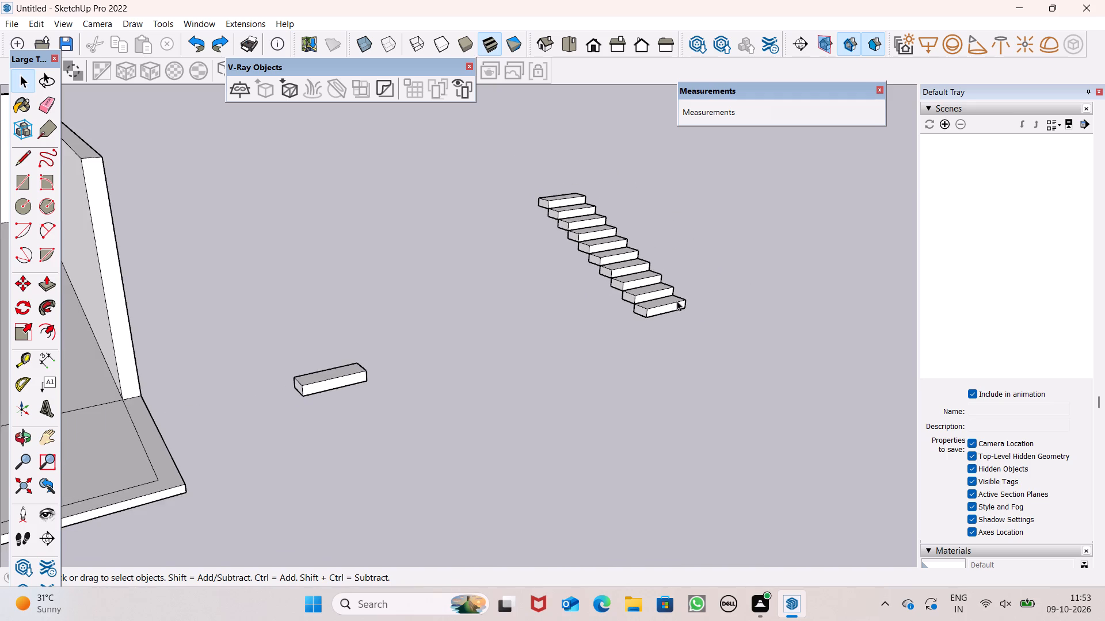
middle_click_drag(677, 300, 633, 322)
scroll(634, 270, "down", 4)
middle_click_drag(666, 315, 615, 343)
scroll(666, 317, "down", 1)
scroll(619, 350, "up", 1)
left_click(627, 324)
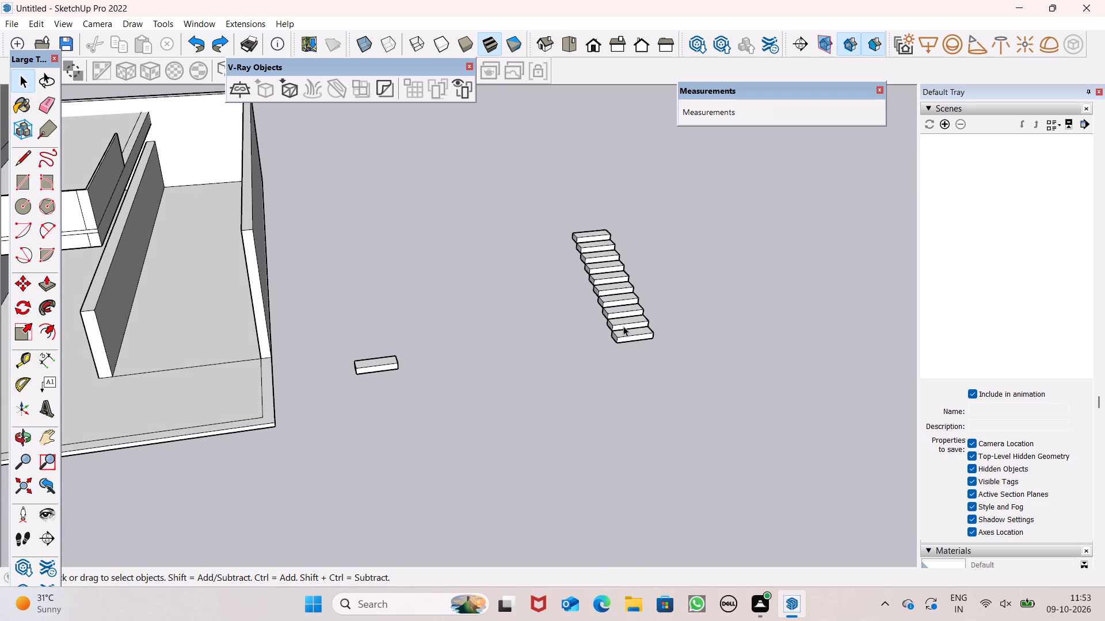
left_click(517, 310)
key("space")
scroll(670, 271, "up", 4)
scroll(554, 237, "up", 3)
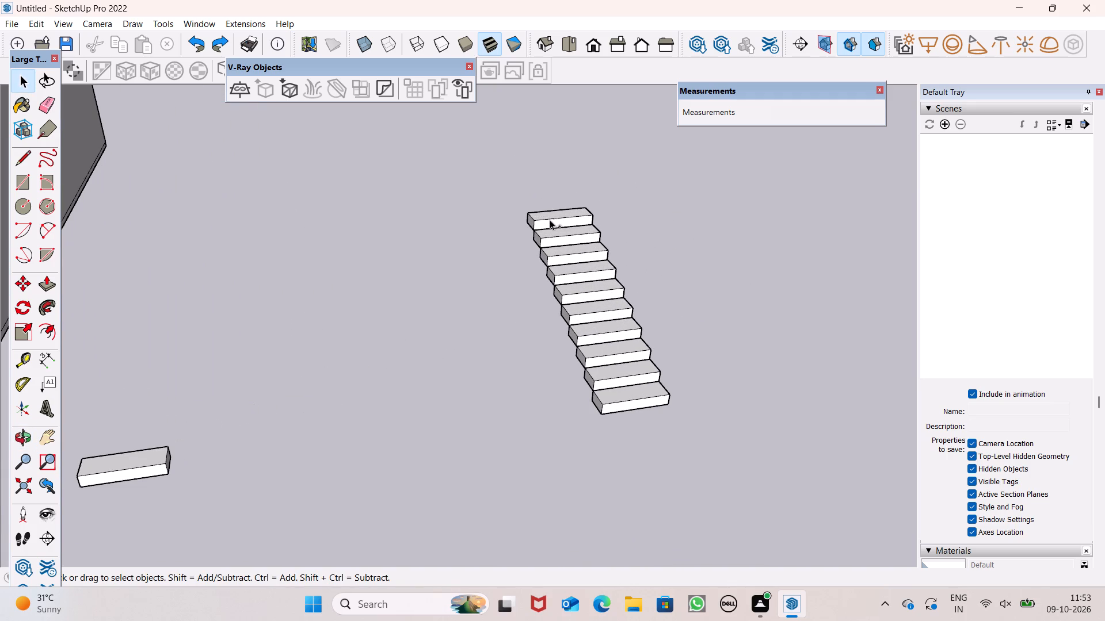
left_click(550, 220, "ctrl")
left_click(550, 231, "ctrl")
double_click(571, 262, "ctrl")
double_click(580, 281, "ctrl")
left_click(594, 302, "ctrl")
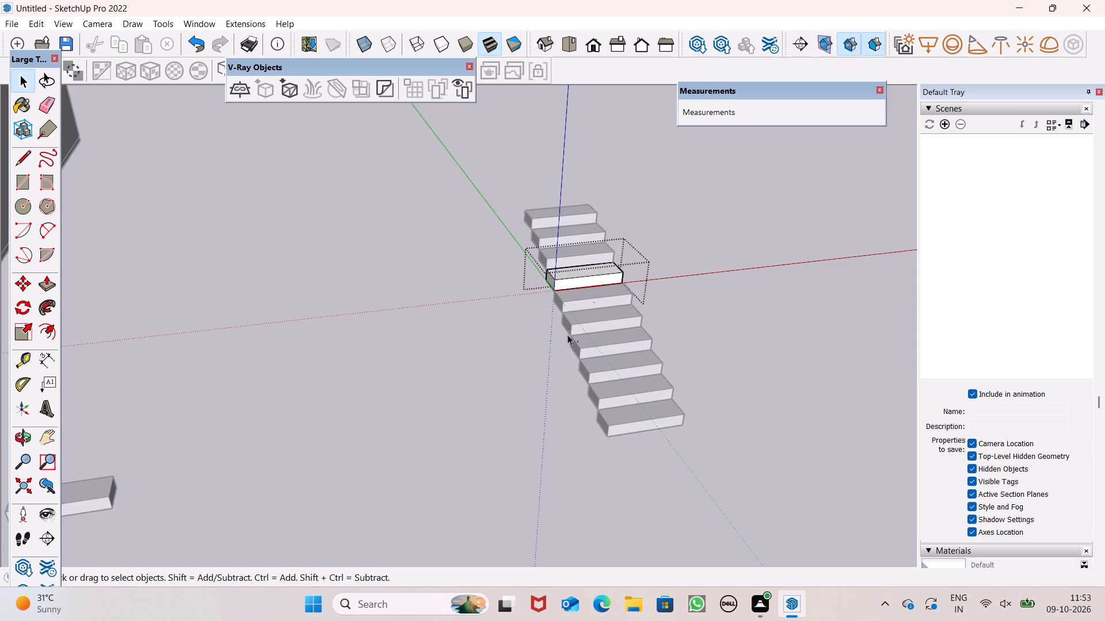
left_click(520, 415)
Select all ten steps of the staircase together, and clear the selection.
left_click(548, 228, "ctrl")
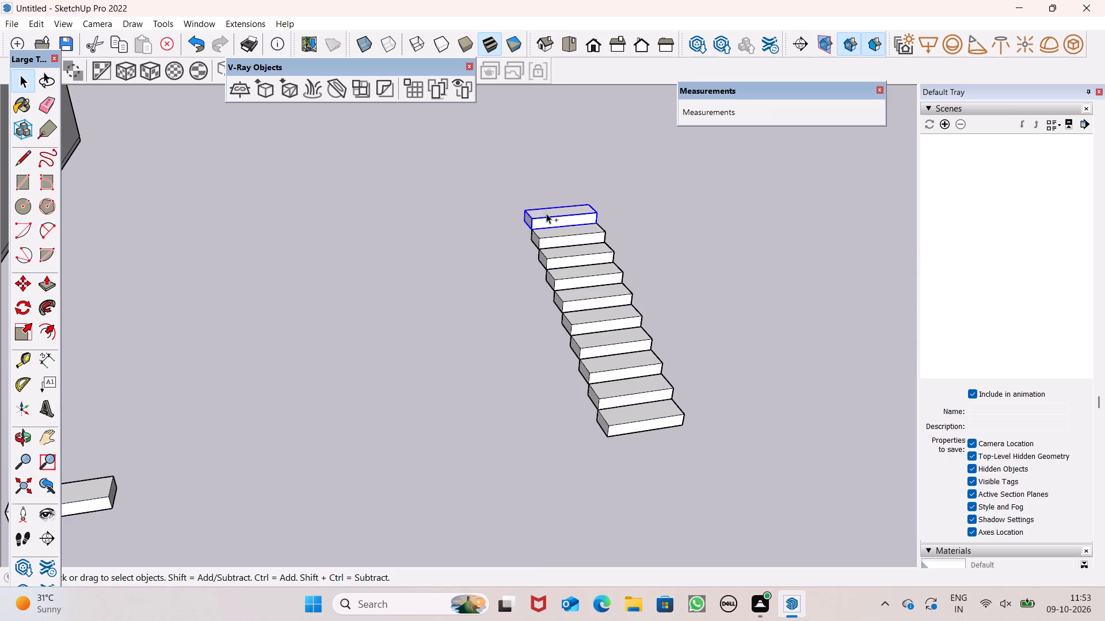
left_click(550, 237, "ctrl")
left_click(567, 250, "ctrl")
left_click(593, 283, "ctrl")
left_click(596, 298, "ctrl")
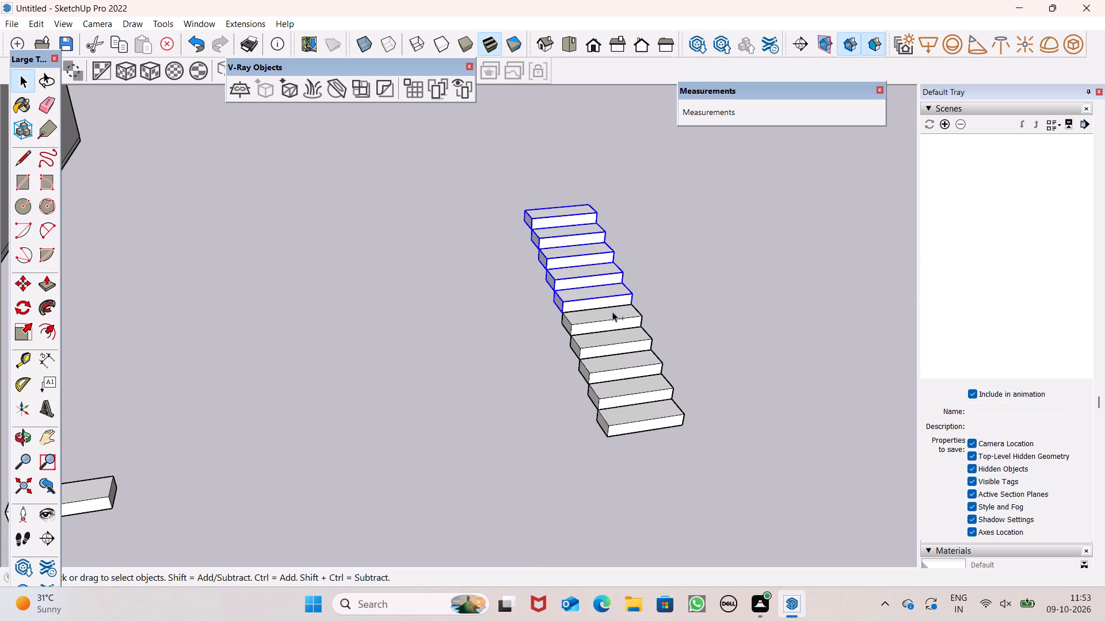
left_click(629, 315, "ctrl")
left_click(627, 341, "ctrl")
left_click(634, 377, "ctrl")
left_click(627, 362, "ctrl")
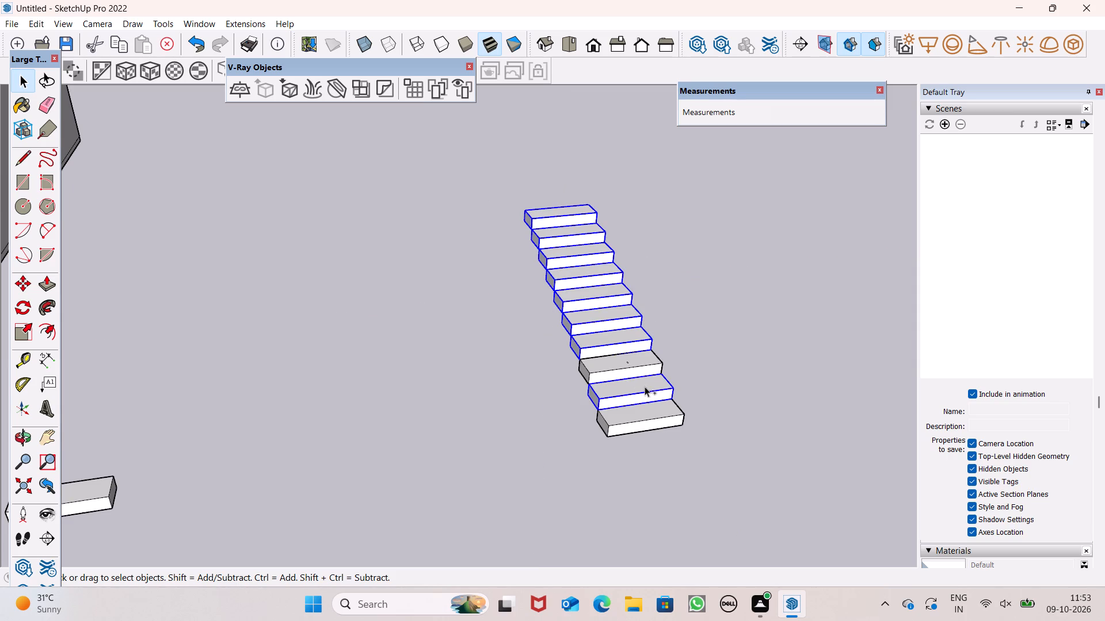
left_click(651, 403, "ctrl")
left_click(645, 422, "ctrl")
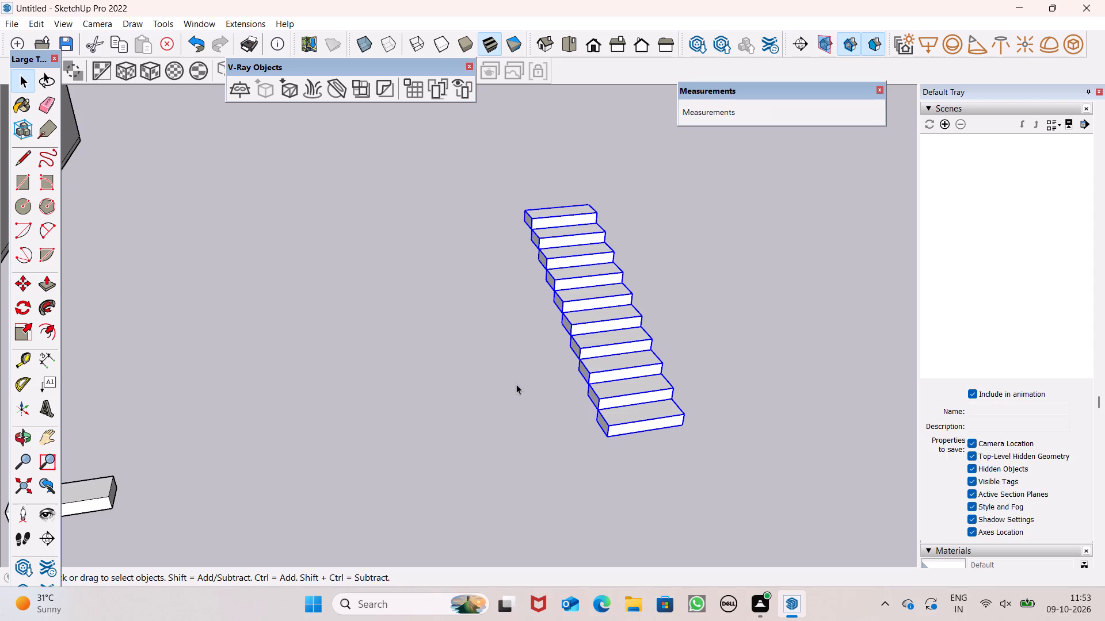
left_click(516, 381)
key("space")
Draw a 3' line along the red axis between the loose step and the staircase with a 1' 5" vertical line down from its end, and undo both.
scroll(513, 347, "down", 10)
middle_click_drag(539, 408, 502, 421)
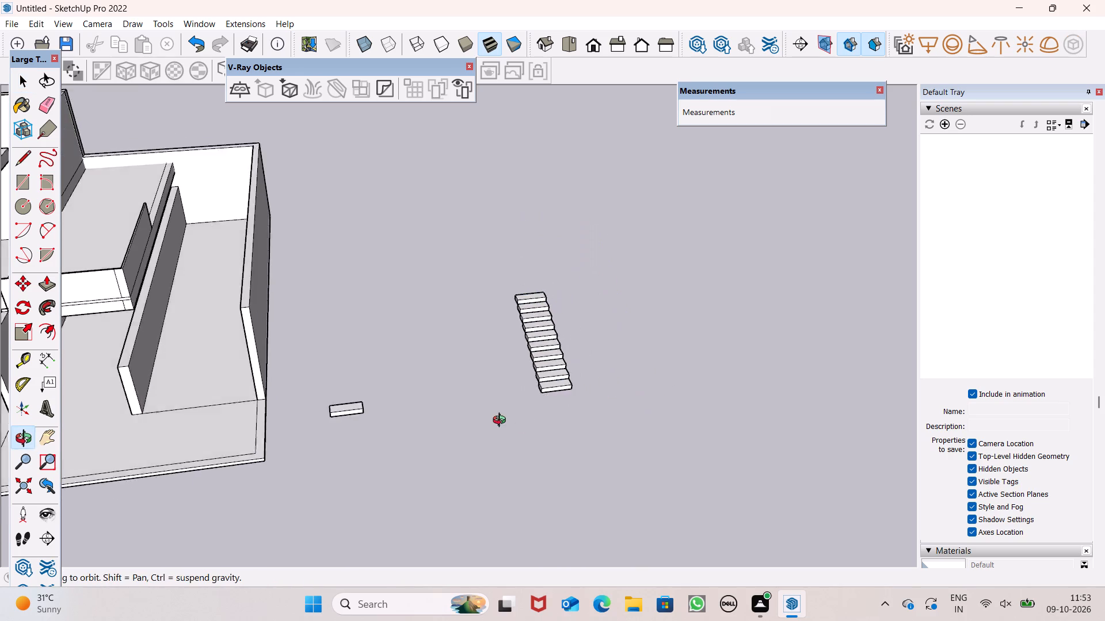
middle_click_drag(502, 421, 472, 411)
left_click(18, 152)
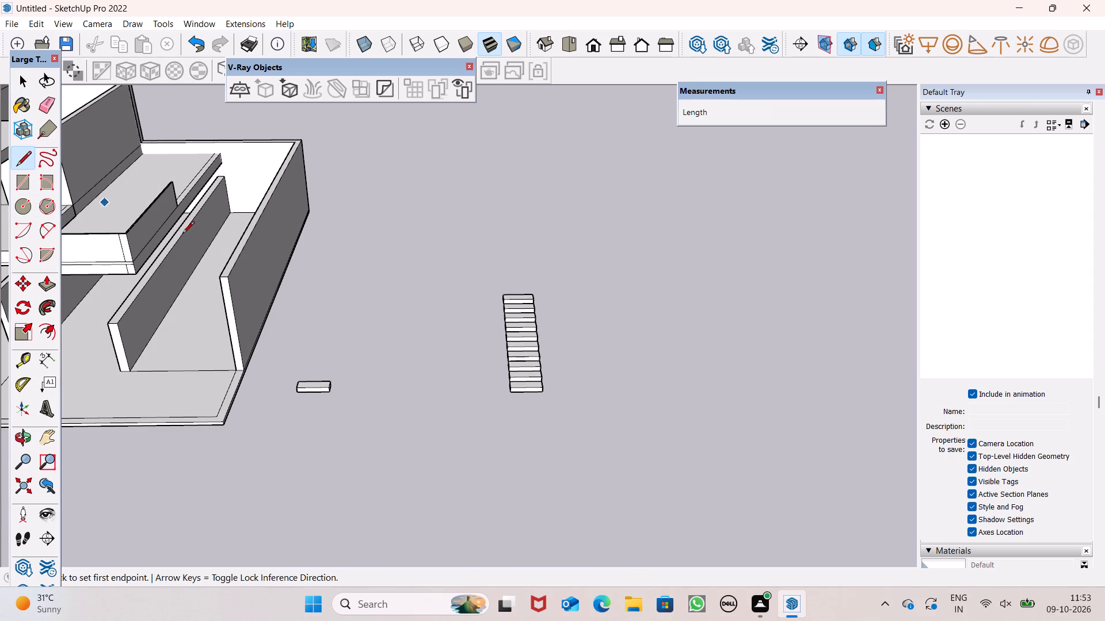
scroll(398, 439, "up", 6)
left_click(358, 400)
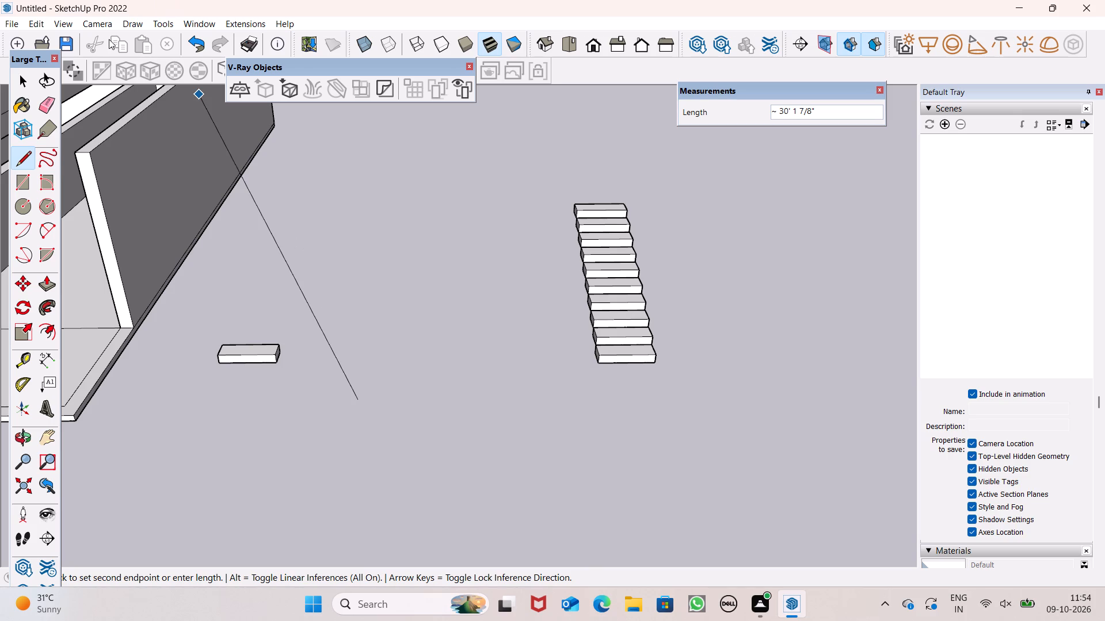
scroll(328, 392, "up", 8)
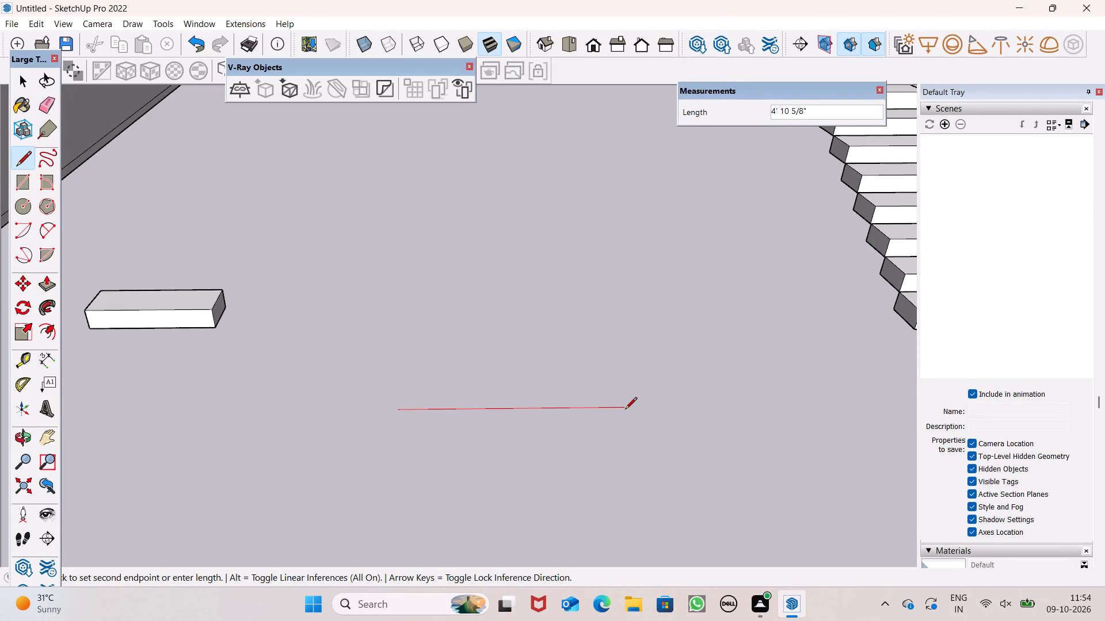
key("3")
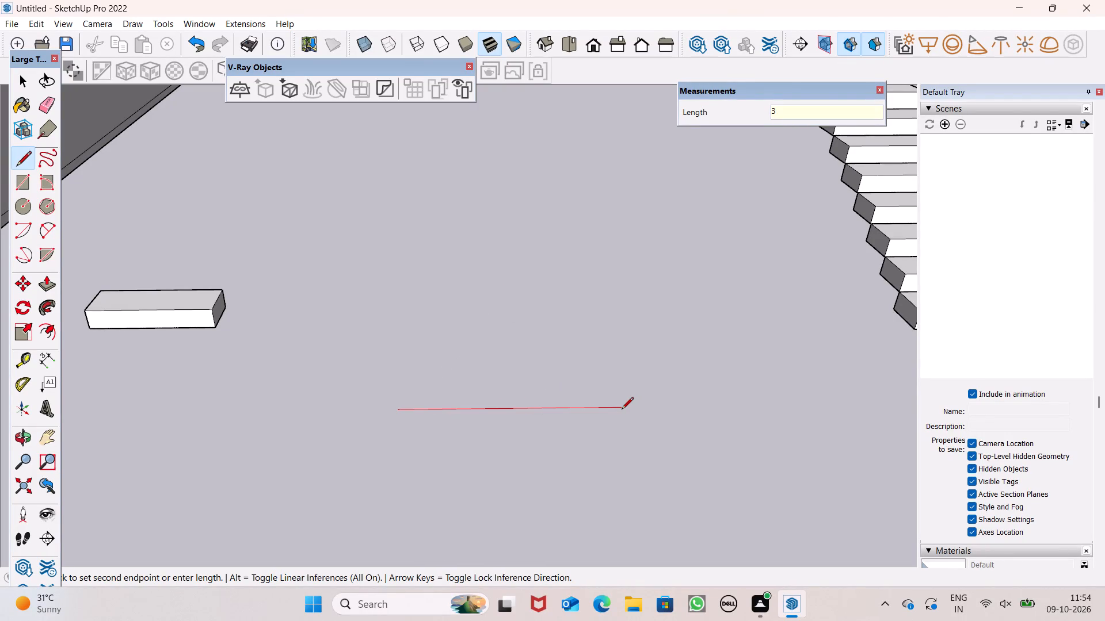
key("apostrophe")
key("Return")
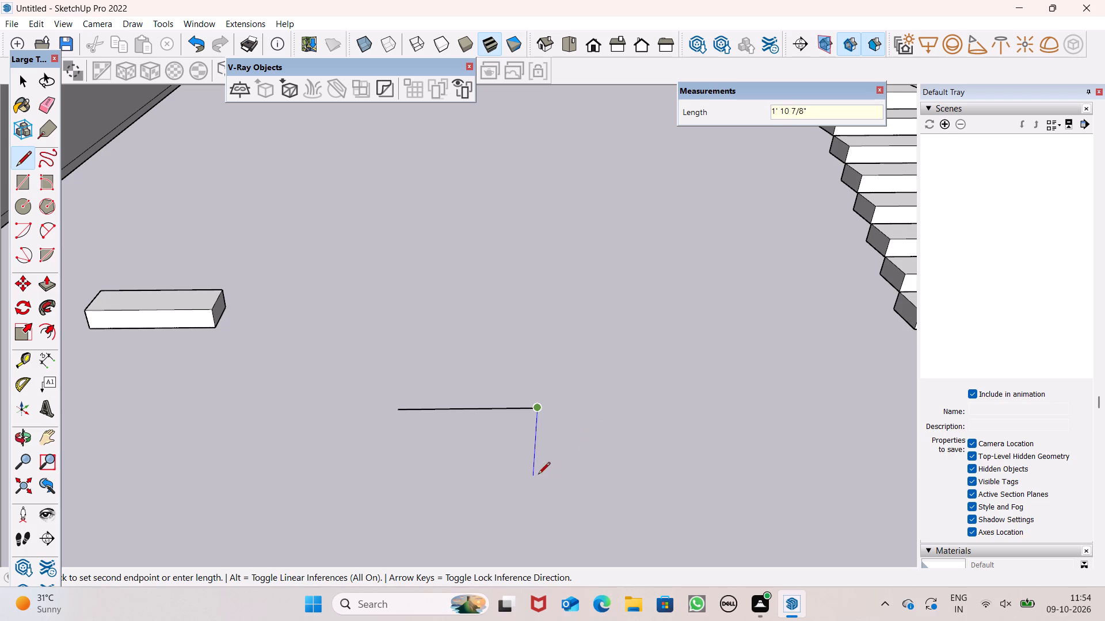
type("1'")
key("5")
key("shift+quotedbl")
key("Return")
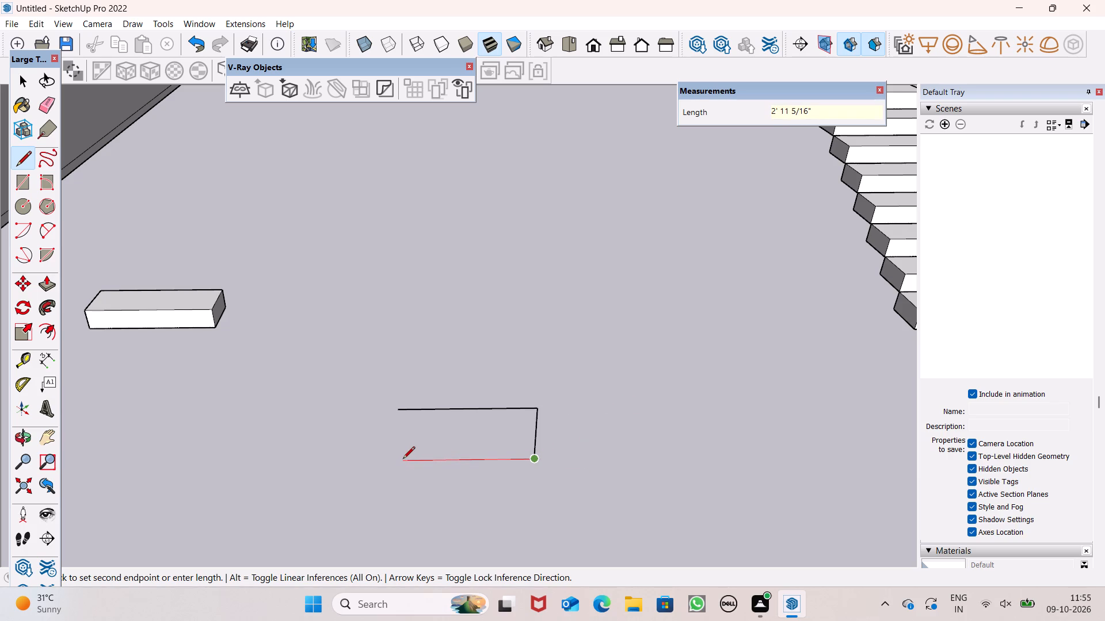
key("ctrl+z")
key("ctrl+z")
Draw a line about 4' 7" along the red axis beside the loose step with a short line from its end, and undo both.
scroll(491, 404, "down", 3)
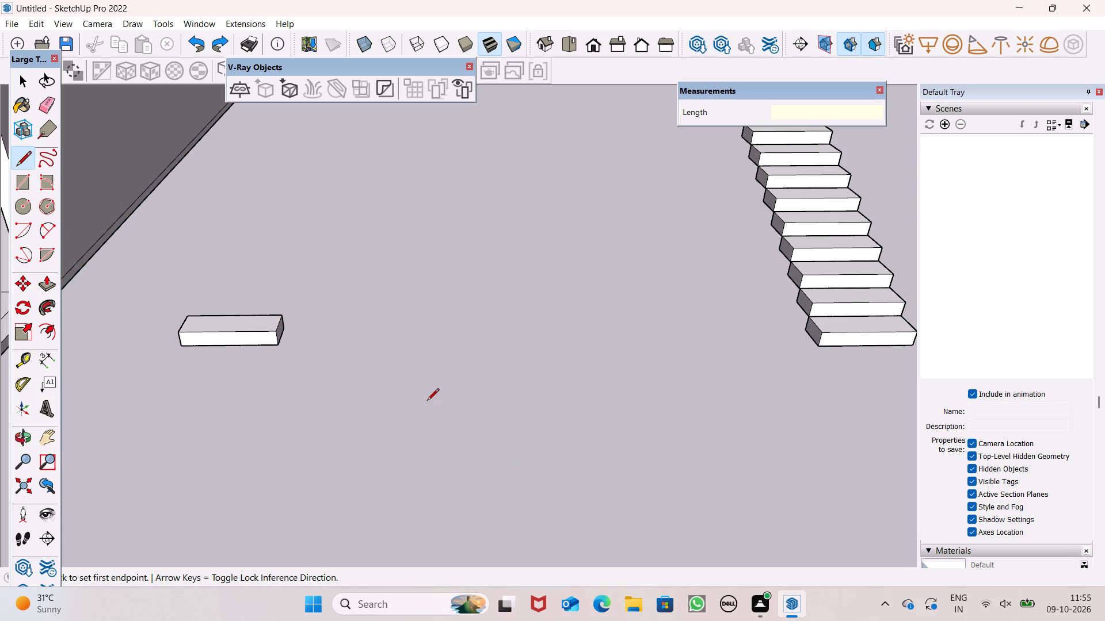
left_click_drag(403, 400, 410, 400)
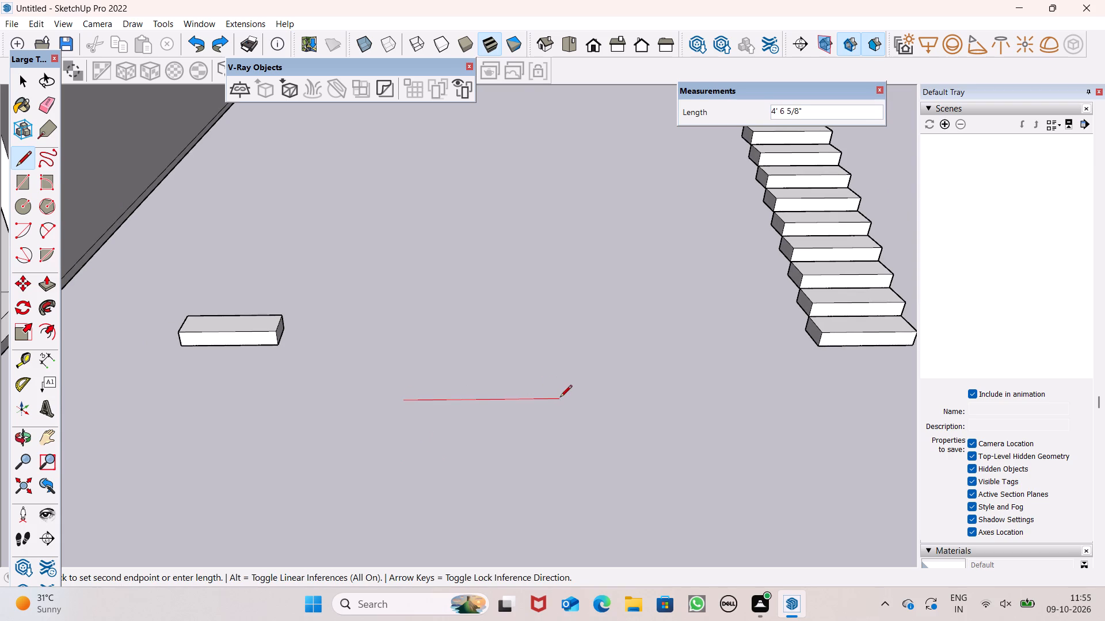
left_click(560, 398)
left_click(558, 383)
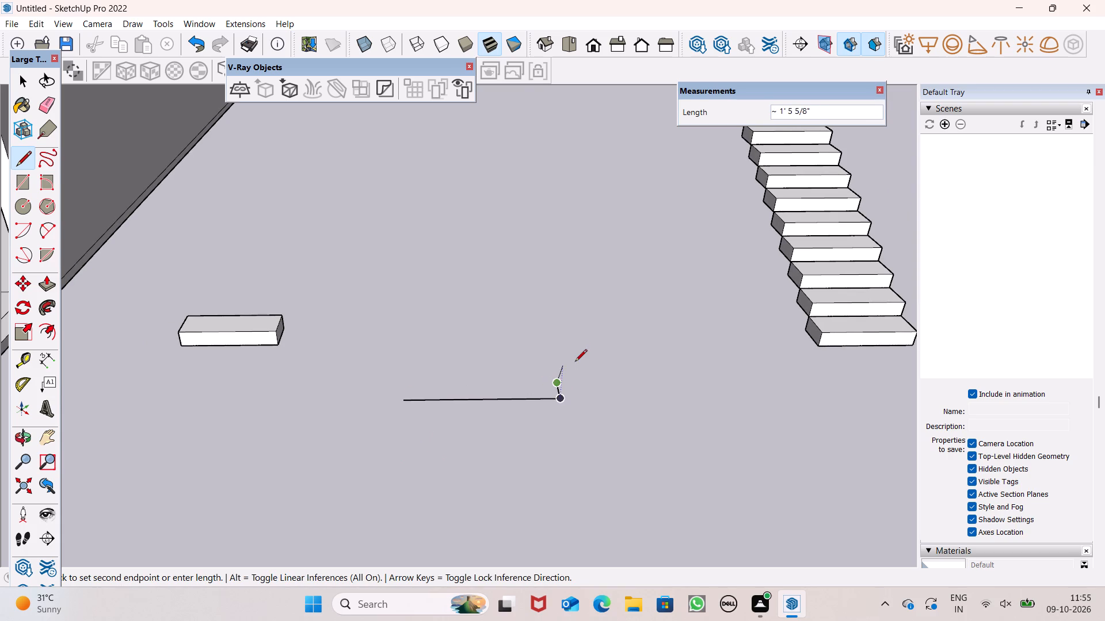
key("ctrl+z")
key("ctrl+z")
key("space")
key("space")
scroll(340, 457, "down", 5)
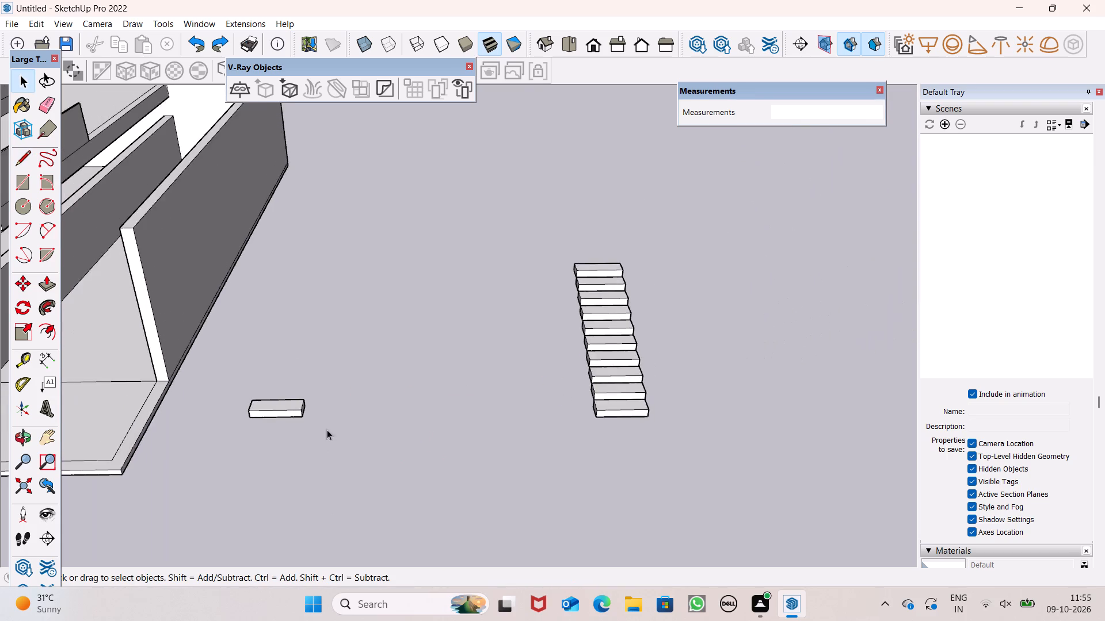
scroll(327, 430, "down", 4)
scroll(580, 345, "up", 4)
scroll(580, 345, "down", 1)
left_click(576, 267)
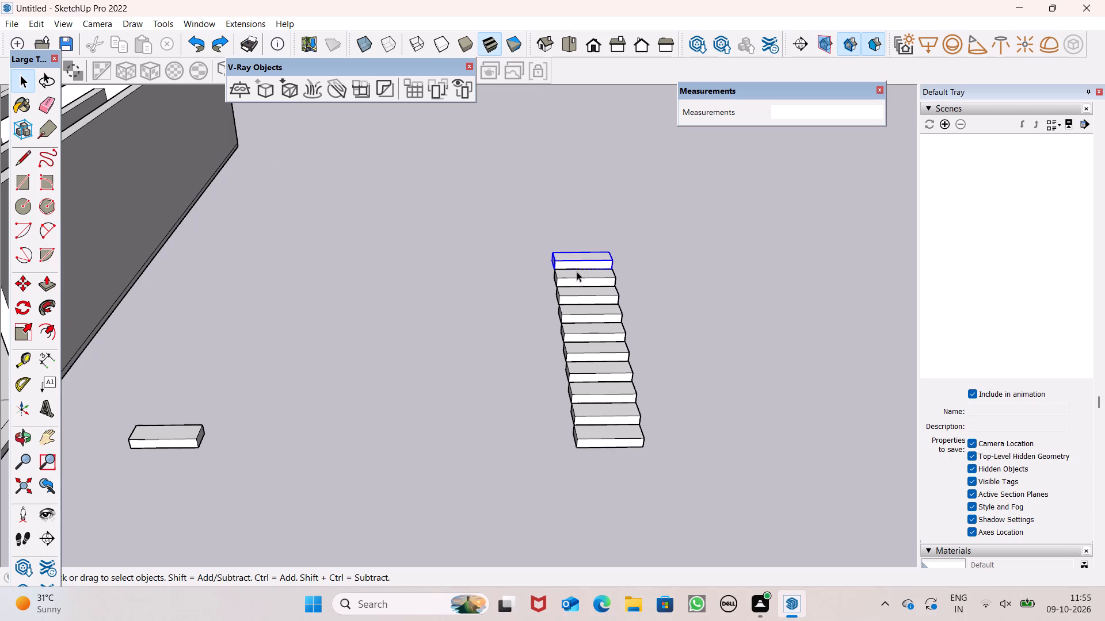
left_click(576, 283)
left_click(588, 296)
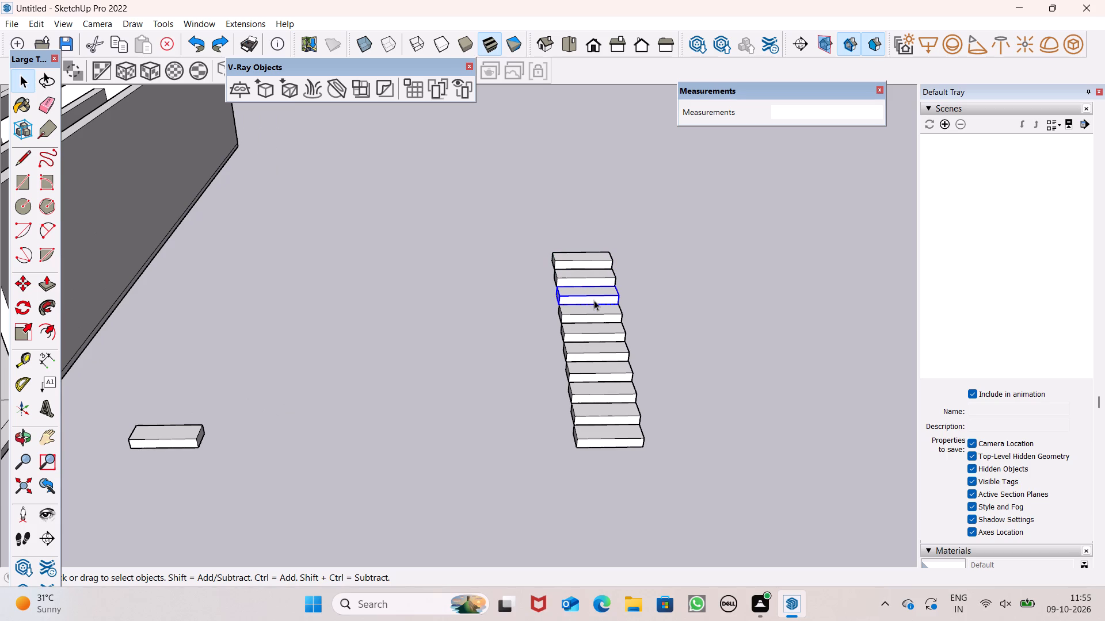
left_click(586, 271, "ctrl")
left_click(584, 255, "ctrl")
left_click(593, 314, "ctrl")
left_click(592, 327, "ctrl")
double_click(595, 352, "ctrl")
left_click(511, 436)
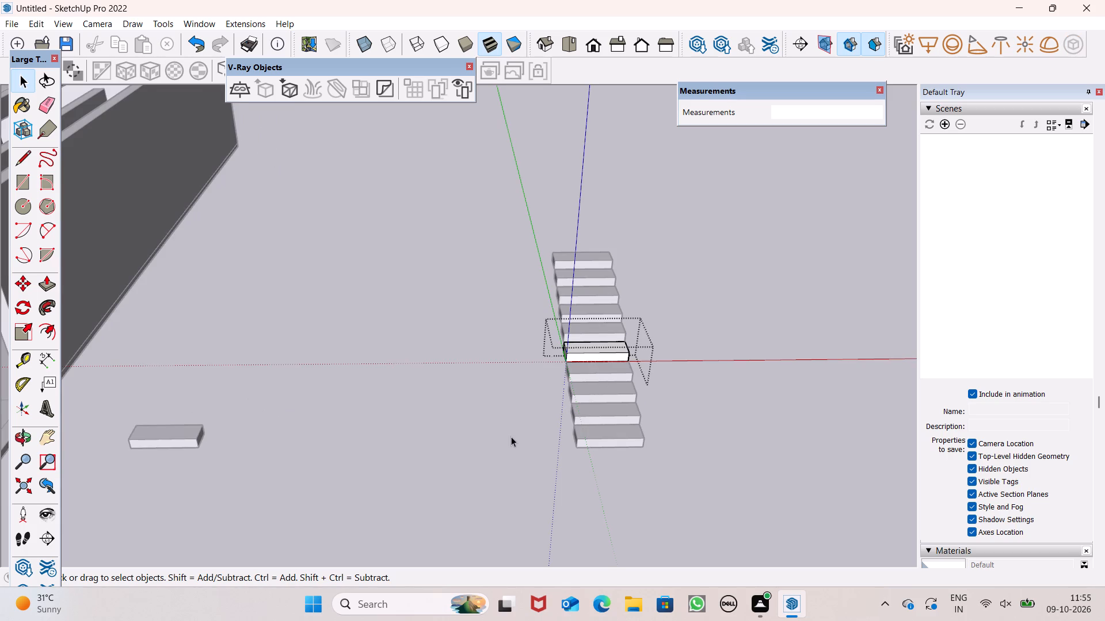
Select all ten steps of the staircase and combine them into one group.
left_click(611, 440, "ctrl")
left_click(605, 416, "ctrl")
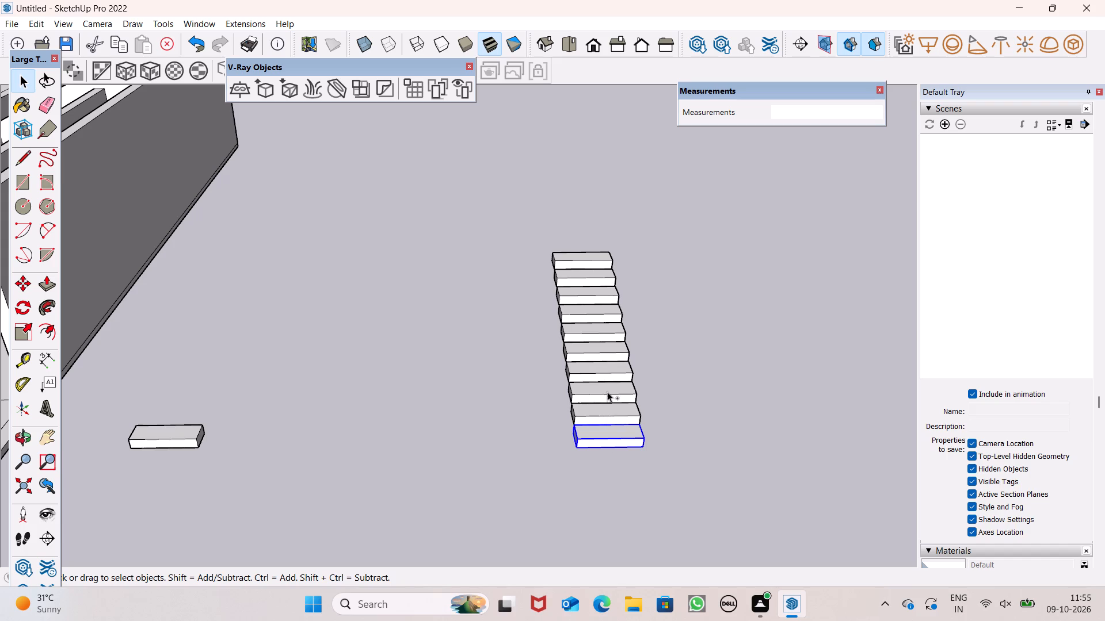
left_click(608, 392, "ctrl")
left_click(601, 370, "ctrl")
left_click(599, 349, "ctrl")
left_click(593, 316, "ctrl")
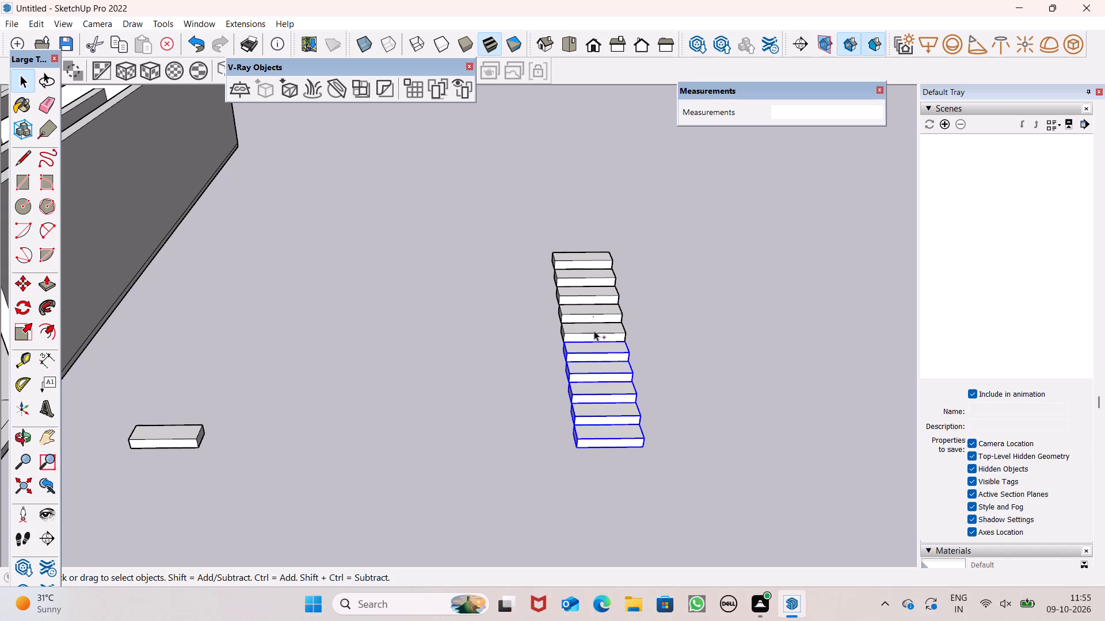
left_click(594, 331, "ctrl")
left_click(574, 286, "ctrl")
left_click(574, 275, "ctrl")
left_click(569, 258, "ctrl")
right_click(569, 258, "ctrl")
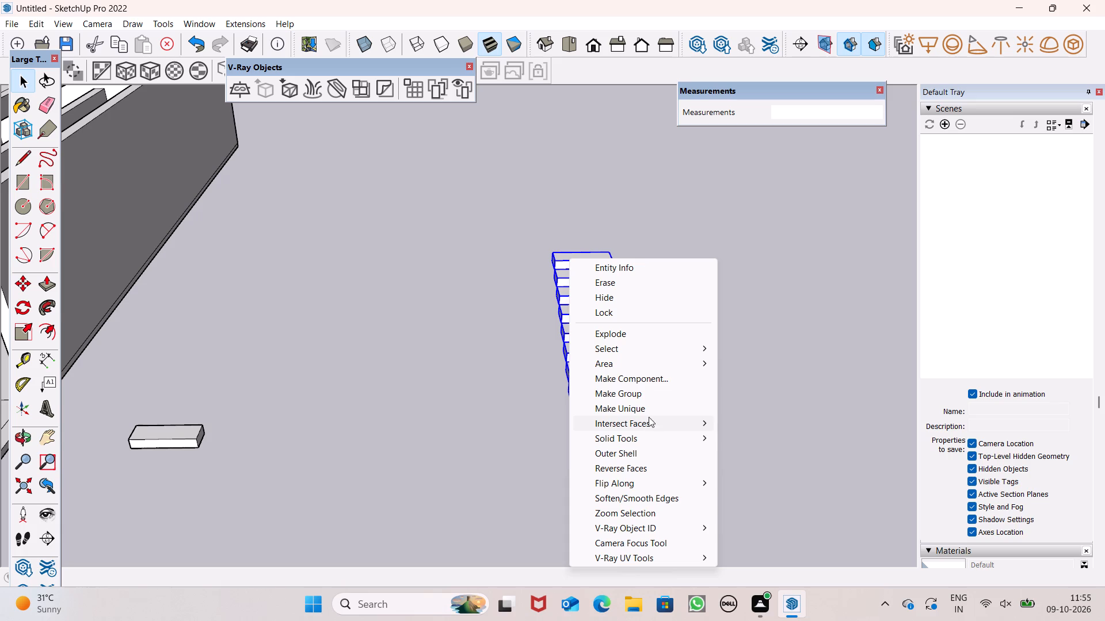
left_click(645, 395, "ctrl")
Move the grouped staircase into the ground-floor passage, beside the open end of its inner wall.
scroll(626, 378, "down", 5)
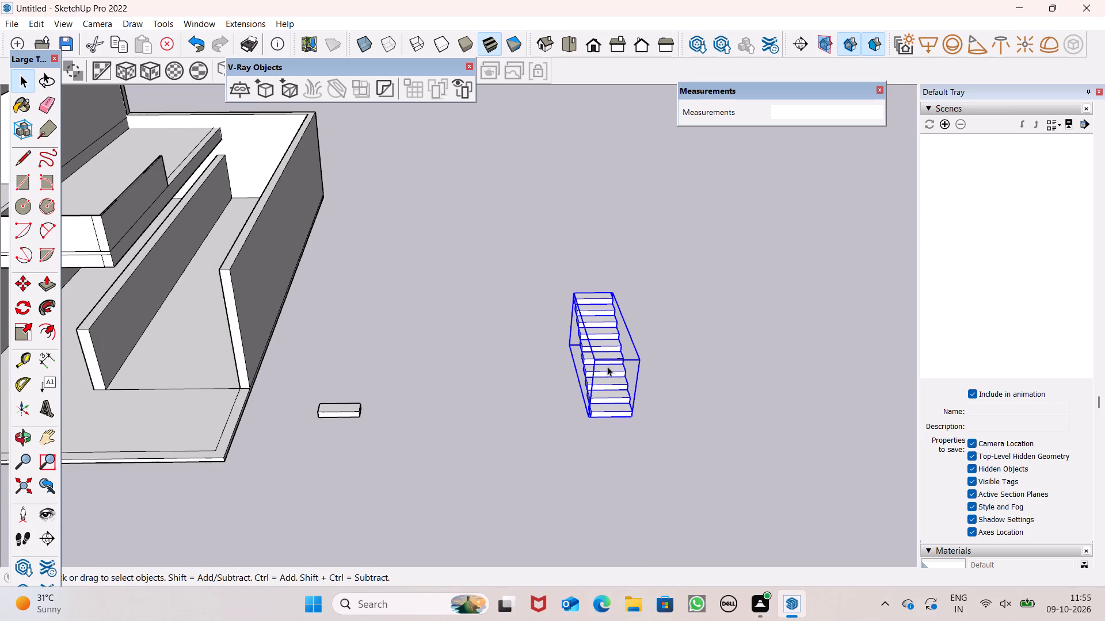
key("m")
key("Return")
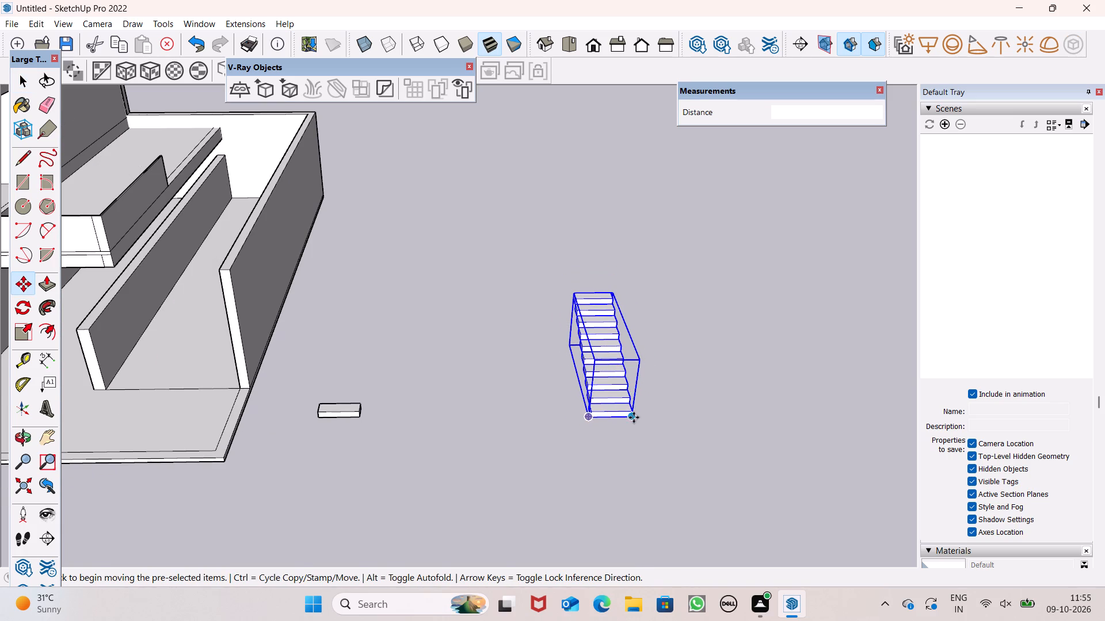
left_click_drag(634, 417, 395, 437)
left_click_drag(391, 437, 173, 409)
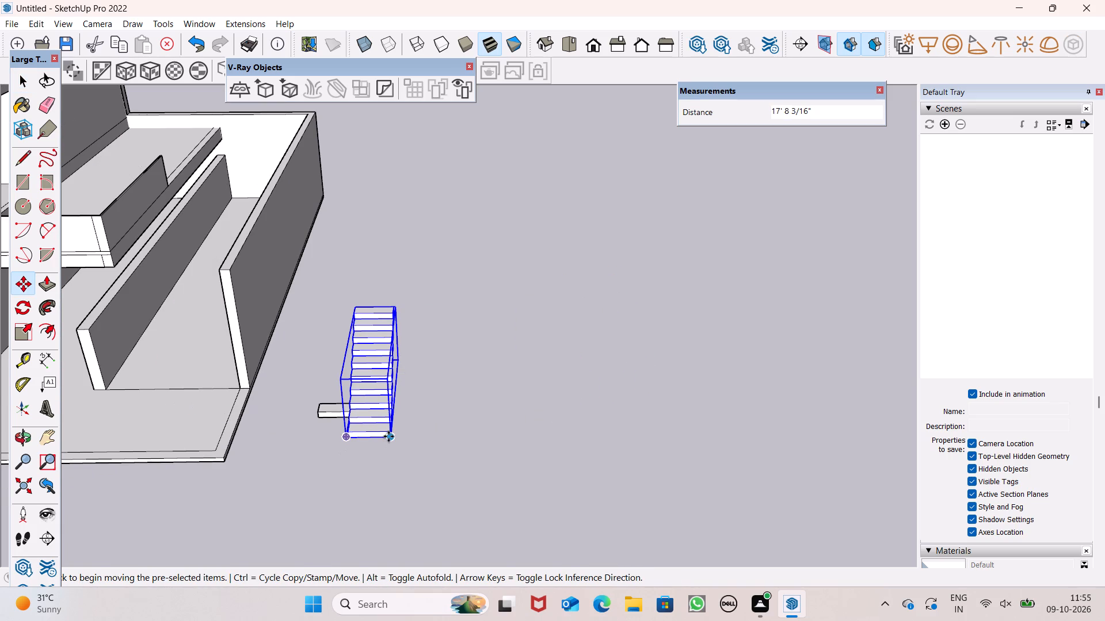
left_click_drag(388, 438, 154, 387)
left_click_drag(154, 387, 154, 386)
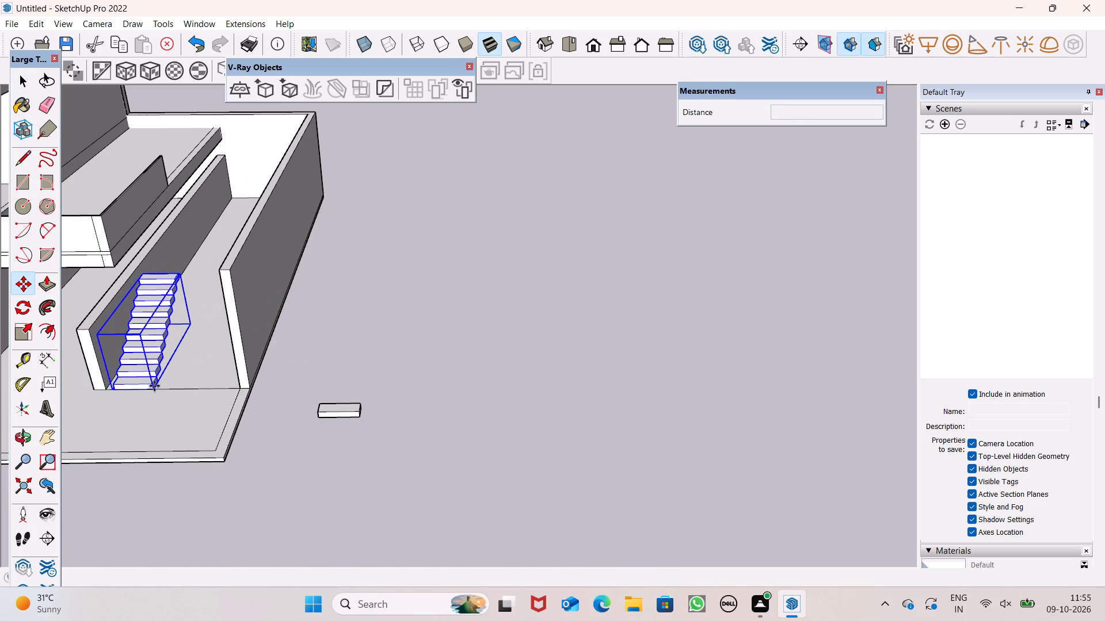
left_click_drag(154, 386, 158, 373)
scroll(131, 365, "up", 12)
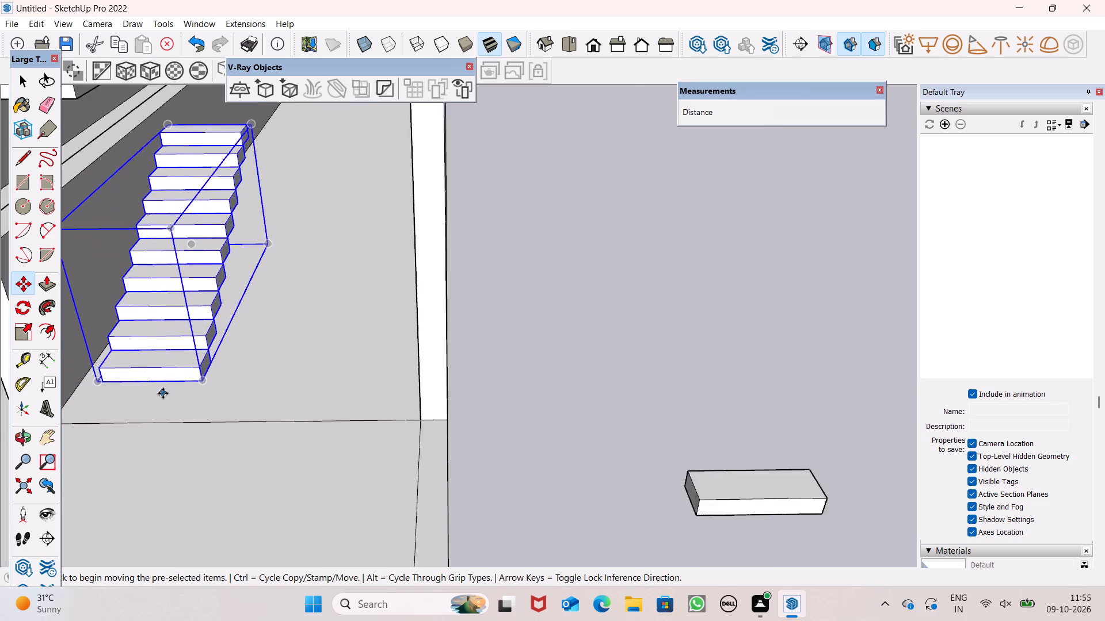
Move the staircase about 6 7/8" by its lower corner so it meets the base of the passage's inner wall.
scroll(163, 393, "up", 2)
middle_click_drag(175, 393, 211, 336)
scroll(323, 343, "down", 4)
middle_click_drag(268, 367, 334, 381)
scroll(354, 336, "down", 1)
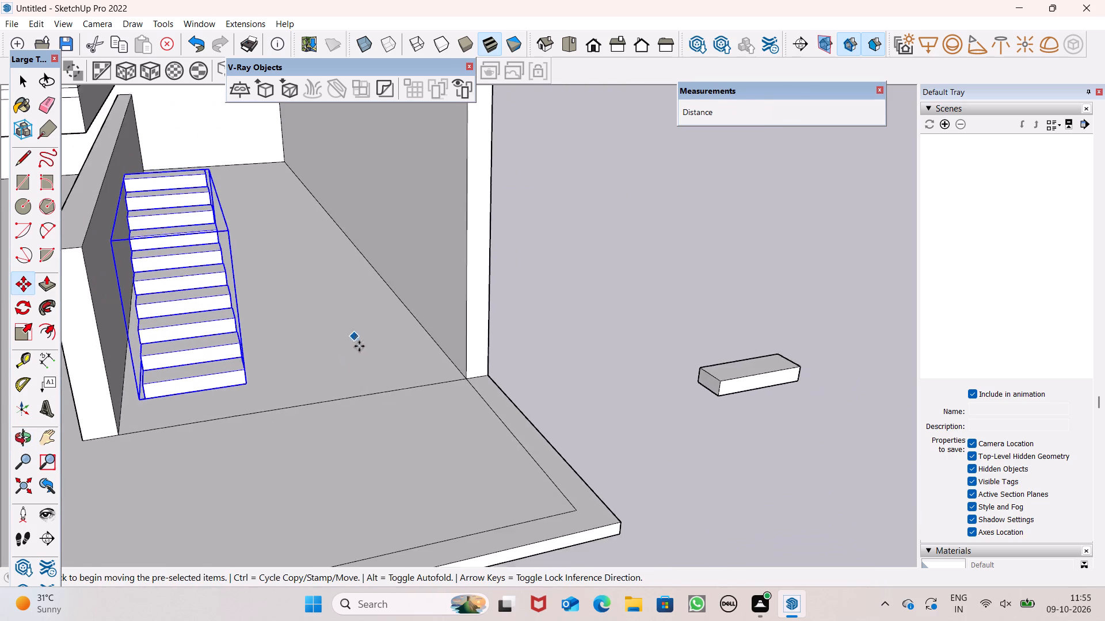
scroll(359, 346, "down", 2)
scroll(101, 309, "up", 5)
scroll(216, 338, "up", 3)
scroll(233, 363, "down", 1)
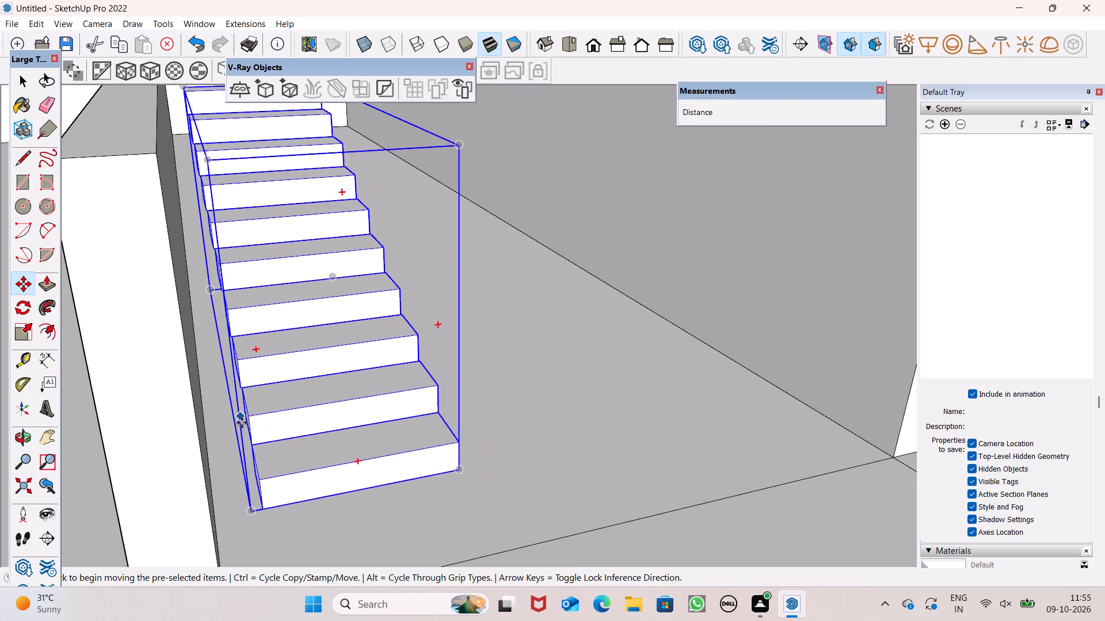
scroll(246, 413, "up", 3)
scroll(280, 366, "down", 4)
middle_click_drag(287, 434, 261, 464)
scroll(261, 465, "up", 1)
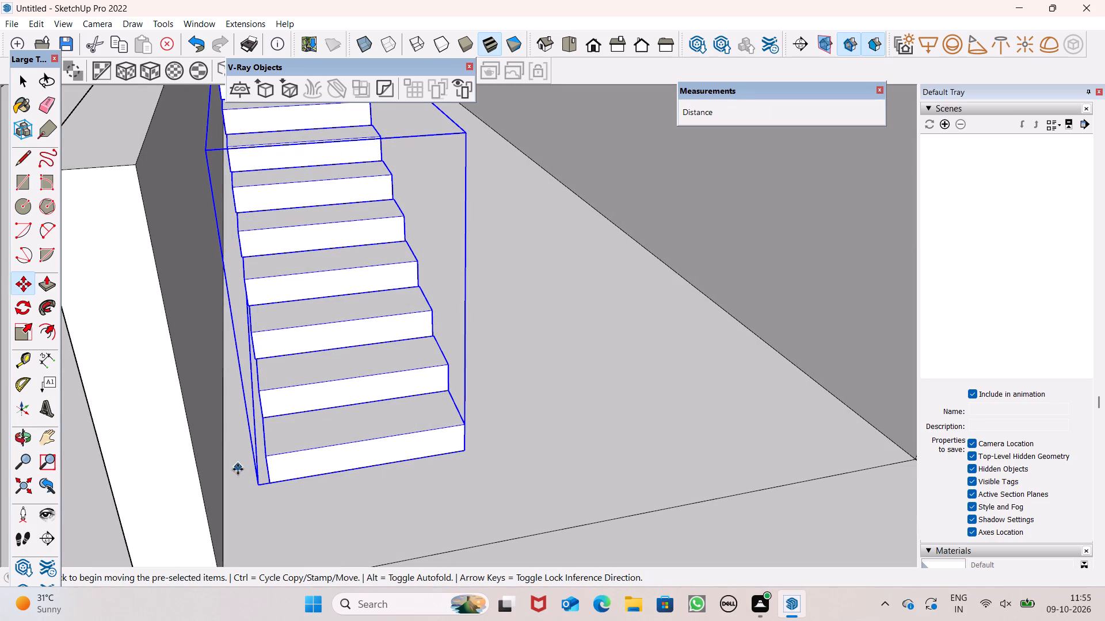
scroll(251, 462, "up", 2)
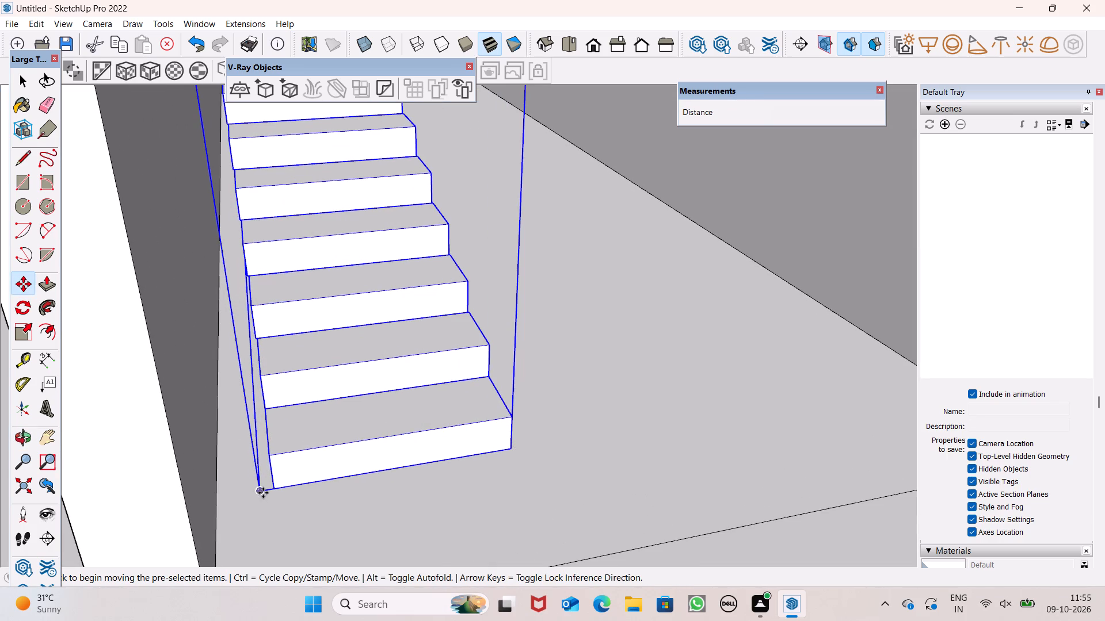
left_click_drag(263, 493, 216, 484)
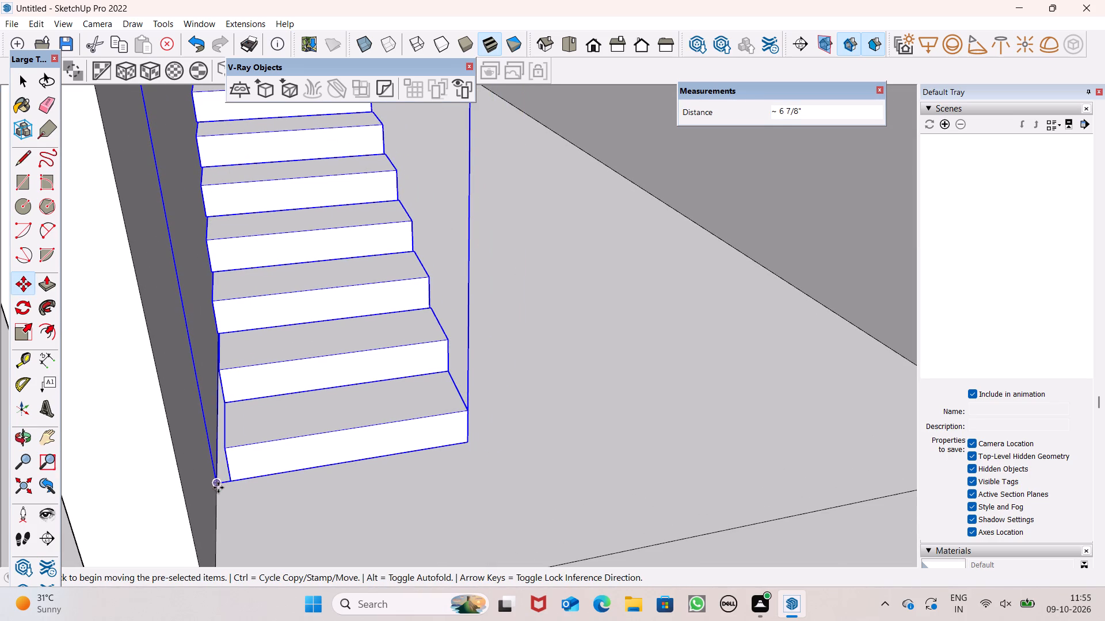
Fine-tune the staircase's position against the inner wall with small moves, the last about 2 7/16" or more, and clear the selection.
scroll(214, 486, "up", 3)
left_click_drag(219, 481, 209, 486)
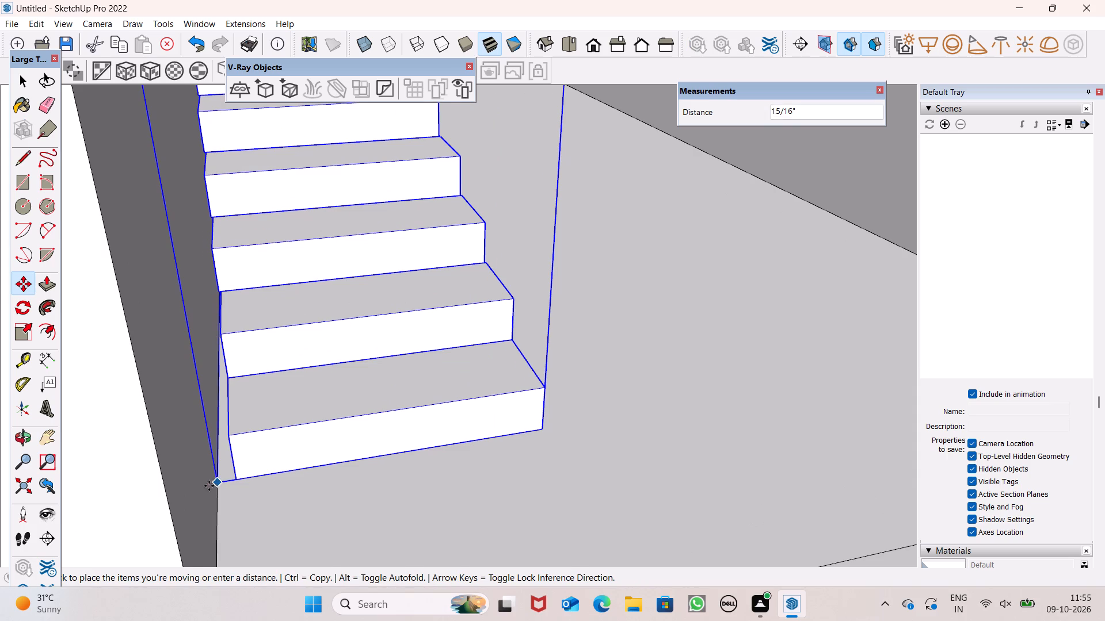
left_click_drag(209, 486, 208, 486)
left_click_drag(209, 484, 201, 467)
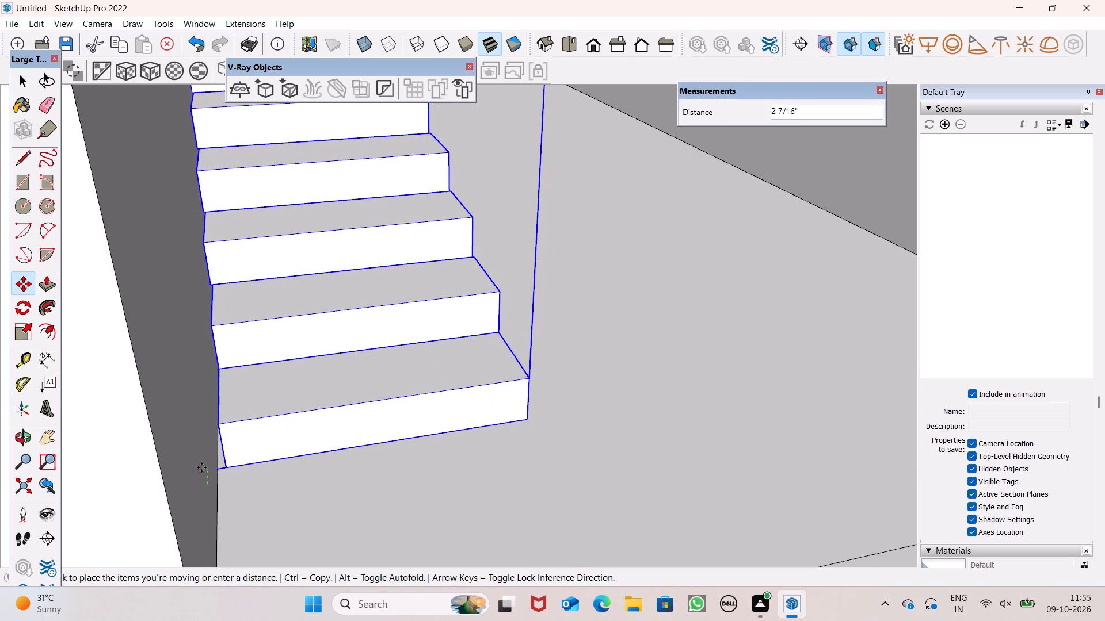
left_click_drag(201, 467, 204, 462)
scroll(257, 444, "down", 3)
scroll(257, 444, "up", 1)
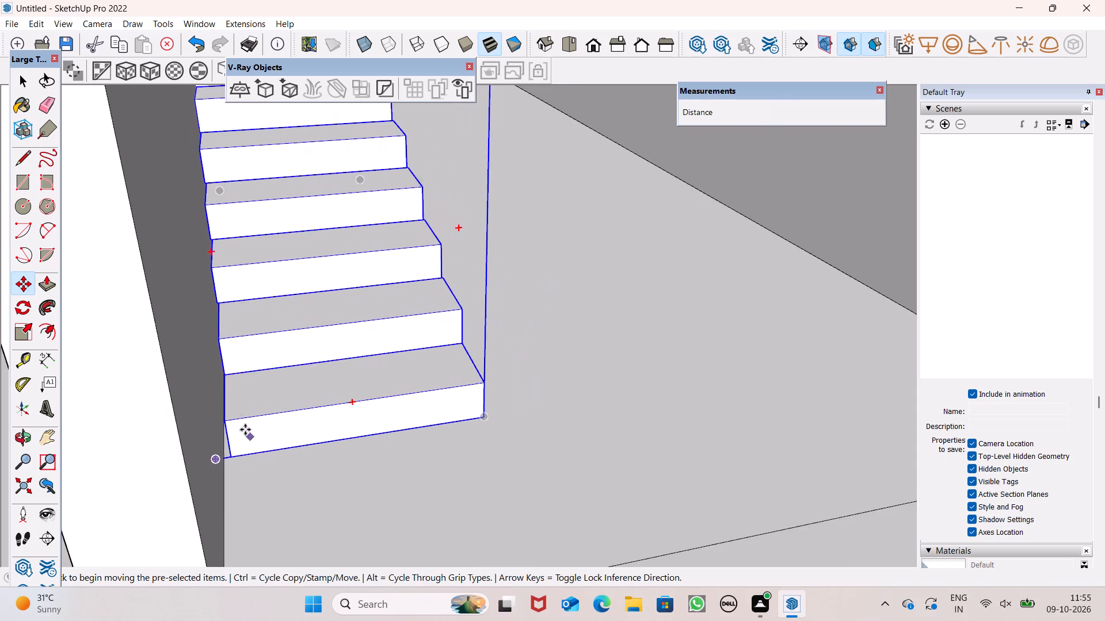
scroll(252, 425, "down", 11)
scroll(300, 430, "up", 1)
scroll(302, 434, "down", 2)
key("space")
left_click(782, 436)
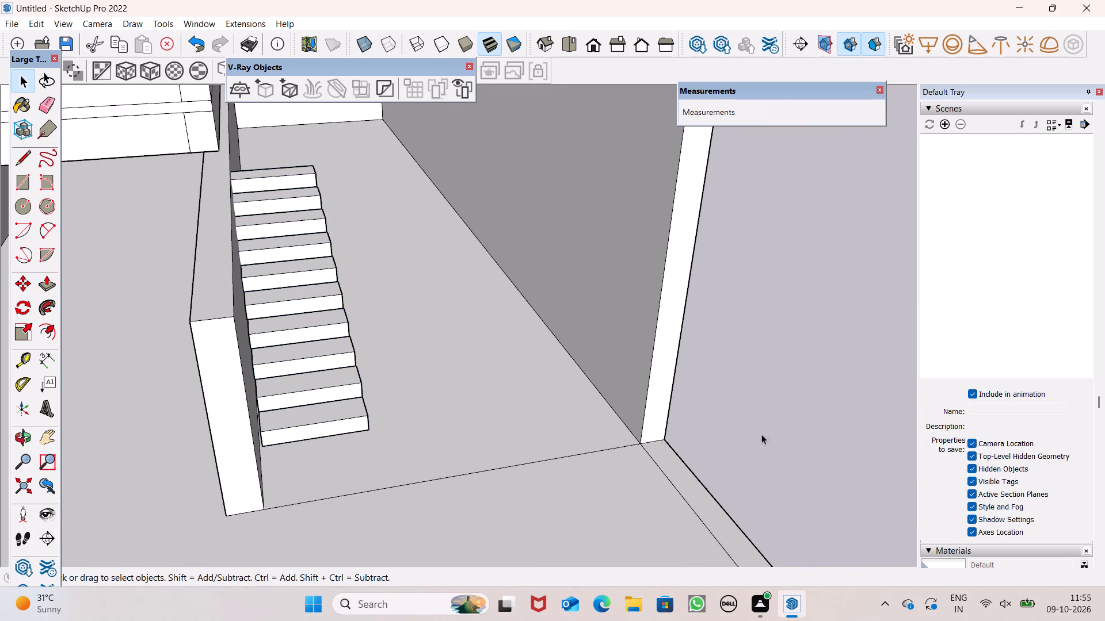
Select the grouped staircase, nudge it about 3/16" by the top step's outer corner, and clear the selection.
scroll(605, 368, "down", 1)
scroll(592, 383, "up", 1)
middle_click_drag(607, 408, 319, 424)
scroll(391, 247, "down", 3)
scroll(436, 155, "up", 2)
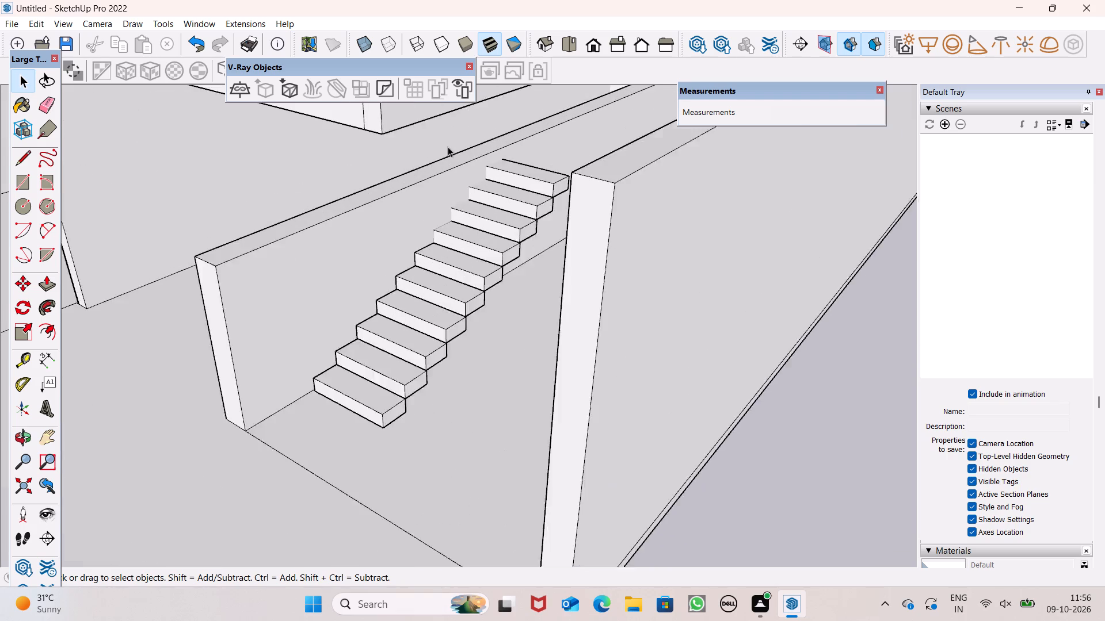
scroll(448, 147, "up", 4)
scroll(515, 211, "down", 13)
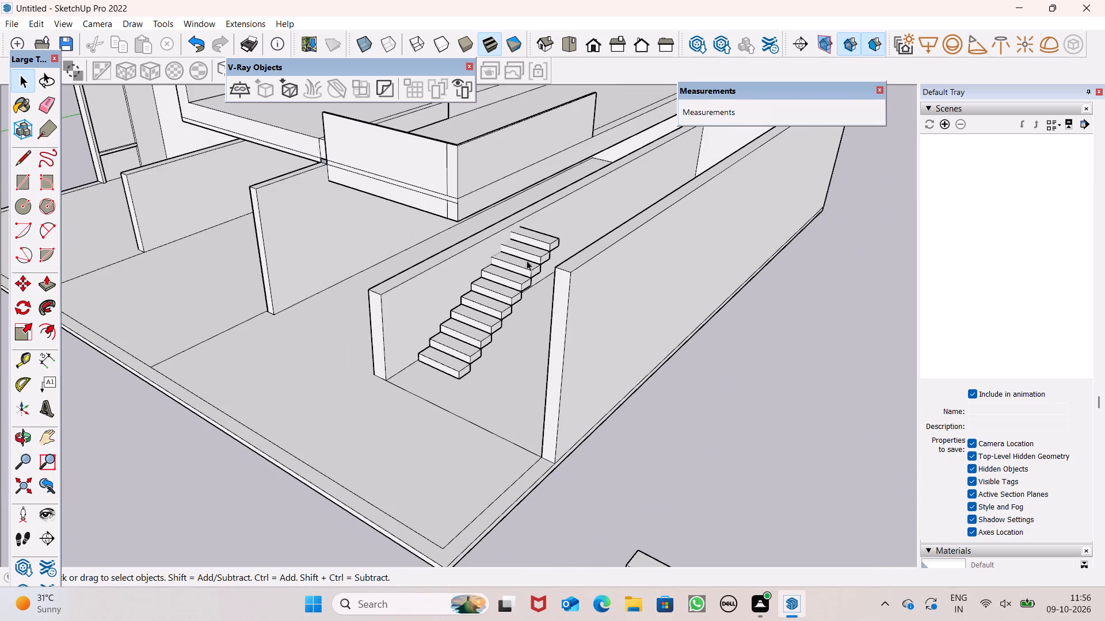
middle_click_drag(536, 262, 552, 312)
scroll(564, 272, "up", 6)
left_click(565, 278)
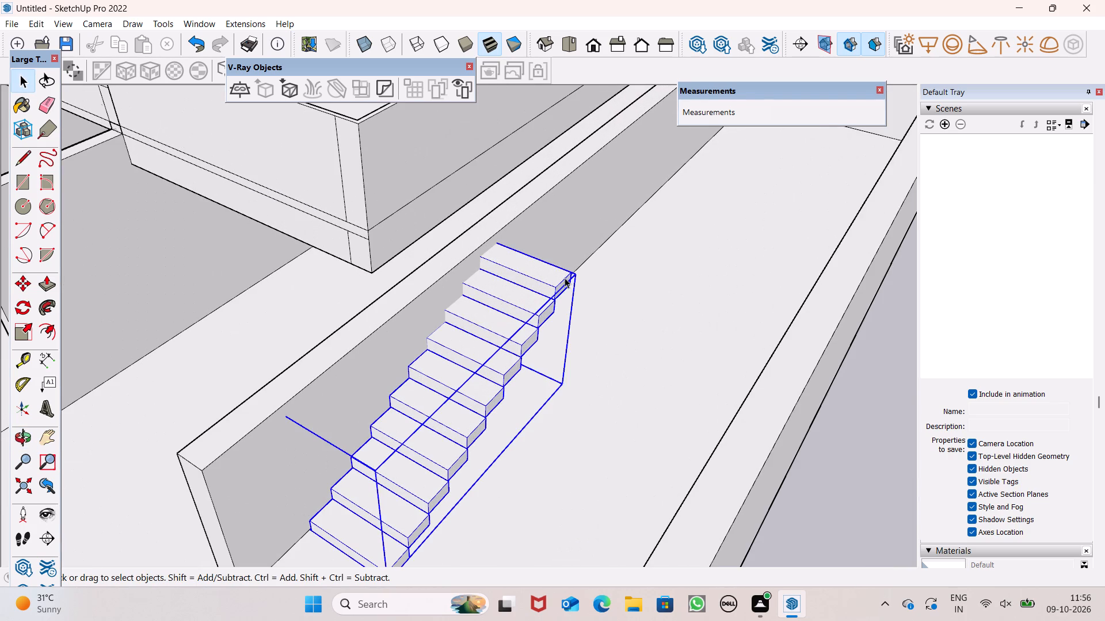
key("comma")
key("m")
key("Return")
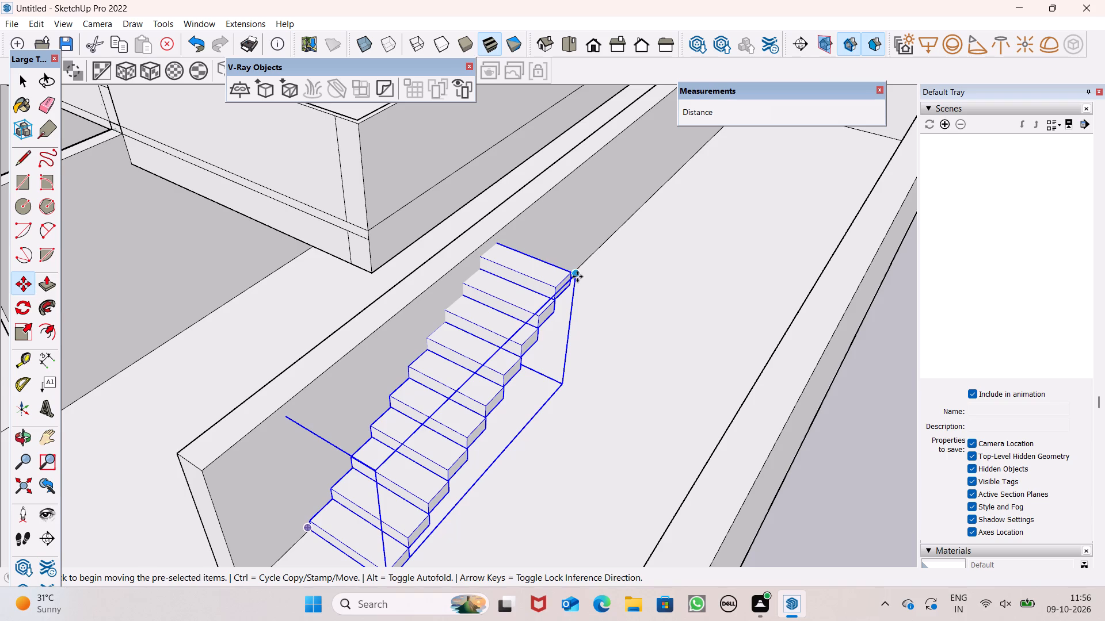
left_click(577, 277)
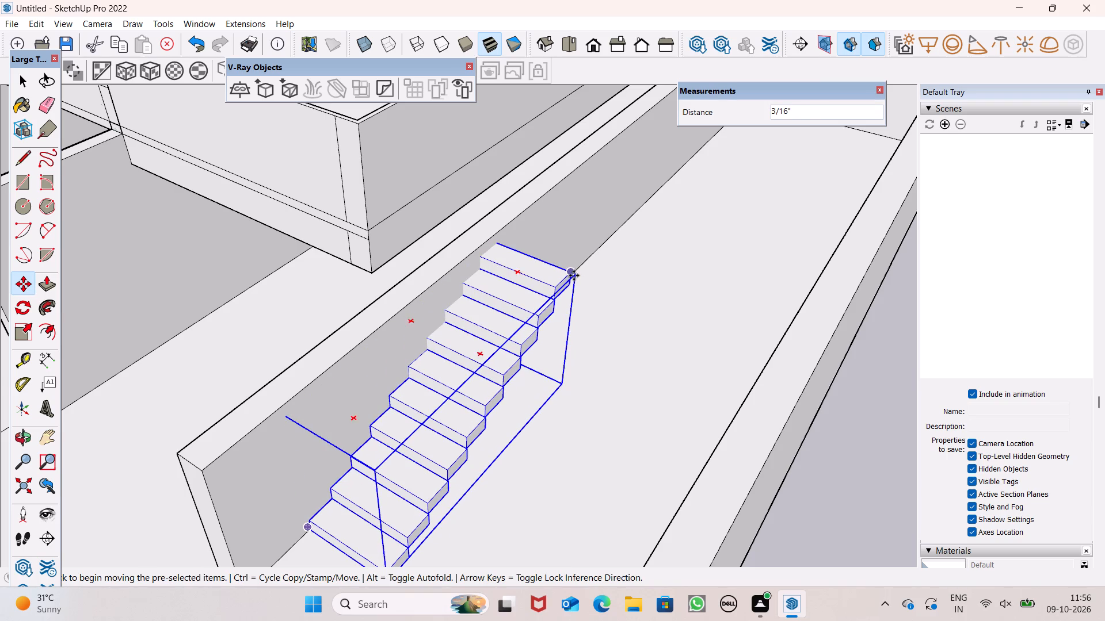
scroll(579, 258, "down", 6)
key("space")
key("space")
left_click(726, 386)
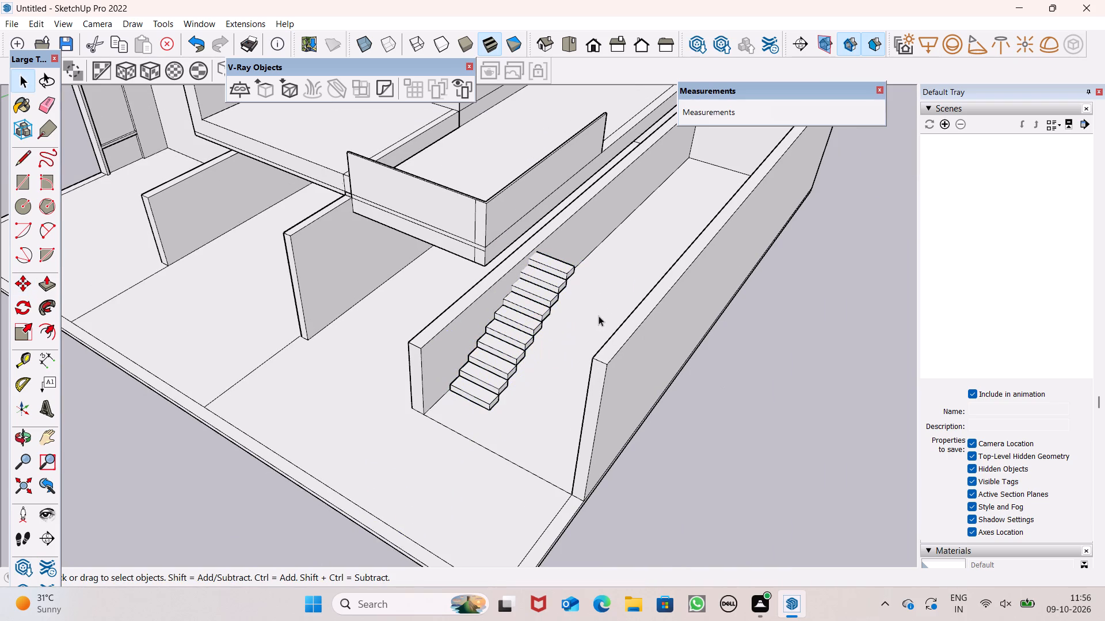
Move the loose step from outside the house about 23' 7" to the top of the staircase.
scroll(580, 304, "down", 8)
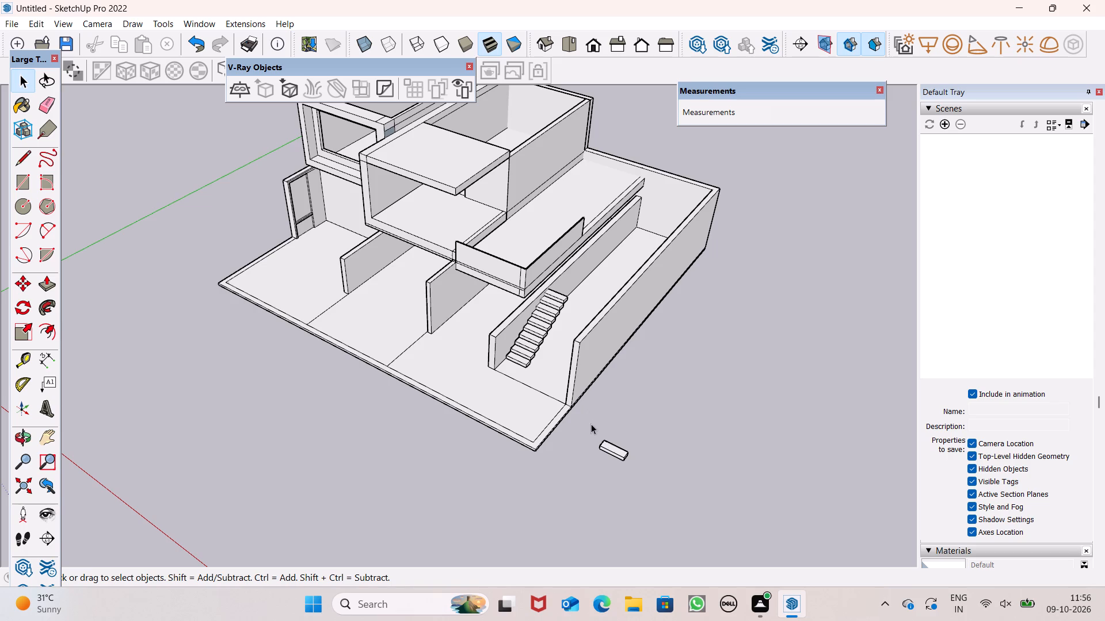
left_click(608, 439)
key("m")
key("Return")
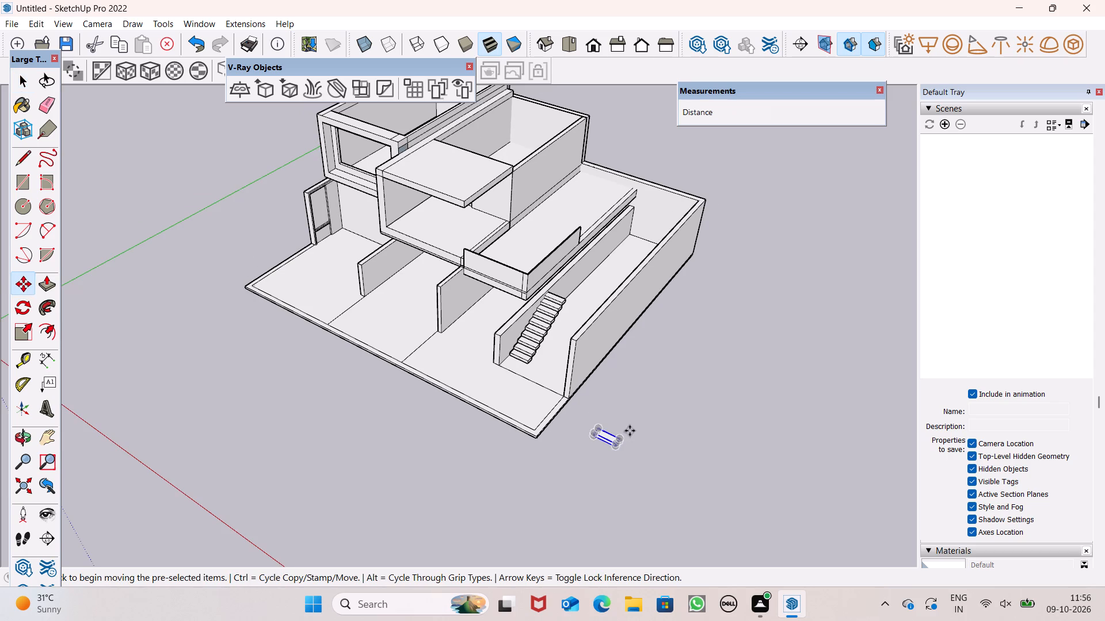
left_click_drag(621, 439, 566, 297)
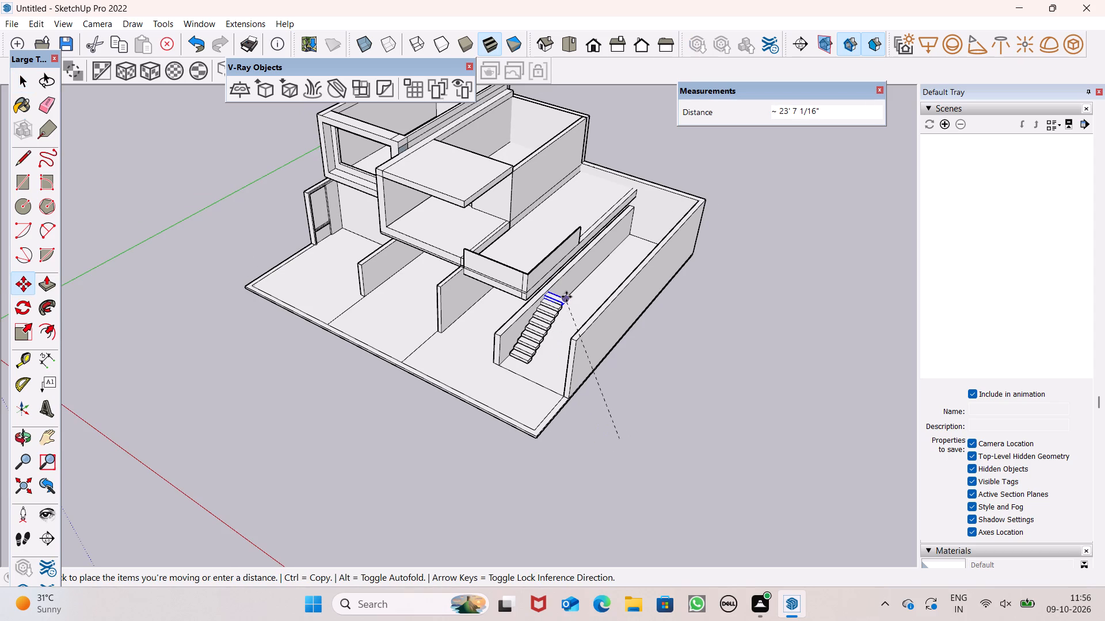
left_click_drag(566, 297, 567, 293)
Move the added step about 1' 1 7/16" by its lower front corner onto the back corner of the top step, and clear the selection.
scroll(557, 287, "up", 16)
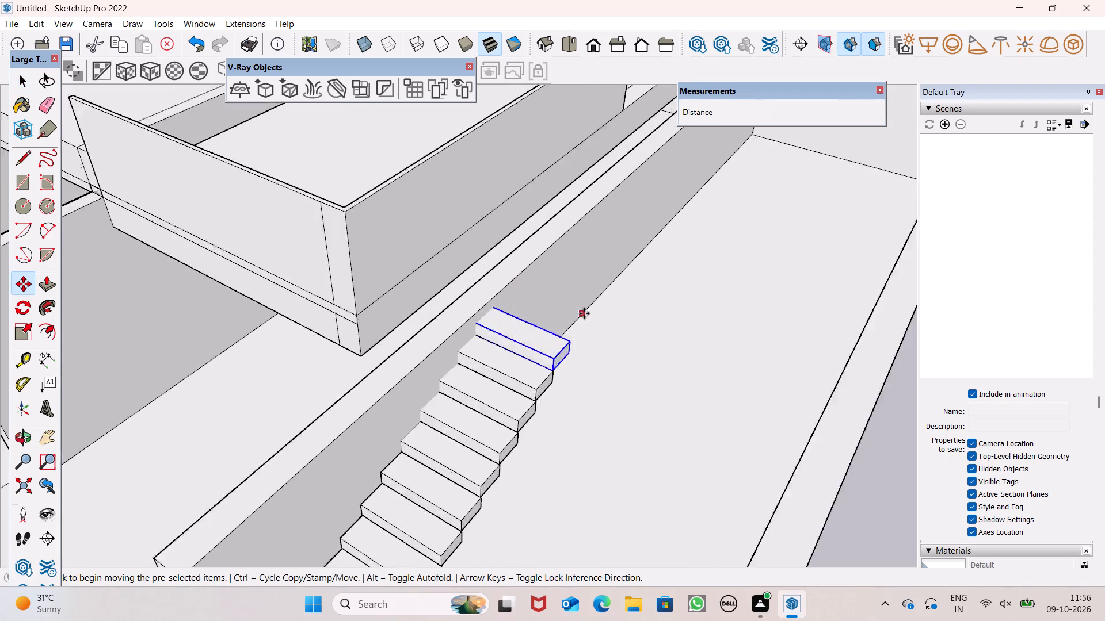
scroll(584, 313, "up", 3)
left_click_drag(500, 477, 532, 400)
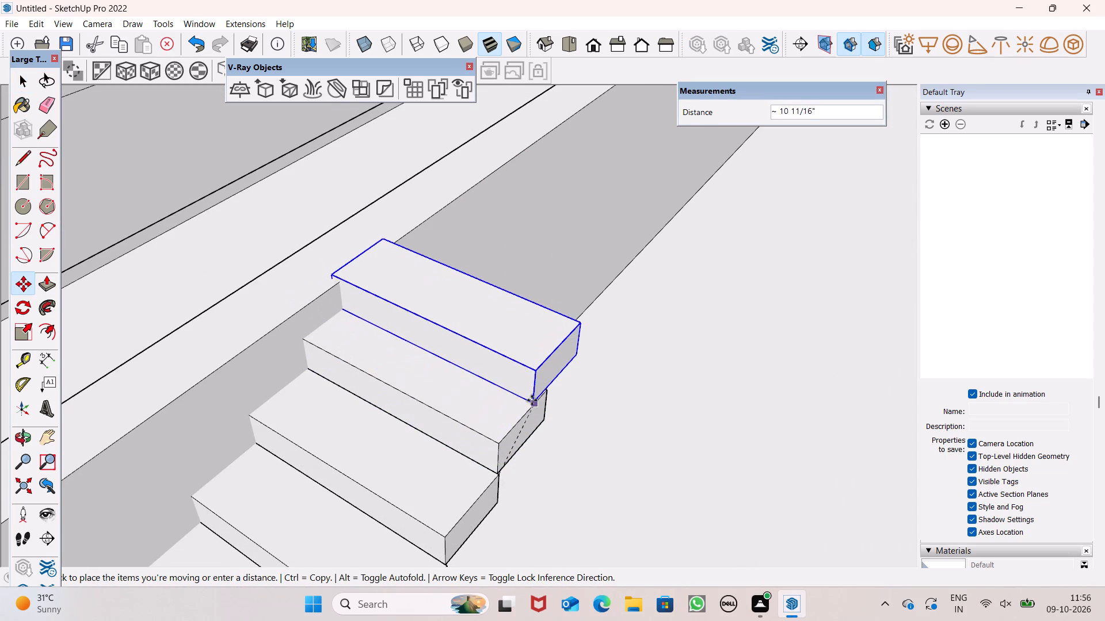
left_click_drag(532, 400, 549, 394)
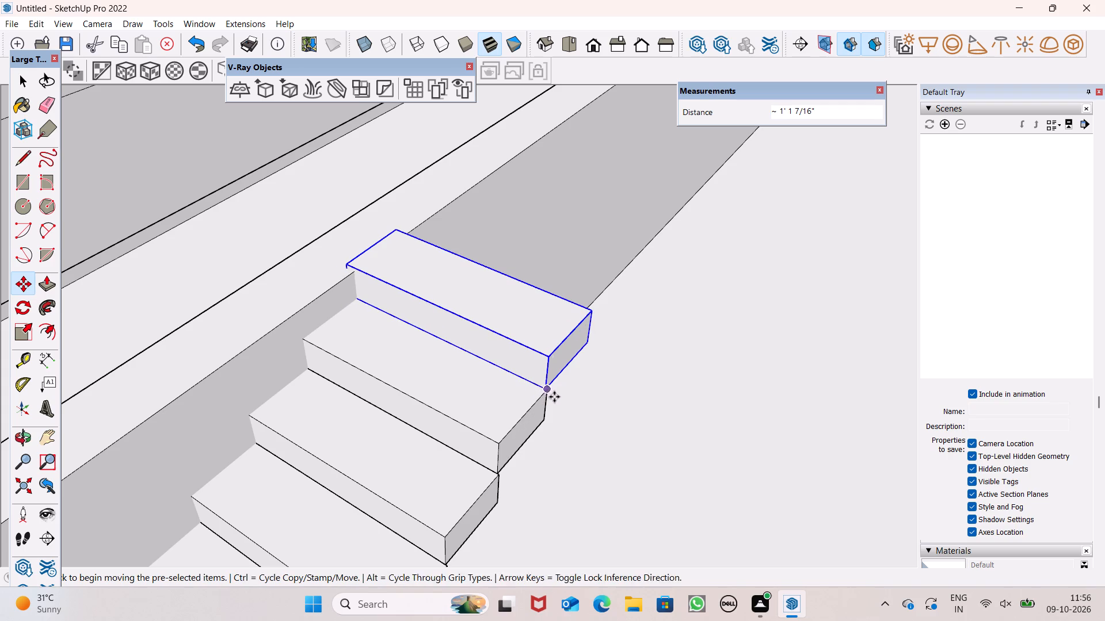
scroll(552, 398, "down", 6)
scroll(550, 400, "up", 1)
scroll(510, 413, "down", 3)
scroll(435, 390, "down", 7)
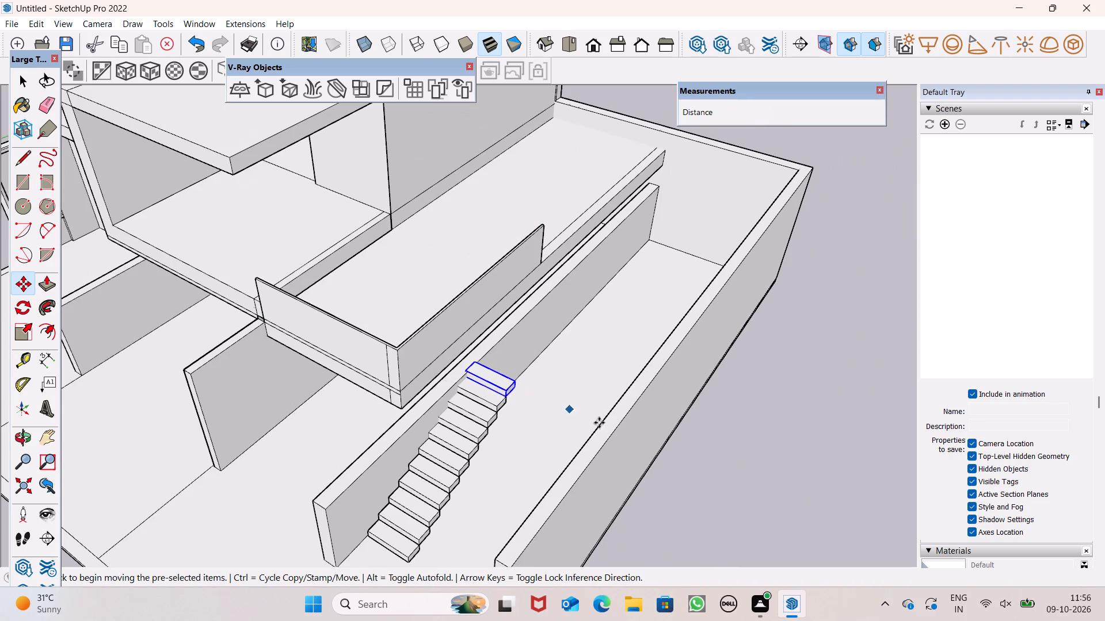
key("space")
left_click(726, 453)
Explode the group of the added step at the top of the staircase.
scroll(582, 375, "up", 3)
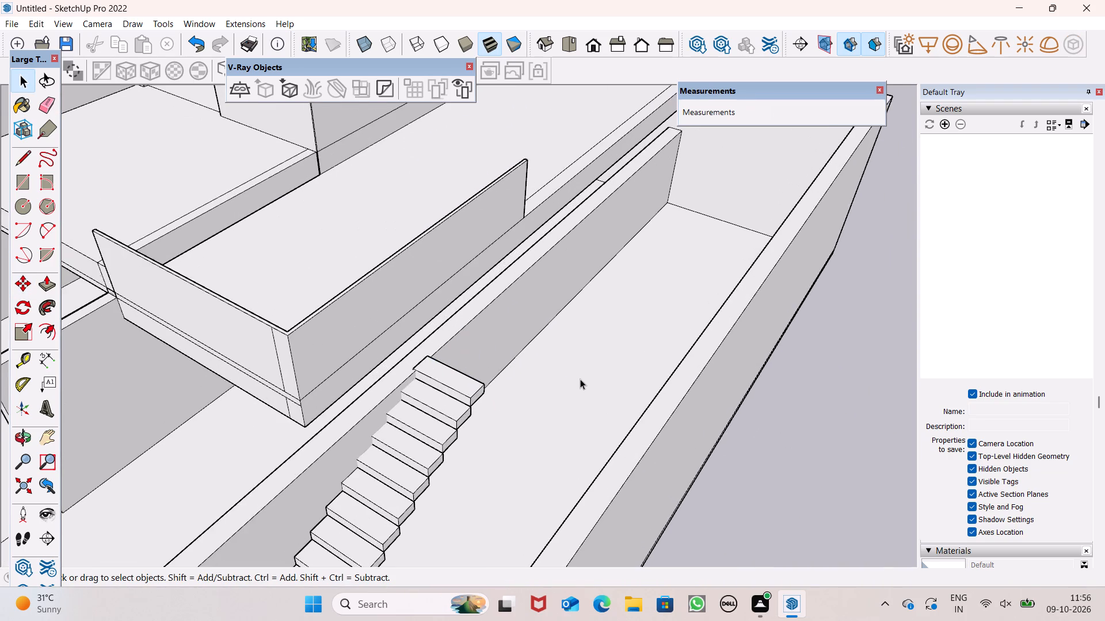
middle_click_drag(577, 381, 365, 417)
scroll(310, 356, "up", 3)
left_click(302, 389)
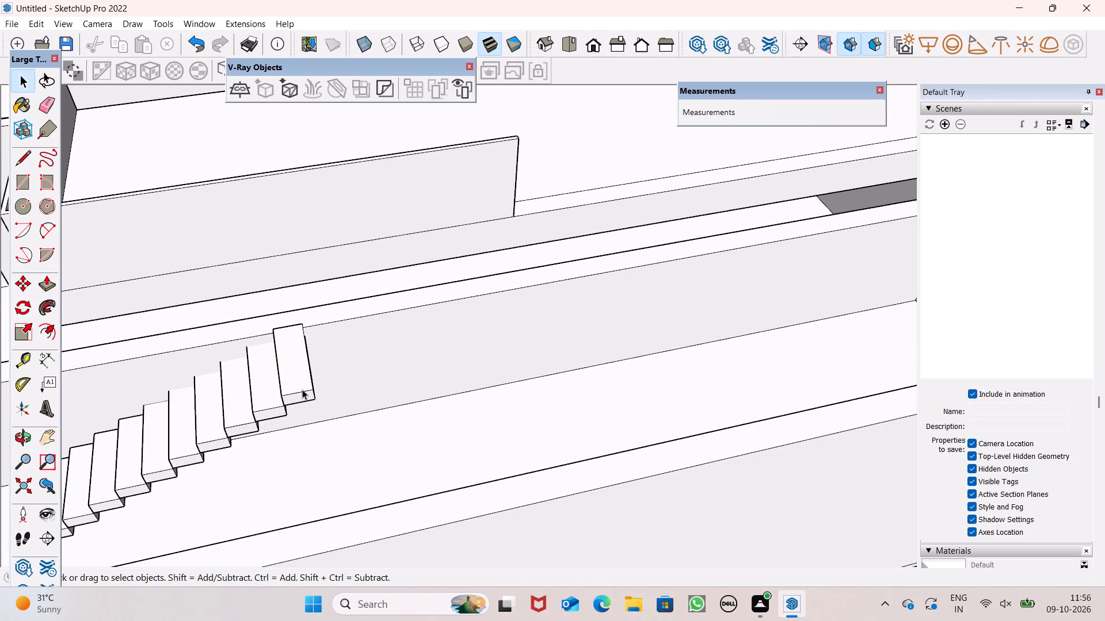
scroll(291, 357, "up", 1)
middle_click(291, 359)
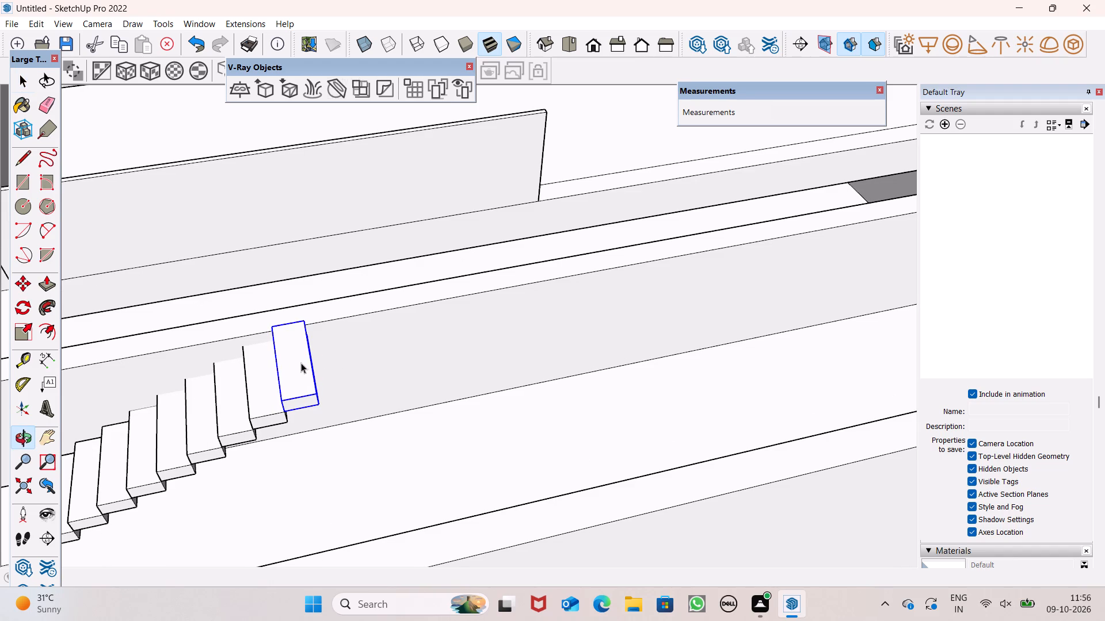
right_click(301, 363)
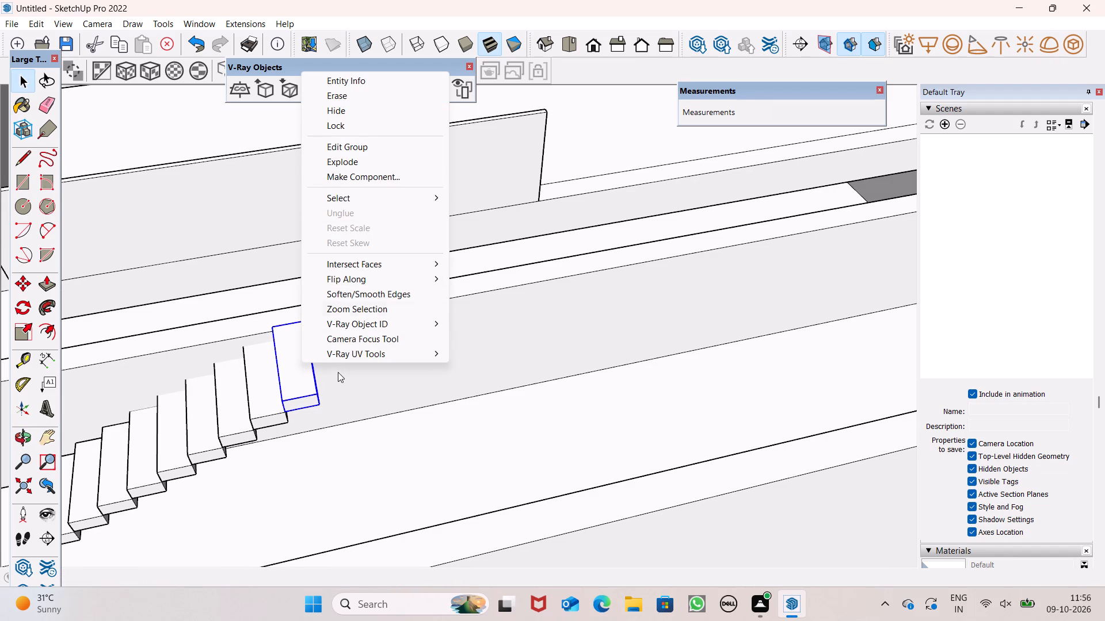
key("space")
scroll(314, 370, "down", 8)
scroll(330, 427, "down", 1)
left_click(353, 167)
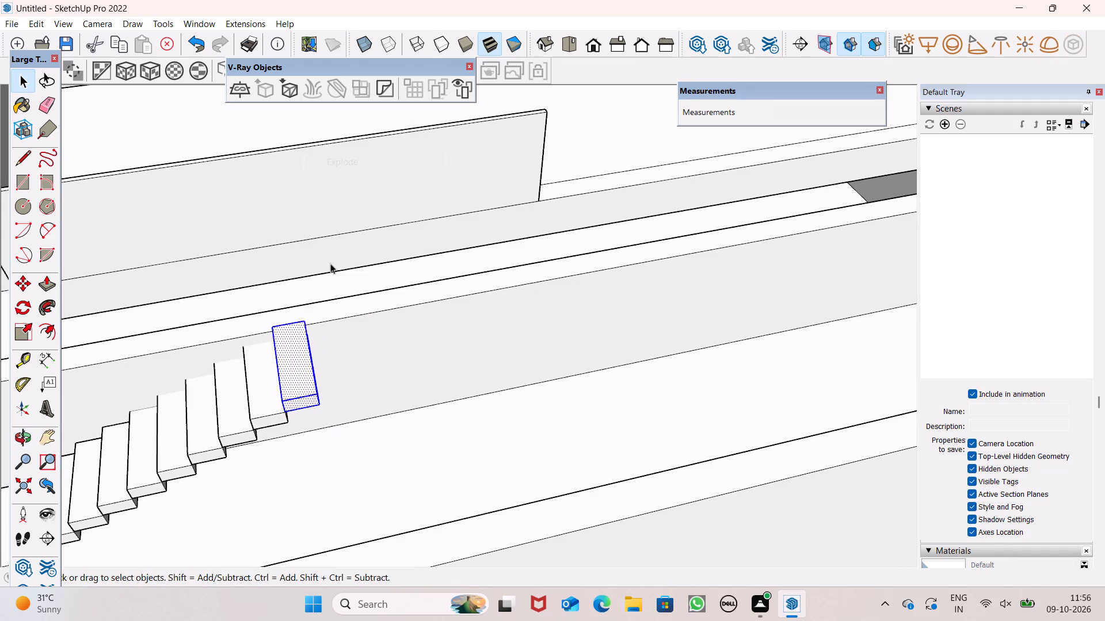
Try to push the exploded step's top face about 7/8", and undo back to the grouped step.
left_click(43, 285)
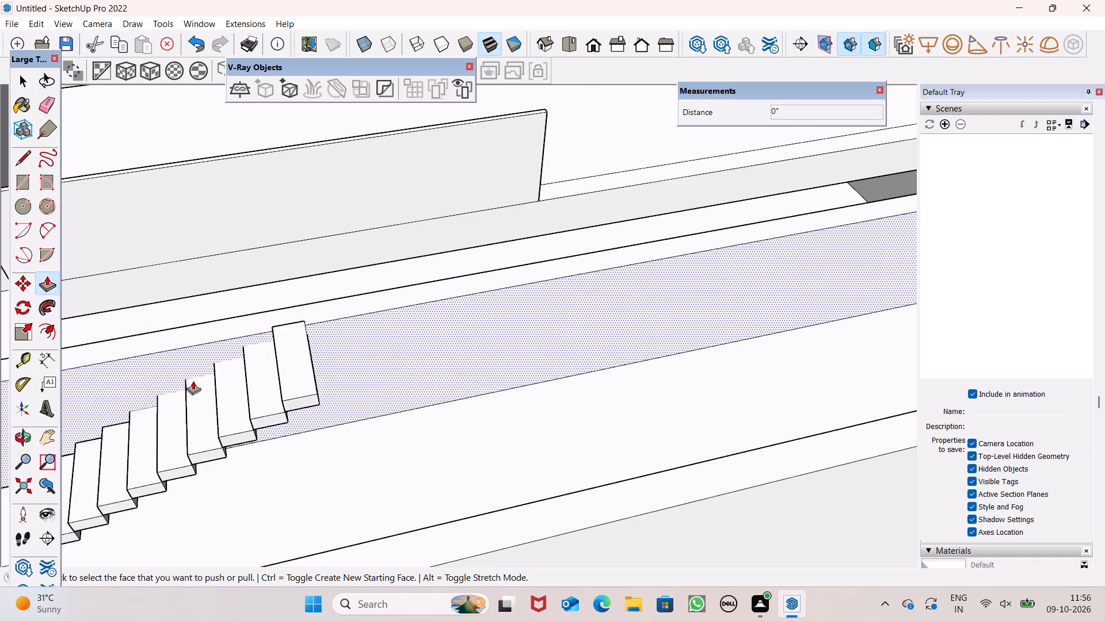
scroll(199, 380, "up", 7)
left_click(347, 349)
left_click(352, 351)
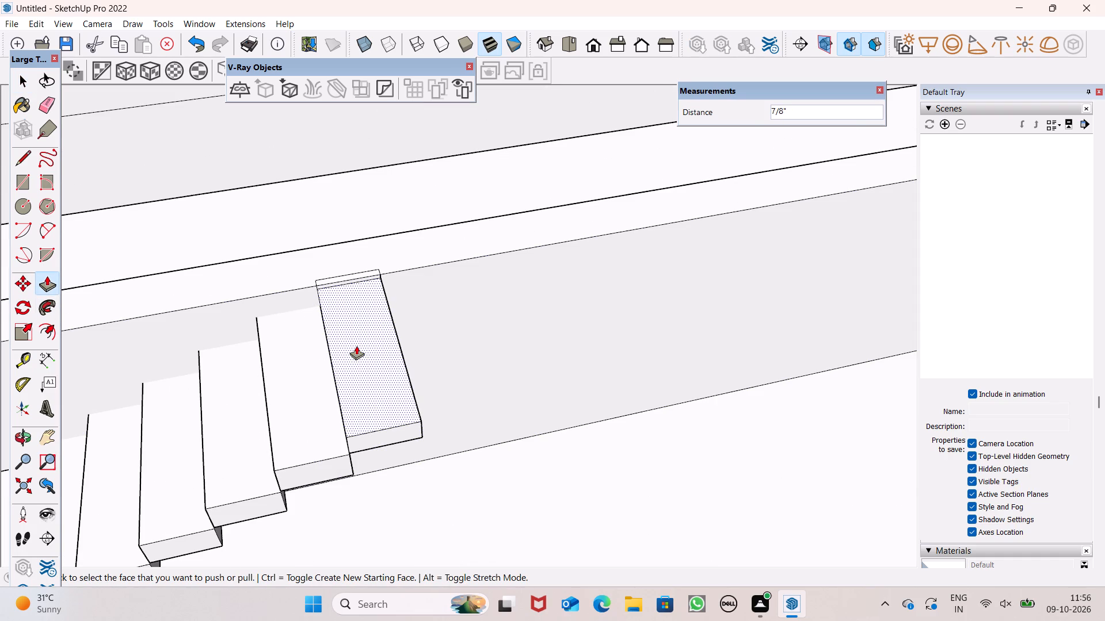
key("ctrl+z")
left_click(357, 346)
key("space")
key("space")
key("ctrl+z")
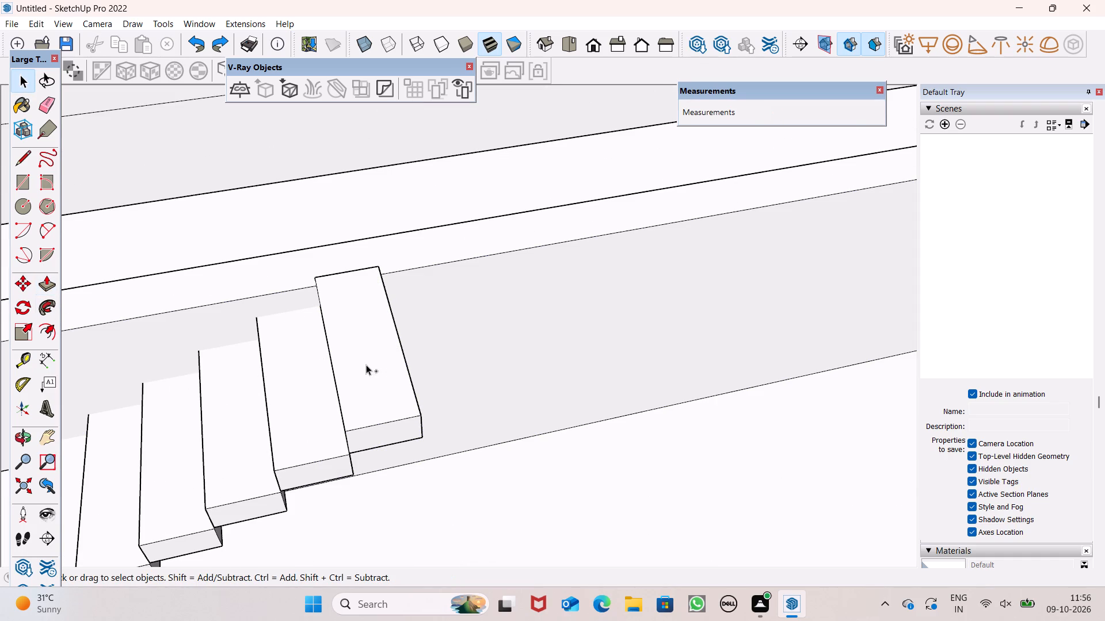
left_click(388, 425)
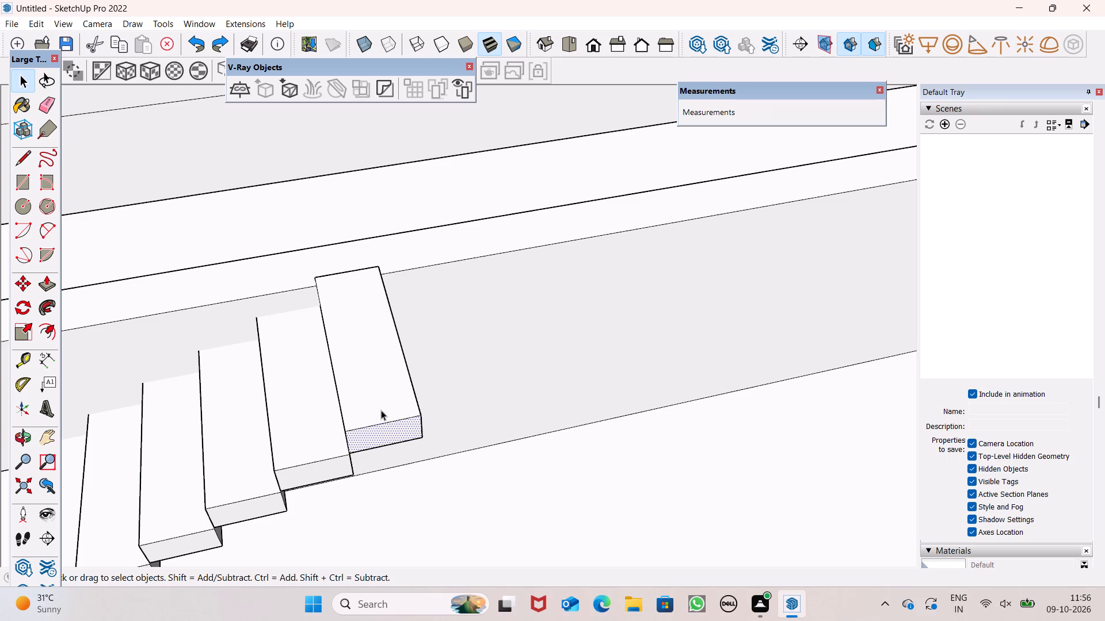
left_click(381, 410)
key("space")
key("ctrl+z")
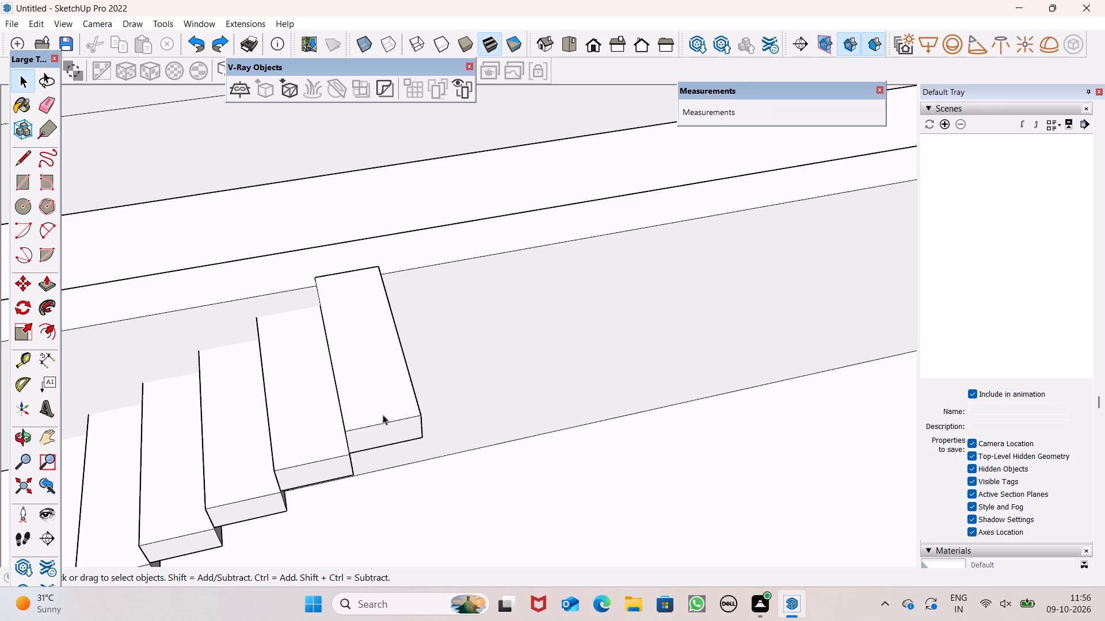
Move the added step by its lower front corner onto the back corner of the staircase's top step, finishing with about 15/16".
left_click(383, 415)
key("m")
key("Return")
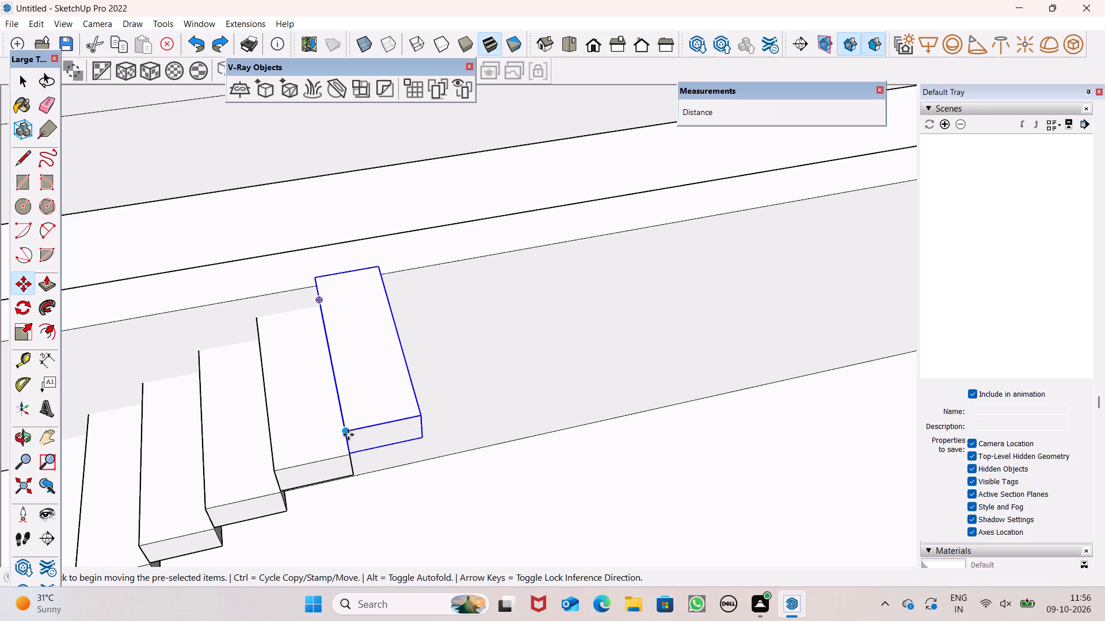
left_click(348, 435)
left_click(346, 434)
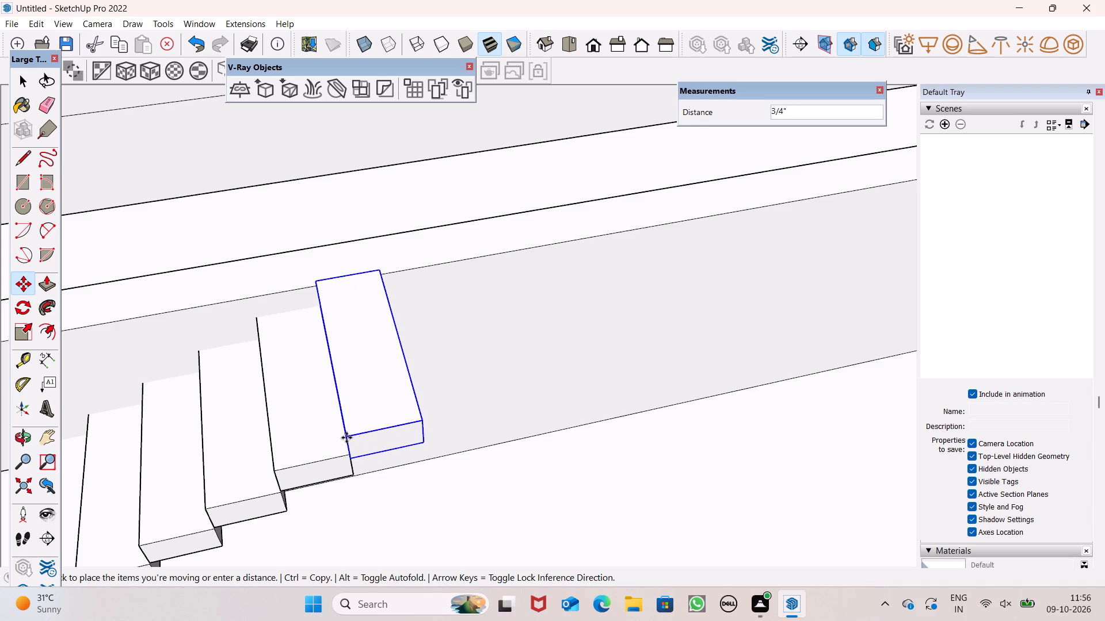
middle_click_drag(362, 477, 503, 350)
scroll(503, 350, "up", 1)
scroll(410, 453, "up", 4)
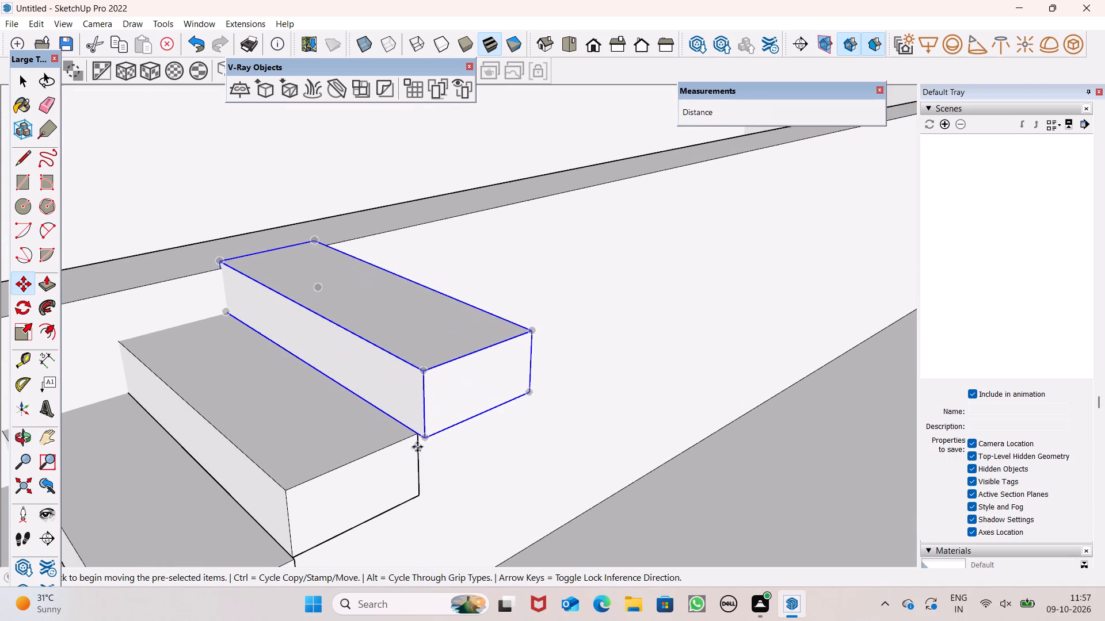
left_click_drag(424, 440, 411, 441)
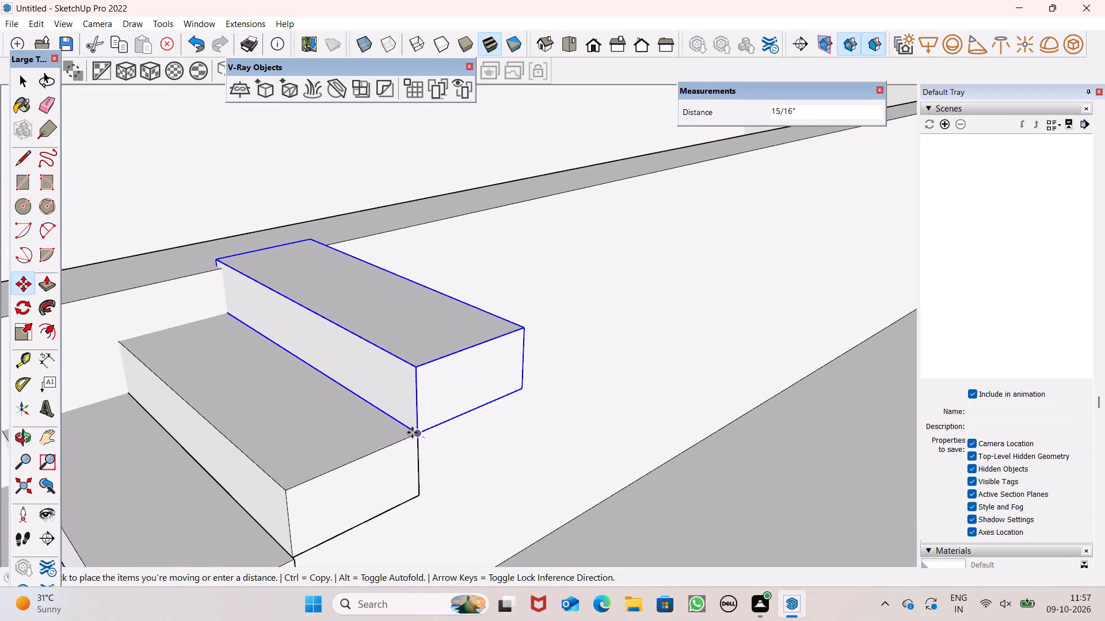
left_click(416, 432)
key("space")
Move the grouped staircase about 1 5/16" away from the inner wall by its upper outer bounding corner.
left_click(375, 456)
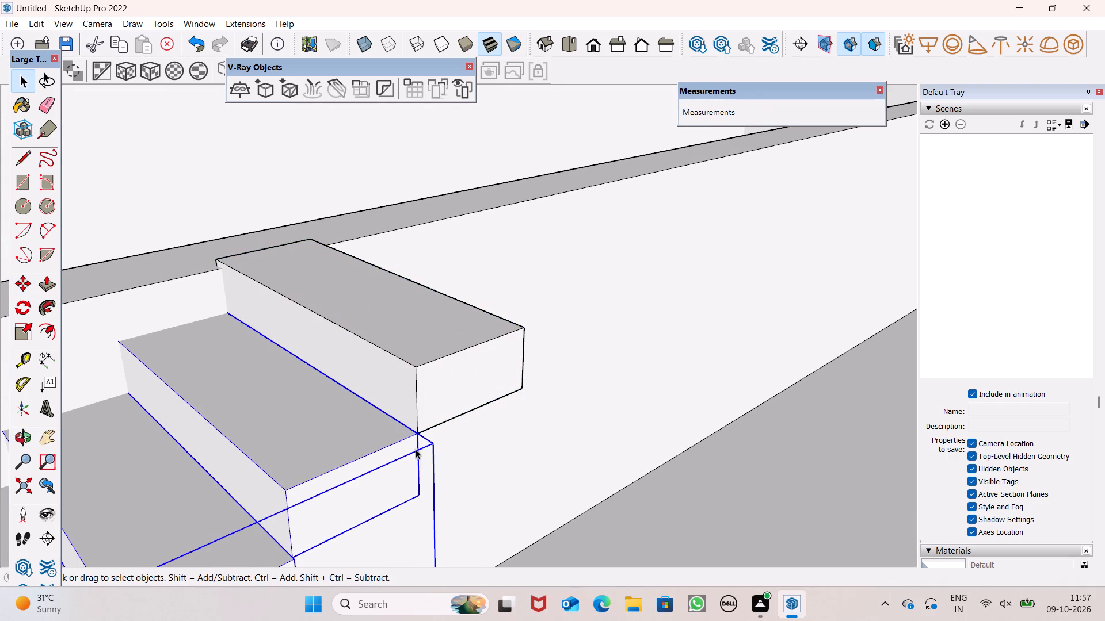
key("m")
key("Return")
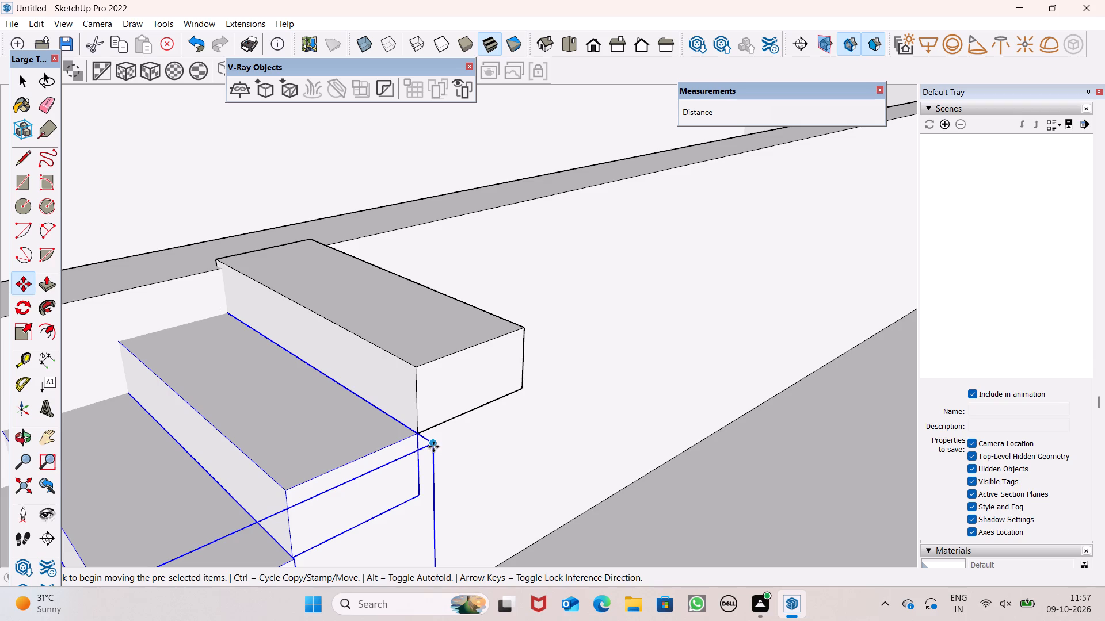
left_click_drag(433, 446, 442, 454)
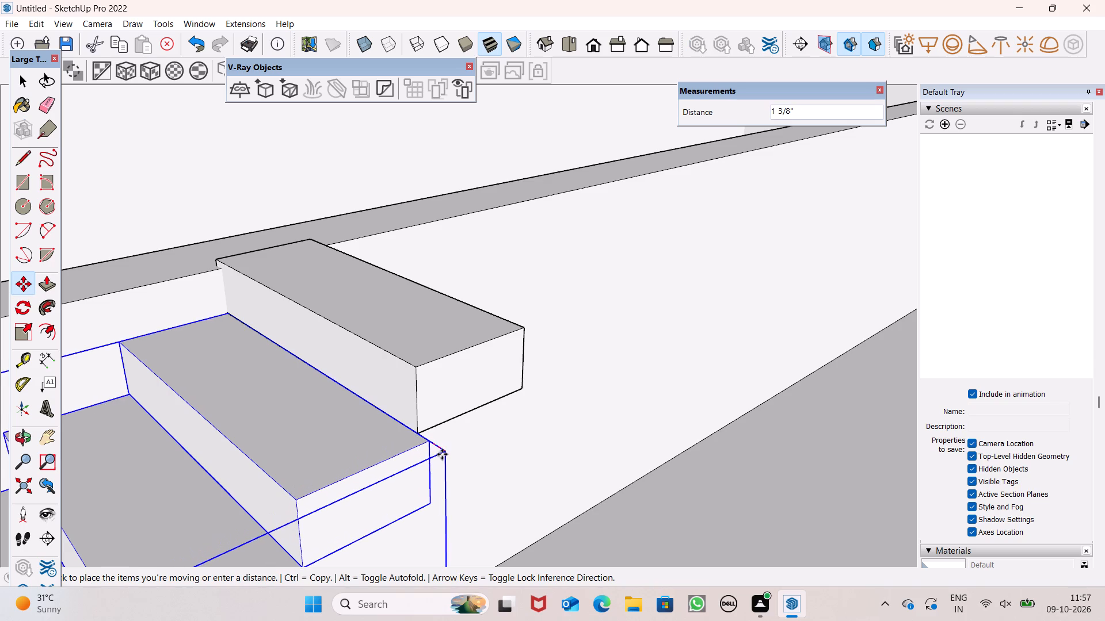
left_click_drag(442, 454, 441, 454)
key("space")
key("space")
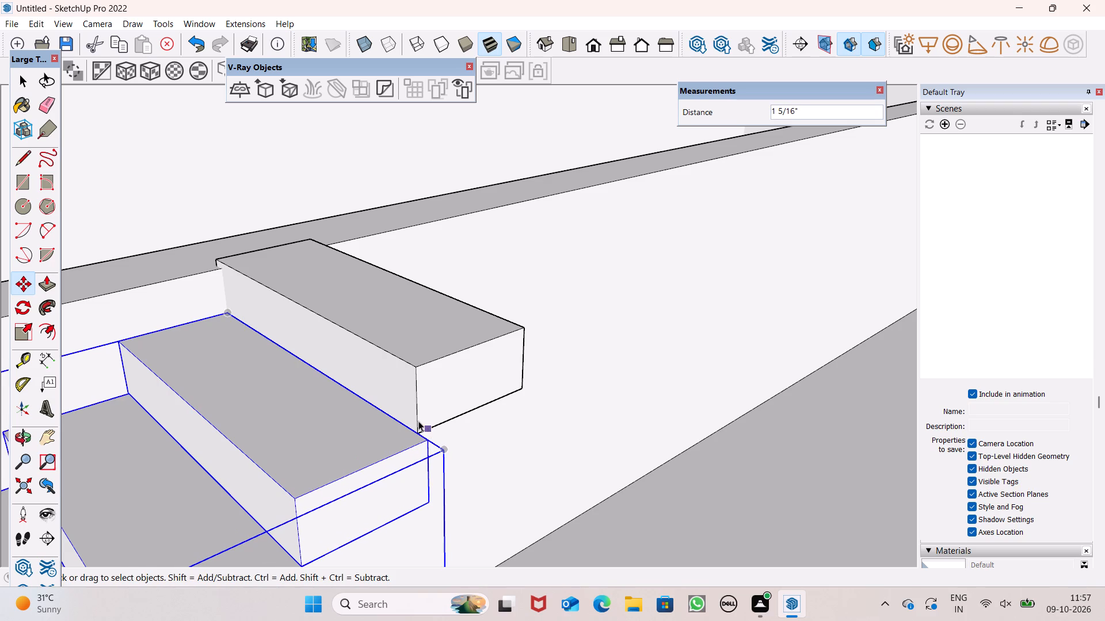
Move the added step by its lower front corner onto the shifted staircase's upper back corner, and clear the selection.
left_click(418, 421)
key("m")
key("Return")
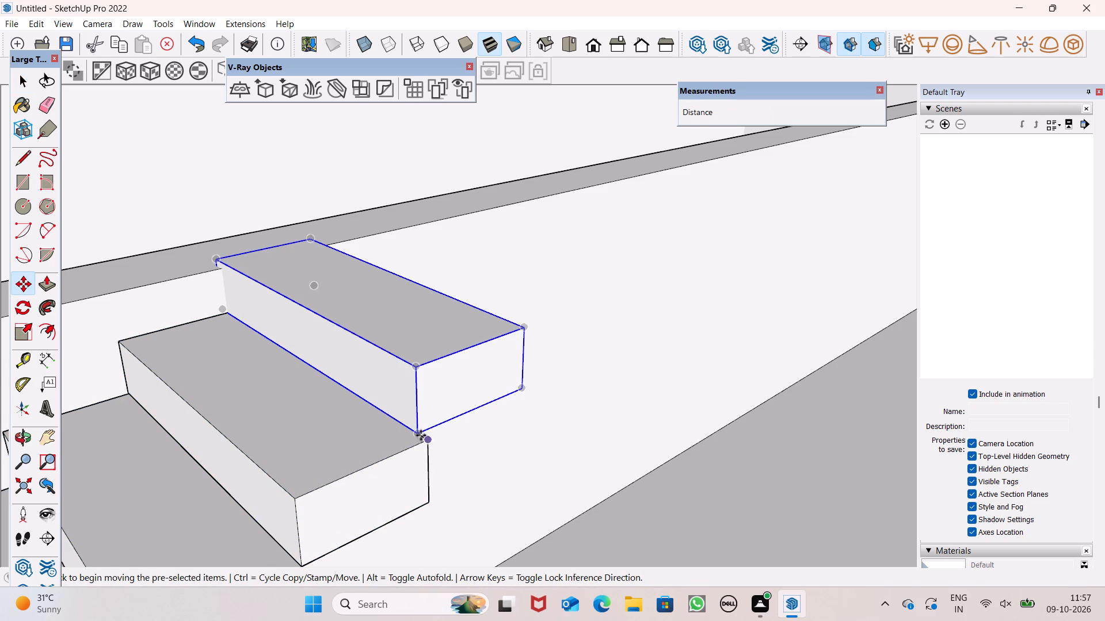
left_click_drag(420, 435, 432, 439)
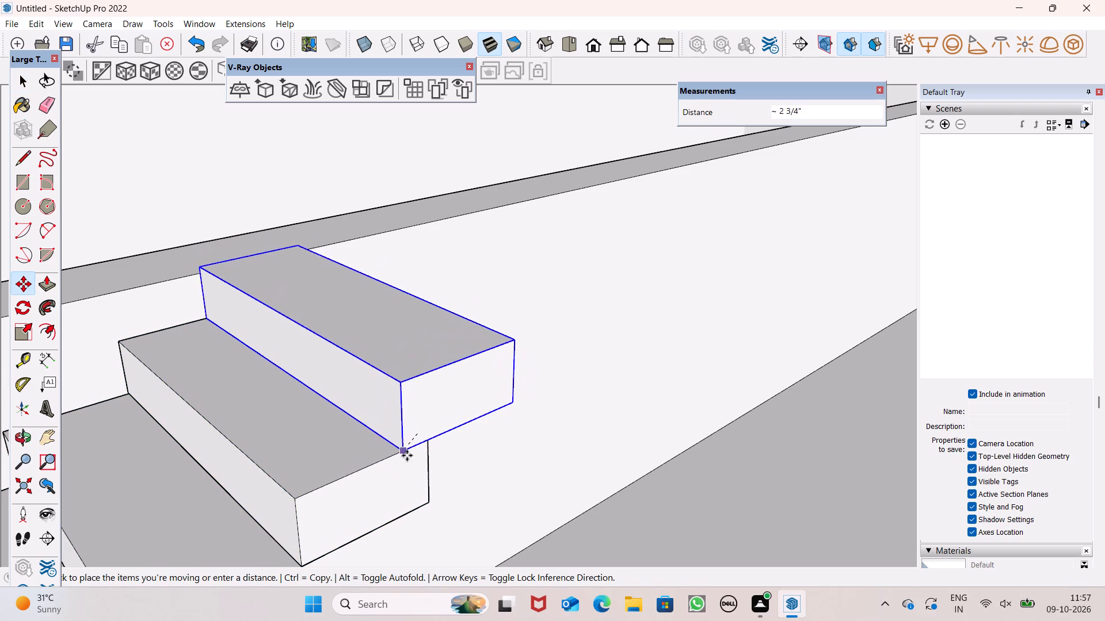
left_click(427, 444)
key("space")
scroll(338, 413, "down", 1)
scroll(341, 421, "up", 1)
scroll(341, 421, "down", 1)
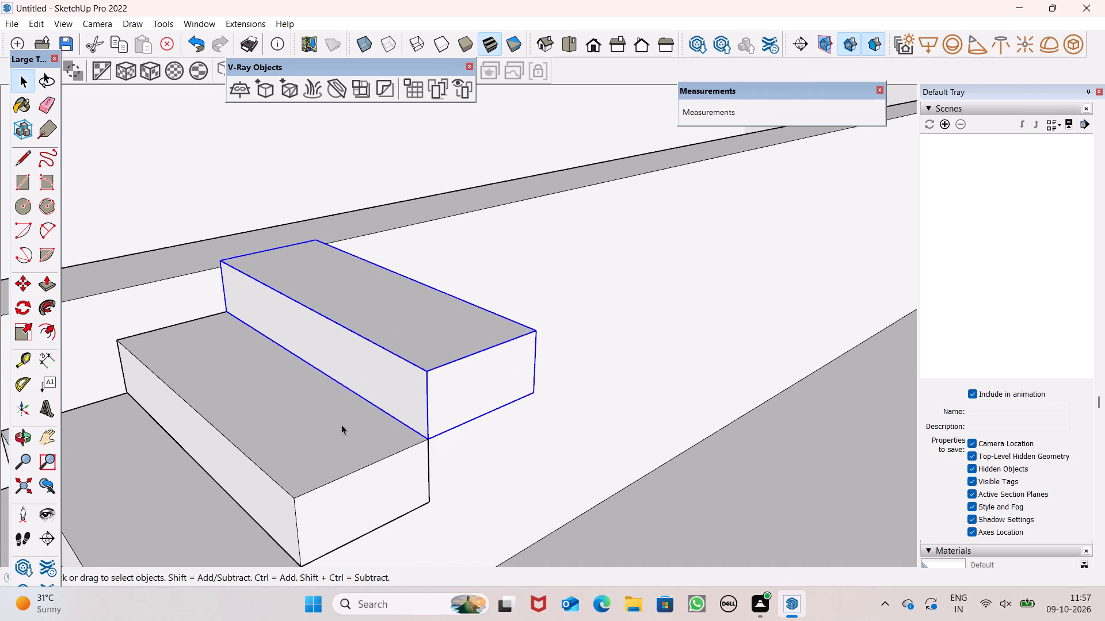
scroll(341, 424, "down", 18)
scroll(357, 397, "down", 7)
middle_click_drag(372, 419, 357, 482)
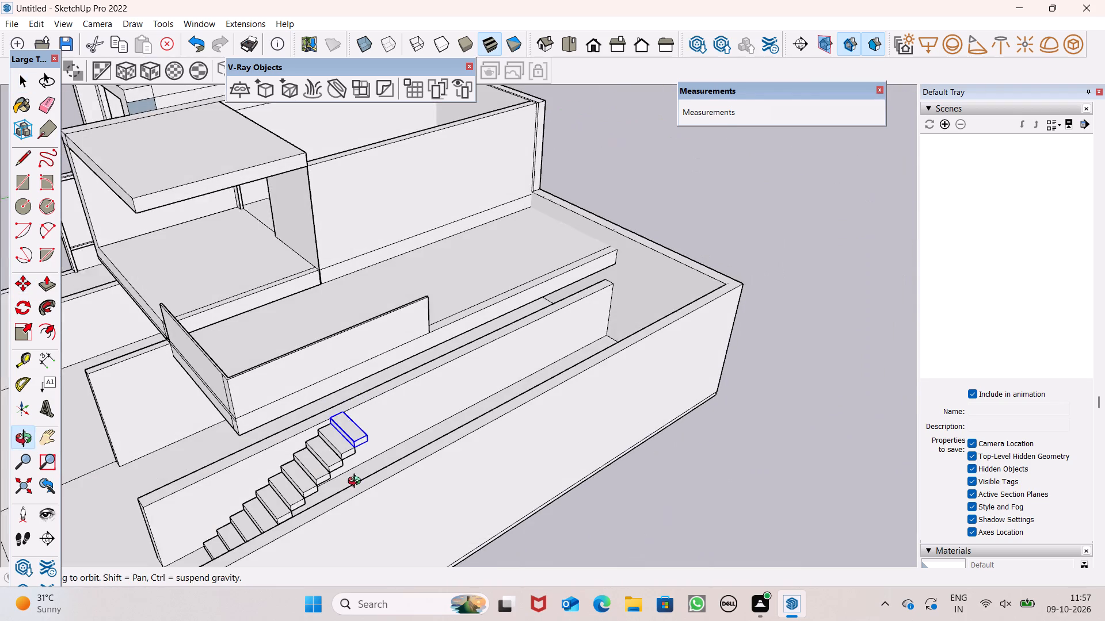
middle_click_drag(357, 482, 350, 488)
left_click(565, 507)
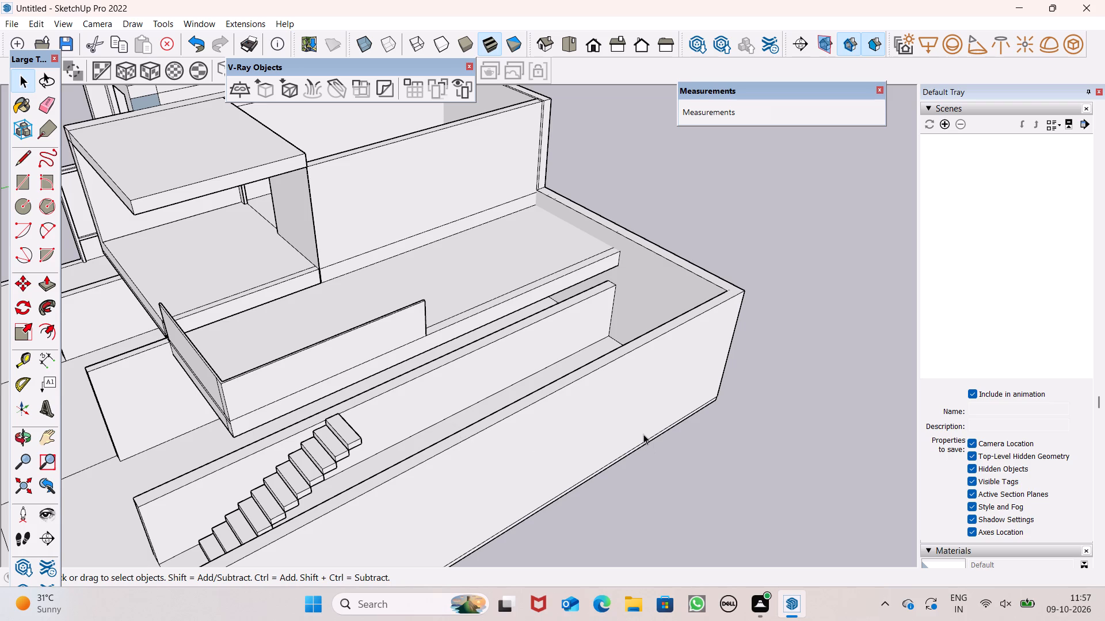
Examine the added step and the grouped staircase against the passage's inner wall from several angles.
middle_click_drag(429, 436, 456, 408)
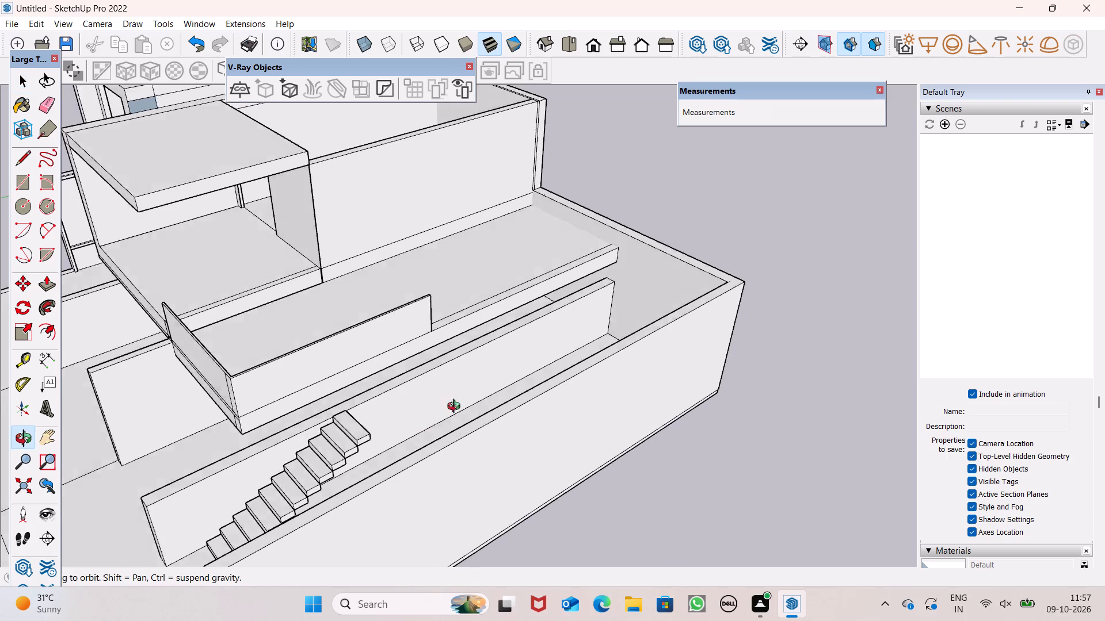
middle_click_drag(456, 408, 552, 330)
scroll(435, 328, "up", 4)
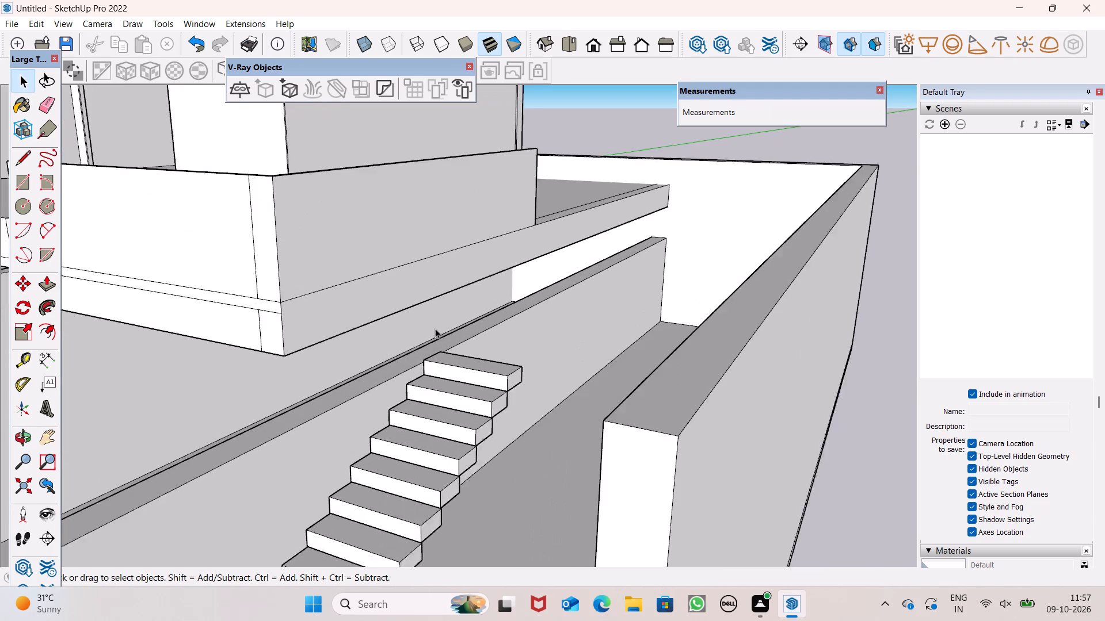
scroll(435, 328, "up", 1)
scroll(443, 339, "down", 2)
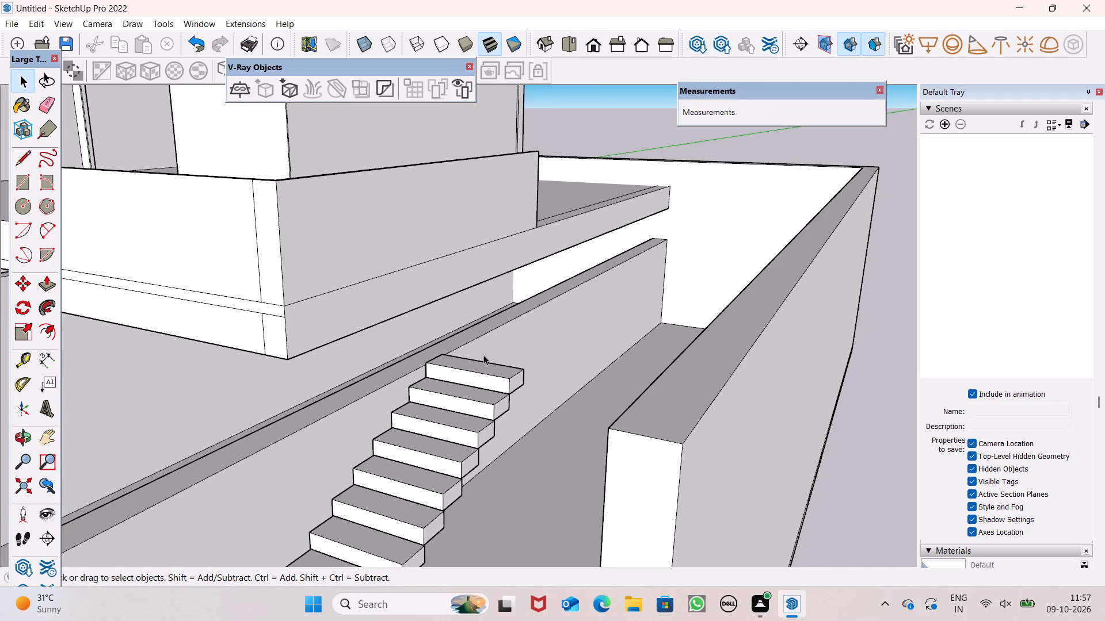
scroll(483, 354, "down", 4)
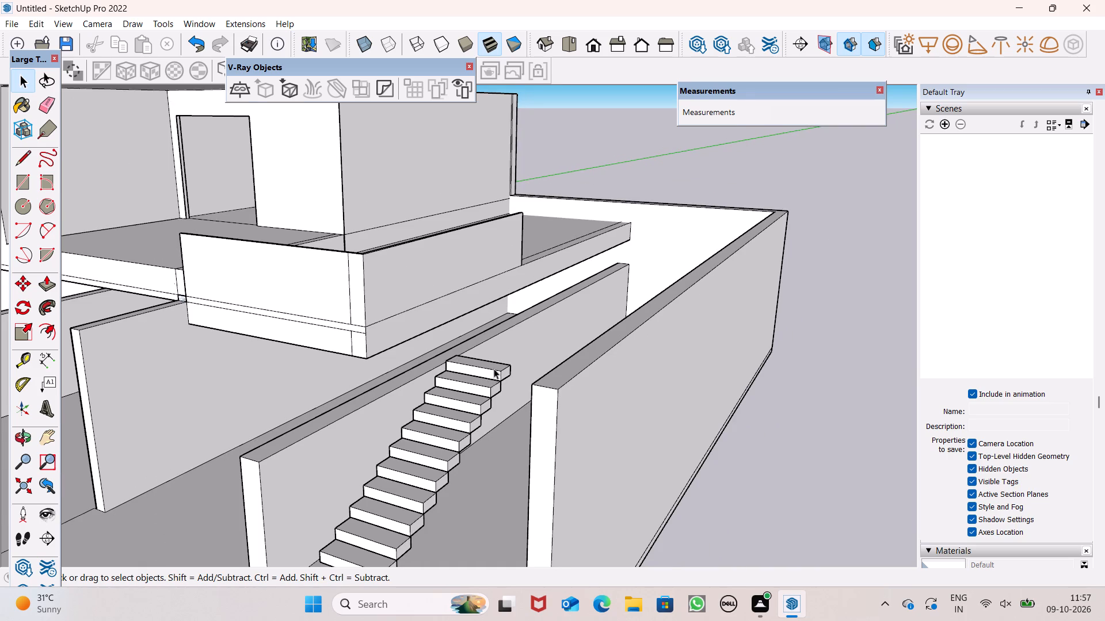
scroll(494, 369, "up", 3)
middle_click_drag(508, 373, 431, 472)
scroll(431, 472, "up", 1)
left_click(432, 461)
middle_click_drag(462, 453, 437, 481)
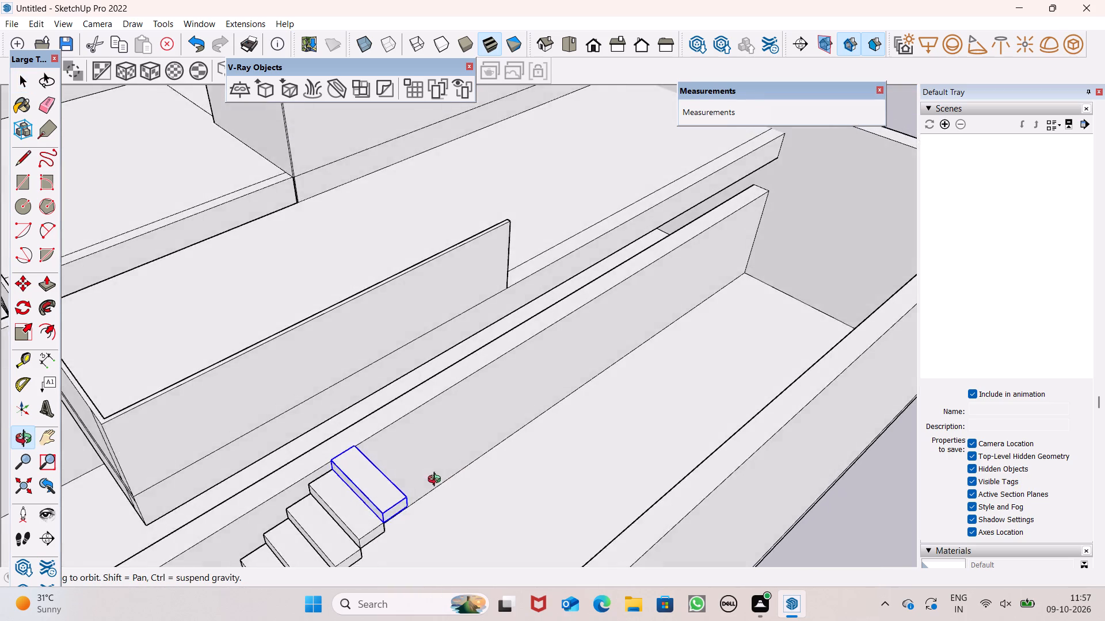
middle_click_drag(437, 481, 509, 406)
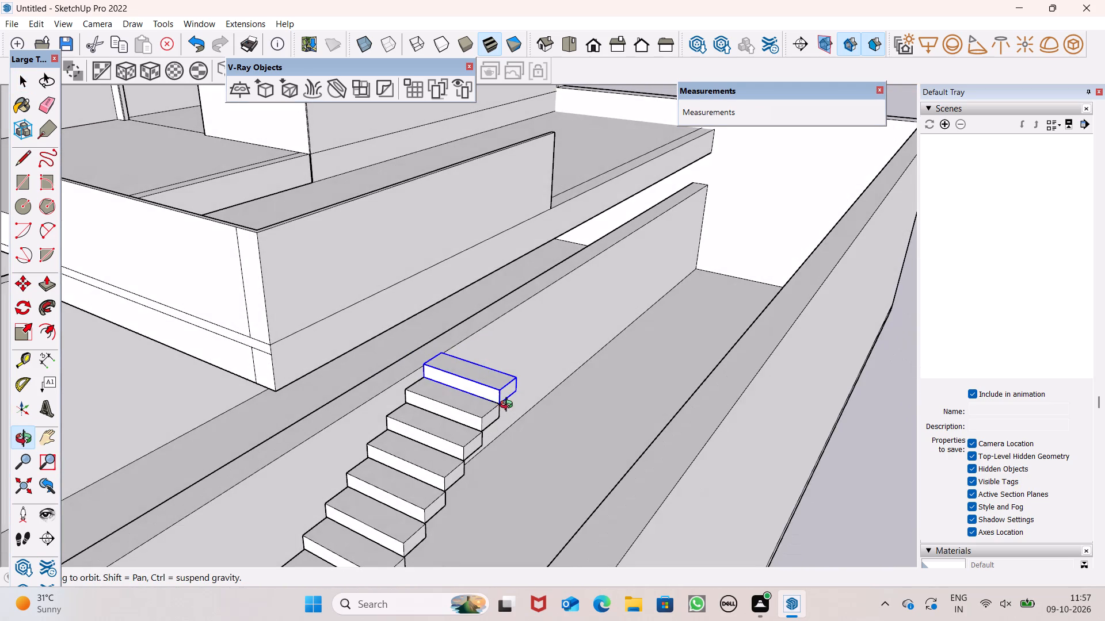
middle_click_drag(509, 406, 507, 402)
scroll(490, 379, "down", 6)
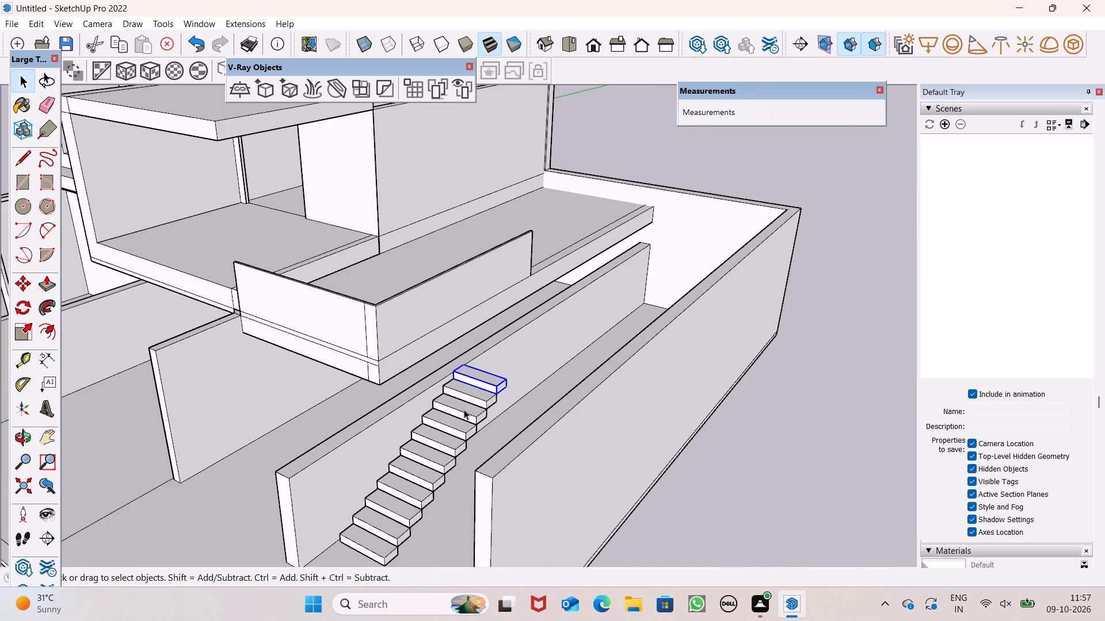
left_click(464, 409)
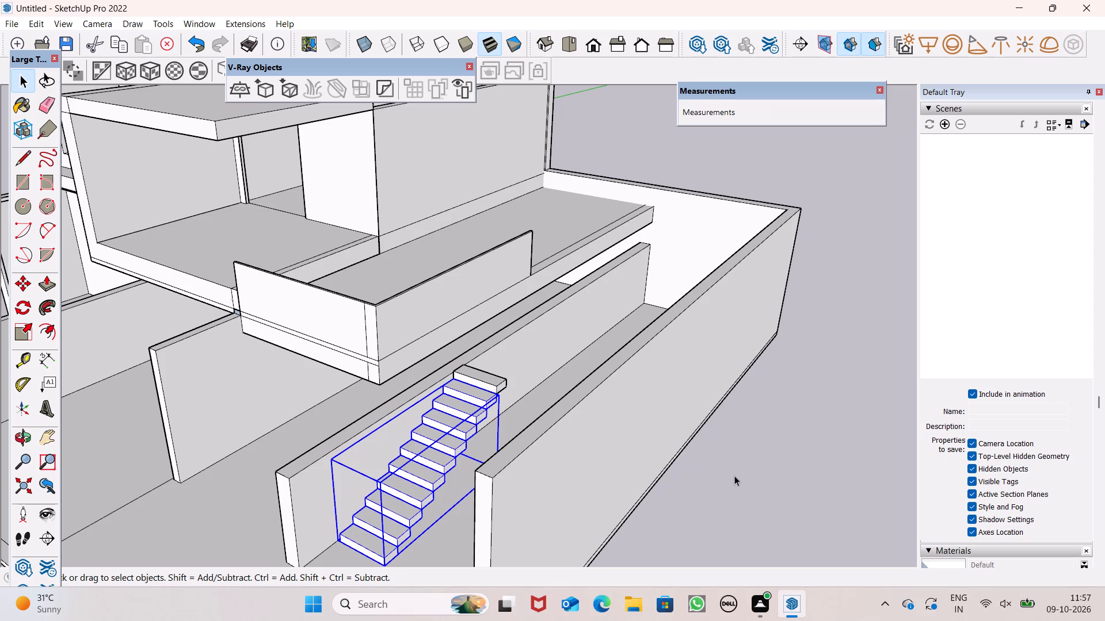
left_click(734, 476)
Copy the added top step by its lower back corner to a spot about 6' 11 1/2" away along the passage.
scroll(492, 344, "up", 2)
scroll(492, 344, "down", 1)
scroll(492, 344, "up", 2)
middle_click_drag(533, 399, 489, 427)
scroll(486, 381, "down", 3)
middle_click_drag(483, 425, 478, 437)
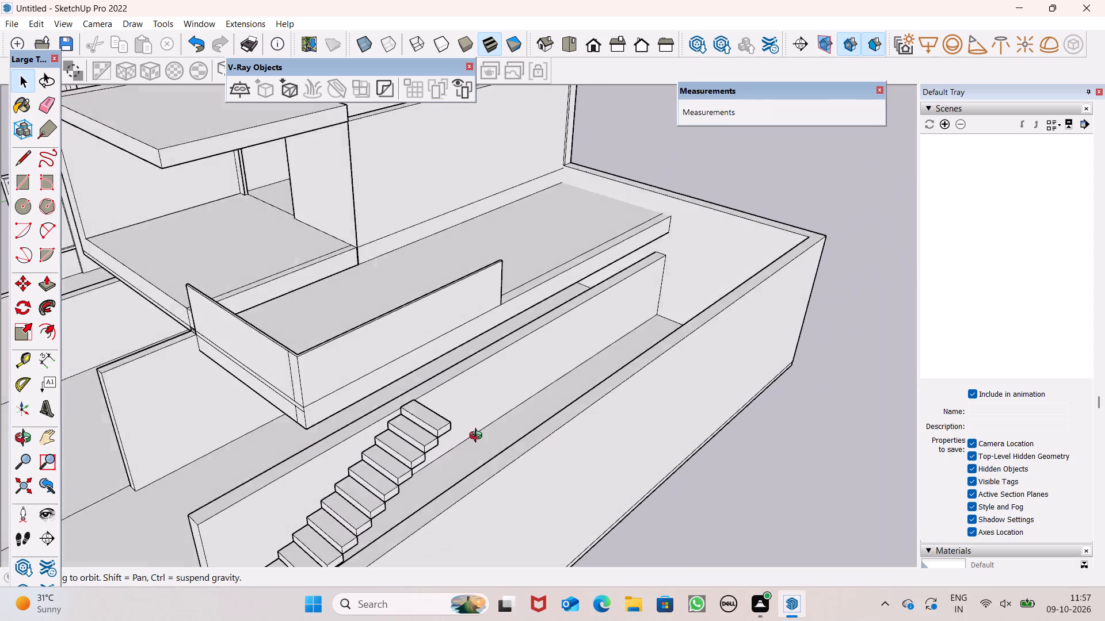
middle_click_drag(478, 437, 437, 456)
scroll(395, 446, "up", 5)
left_click(393, 457)
scroll(422, 444, "up", 5)
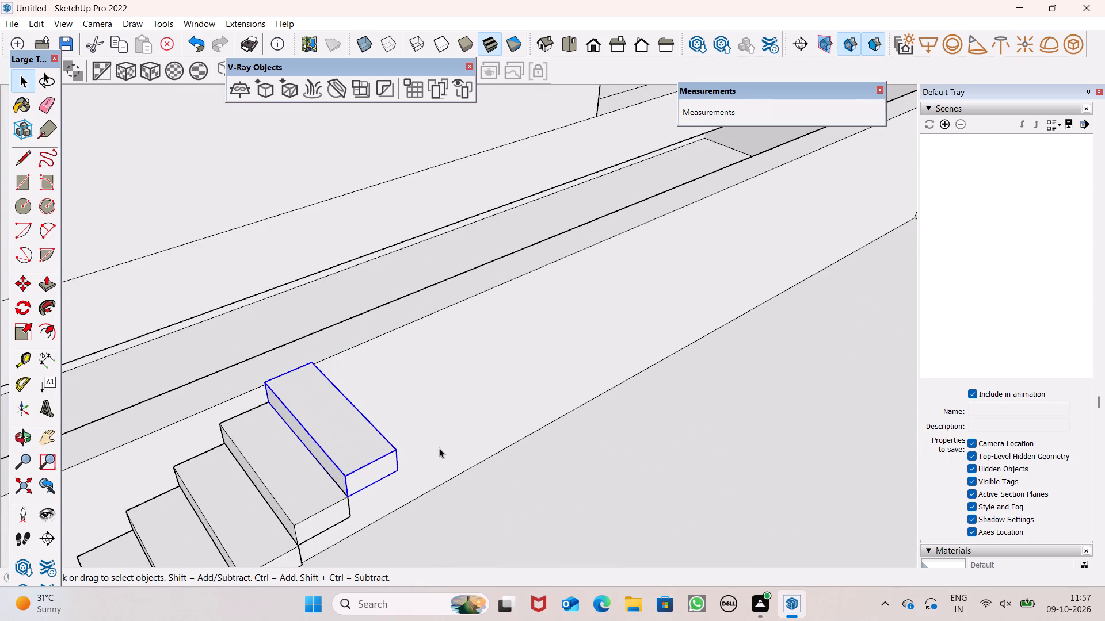
scroll(439, 448, "up", 1)
scroll(439, 448, "down", 2)
key("m")
key("Return")
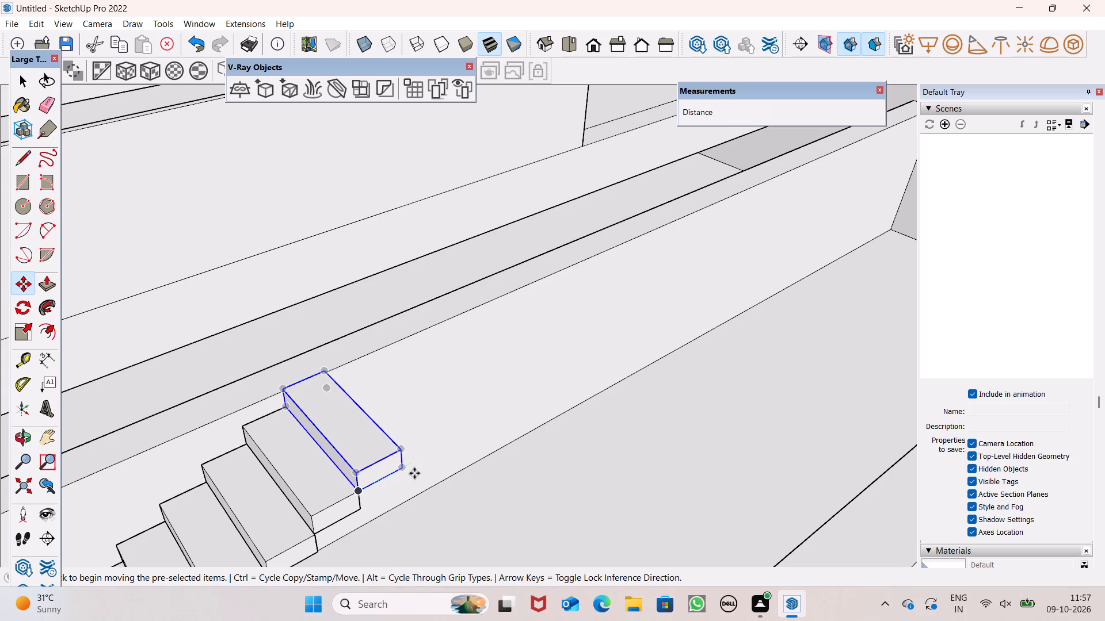
left_click_drag(404, 473, 430, 441)
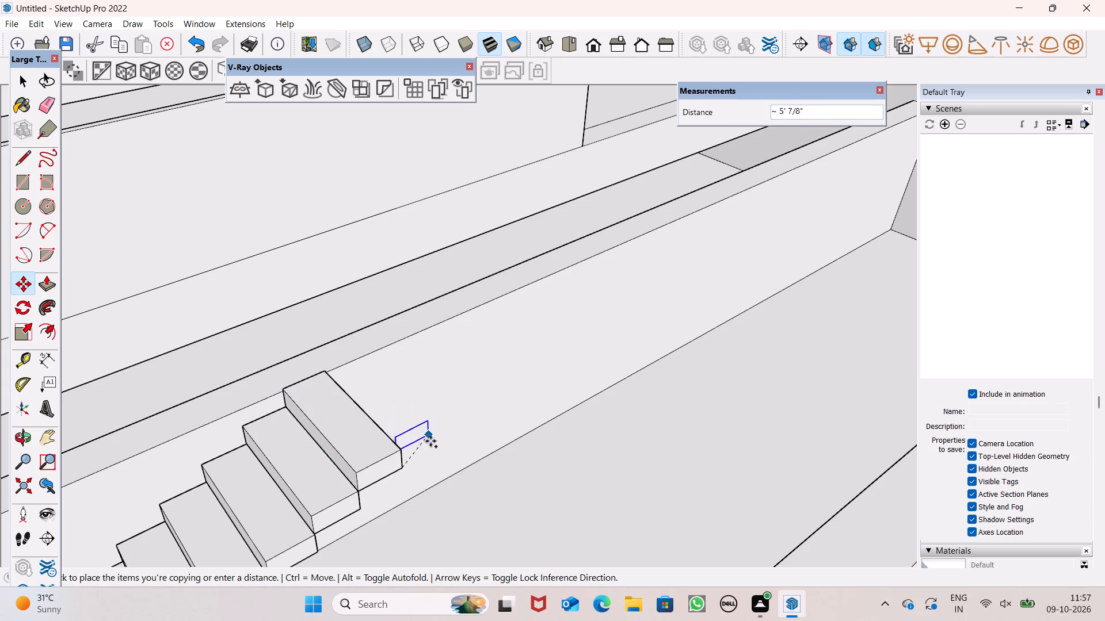
left_click_drag(430, 441, 474, 454)
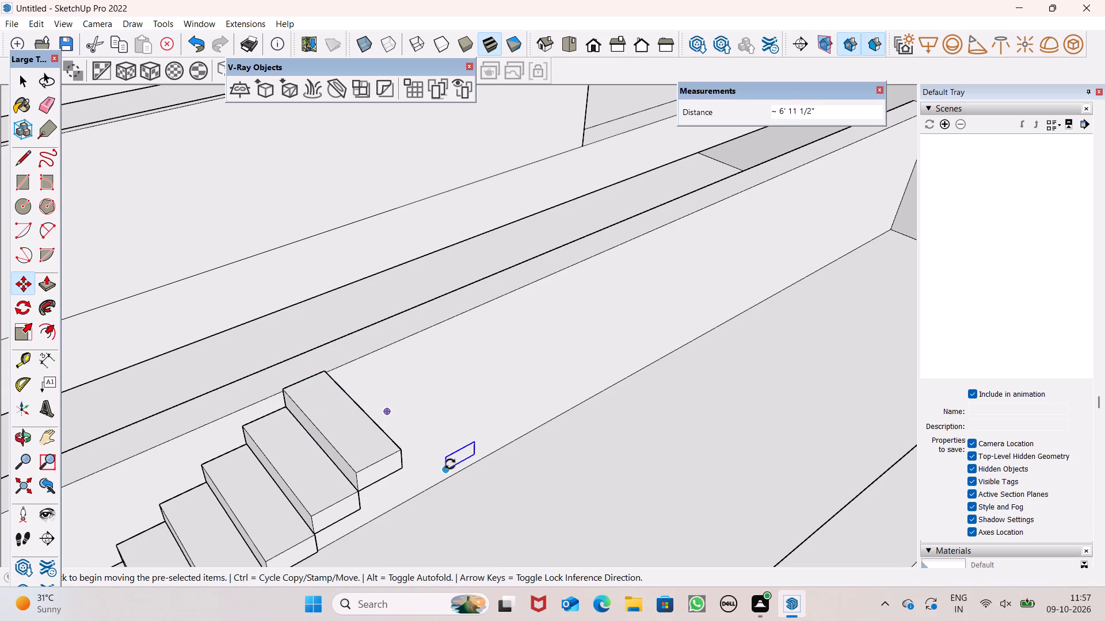
Move the copied step by its lower front corner onto the upper back corner of the added step.
left_click_drag(448, 471, 417, 436)
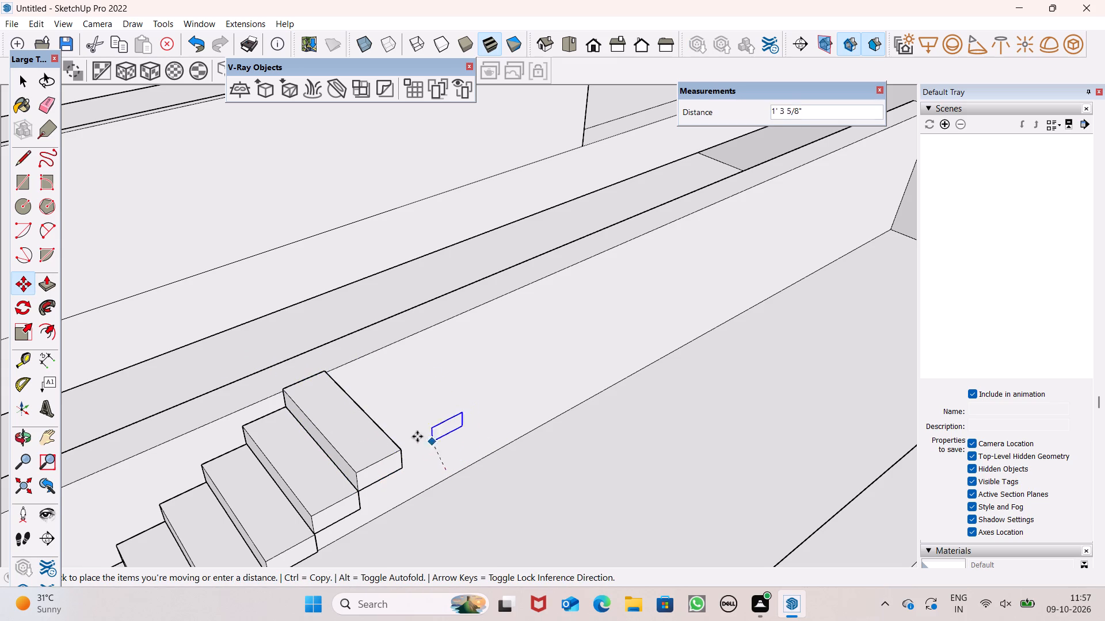
left_click_drag(417, 436, 398, 445)
left_click(398, 445)
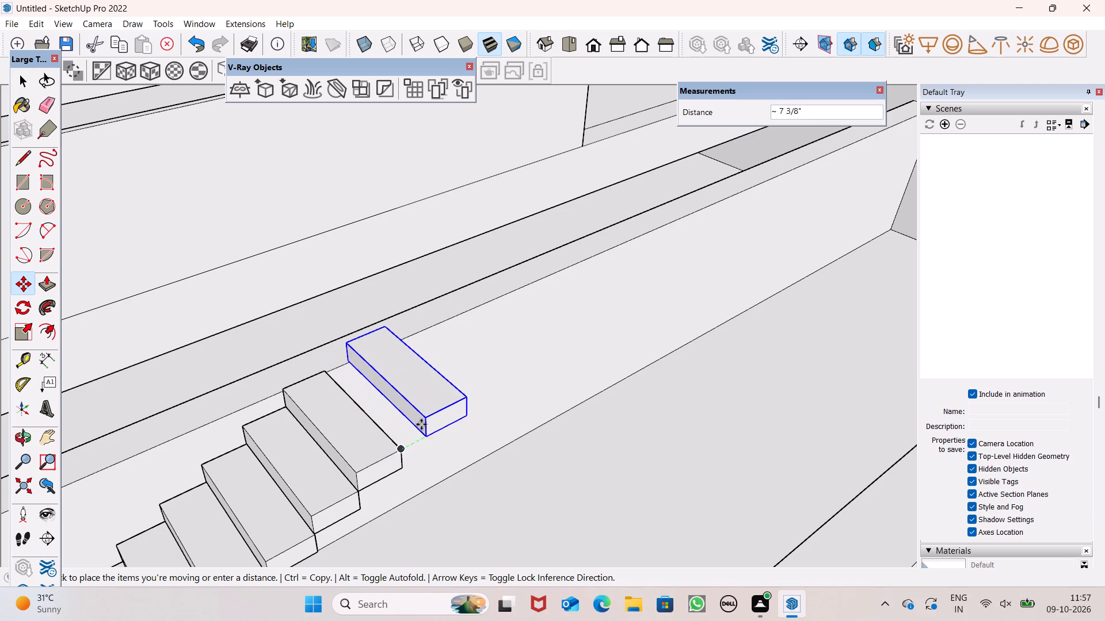
left_click(402, 448)
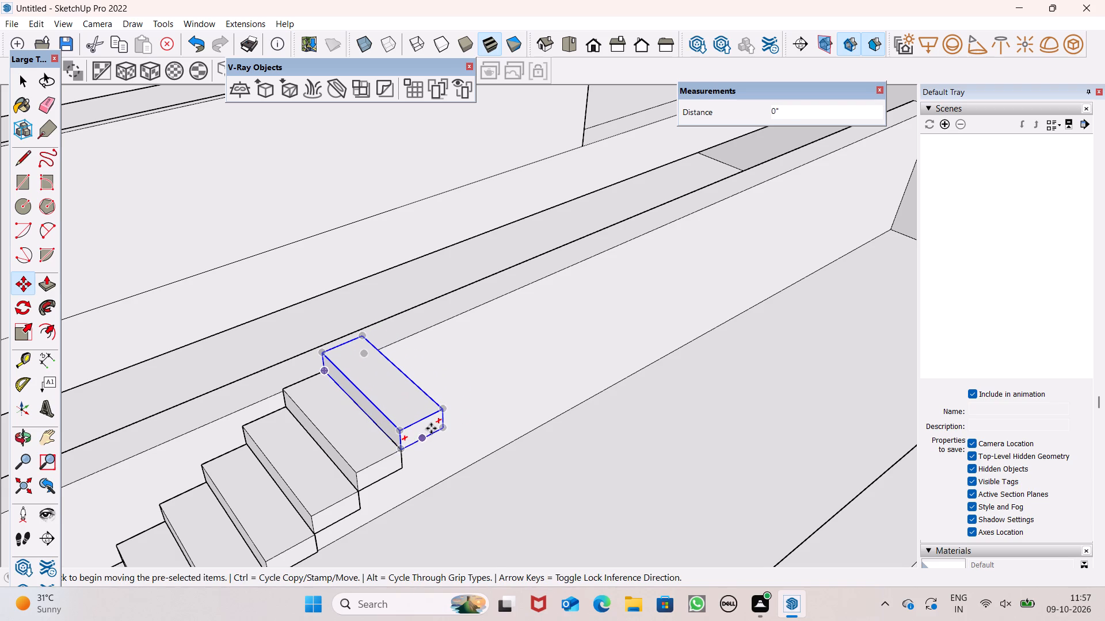
Copy the topmost step upward three times, seating each copy's lower front corner on the previous step's upper back corner, about 1' 1 7/16" apart.
left_click_drag(402, 448, 437, 408)
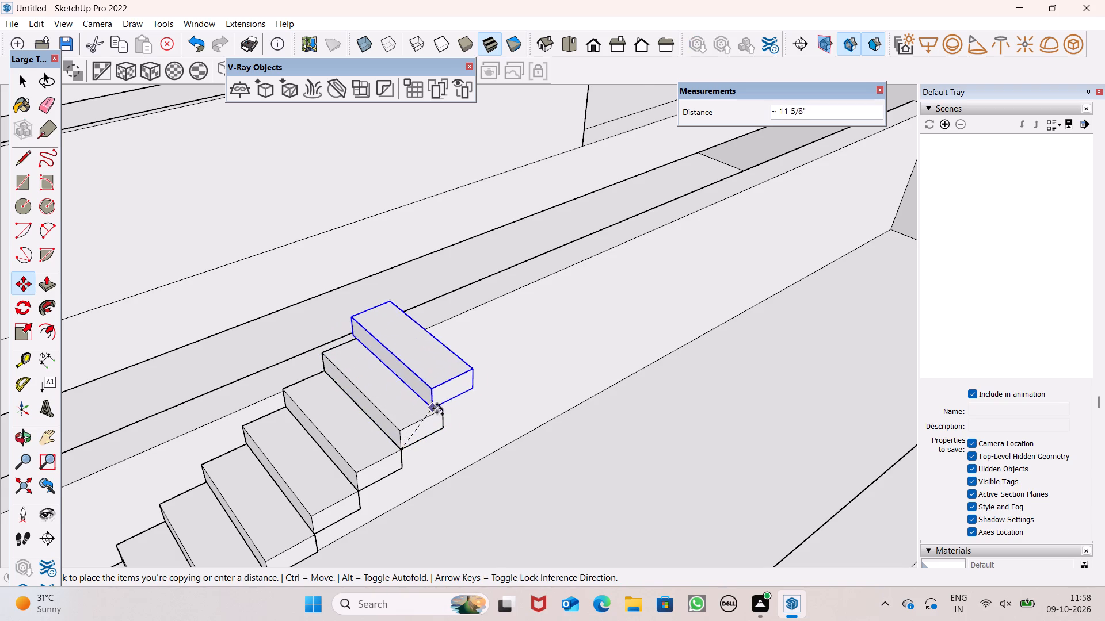
left_click_drag(437, 408, 439, 410)
scroll(441, 411, "up", 1)
left_click_drag(443, 412, 475, 367)
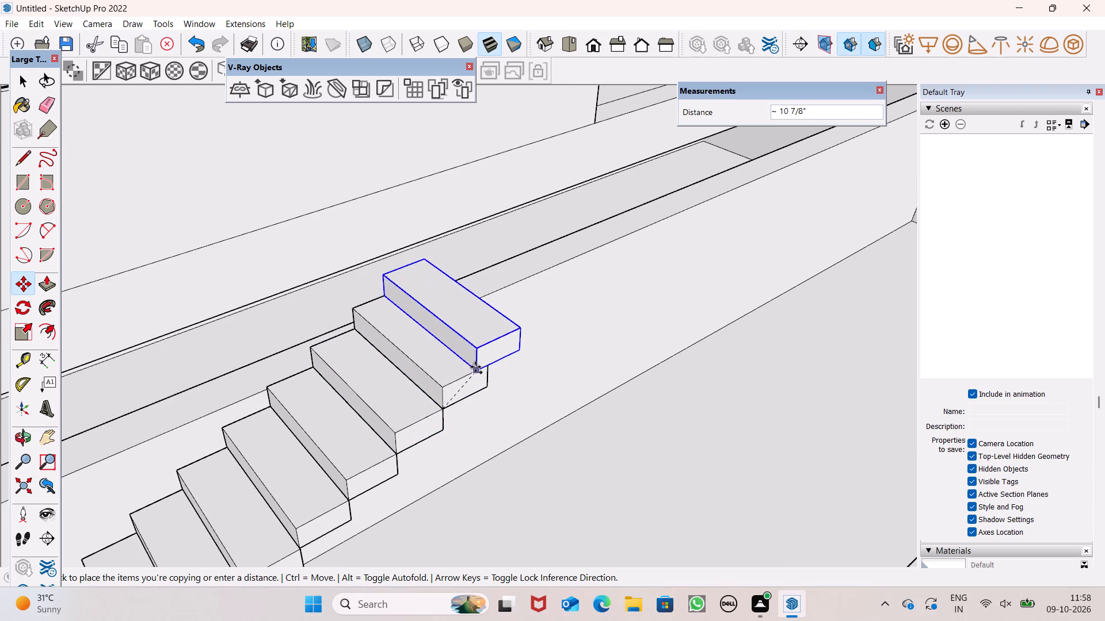
left_click_drag(475, 367, 486, 367)
left_click_drag(486, 369, 502, 344)
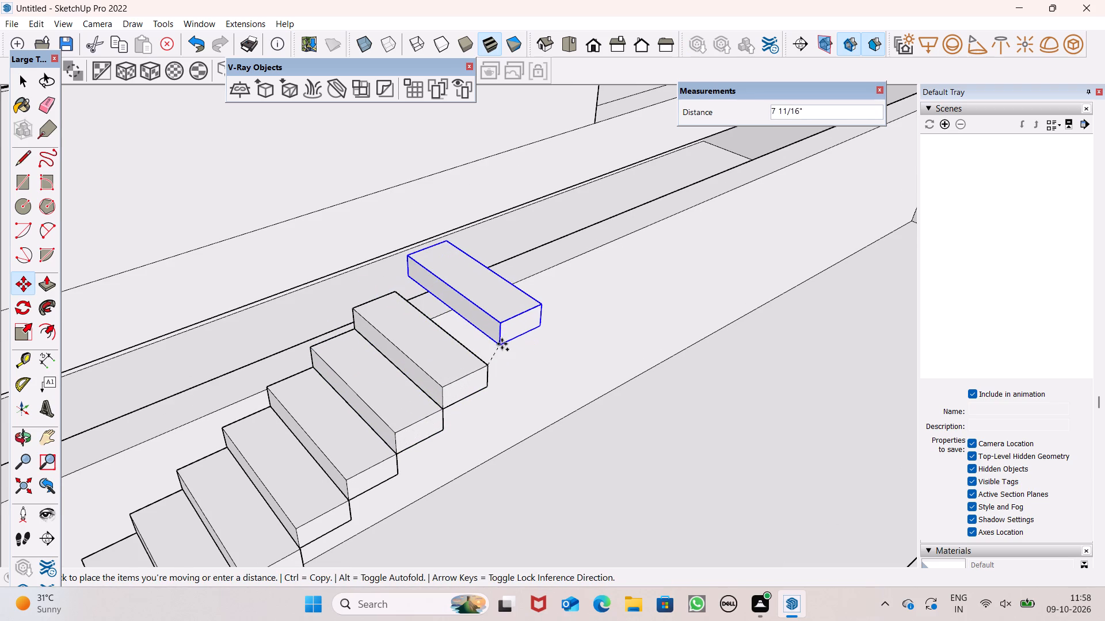
left_click_drag(502, 344, 529, 325)
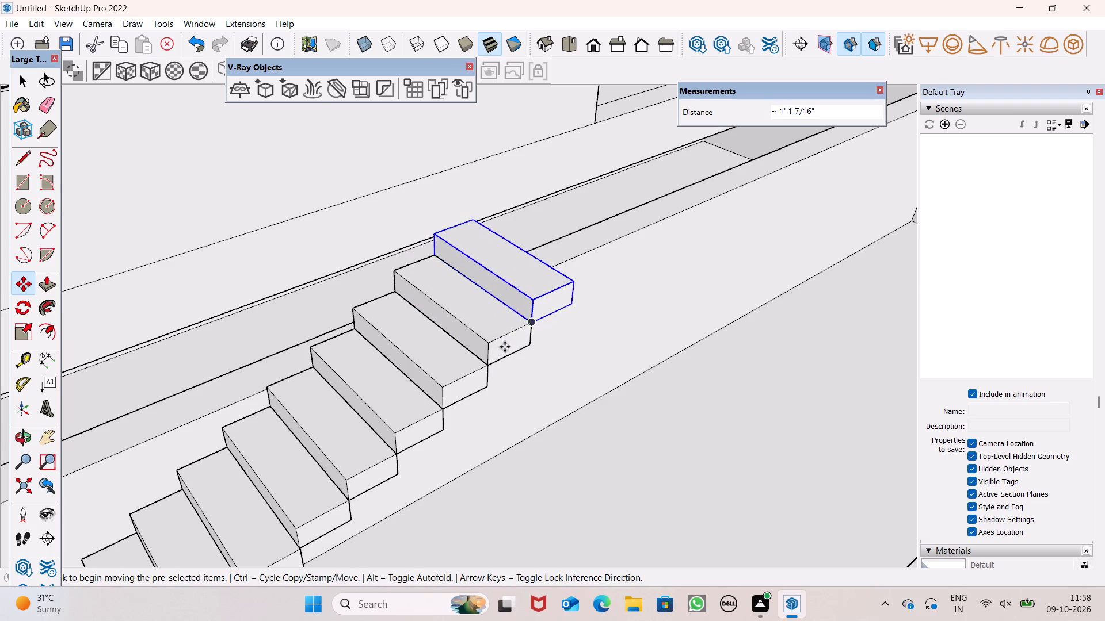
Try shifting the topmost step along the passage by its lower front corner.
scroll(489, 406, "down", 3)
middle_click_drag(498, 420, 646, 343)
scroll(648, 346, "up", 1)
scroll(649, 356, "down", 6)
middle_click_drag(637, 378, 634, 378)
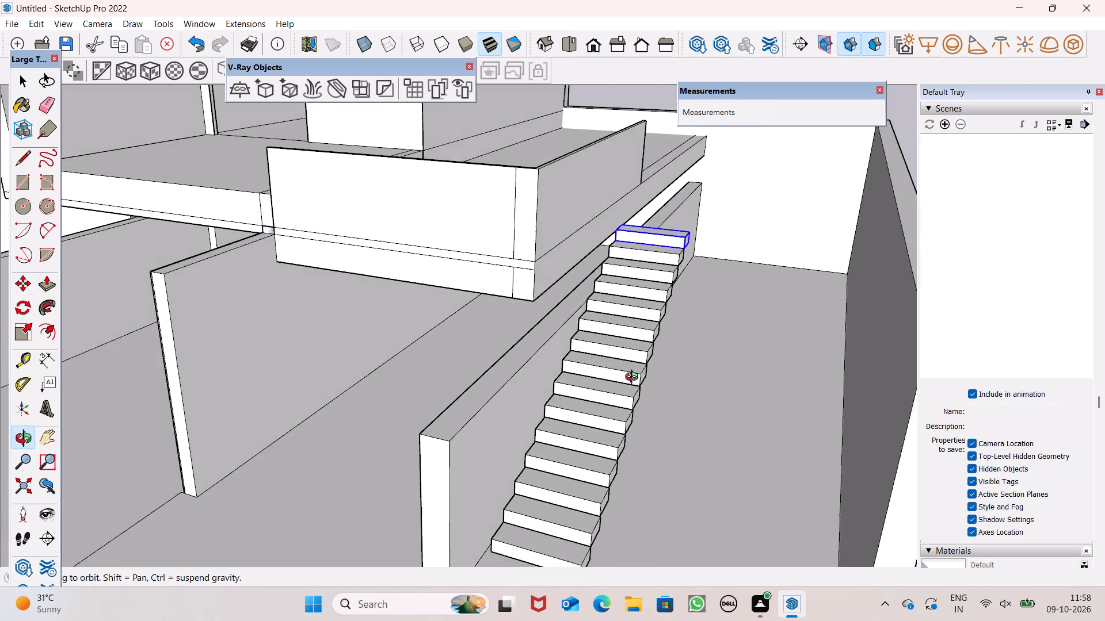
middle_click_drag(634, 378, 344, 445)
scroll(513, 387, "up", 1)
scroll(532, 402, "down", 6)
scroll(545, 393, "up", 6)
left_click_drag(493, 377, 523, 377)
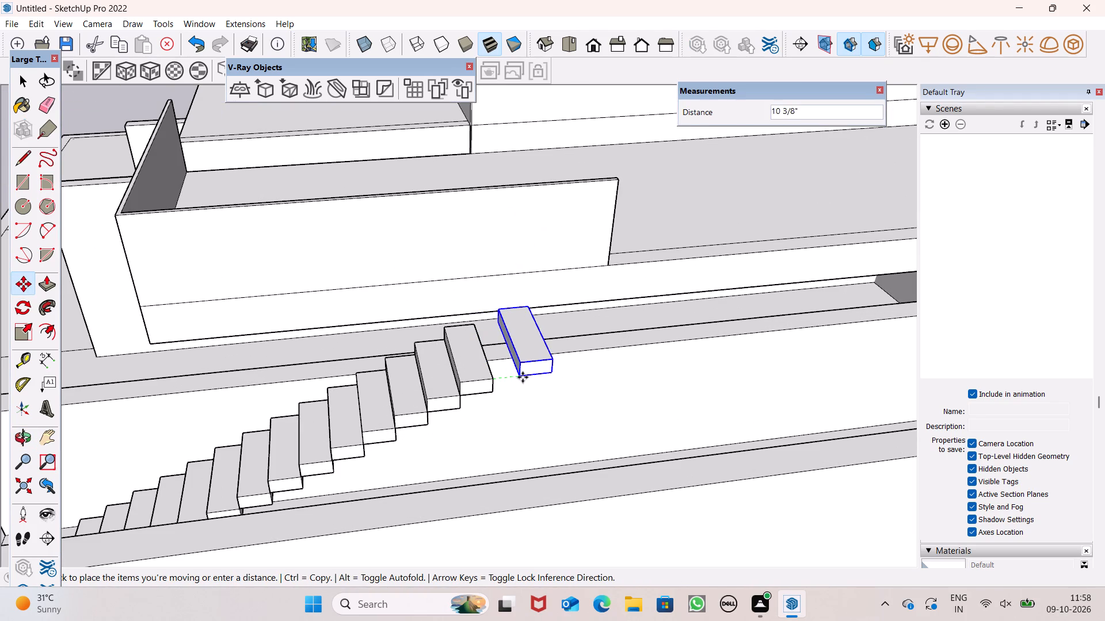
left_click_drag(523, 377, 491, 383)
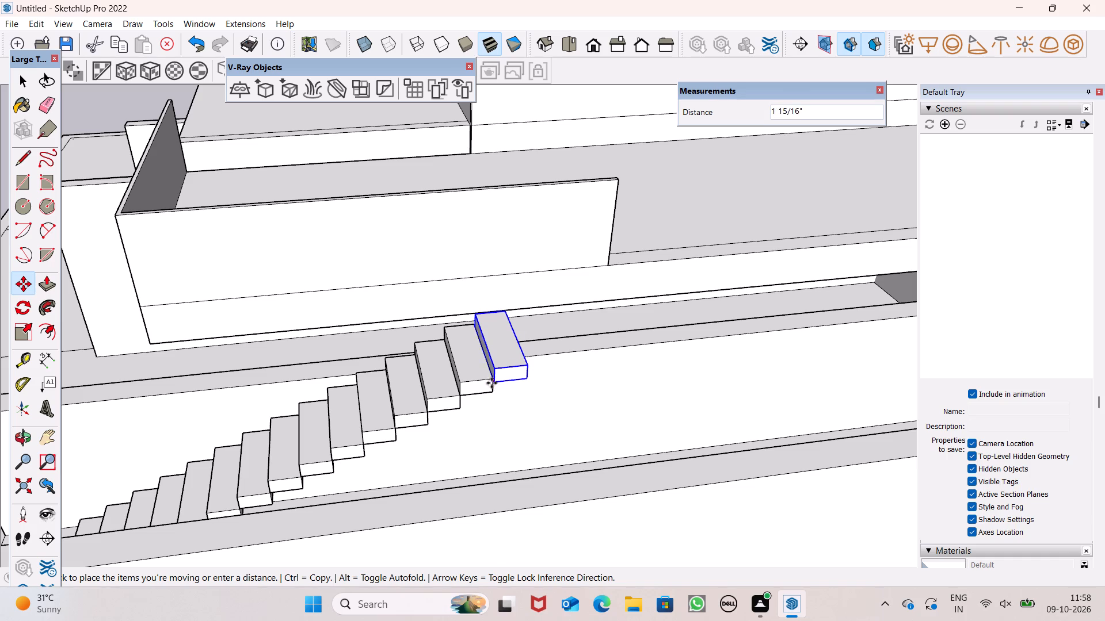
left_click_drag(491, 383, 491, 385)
Move the topmost step by its lower front corner onto the upper back corner of the step below and leave the Move tool.
scroll(500, 410, "up", 1)
middle_click_drag(506, 410, 505, 404)
scroll(495, 356, "up", 3)
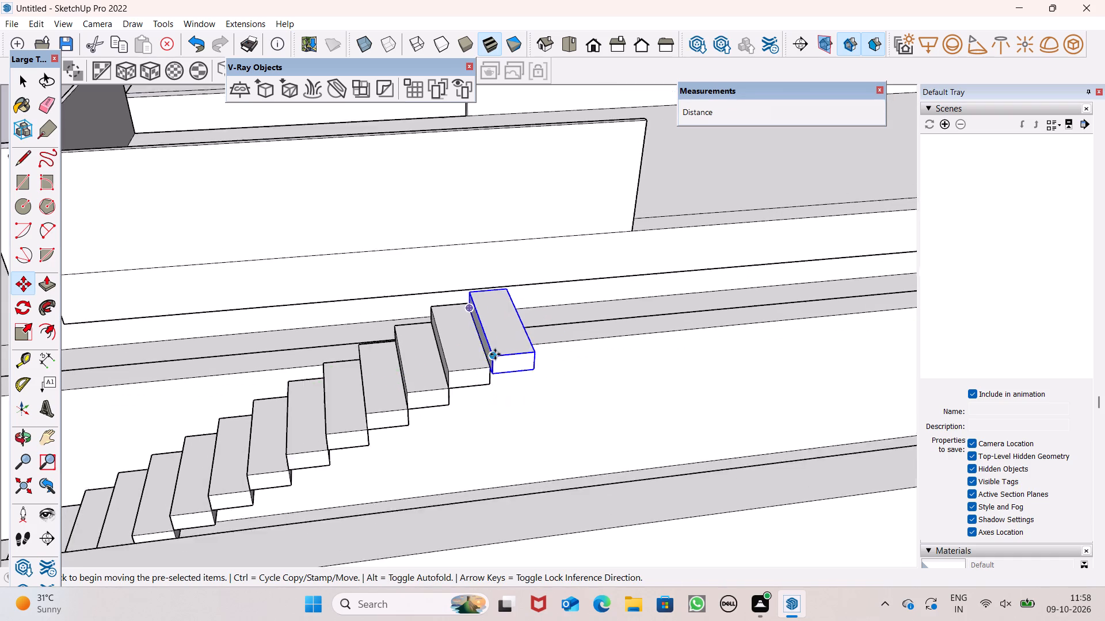
scroll(495, 354, "down", 1)
scroll(495, 354, "up", 10)
left_click_drag(493, 401, 493, 399)
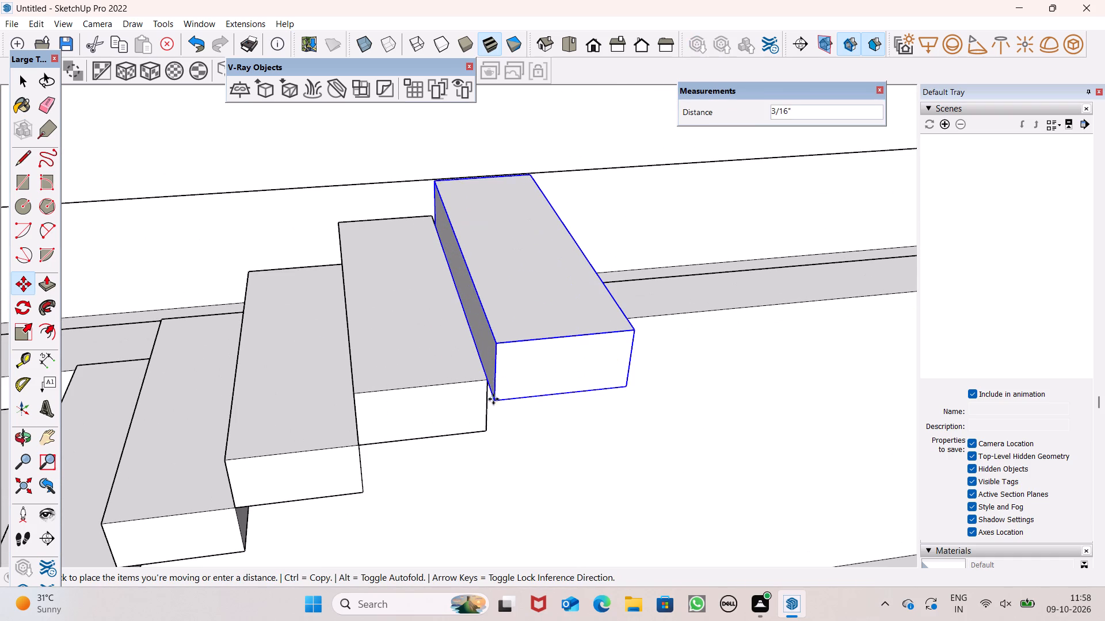
left_click_drag(493, 399, 485, 381)
scroll(462, 417, "down", 5)
key("space")
scroll(467, 425, "down", 5)
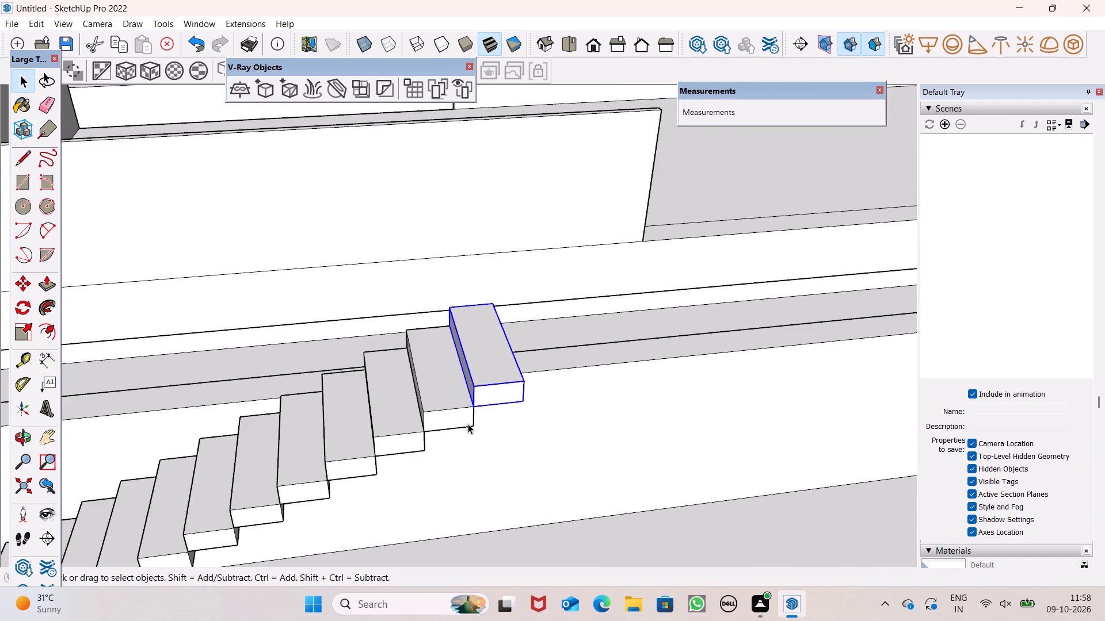
key("space")
Copy the topmost step, and move the copy about 4' 11 1/16" so its lower front corner meets the original's upper back corner.
scroll(477, 411, "down", 6)
middle_click_drag(492, 430, 723, 362)
scroll(723, 345, "down", 1)
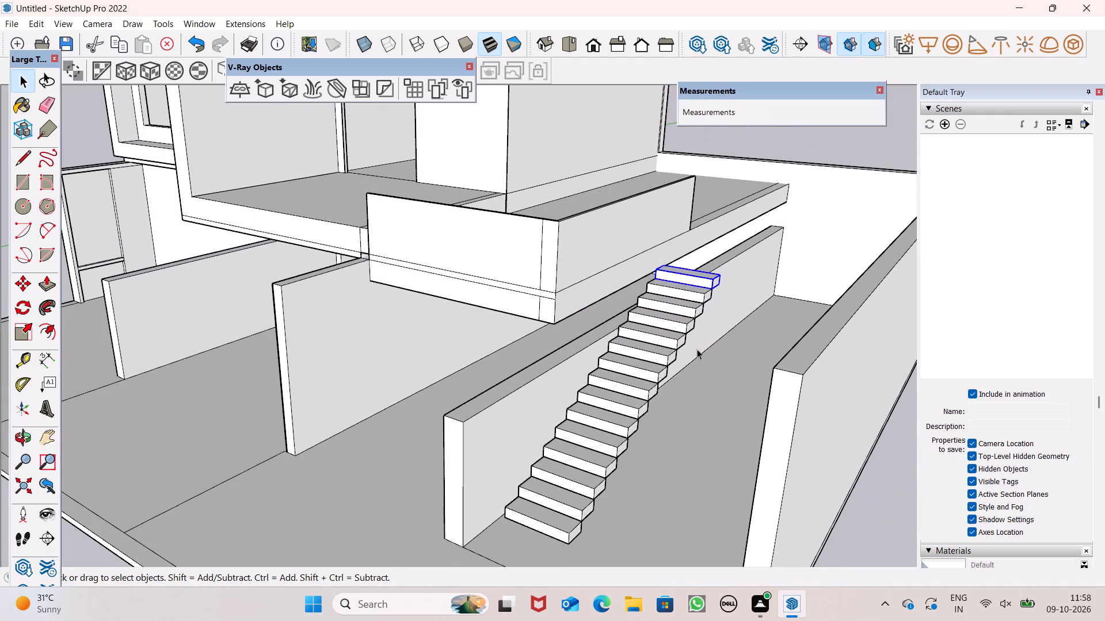
scroll(624, 225, "up", 5)
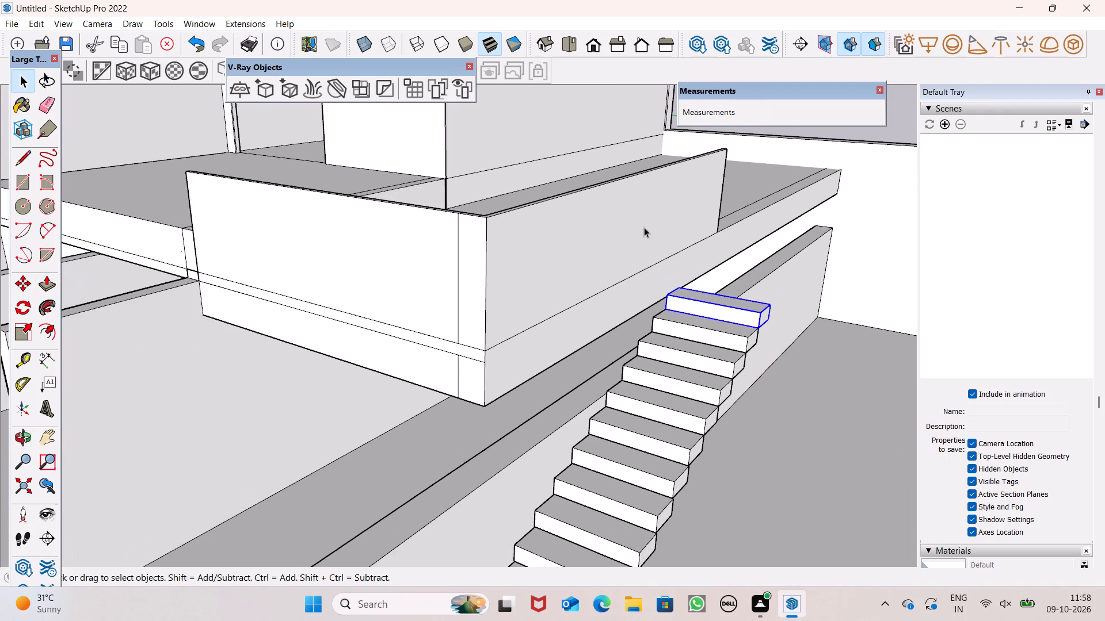
scroll(722, 270, "down", 1)
scroll(792, 301, "up", 3)
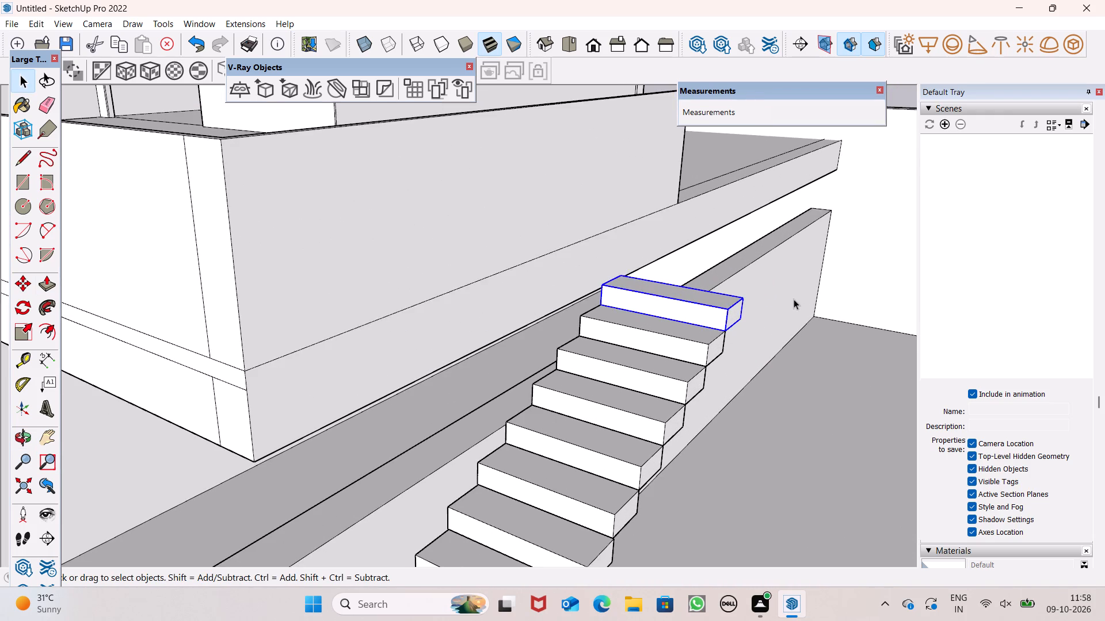
scroll(794, 298, "down", 1)
middle_click_drag(807, 301, 594, 348)
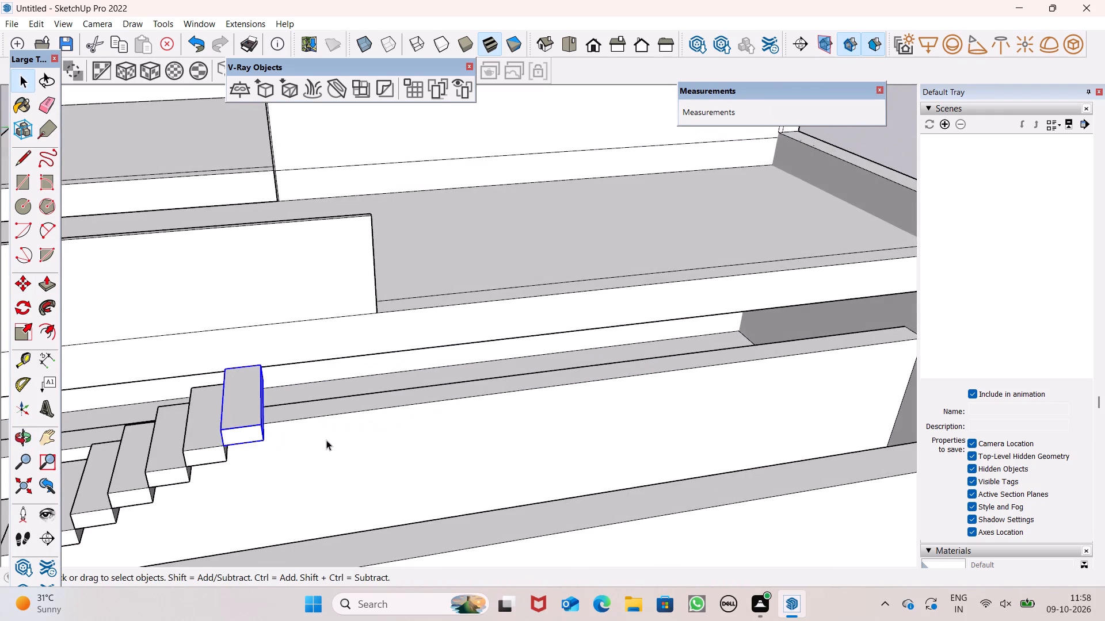
scroll(326, 439, "up", 7)
key("m")
key("Return")
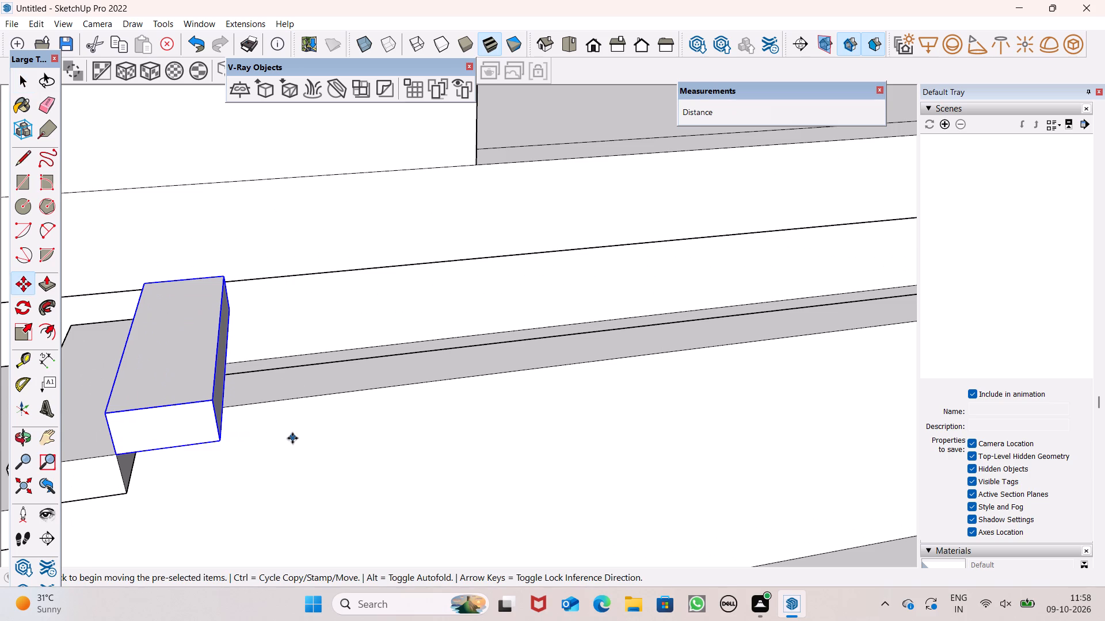
left_click_drag(222, 441, 234, 391)
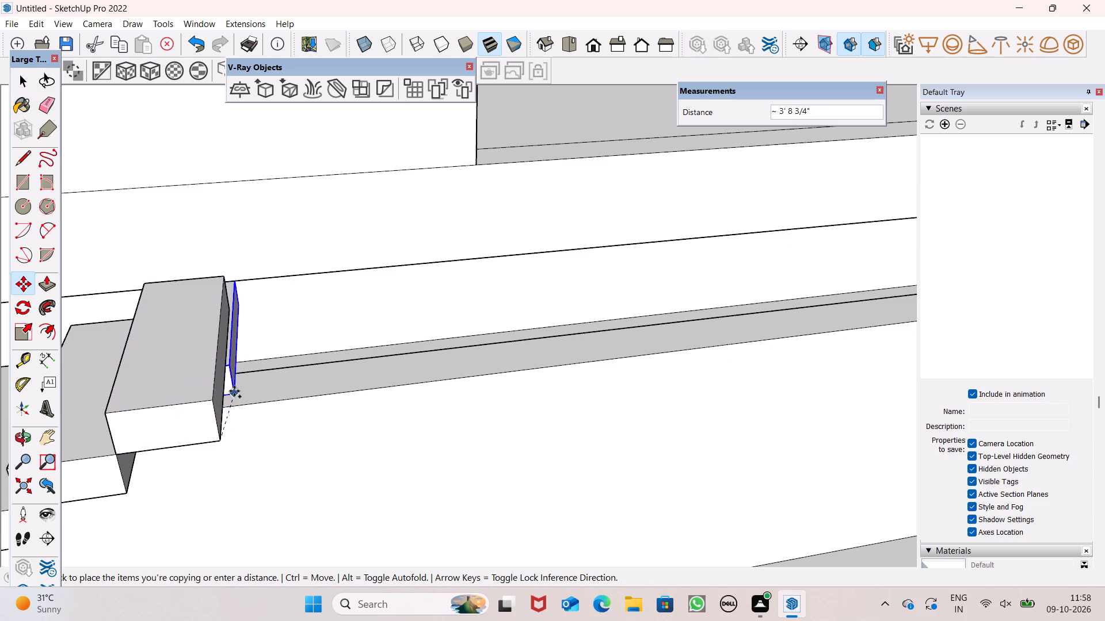
left_click_drag(234, 391, 460, 438)
left_click_drag(400, 444, 208, 402)
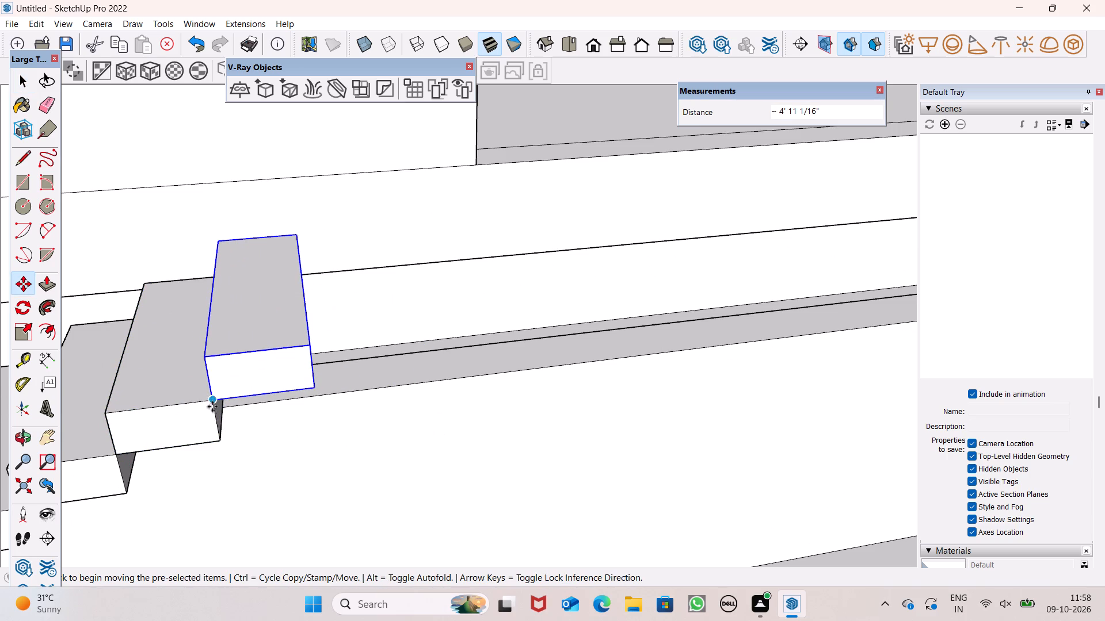
Copy the topmost step upward twice more, seating each lower front corner on the previous upper back corner, the last about 1' 1 7/16" away.
left_click_drag(214, 403, 297, 346)
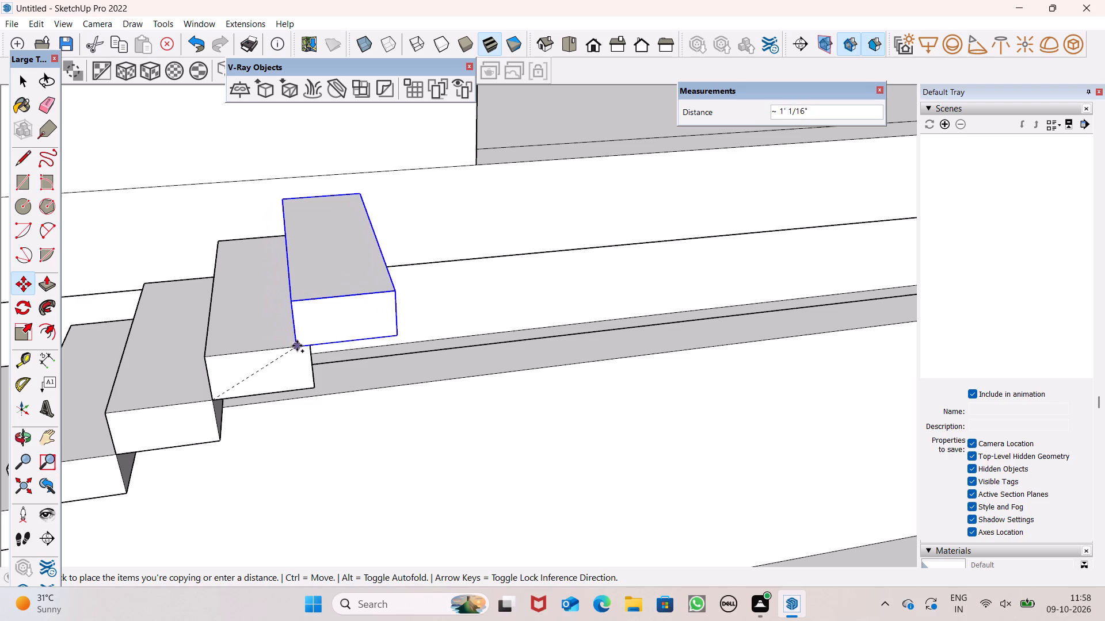
left_click_drag(297, 346, 303, 343)
left_click_drag(306, 343, 369, 282)
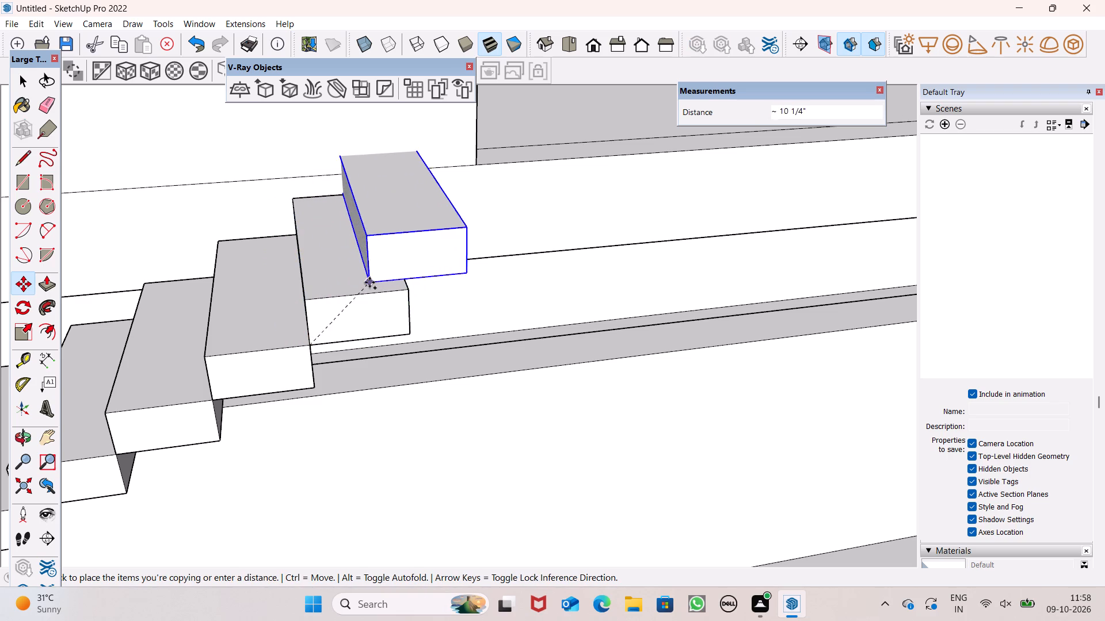
left_click_drag(369, 282, 406, 293)
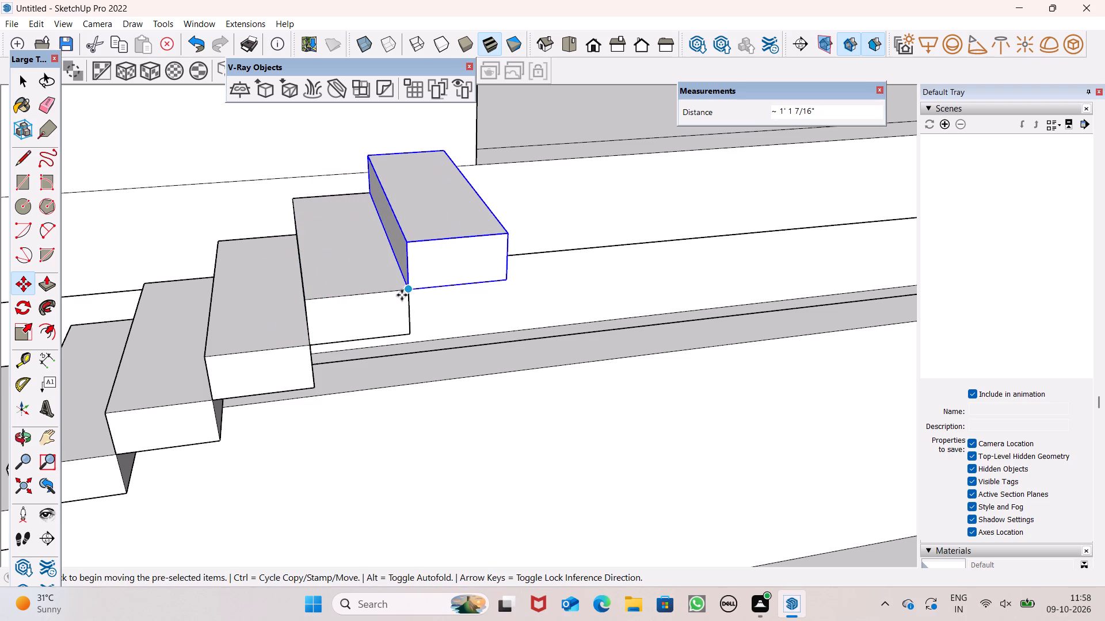
scroll(401, 296, "down", 7)
key("space")
Make a group from the selected topmost step and clear the selection.
scroll(415, 305, "down", 6)
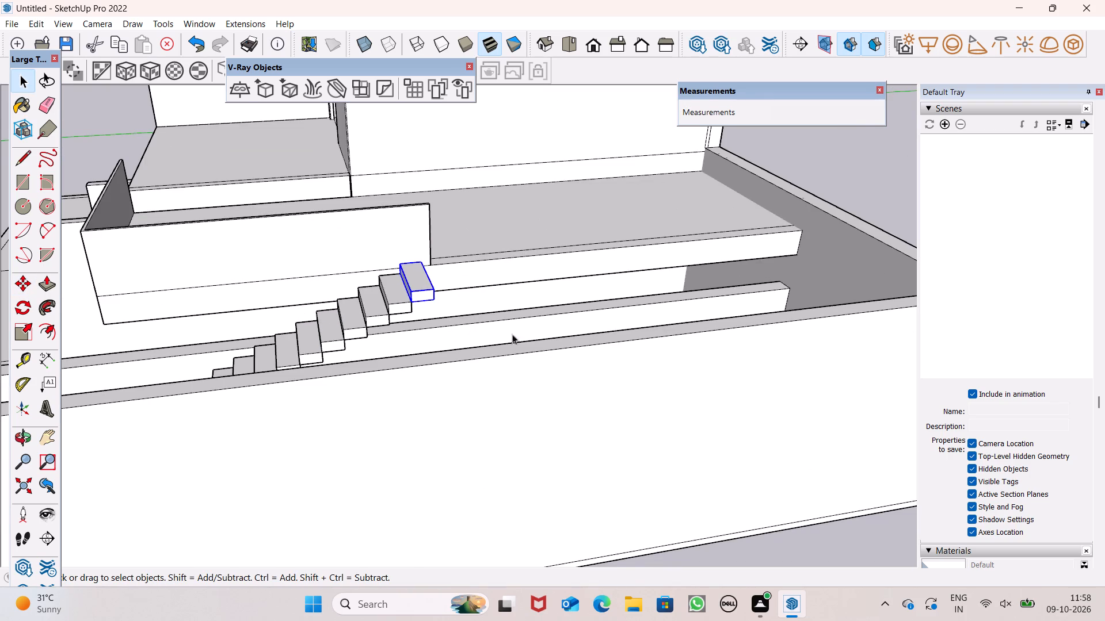
scroll(496, 273, "down", 12)
middle_click_drag(520, 287, 338, 356)
scroll(512, 312, "up", 3)
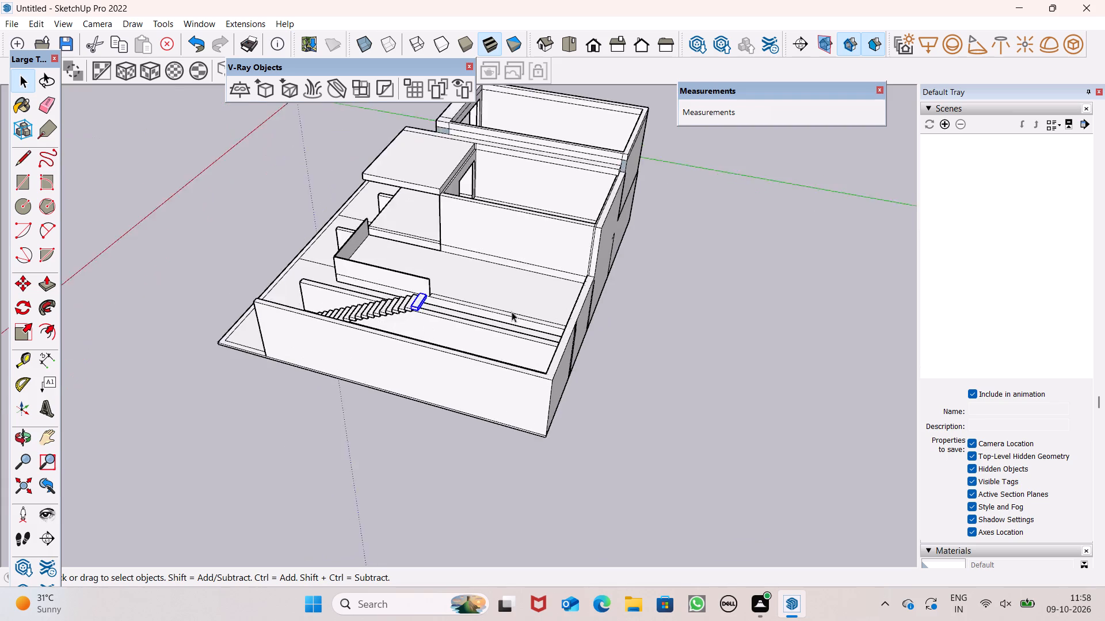
scroll(512, 312, "up", 5)
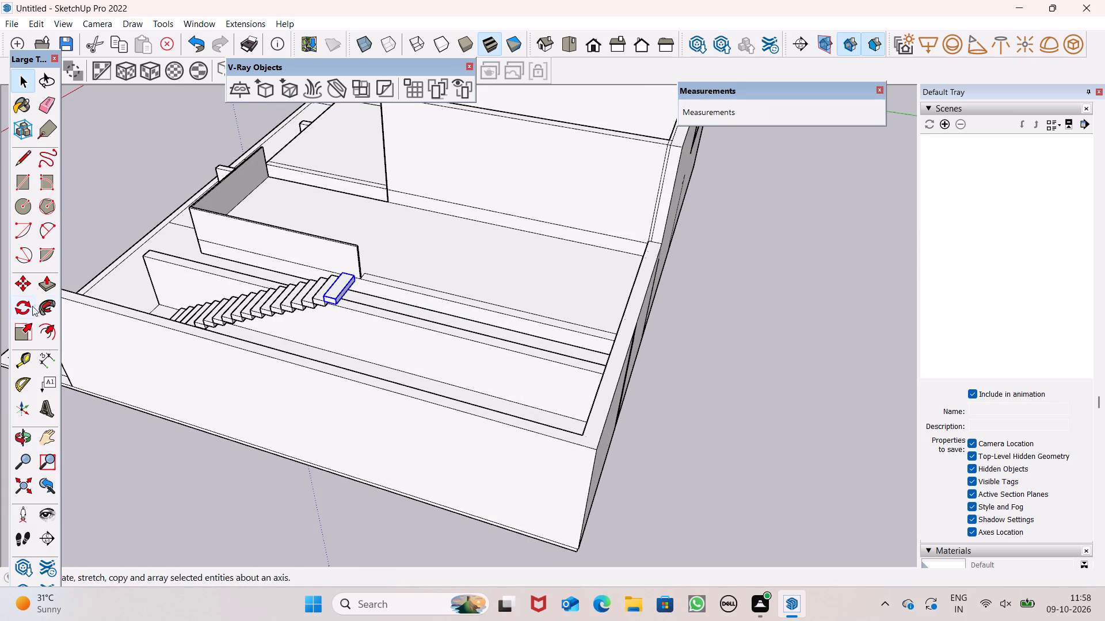
right_click(129, 486)
left_click(162, 530)
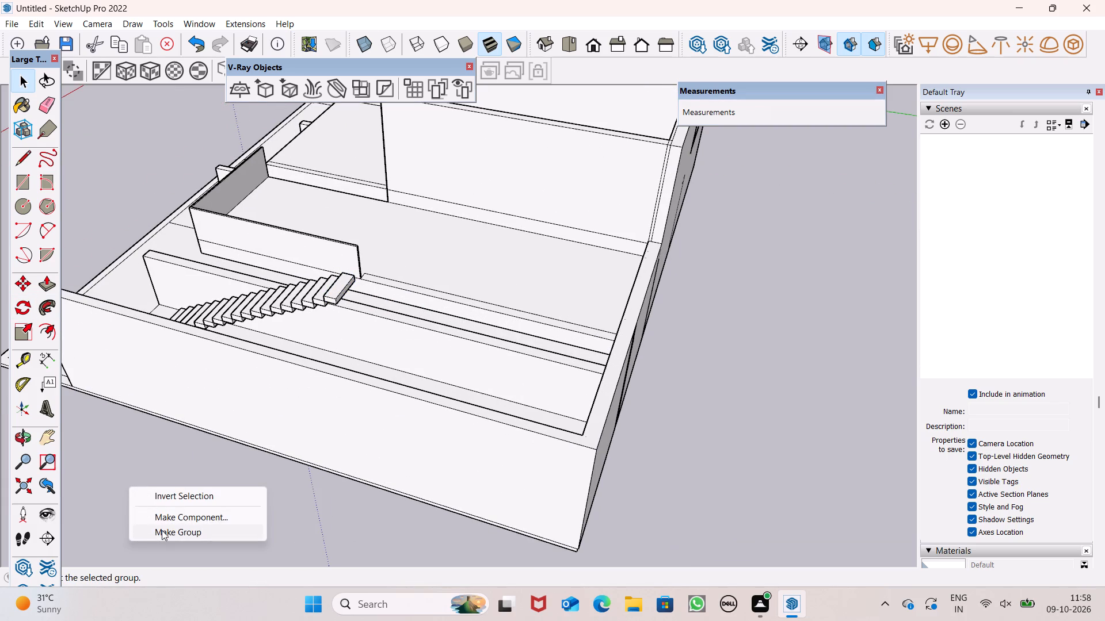
left_click(200, 480)
Examine the extended staircase in relation to the whole house from the front.
scroll(233, 462, "down", 2)
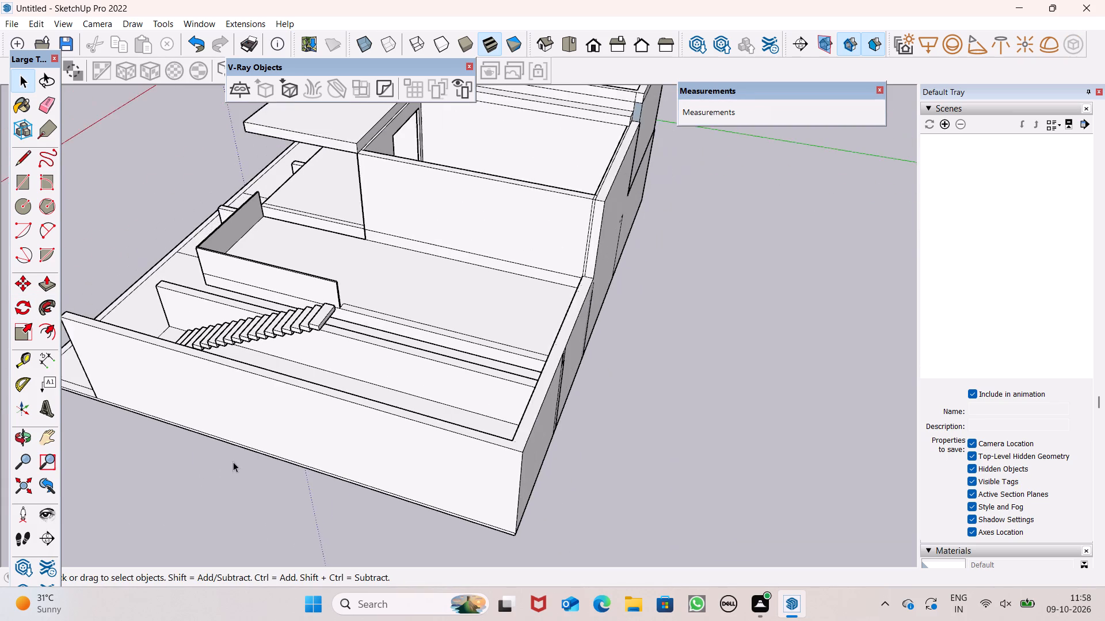
scroll(233, 462, "down", 4)
middle_click_drag(266, 442, 731, 316)
middle_click_drag(612, 393, 681, 352)
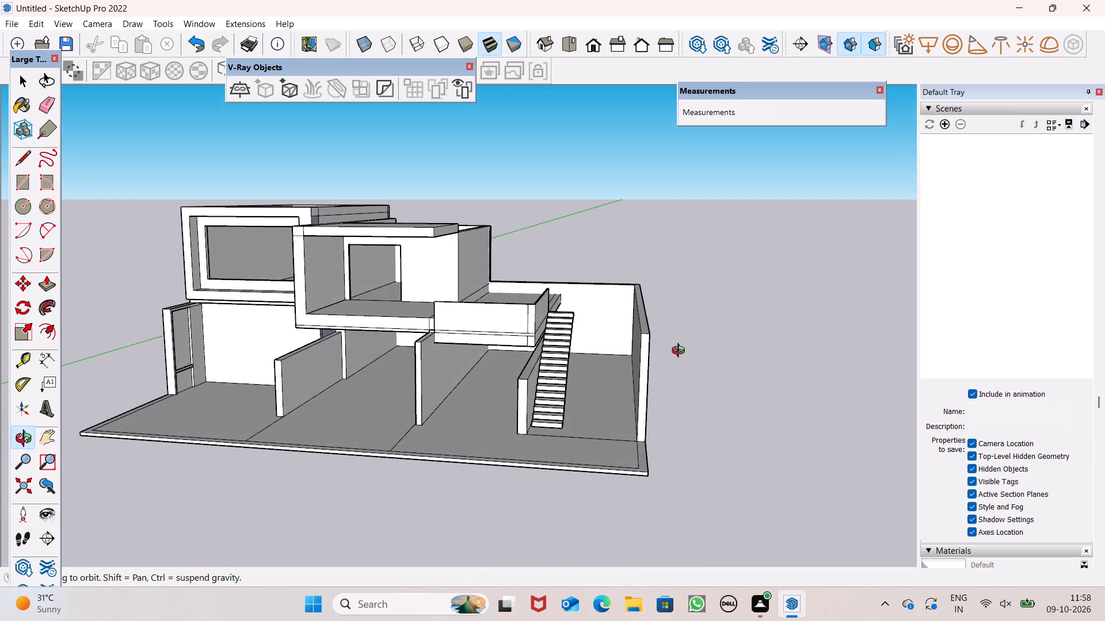
middle_click_drag(681, 352, 698, 385)
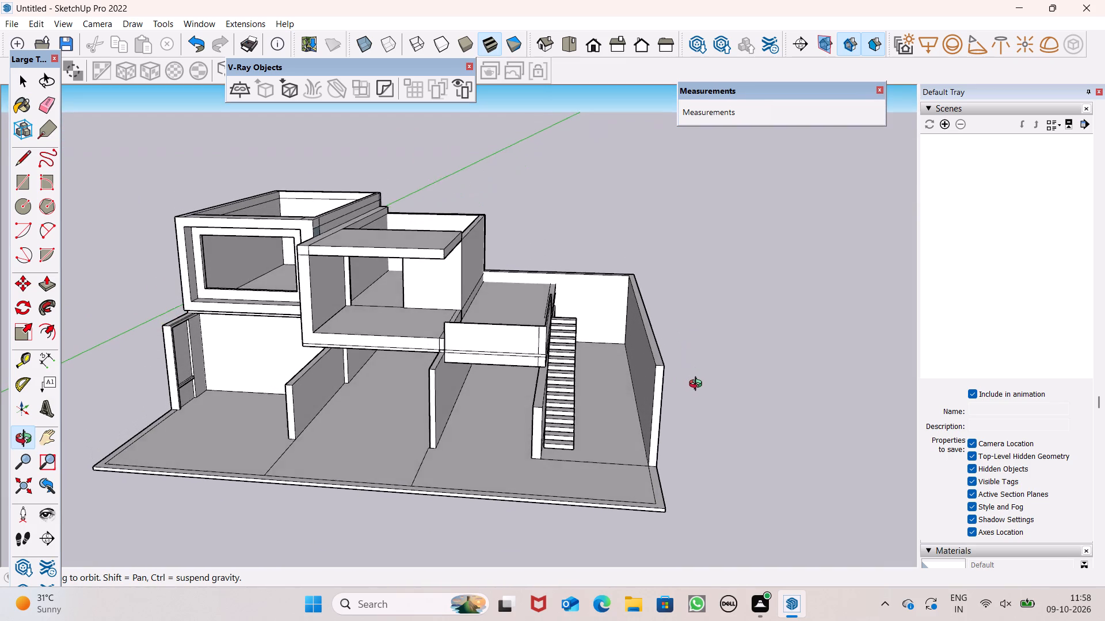
Examine the top of the staircase from behind the house, where it meets the upper terrace and the parapet.
middle_click_drag(698, 385, 614, 431)
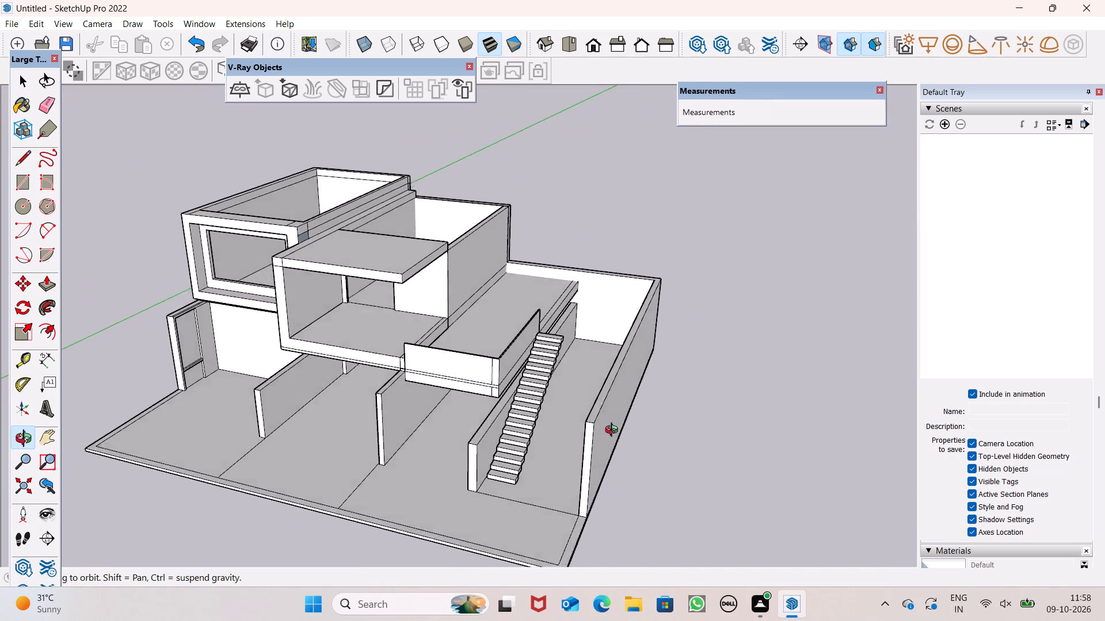
middle_click_drag(614, 431, 120, 485)
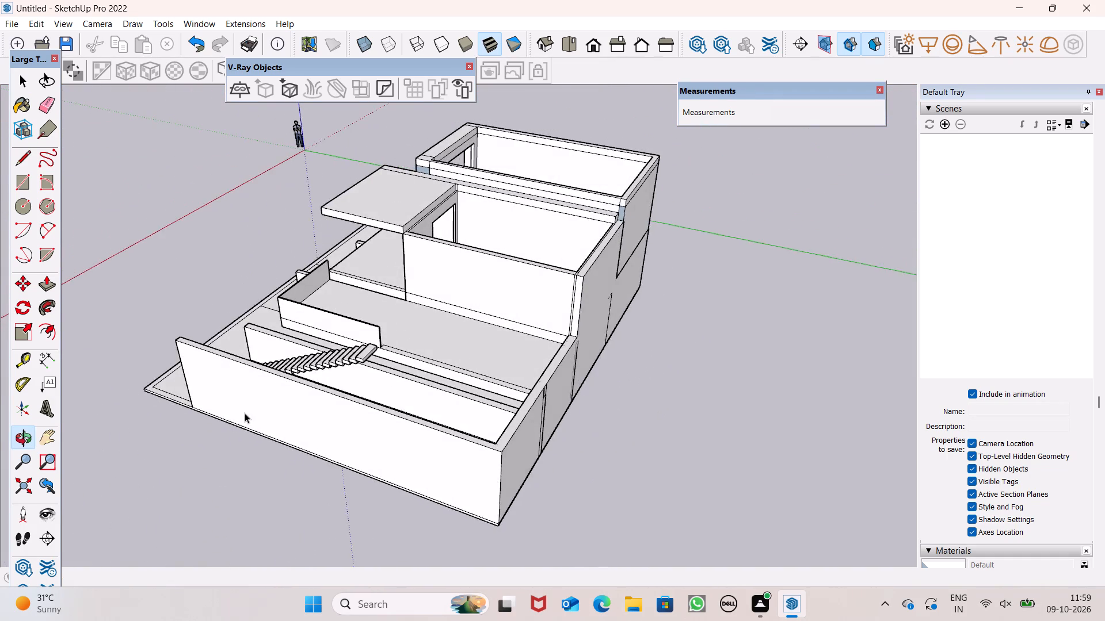
scroll(274, 401, "up", 8)
middle_click_drag(441, 416, 436, 401)
scroll(447, 334, "down", 4)
middle_click_drag(480, 332, 234, 254)
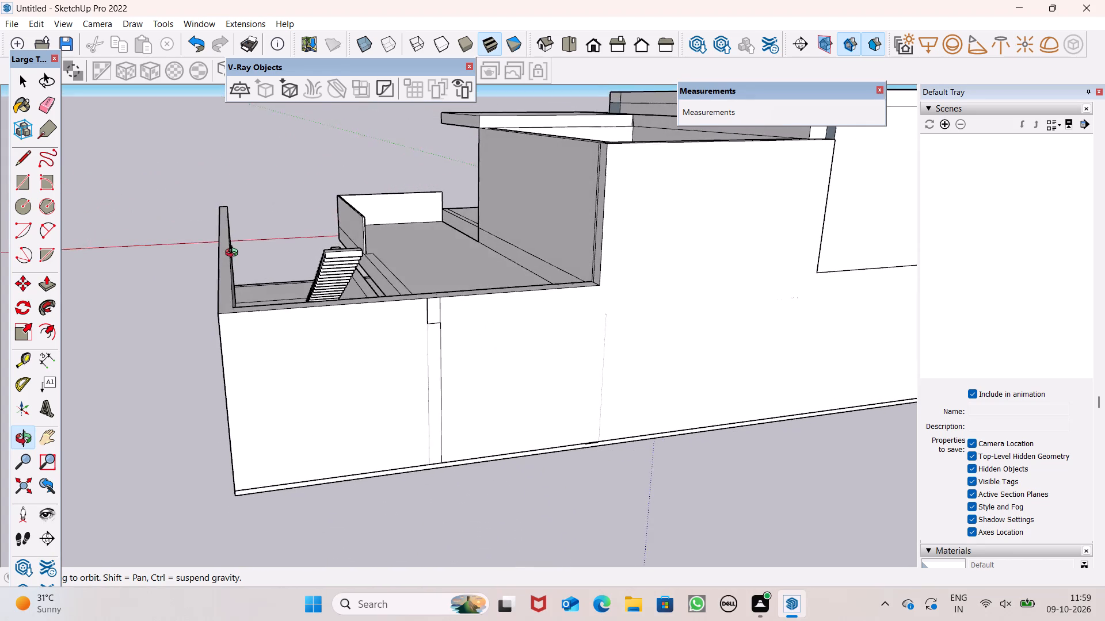
middle_click_drag(234, 254, 234, 264)
scroll(323, 283, "down", 2)
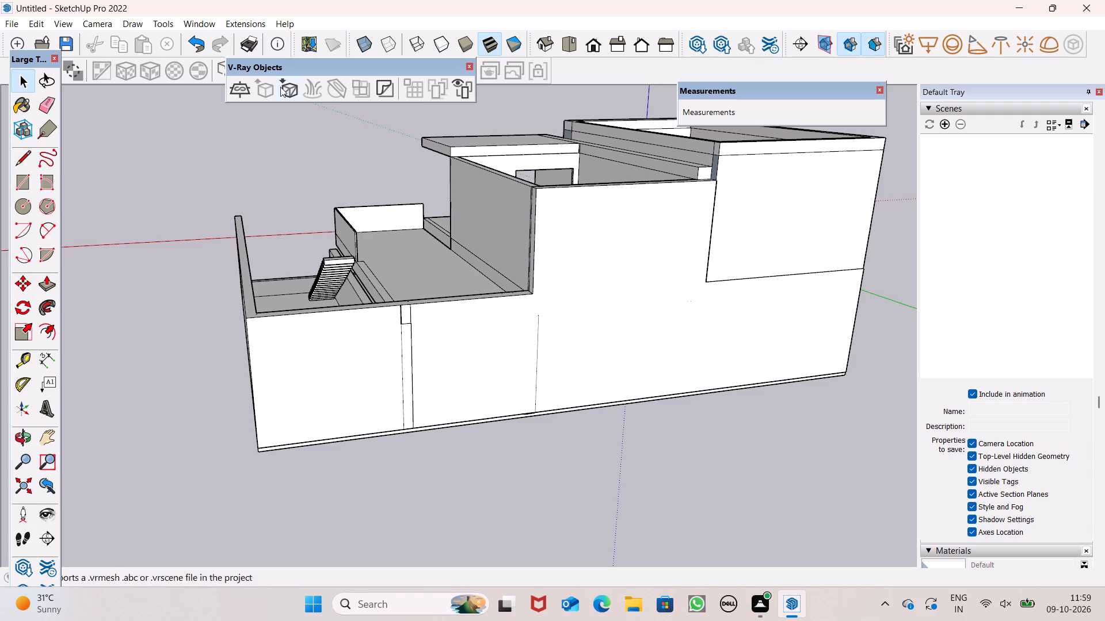
scroll(358, 277, "up", 9)
middle_click_drag(337, 296, 372, 299)
scroll(341, 301, "up", 1)
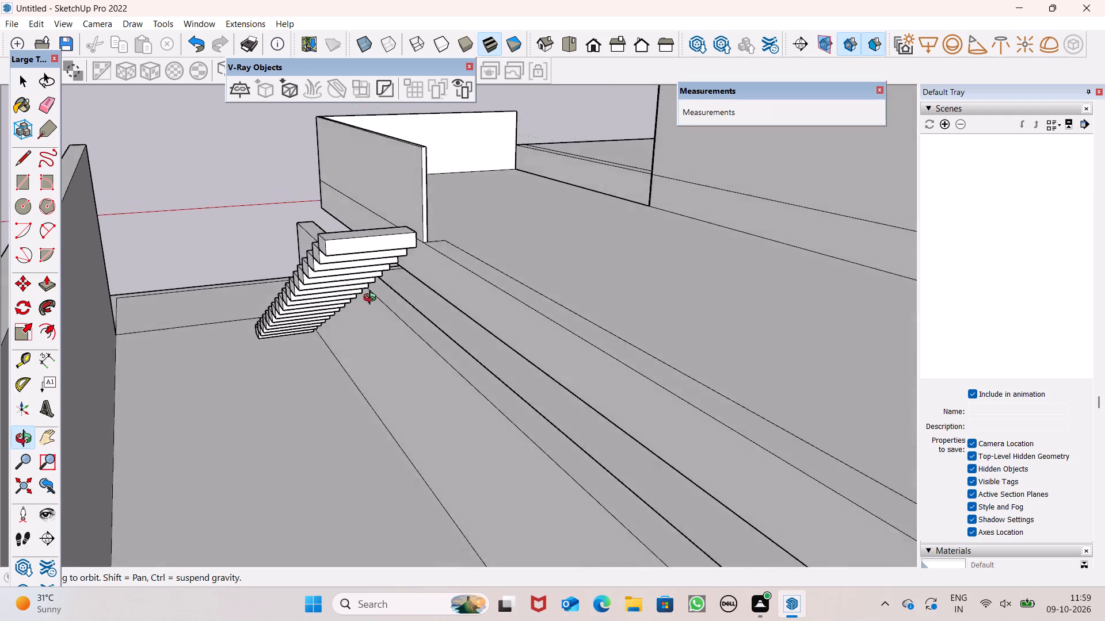
middle_click_drag(372, 299, 383, 315)
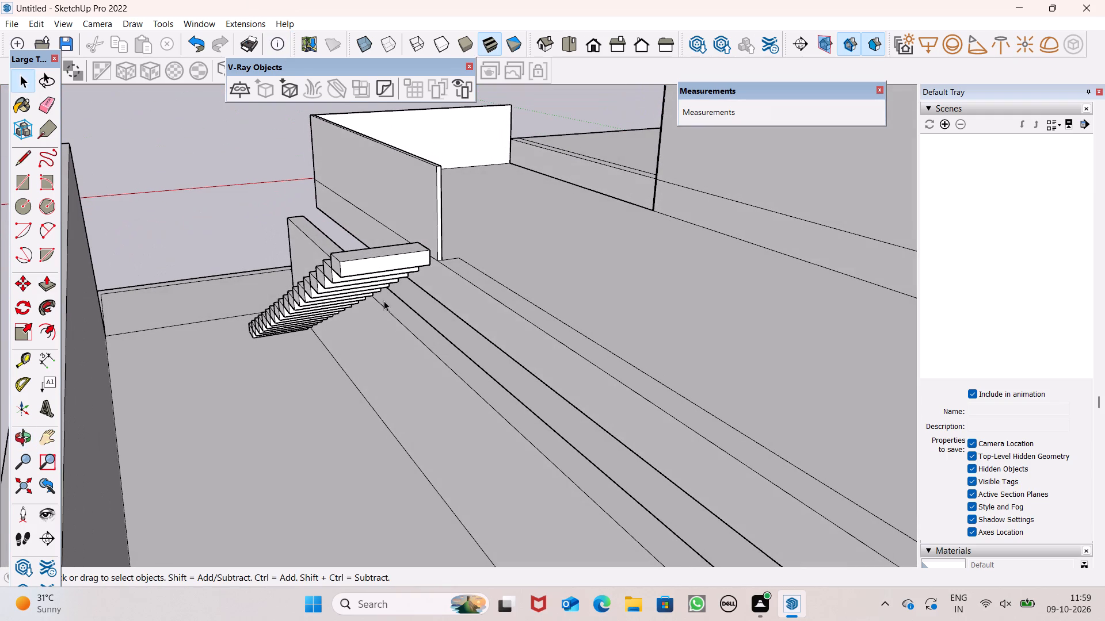
middle_click_drag(413, 343, 356, 335)
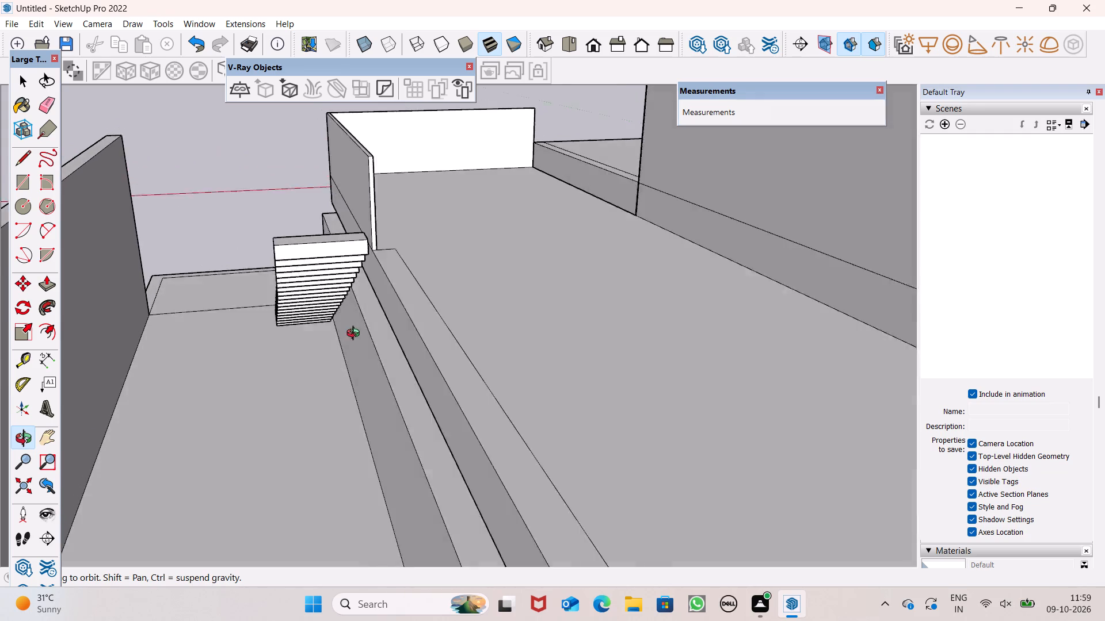
middle_click_drag(356, 335, 429, 342)
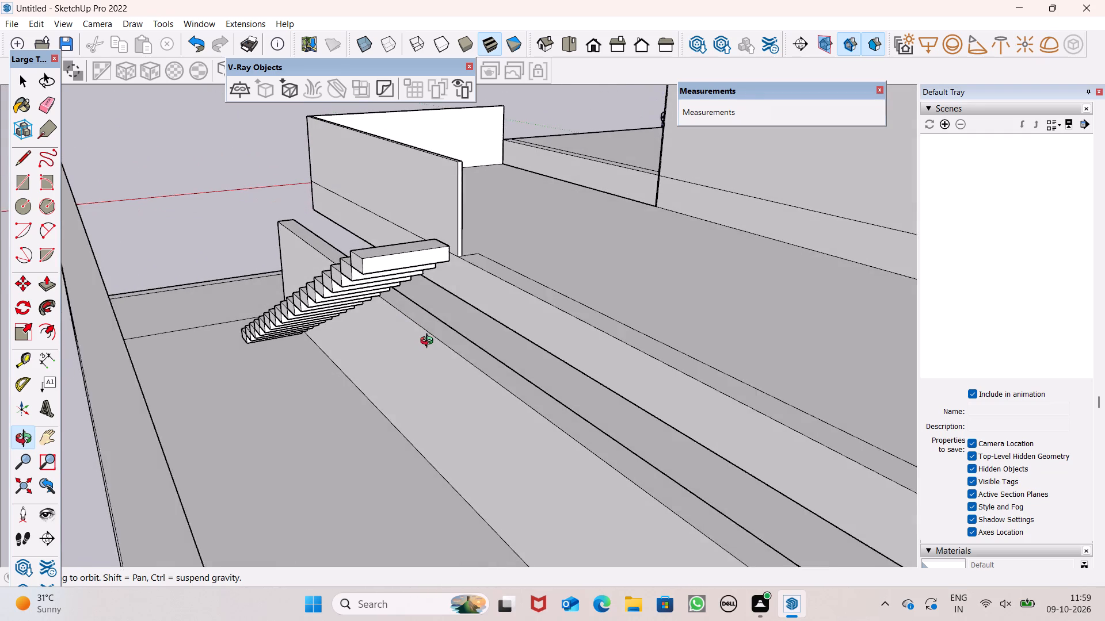
middle_click_drag(429, 342, 427, 345)
scroll(413, 291, "down", 3)
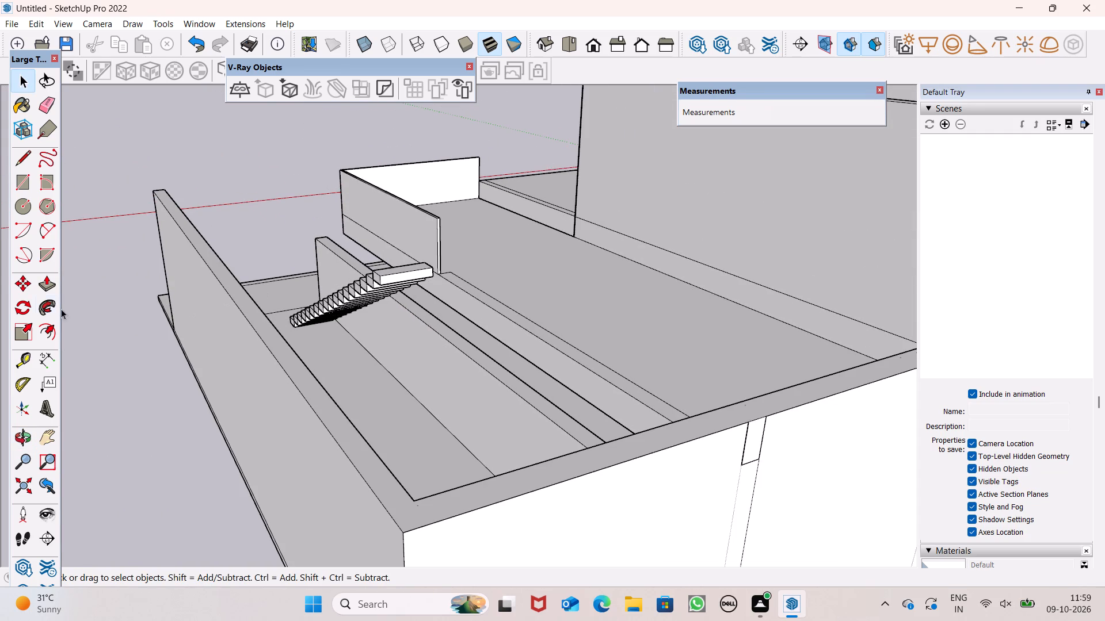
Explode the topmost stair step's group and clear the selection.
left_click(43, 282)
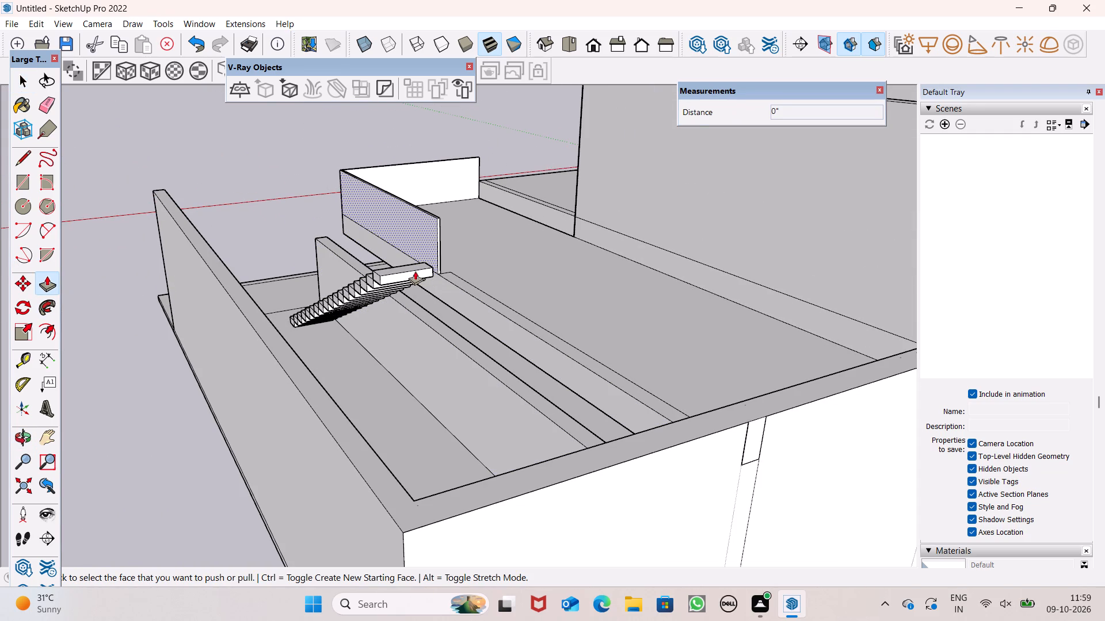
key("space")
scroll(402, 277, "up", 7)
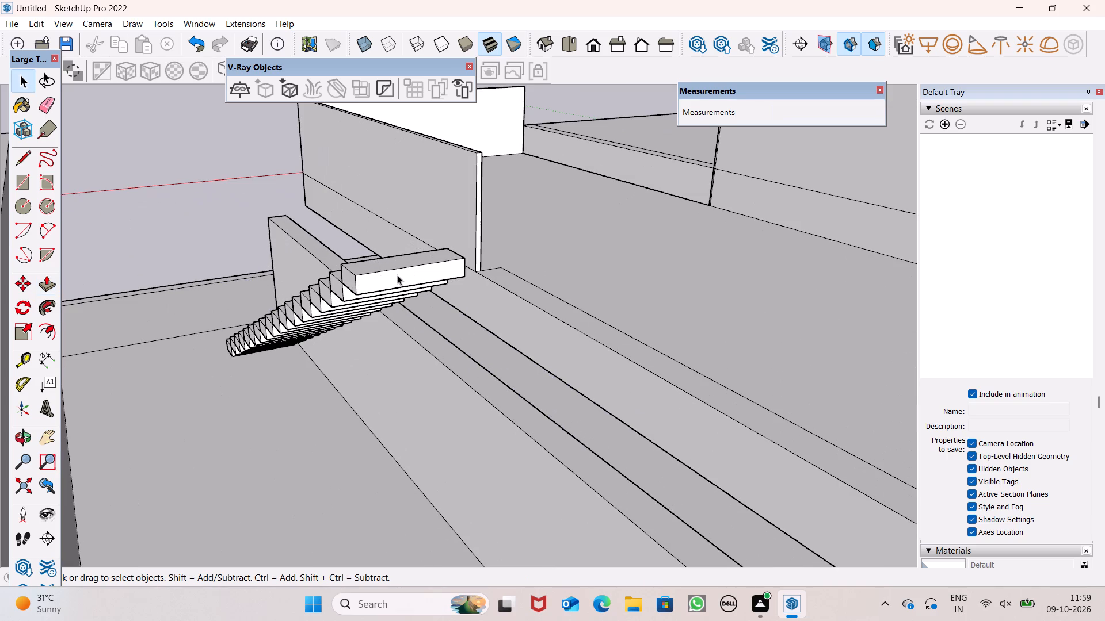
left_click(397, 275)
right_click(397, 274)
left_click(458, 362)
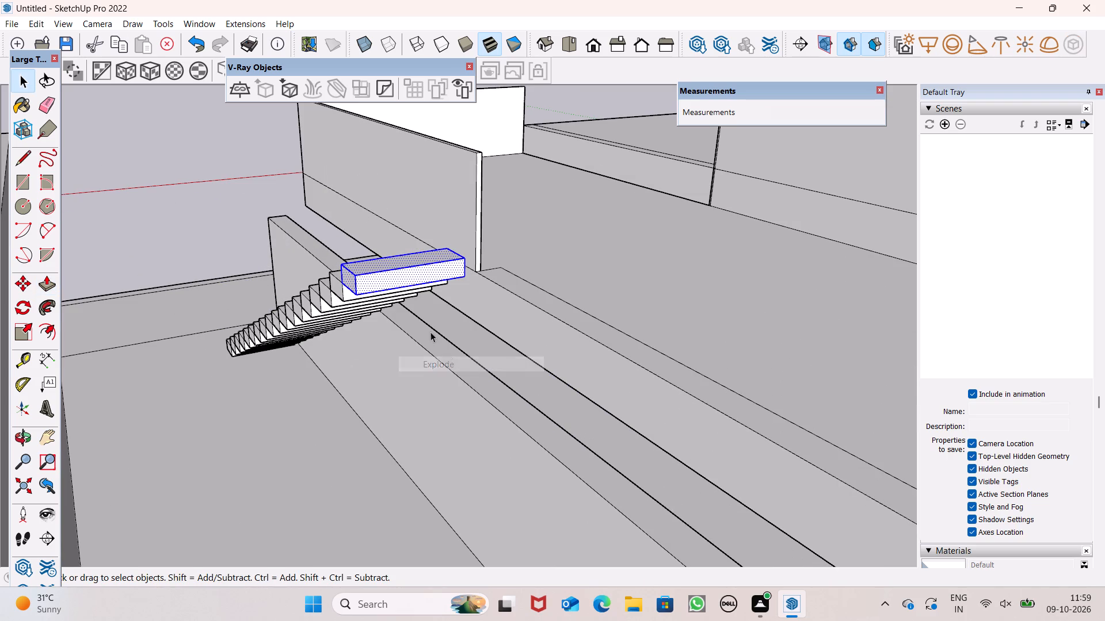
left_click(193, 197)
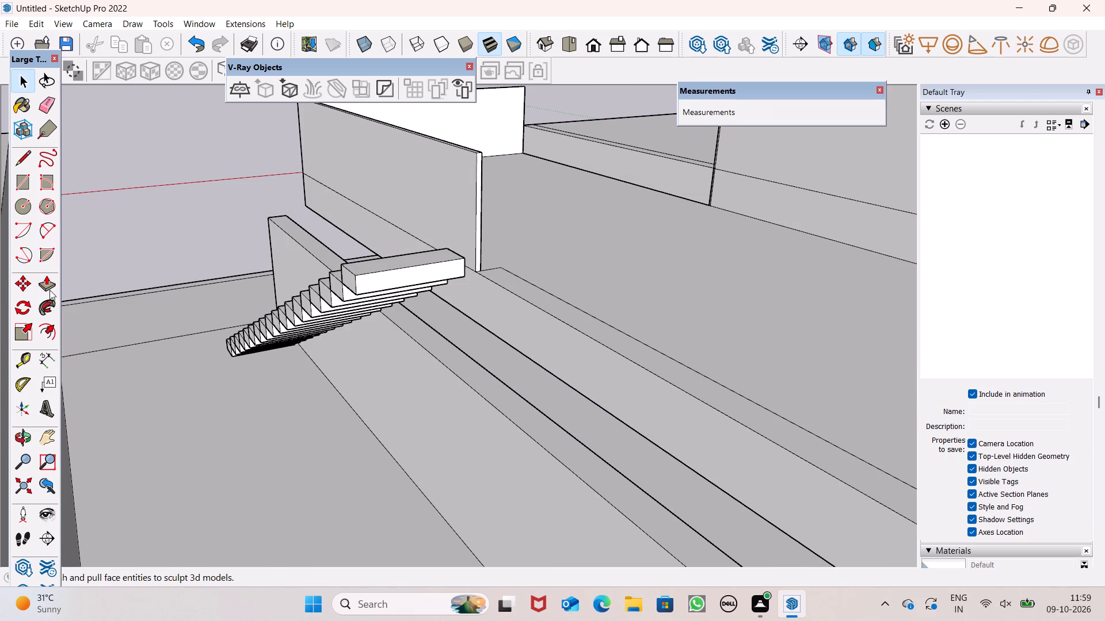
Push/Pull the topmost step's rear face about 10' 7 1/8" along the terrace edge to form a long landing.
left_click(47, 290)
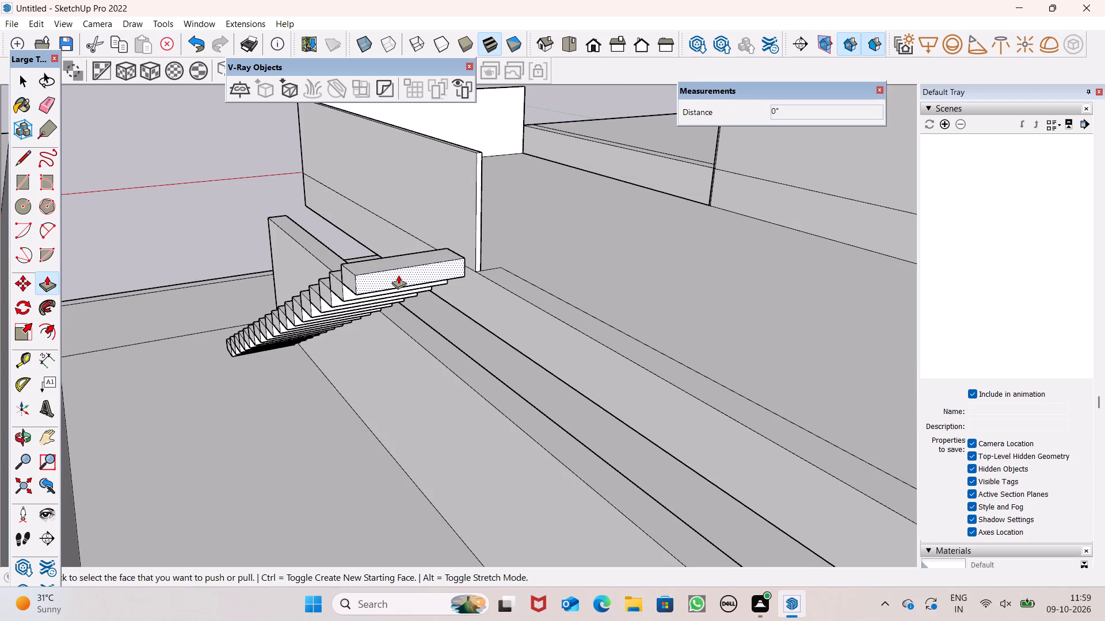
left_click_drag(399, 277, 673, 549)
Examine the extended landing and staircase in relation to the terrace from above, the side and the front.
scroll(523, 334, "down", 4)
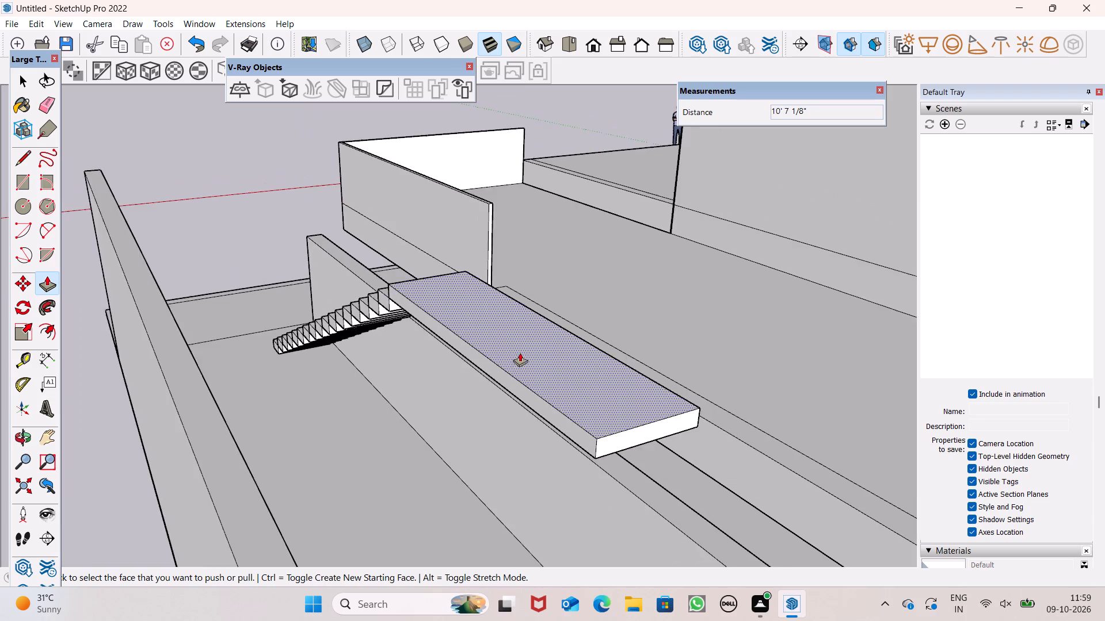
scroll(520, 352, "down", 9)
middle_click_drag(567, 395, 566, 465)
scroll(552, 421, "down", 1)
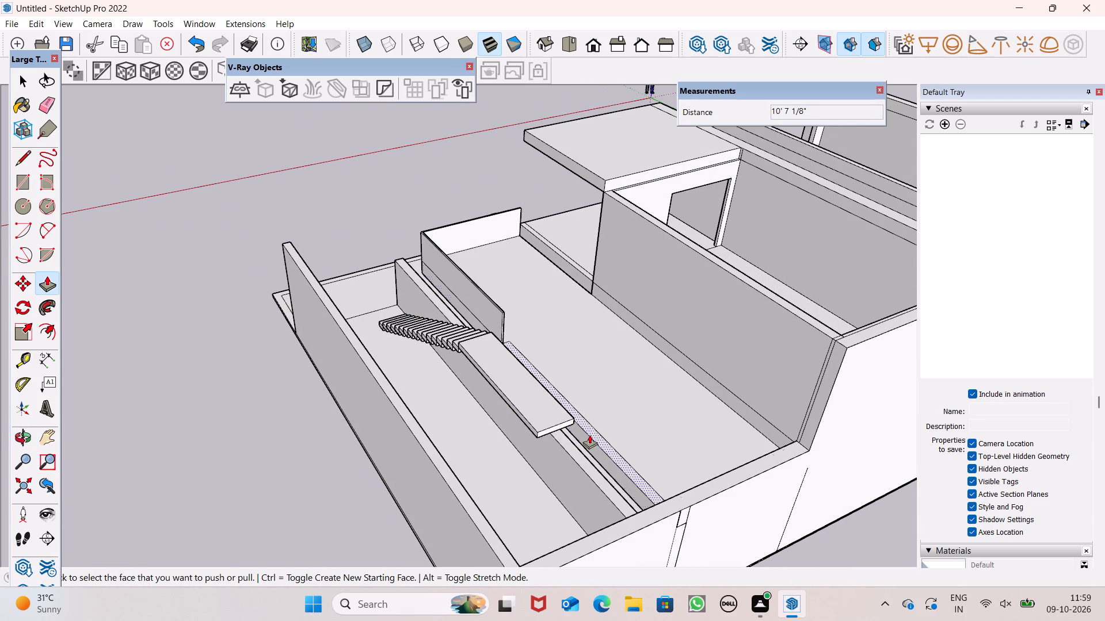
middle_click_drag(587, 435, 854, 374)
scroll(452, 436, "up", 1)
middle_click_drag(452, 436, 587, 444)
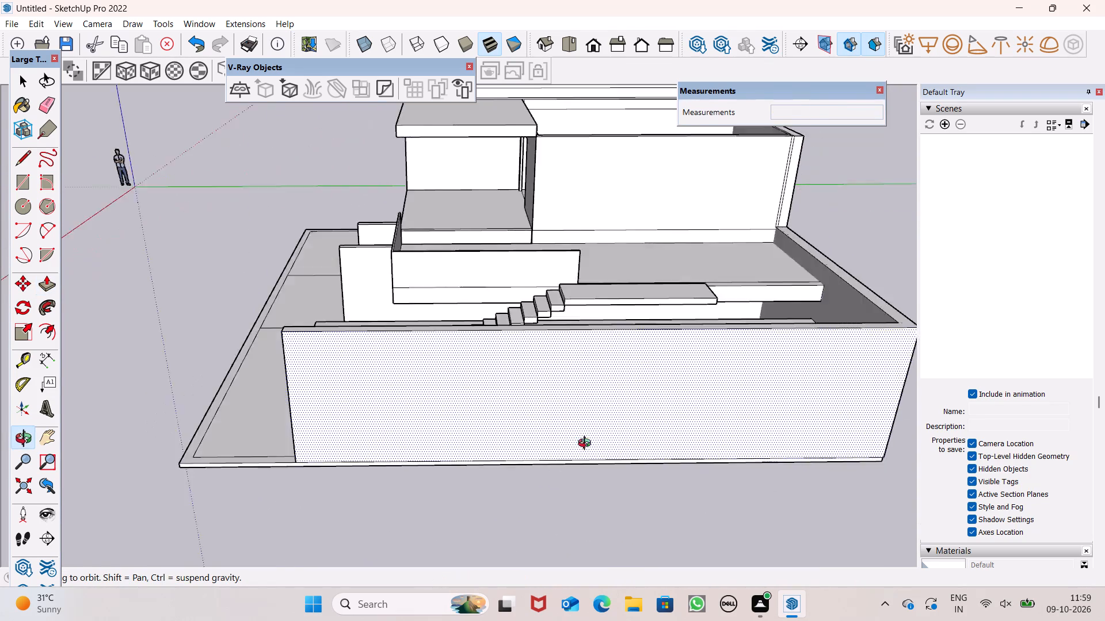
middle_click_drag(587, 444, 875, 394)
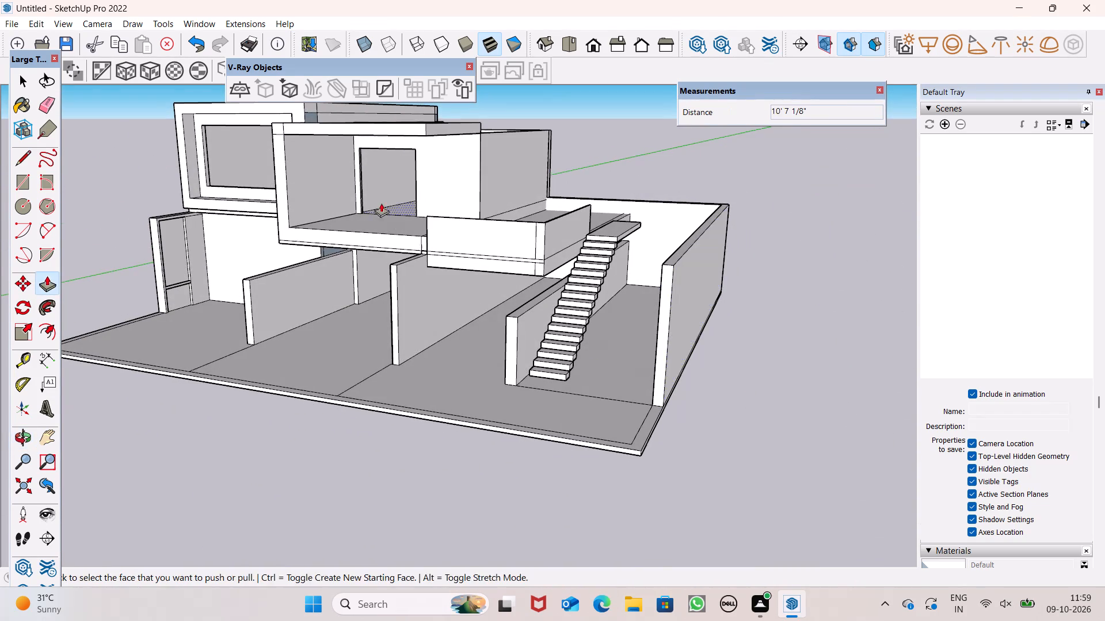